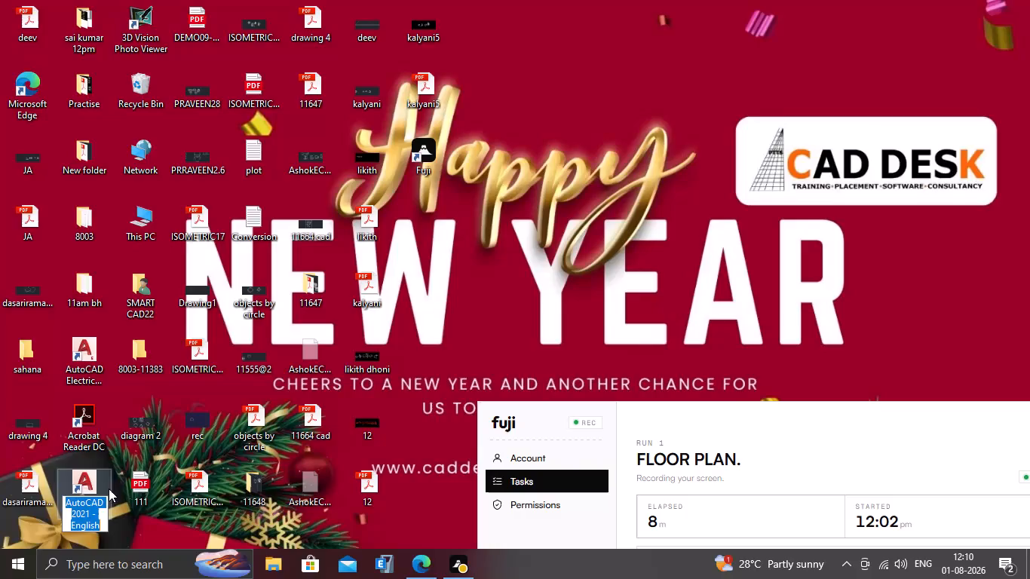
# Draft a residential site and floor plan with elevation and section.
# Launch AutoCAD 2021 - English from its desktop shortcut.
pyautogui.click(103, 486)
pyautogui.click(100, 485)
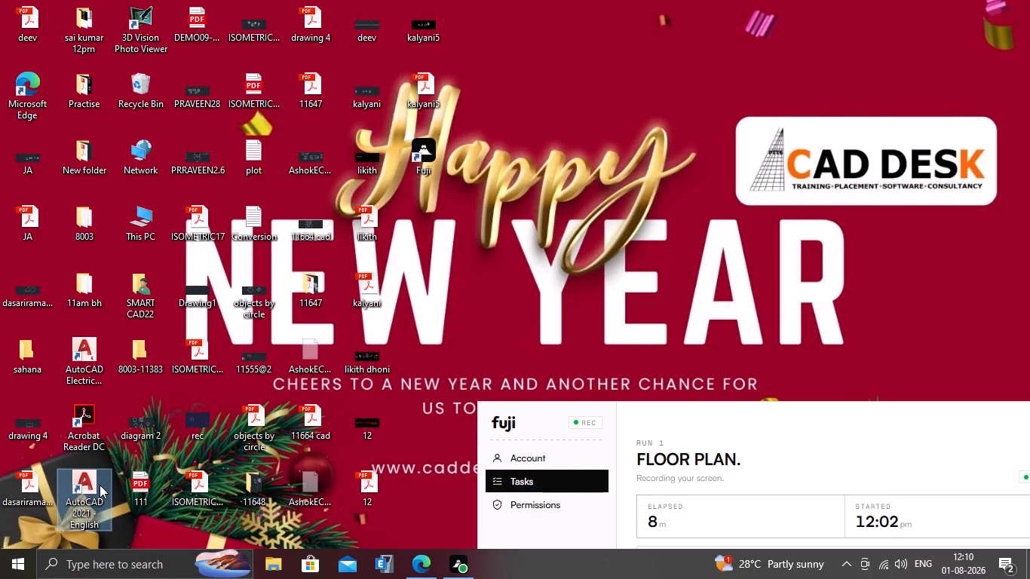
pyautogui.doubleClick(100, 485)
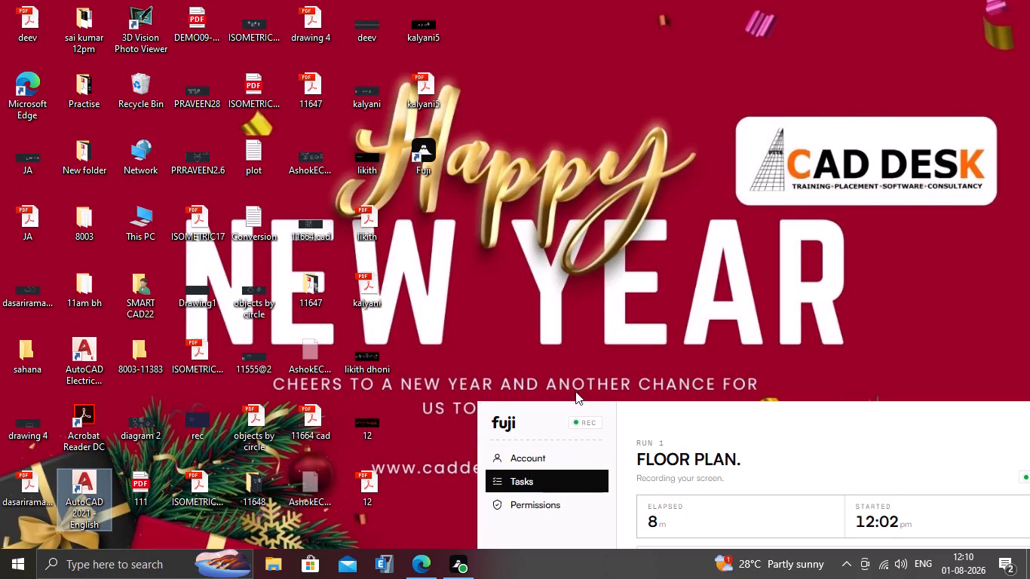
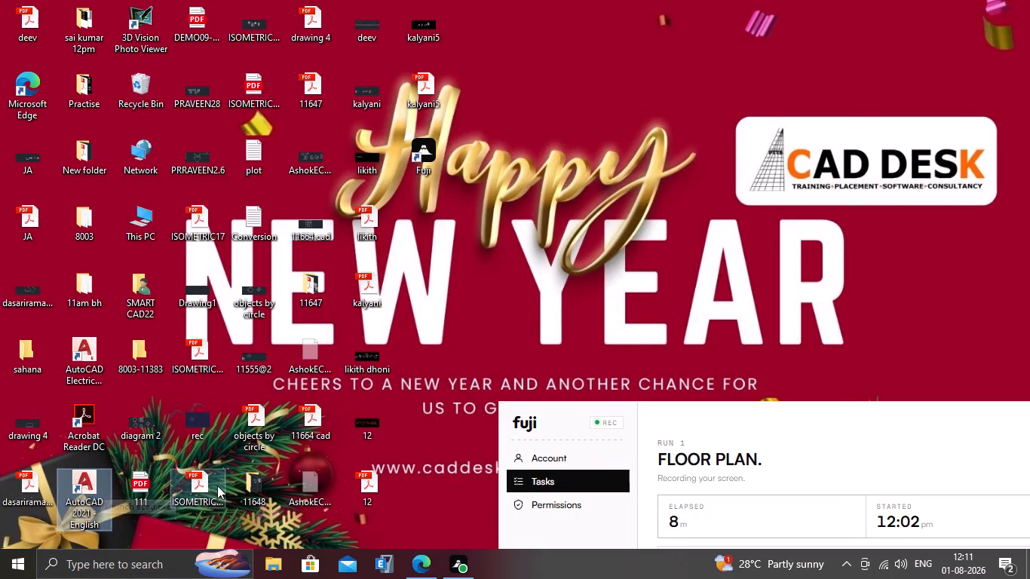
# Launch AutoCAD 2021 - English from its desktop shortcut.
pyautogui.doubleClick(98, 489)
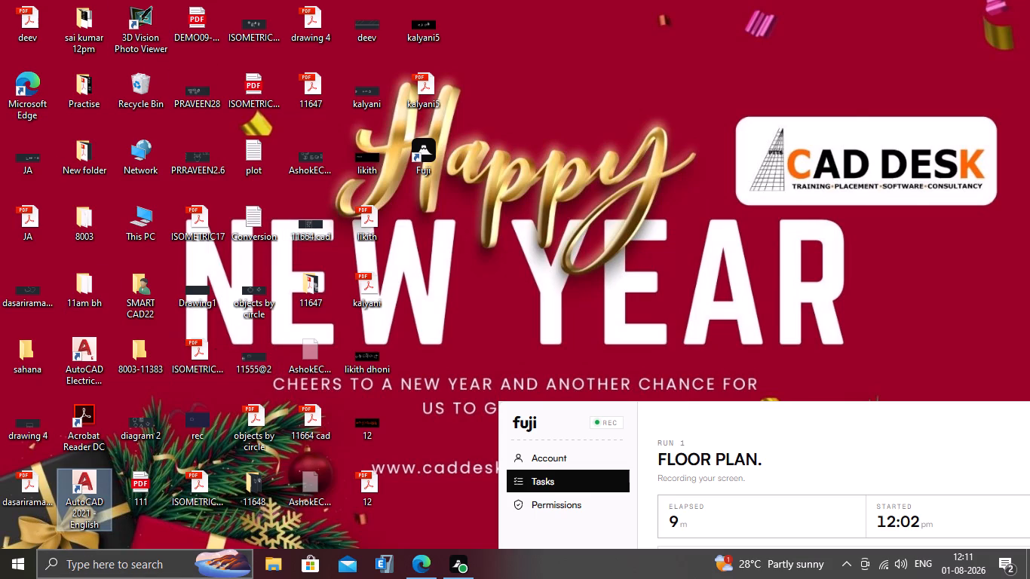
pyautogui.doubleClick(88, 476)
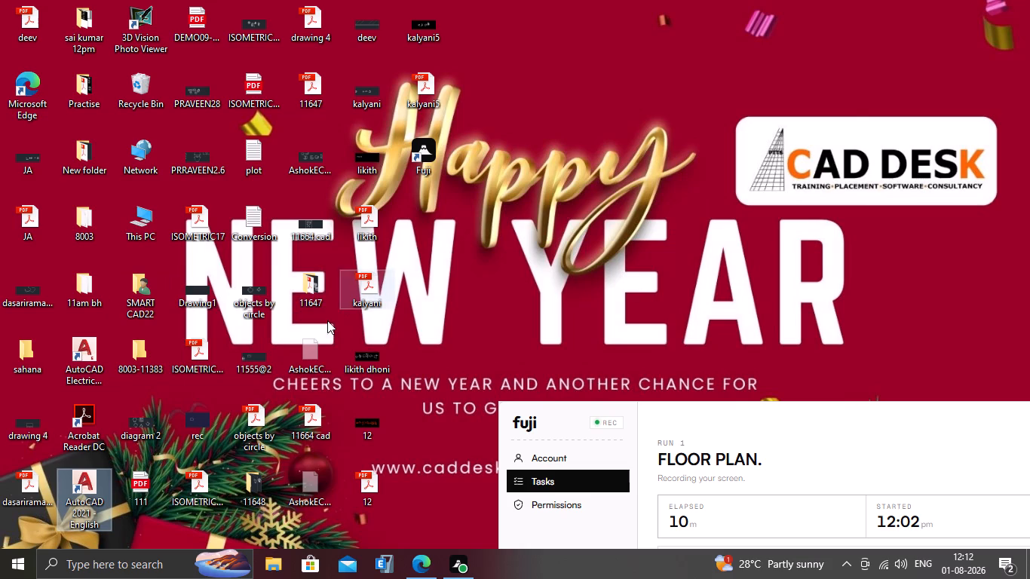
pyautogui.doubleClick(95, 475)
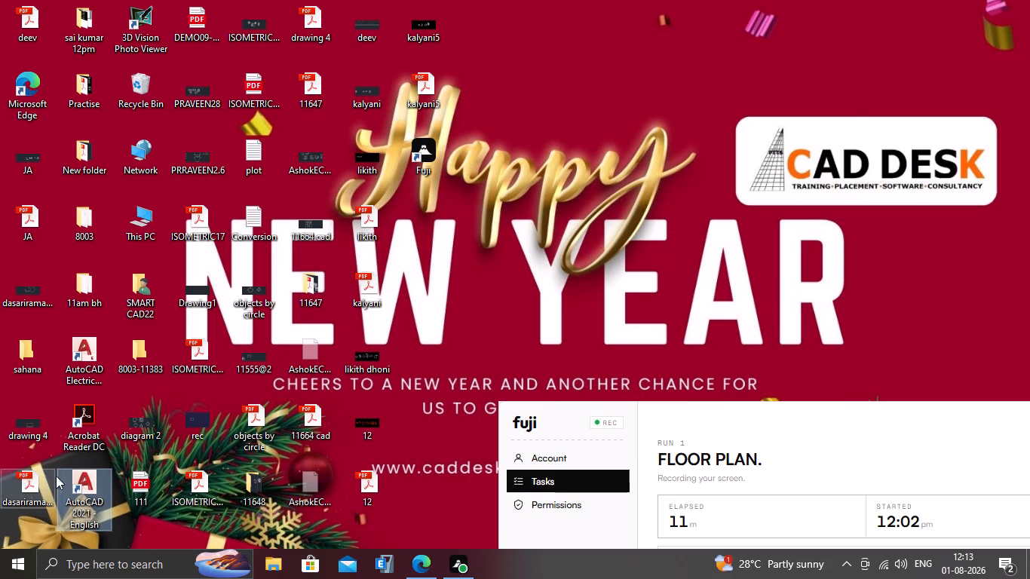
pyautogui.tripleClick(95, 475)
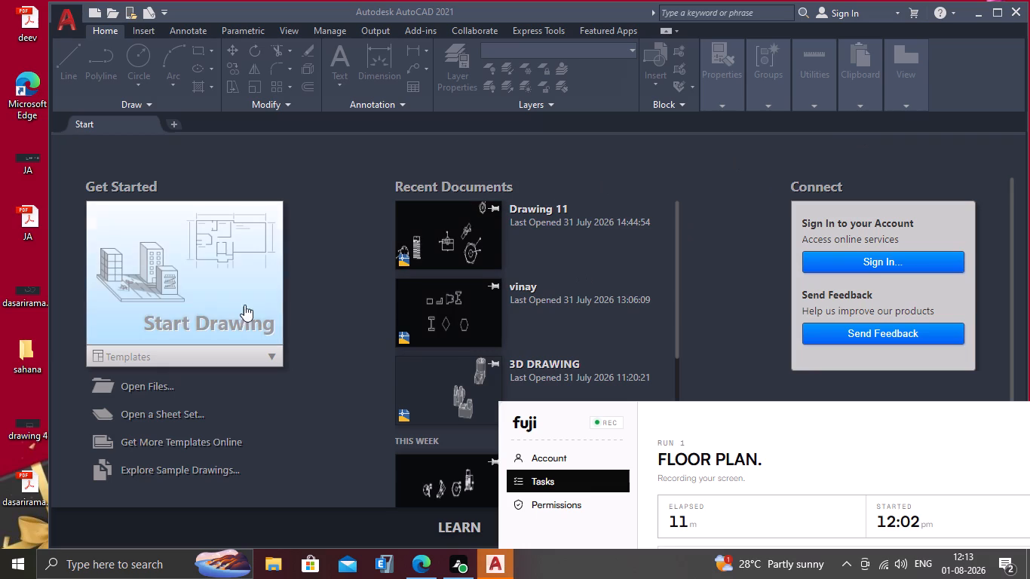
# Start a new blank drawing.
pyautogui.click(170, 301)
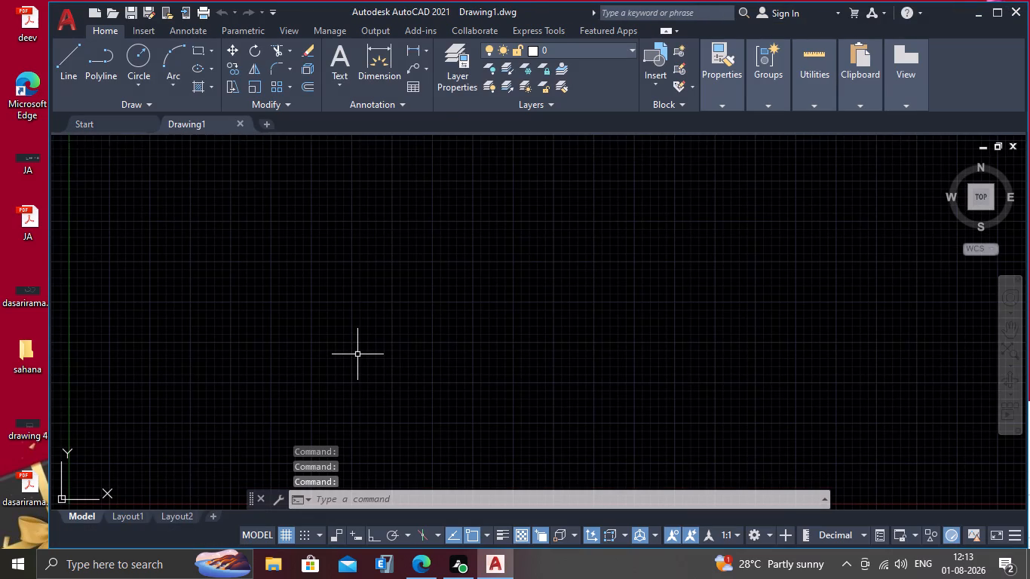
# Configure the drawing units to Architectural length with a precision of 0'-0 1/2".
pyautogui.write('un')
pyautogui.press('Return')
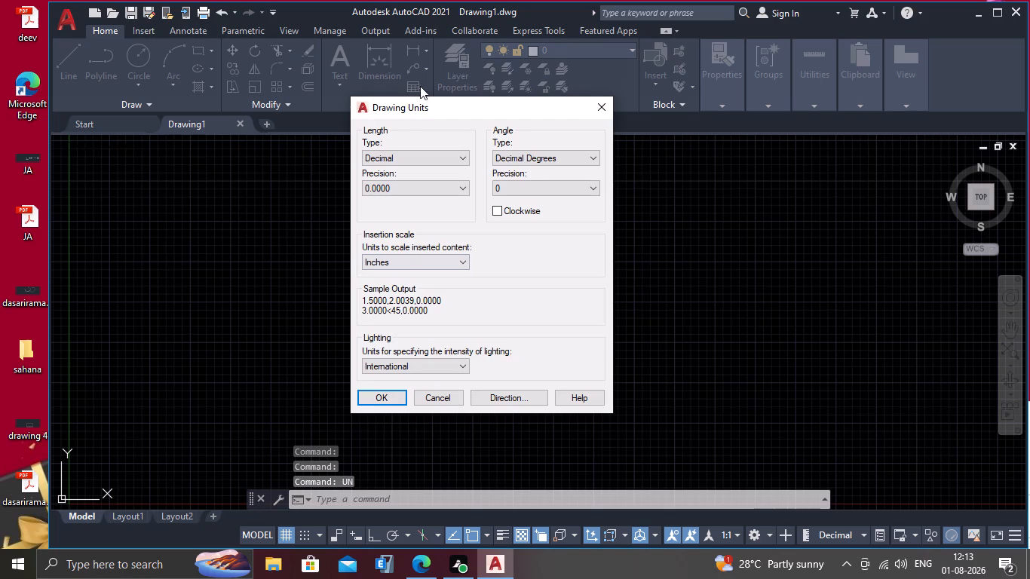
pyautogui.click(457, 156)
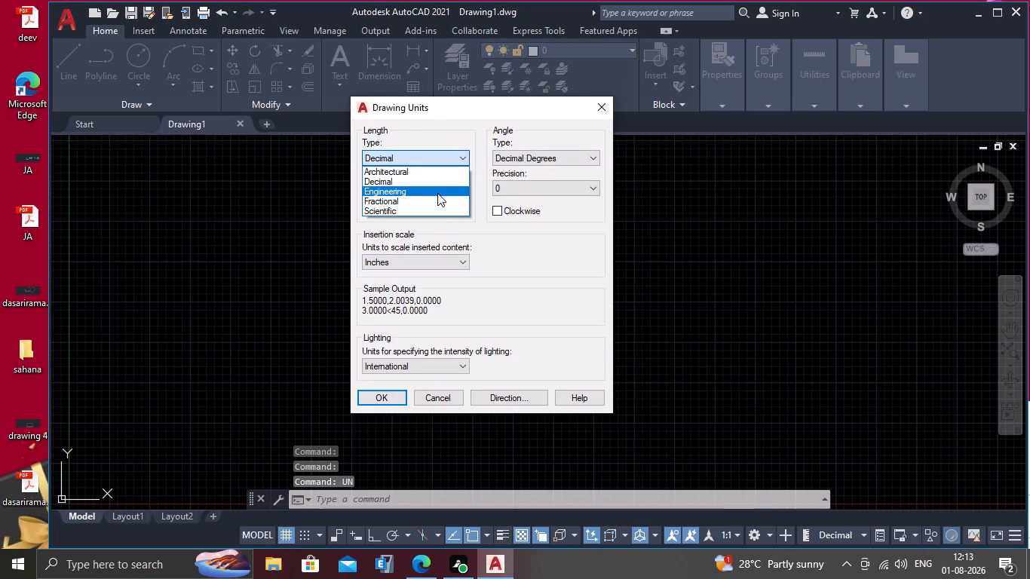
pyautogui.click(441, 173)
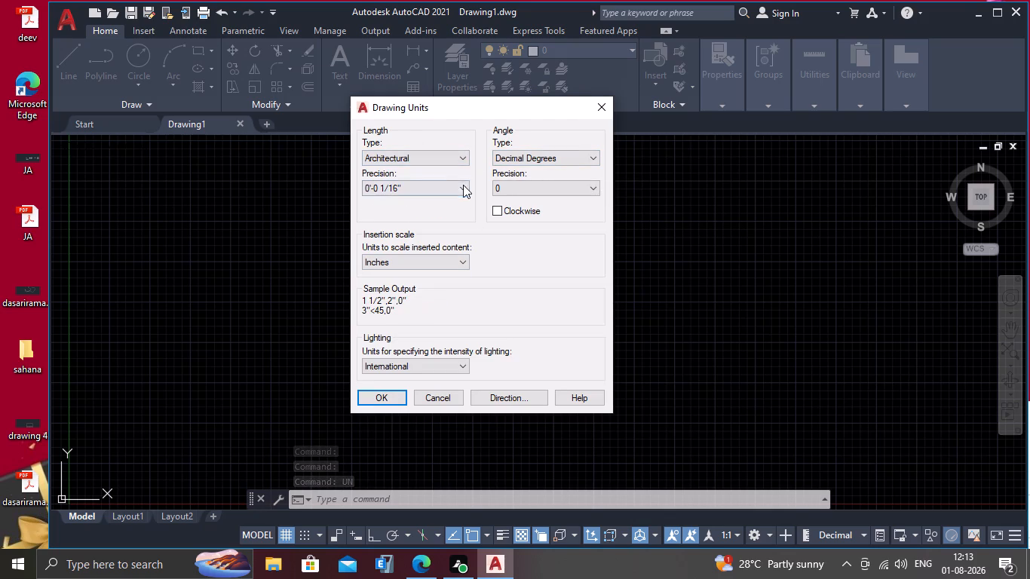
pyautogui.click(465, 185)
pyautogui.click(426, 201)
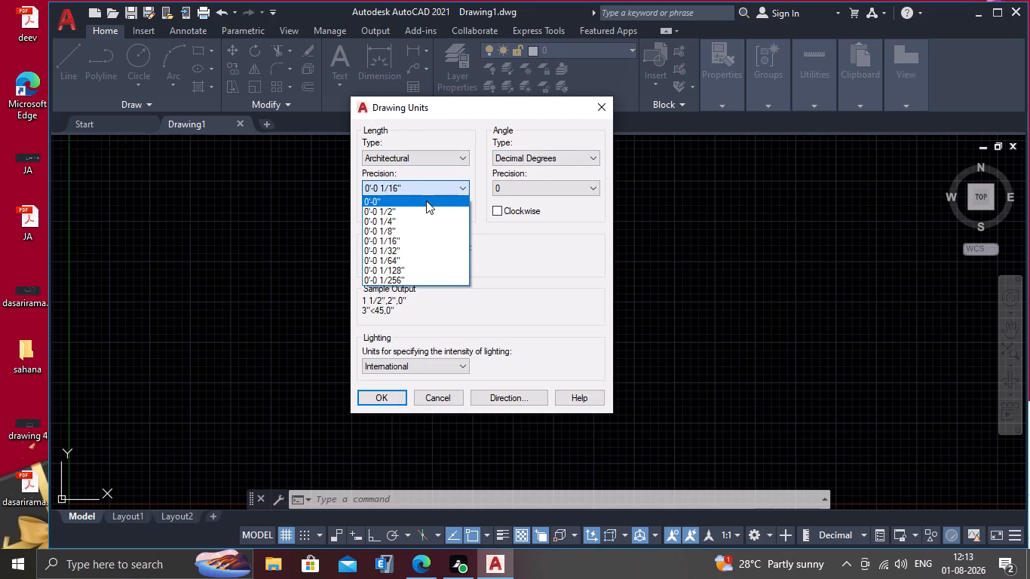
pyautogui.click(466, 190)
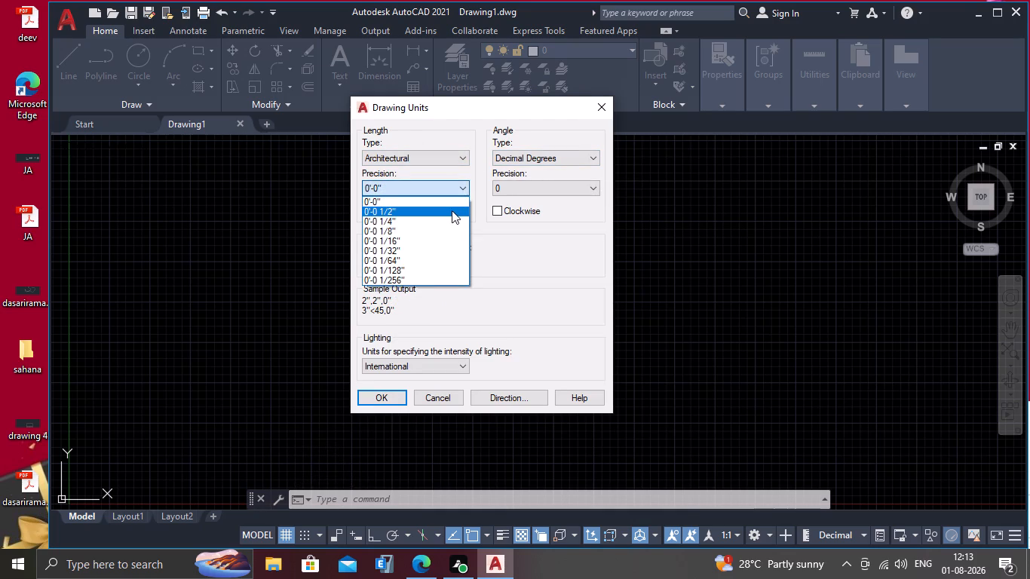
pyautogui.click(452, 210)
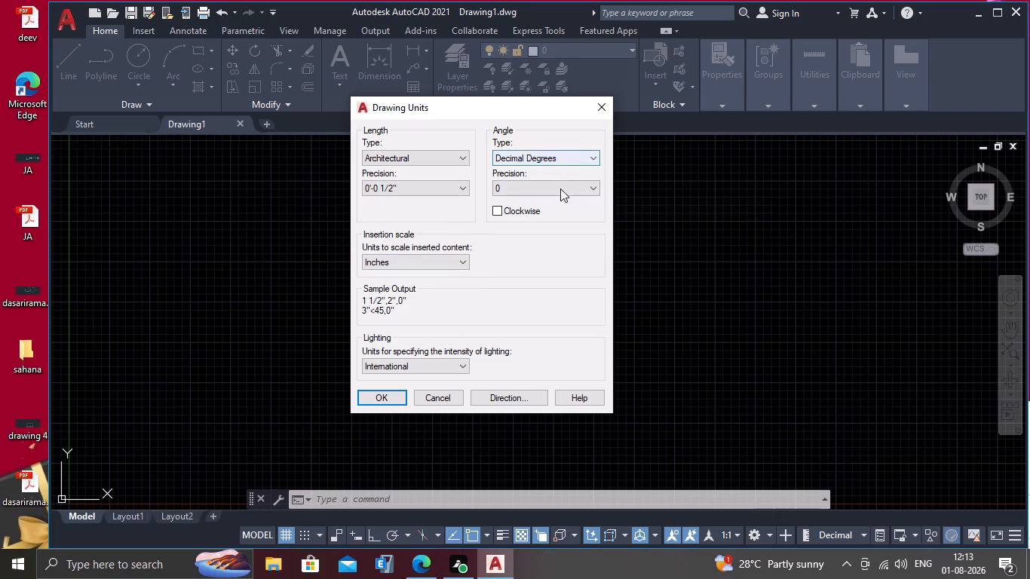
pyautogui.click(381, 400)
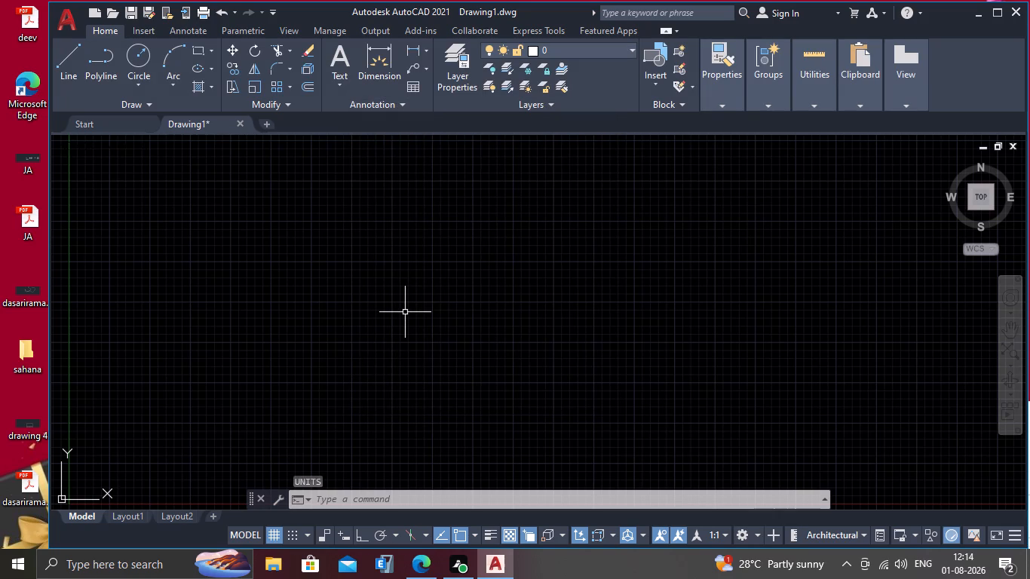
# Modify the Standard dimension style, setting its text height to 2".
pyautogui.press('d')
pyautogui.press('Return')
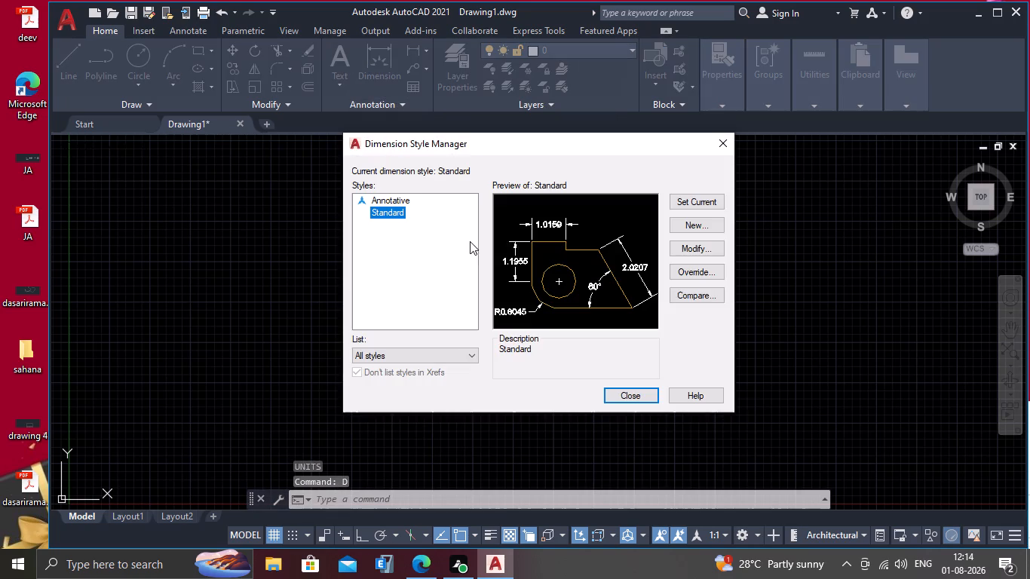
pyautogui.click(711, 250)
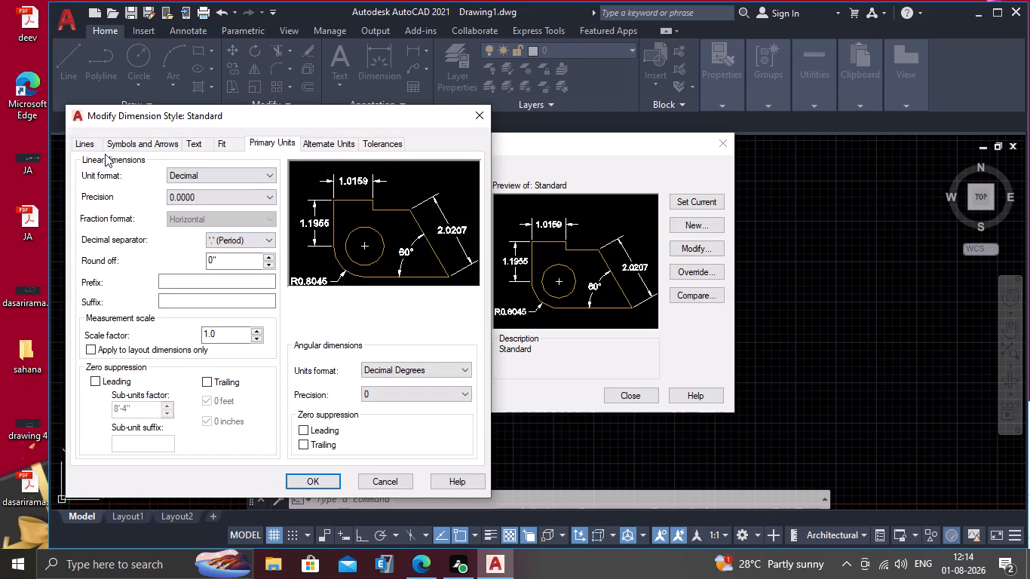
pyautogui.click(87, 144)
pyautogui.click(136, 150)
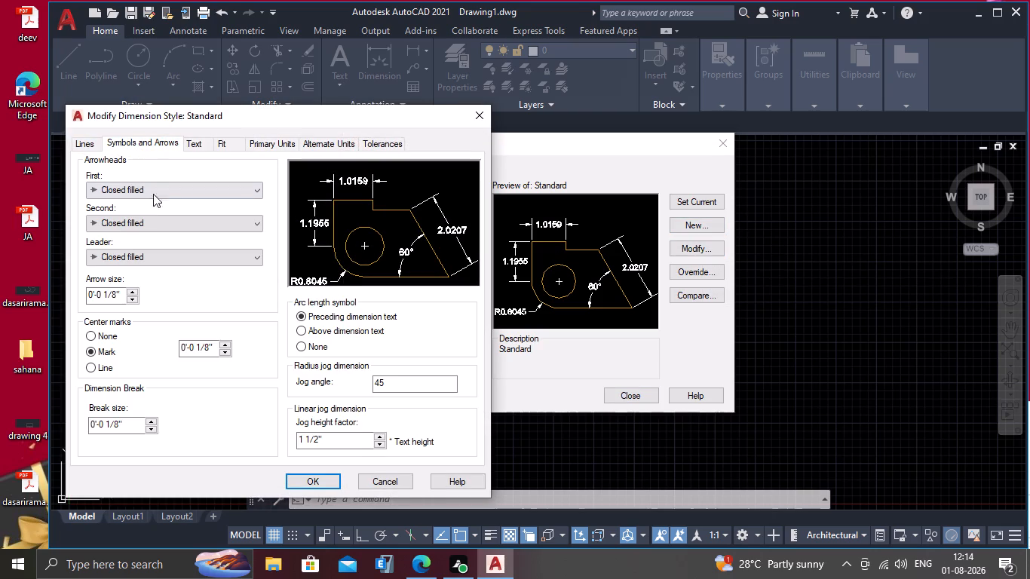
pyautogui.click(185, 146)
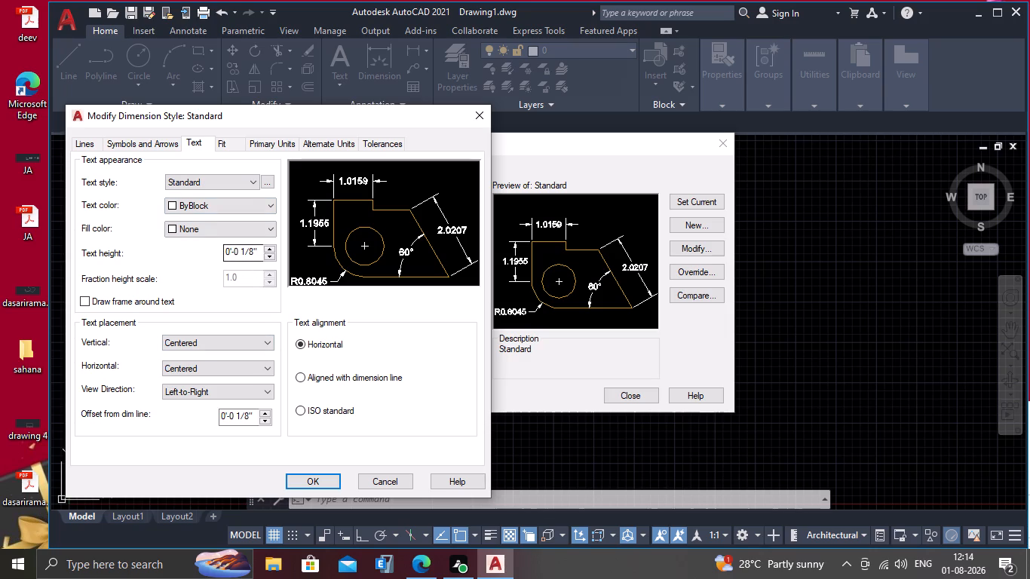
pyautogui.moveTo(256, 251); pyautogui.dragTo(185, 260)
pyautogui.press('2')
pyautogui.hotkey('shift', '"')
pyautogui.press('Return')
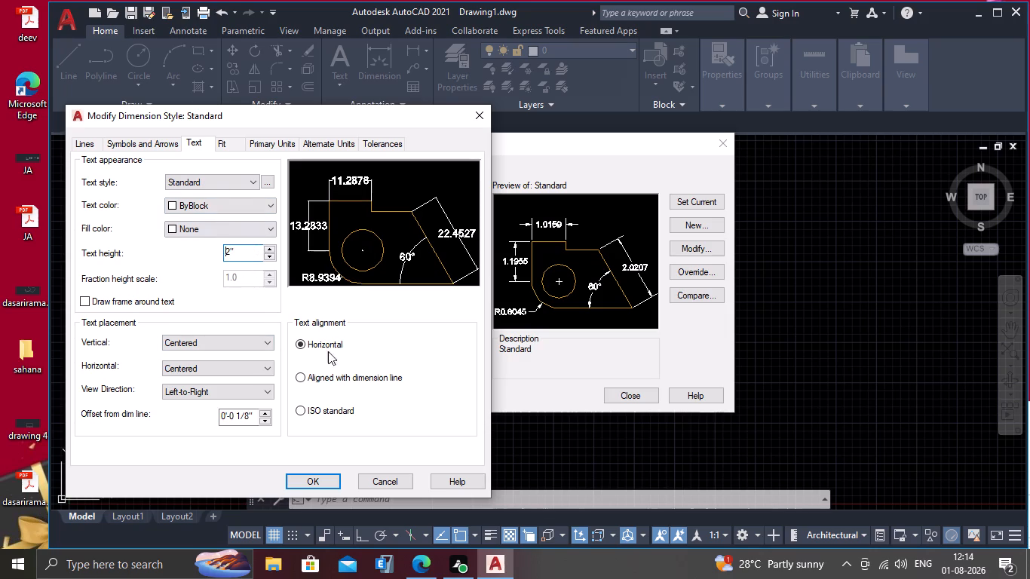
# Set the Standard dimension style's text alignment to ISO standard and accept the style changes.
pyautogui.click(298, 375)
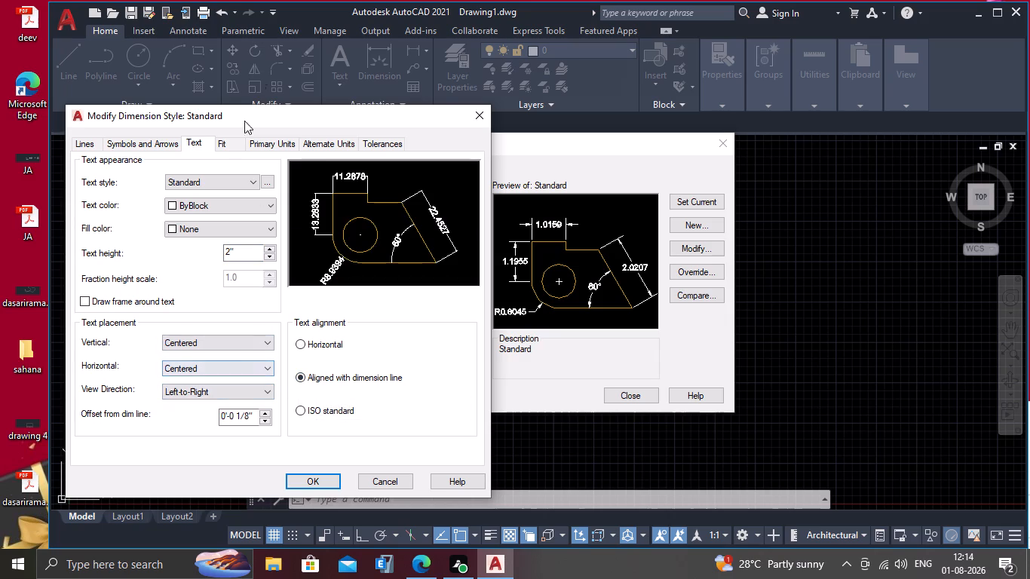
pyautogui.click(219, 147)
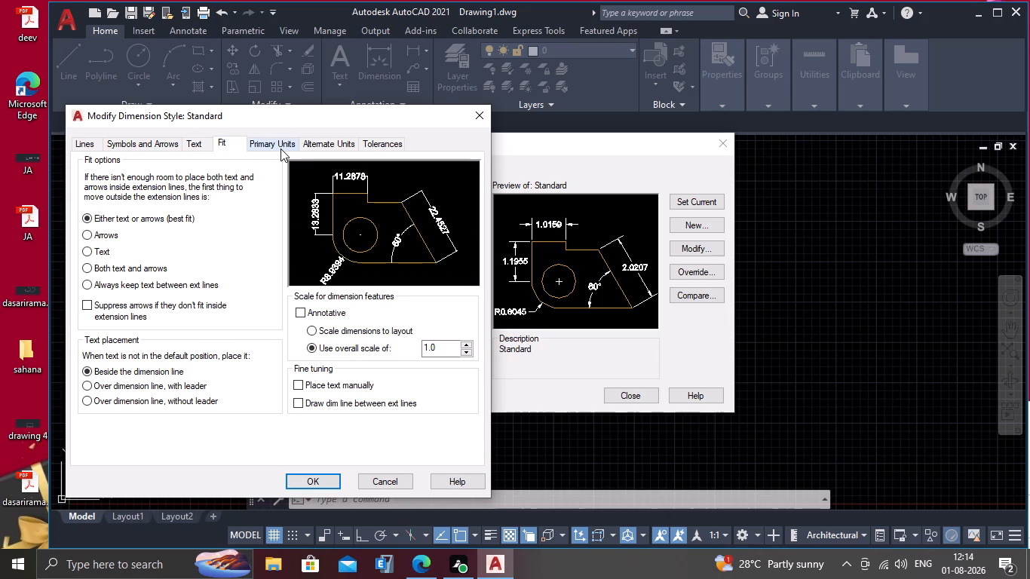
pyautogui.click(280, 149)
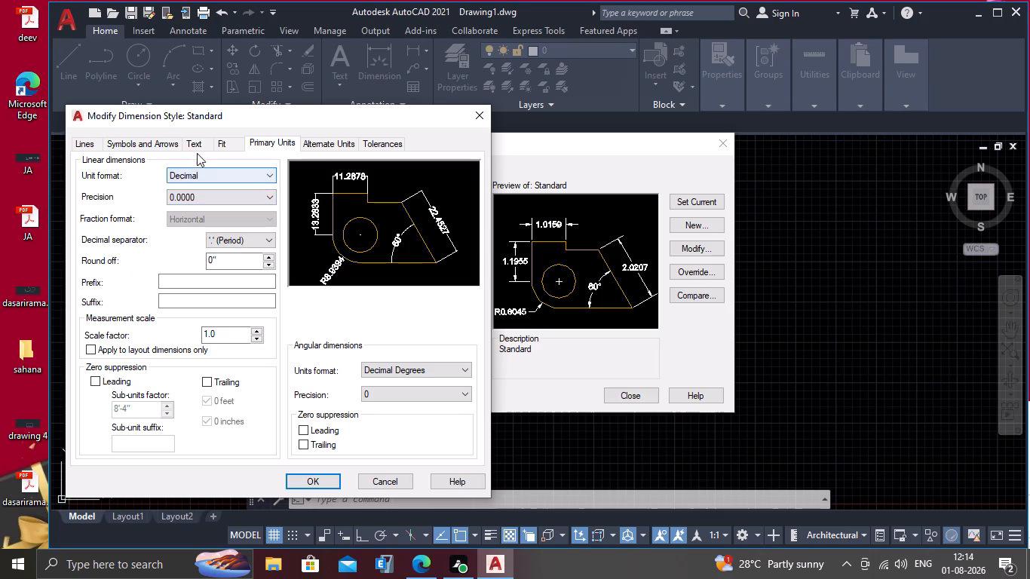
pyautogui.click(193, 146)
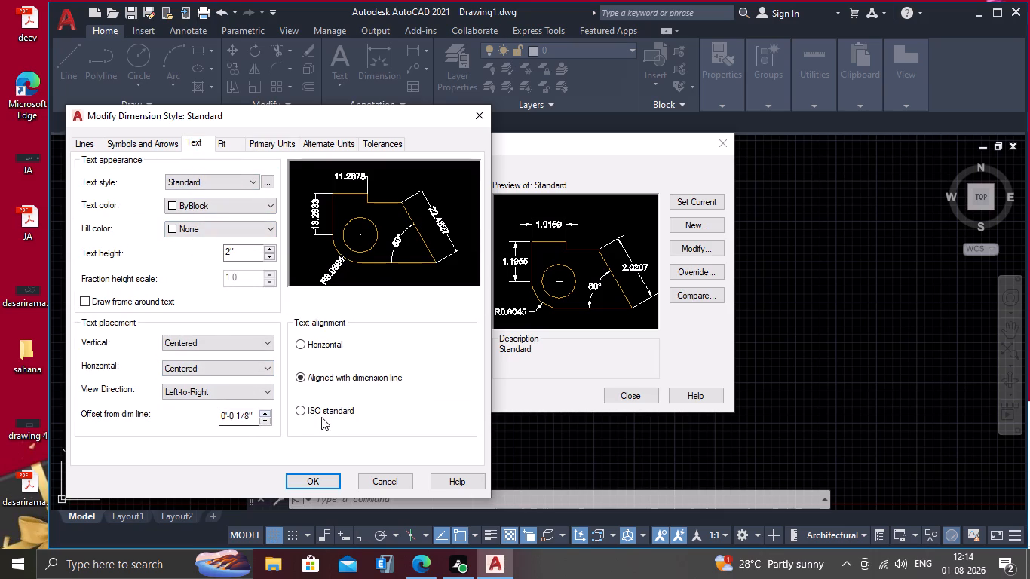
pyautogui.click(299, 410)
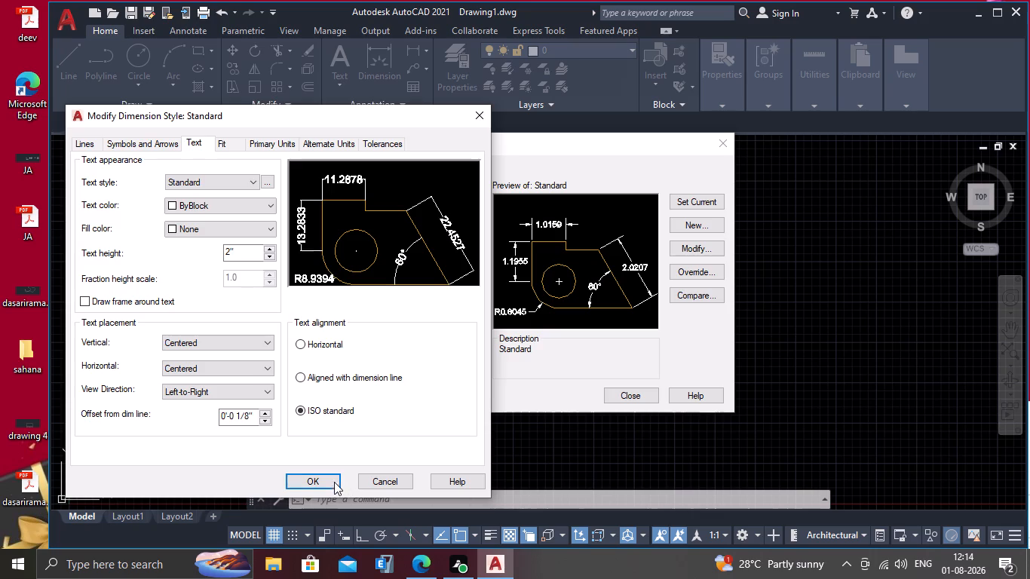
pyautogui.click(321, 480)
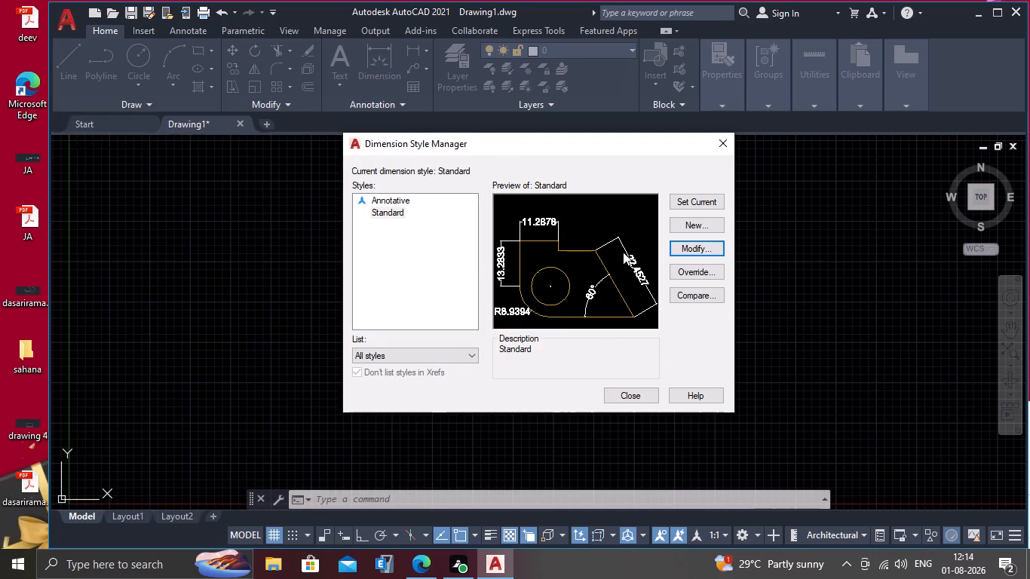
# Make Standard the current dimension style and close the Dimension Style Manager.
pyautogui.click(704, 207)
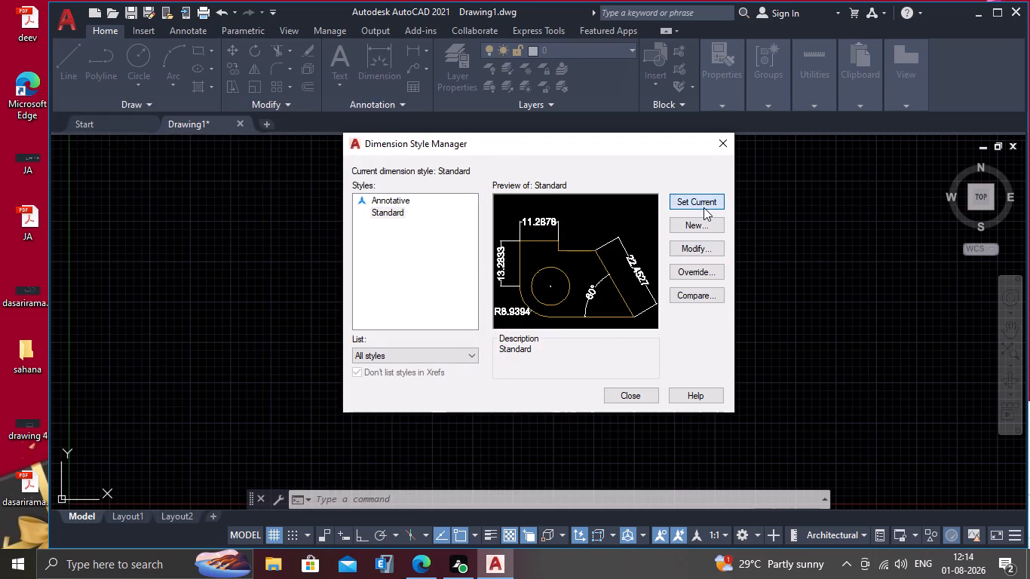
pyautogui.click(649, 397)
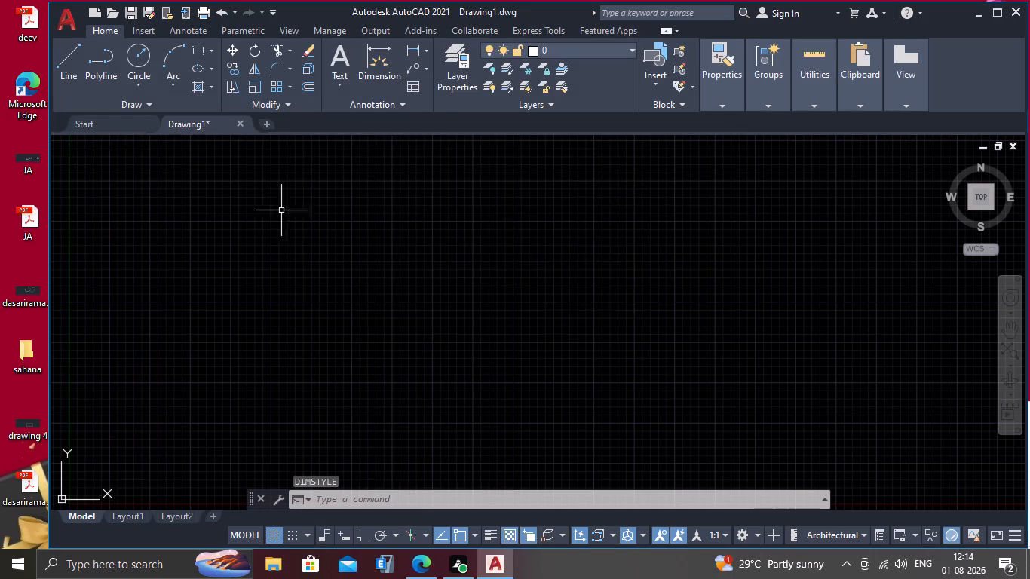
# Begin a line from a point above the origin and turn on Ortho mode.
pyautogui.scroll(-1, 335, 237)
pyautogui.scroll(1, 338, 245)
pyautogui.scroll(-2, 338, 245)
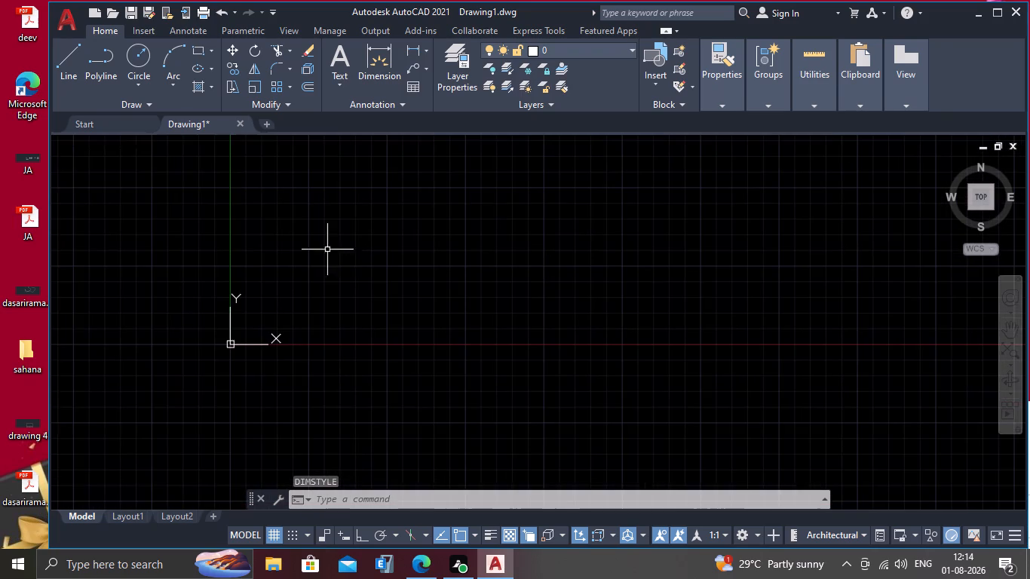
pyautogui.moveTo(328, 266); pyautogui.dragTo(266, 328, button='middle')
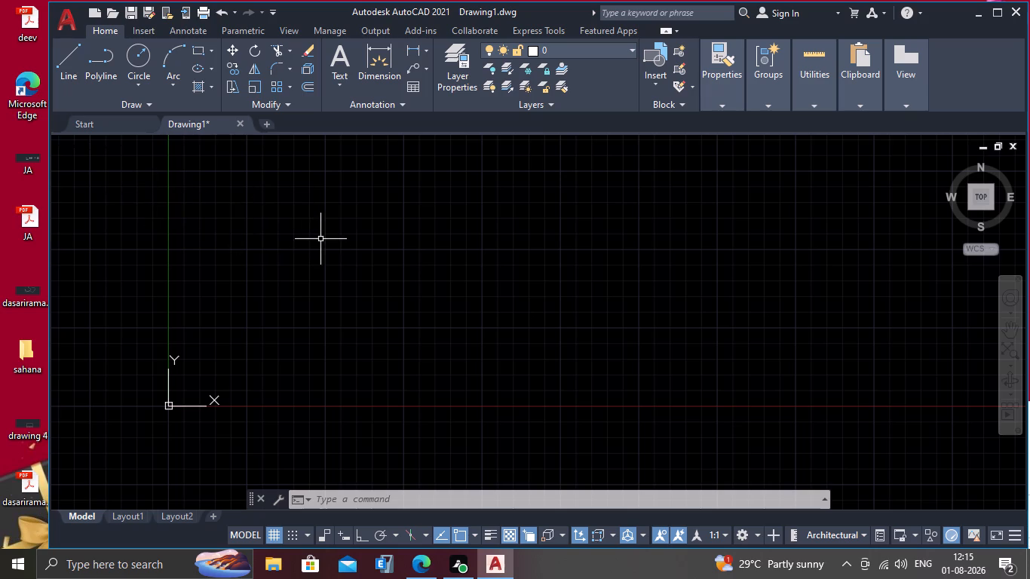
pyautogui.scroll(-1, 320, 239)
pyautogui.moveTo(322, 232); pyautogui.dragTo(288, 321, button='middle')
pyautogui.moveTo(316, 247); pyautogui.dragTo(291, 282, button='middle')
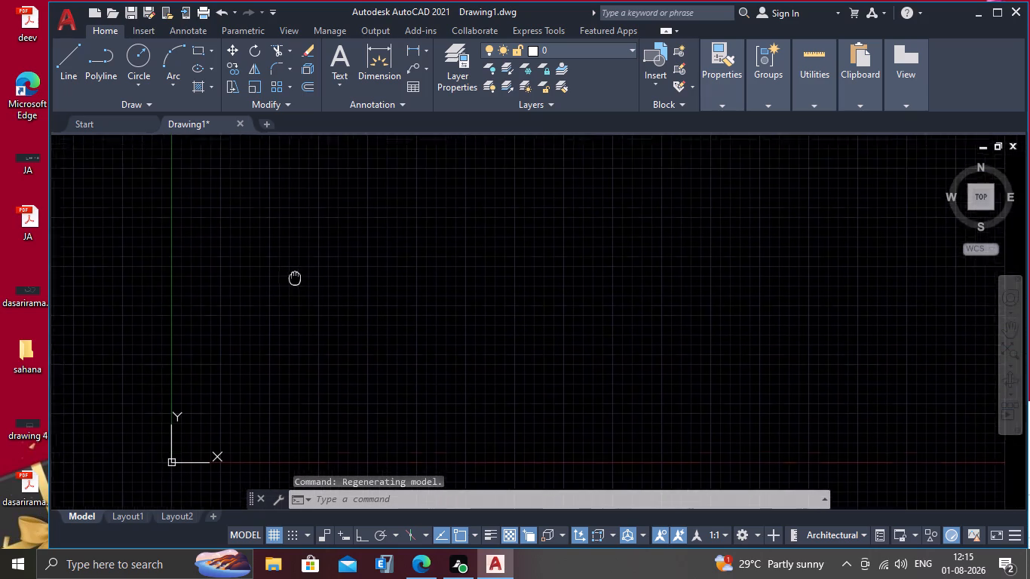
pyautogui.moveTo(291, 282); pyautogui.dragTo(284, 293, button='middle')
pyautogui.press('l')
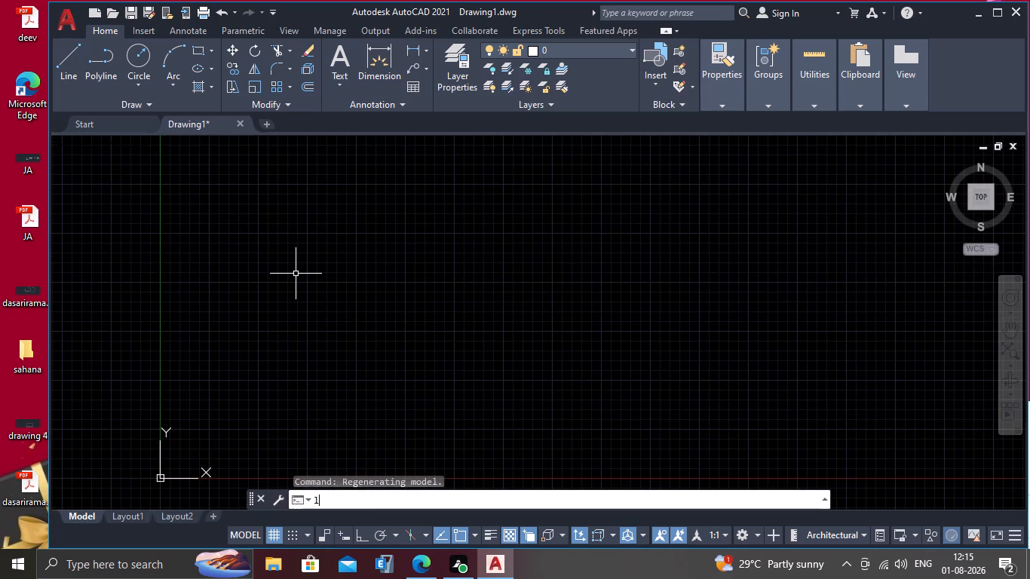
pyautogui.press('Return')
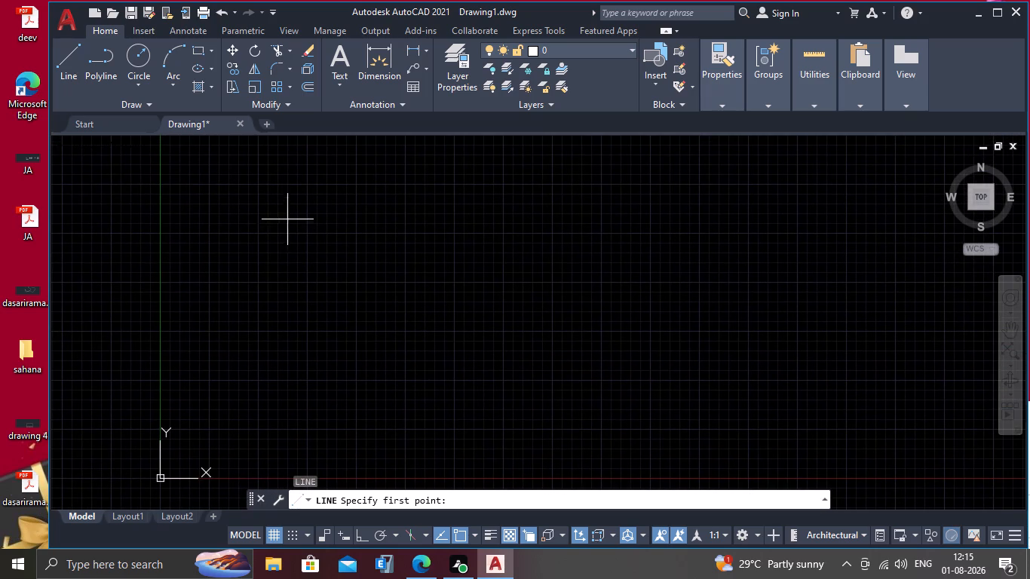
pyautogui.click(284, 218)
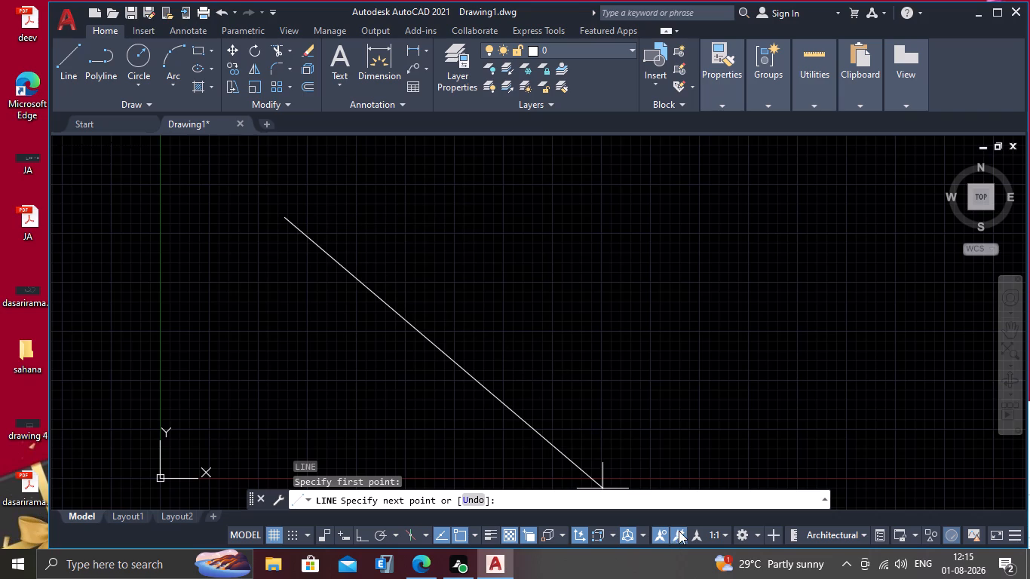
pyautogui.click(361, 538)
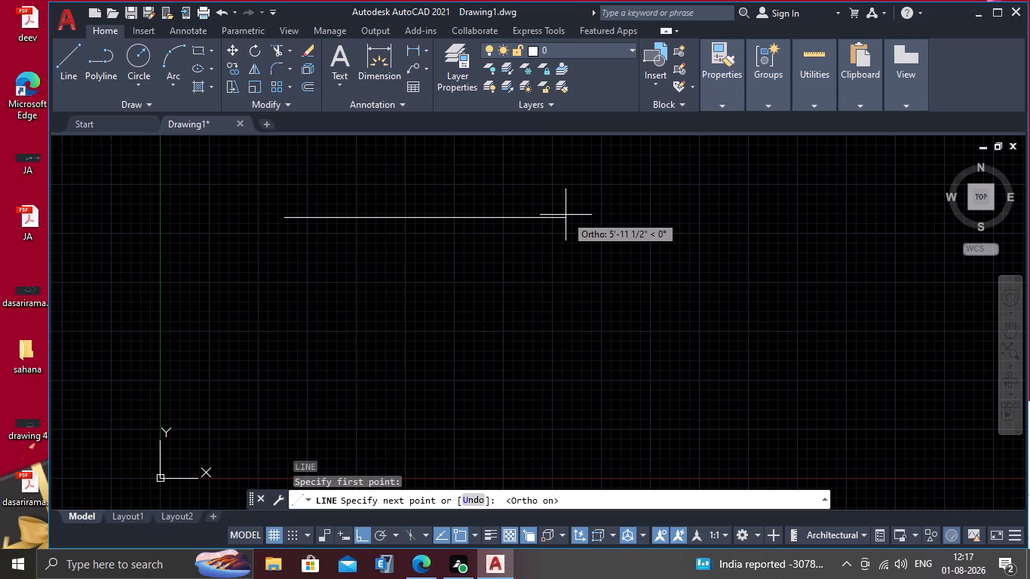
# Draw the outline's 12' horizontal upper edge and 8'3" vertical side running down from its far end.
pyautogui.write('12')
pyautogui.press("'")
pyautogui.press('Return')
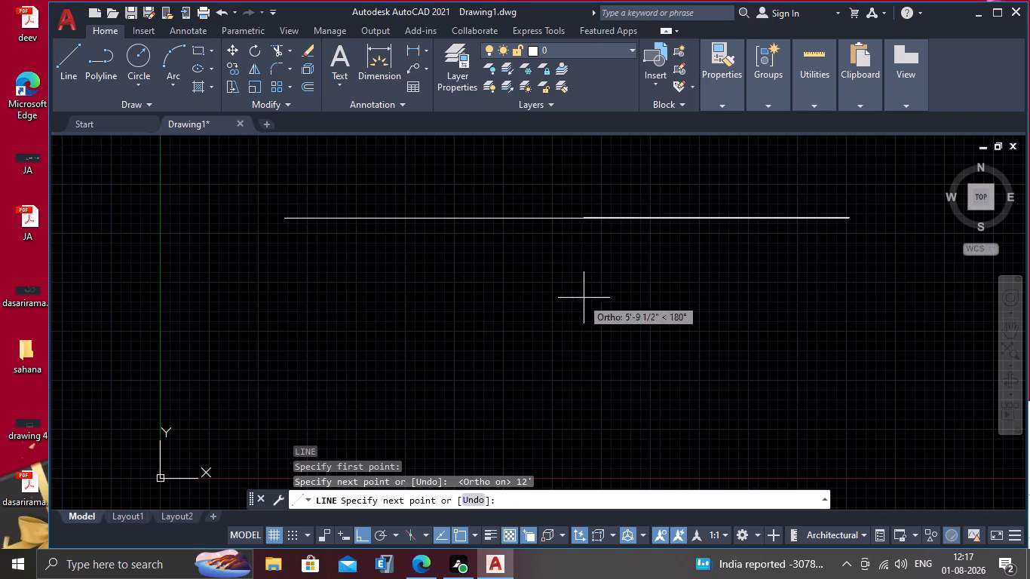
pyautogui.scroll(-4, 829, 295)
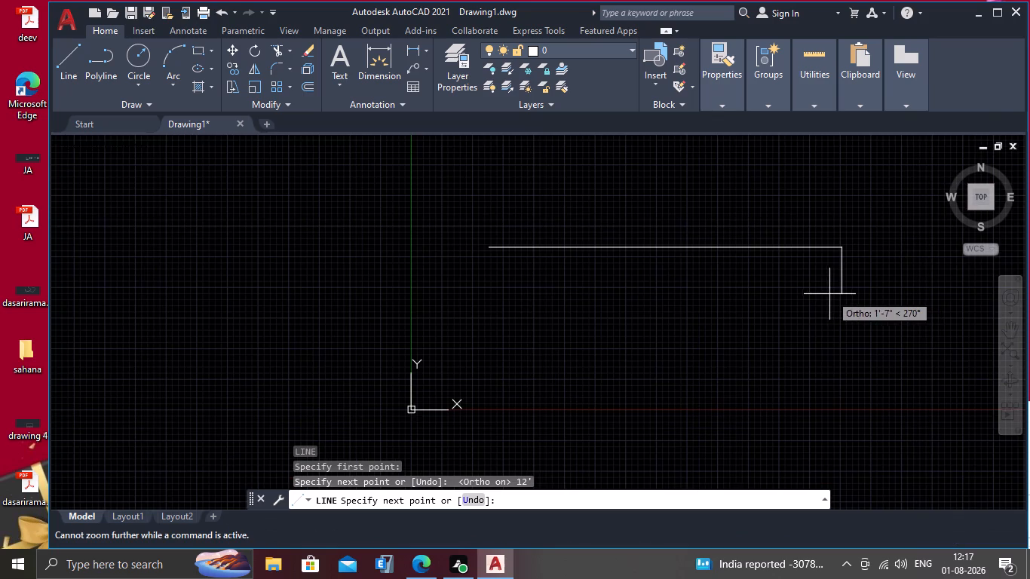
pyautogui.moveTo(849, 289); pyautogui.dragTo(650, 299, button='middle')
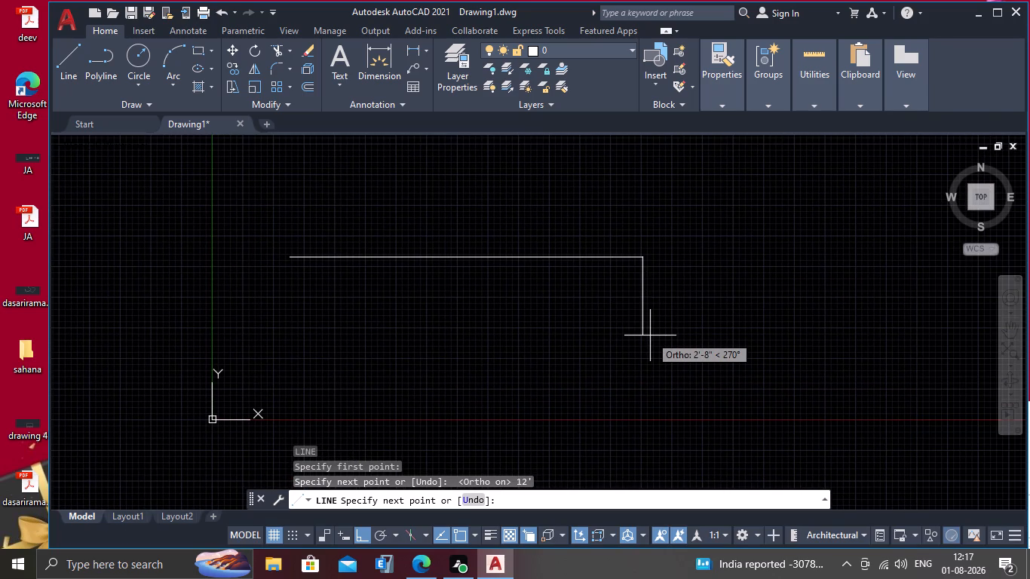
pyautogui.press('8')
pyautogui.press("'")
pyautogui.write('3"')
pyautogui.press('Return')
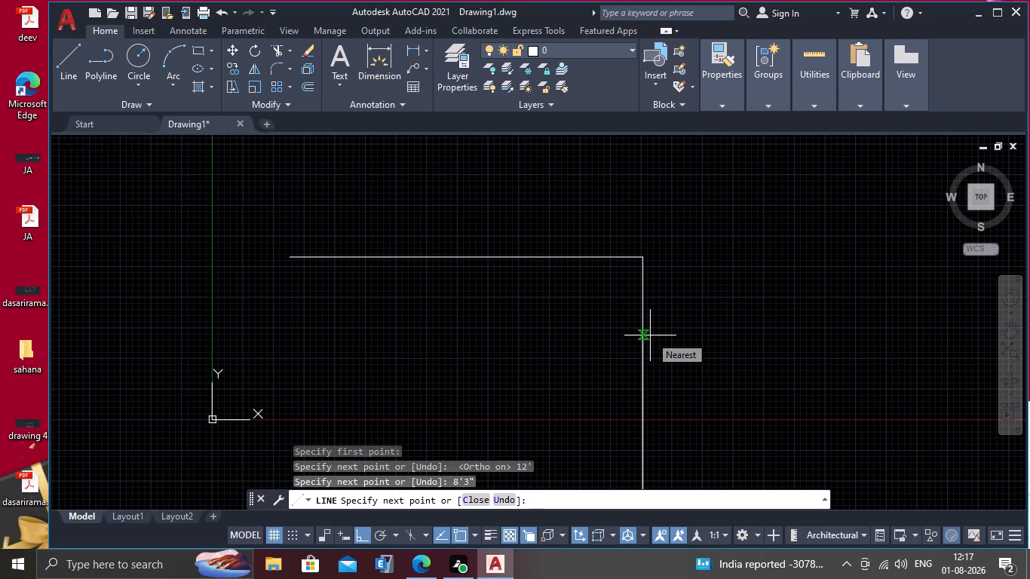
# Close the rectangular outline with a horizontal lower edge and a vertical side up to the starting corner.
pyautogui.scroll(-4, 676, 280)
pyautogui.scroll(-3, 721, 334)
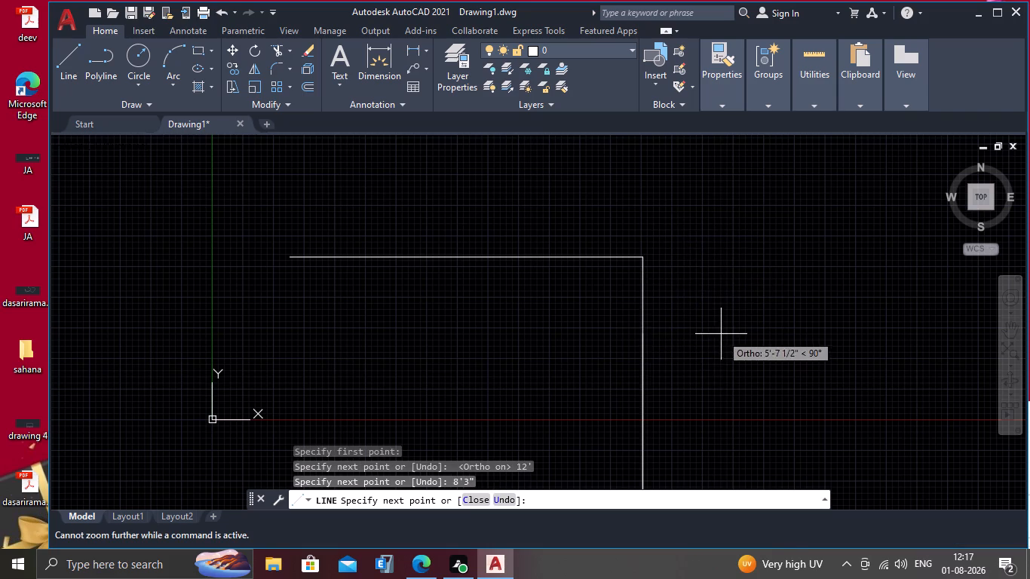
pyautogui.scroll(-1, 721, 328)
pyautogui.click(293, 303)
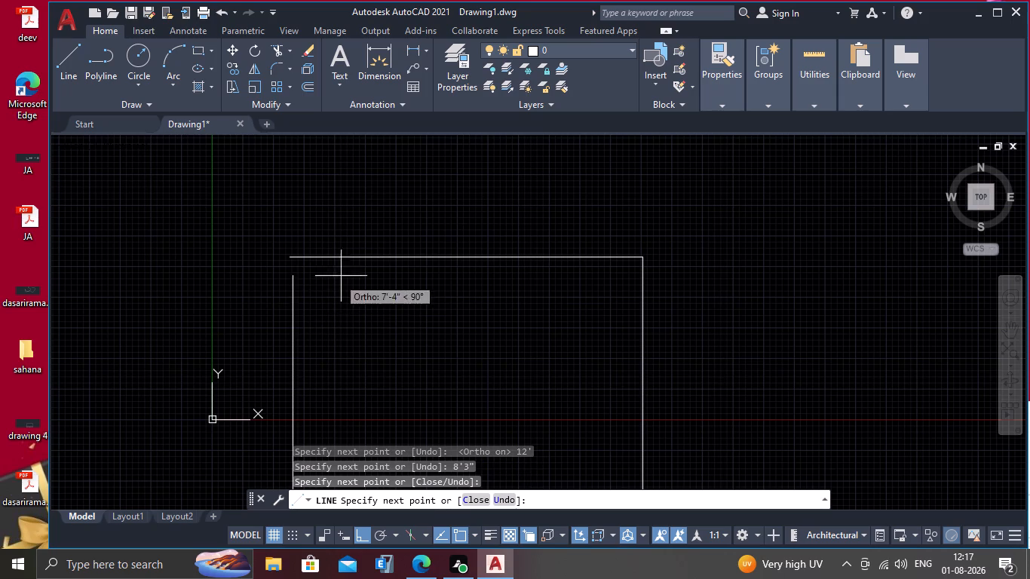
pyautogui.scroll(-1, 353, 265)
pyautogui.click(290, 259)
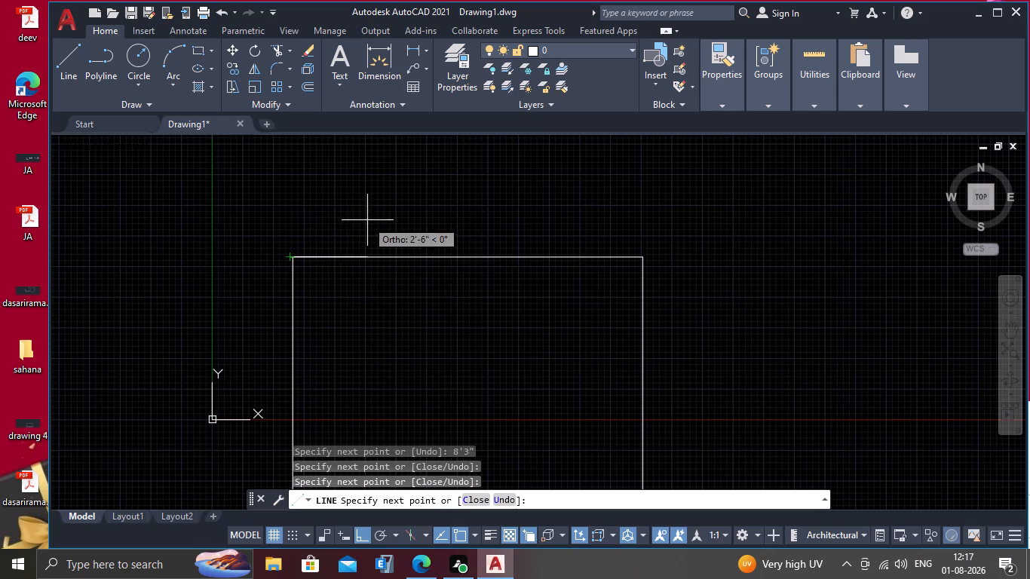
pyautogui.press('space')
# Regenerate the model display with REGEN.
pyautogui.scroll(1, 379, 217)
pyautogui.scroll(-1, 379, 217)
pyautogui.scroll(1, 440, 171)
pyautogui.scroll(-1, 440, 171)
pyautogui.scroll(1, 440, 171)
pyautogui.scroll(-1, 440, 171)
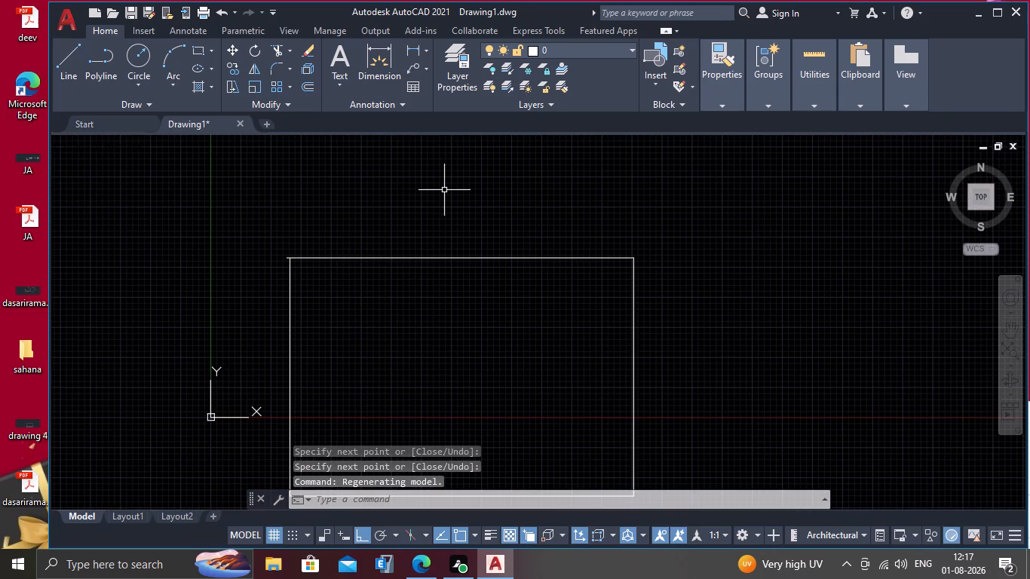
pyautogui.press('r')
pyautogui.press('e')
pyautogui.press('Return')
pyautogui.press('Return')
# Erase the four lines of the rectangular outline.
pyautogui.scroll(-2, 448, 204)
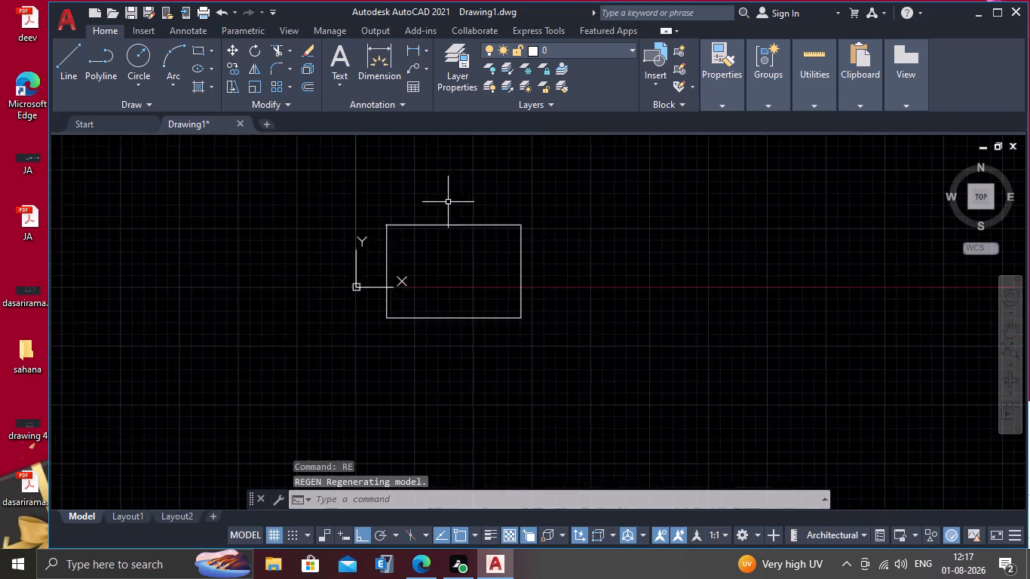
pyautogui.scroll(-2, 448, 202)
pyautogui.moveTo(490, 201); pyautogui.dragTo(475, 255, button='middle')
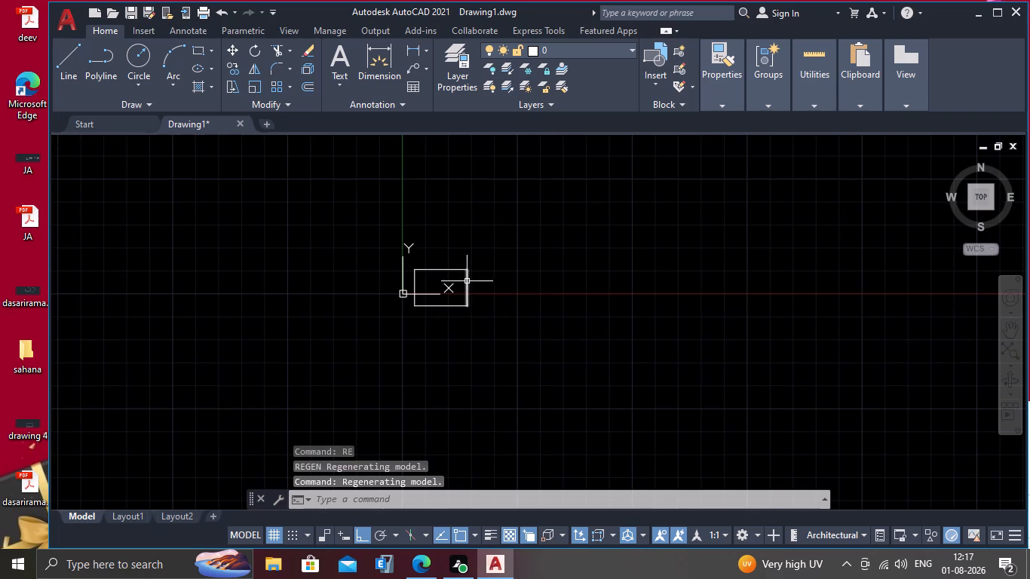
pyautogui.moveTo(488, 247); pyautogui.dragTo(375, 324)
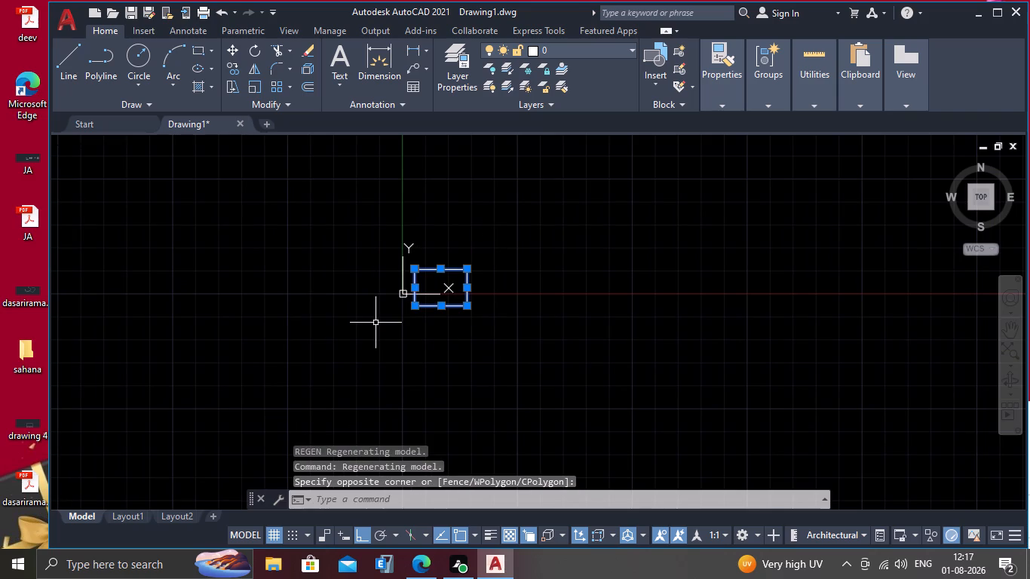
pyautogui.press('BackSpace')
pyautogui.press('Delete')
# Regenerate the emptied drawing with REGEN.
pyautogui.scroll(-1, 475, 241)
pyautogui.scroll(1, 475, 241)
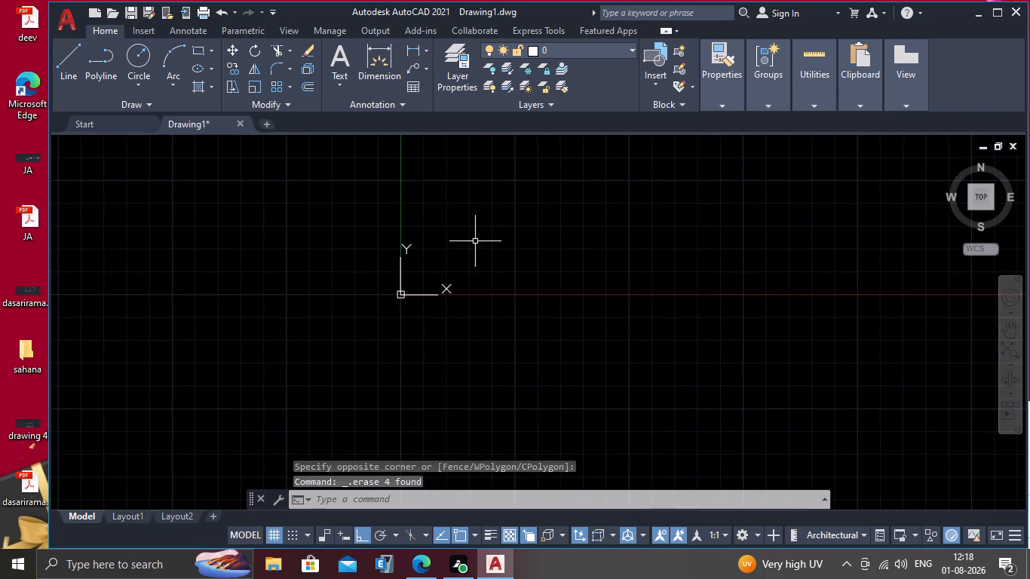
pyautogui.scroll(-2, 507, 234)
pyautogui.press('r')
pyautogui.press('e')
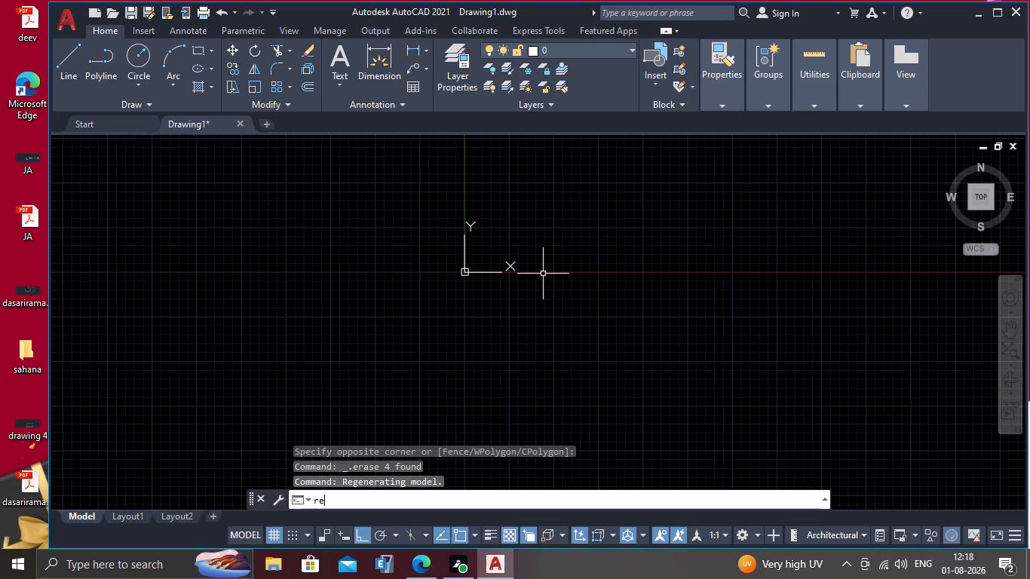
pyautogui.press('Return')
pyautogui.press('Return')
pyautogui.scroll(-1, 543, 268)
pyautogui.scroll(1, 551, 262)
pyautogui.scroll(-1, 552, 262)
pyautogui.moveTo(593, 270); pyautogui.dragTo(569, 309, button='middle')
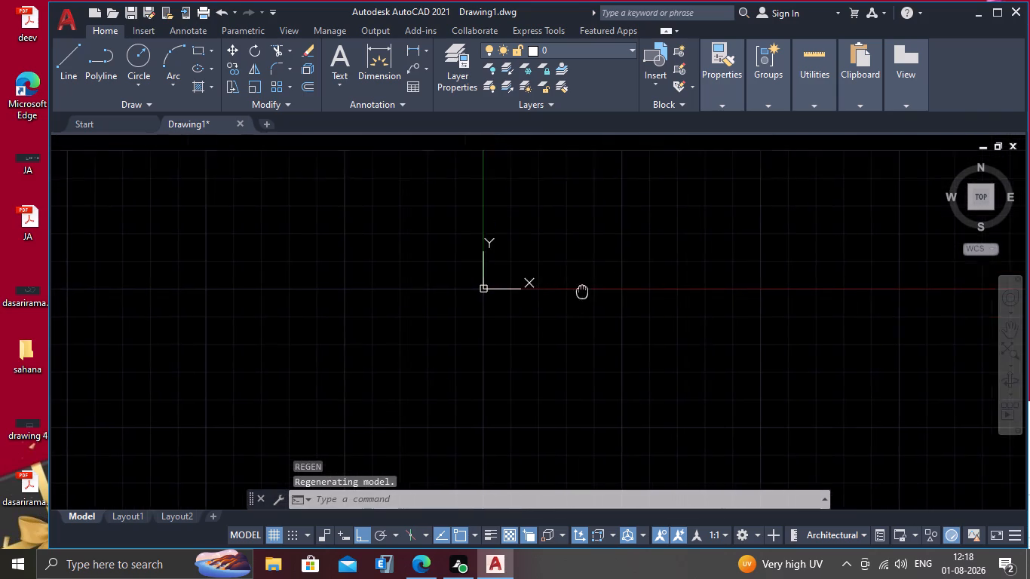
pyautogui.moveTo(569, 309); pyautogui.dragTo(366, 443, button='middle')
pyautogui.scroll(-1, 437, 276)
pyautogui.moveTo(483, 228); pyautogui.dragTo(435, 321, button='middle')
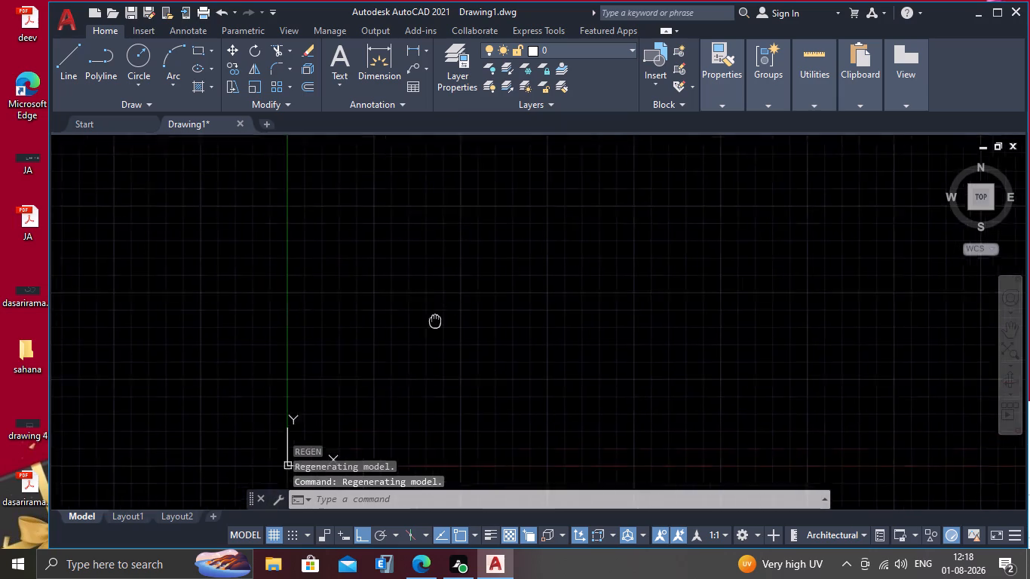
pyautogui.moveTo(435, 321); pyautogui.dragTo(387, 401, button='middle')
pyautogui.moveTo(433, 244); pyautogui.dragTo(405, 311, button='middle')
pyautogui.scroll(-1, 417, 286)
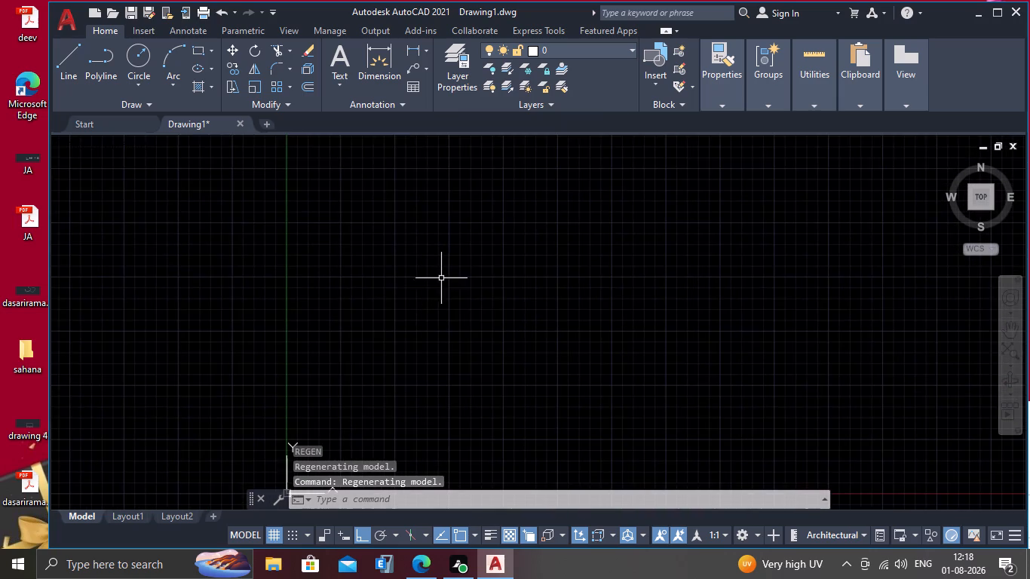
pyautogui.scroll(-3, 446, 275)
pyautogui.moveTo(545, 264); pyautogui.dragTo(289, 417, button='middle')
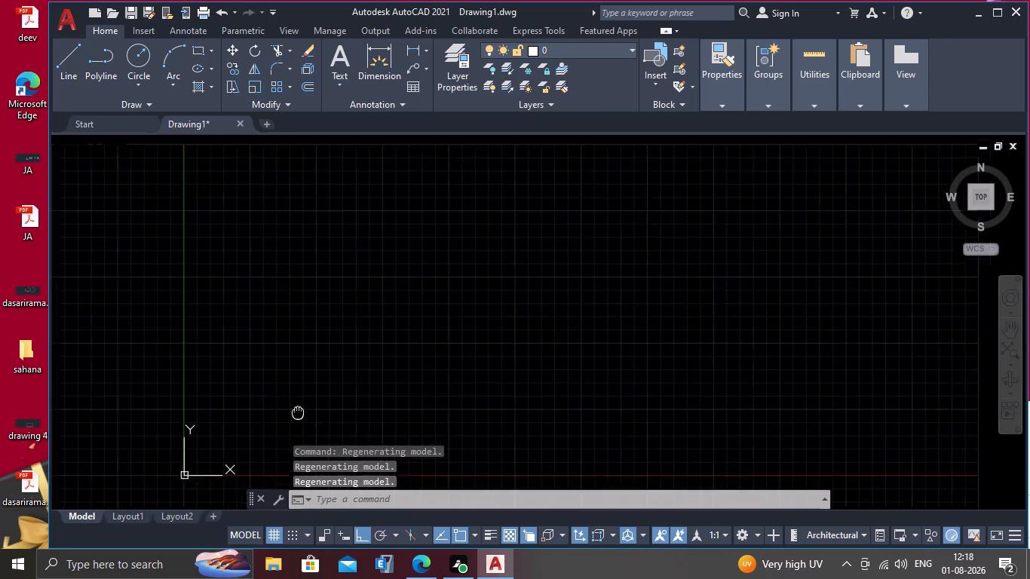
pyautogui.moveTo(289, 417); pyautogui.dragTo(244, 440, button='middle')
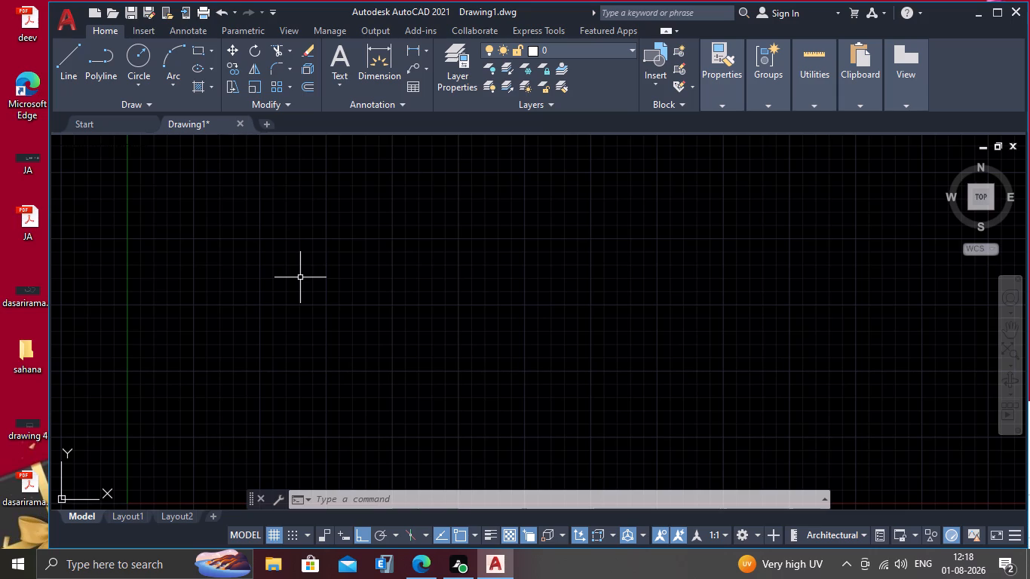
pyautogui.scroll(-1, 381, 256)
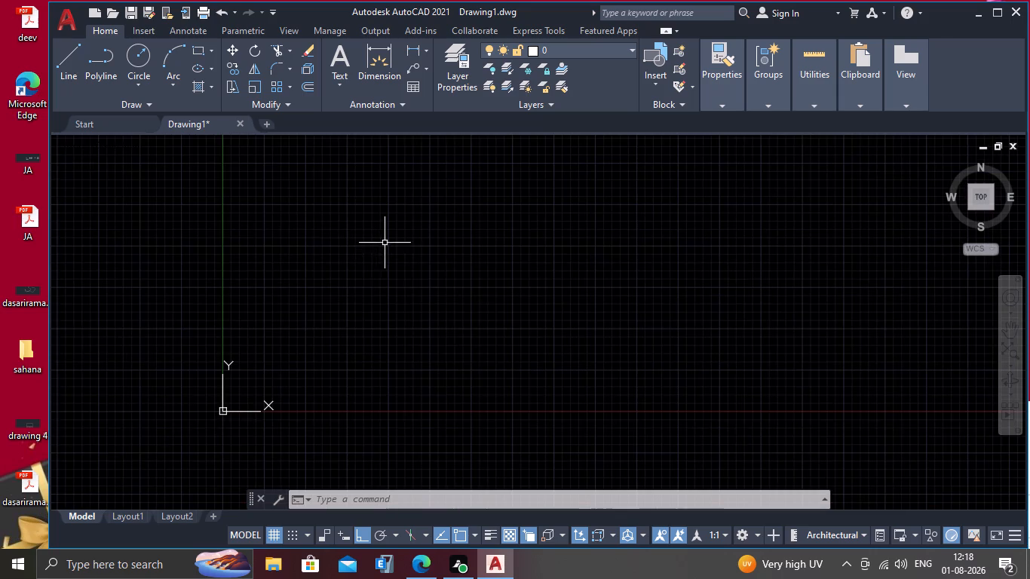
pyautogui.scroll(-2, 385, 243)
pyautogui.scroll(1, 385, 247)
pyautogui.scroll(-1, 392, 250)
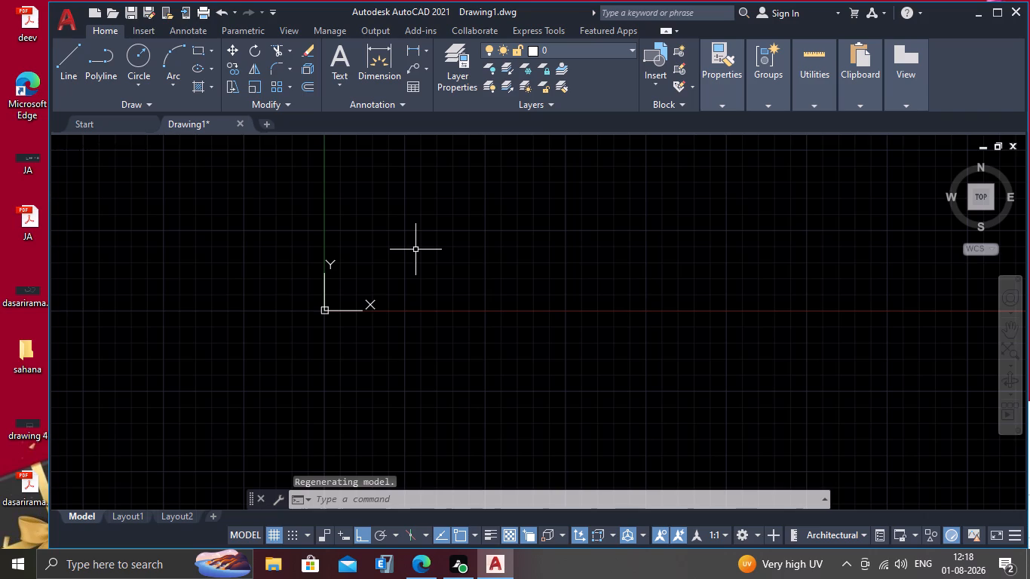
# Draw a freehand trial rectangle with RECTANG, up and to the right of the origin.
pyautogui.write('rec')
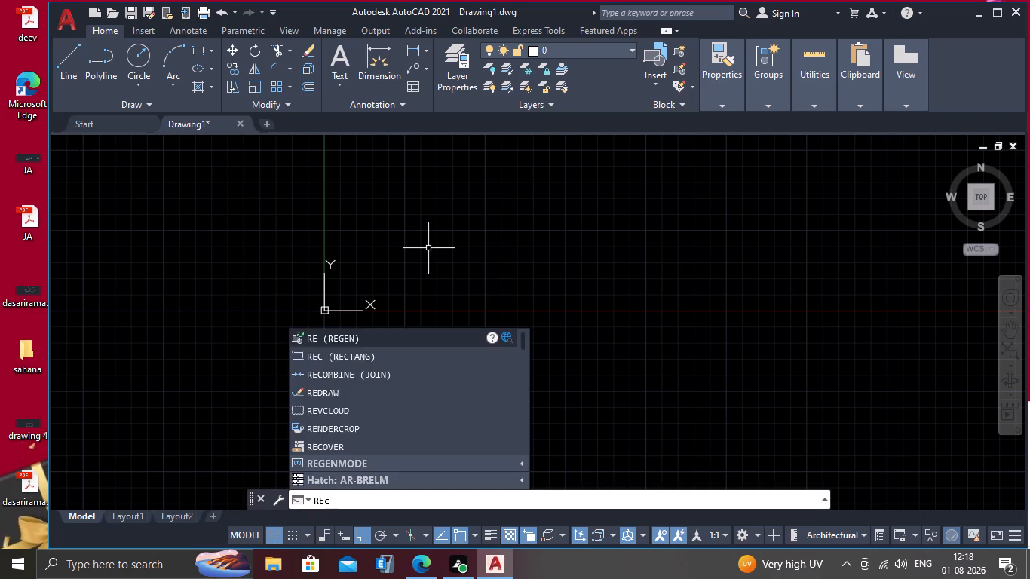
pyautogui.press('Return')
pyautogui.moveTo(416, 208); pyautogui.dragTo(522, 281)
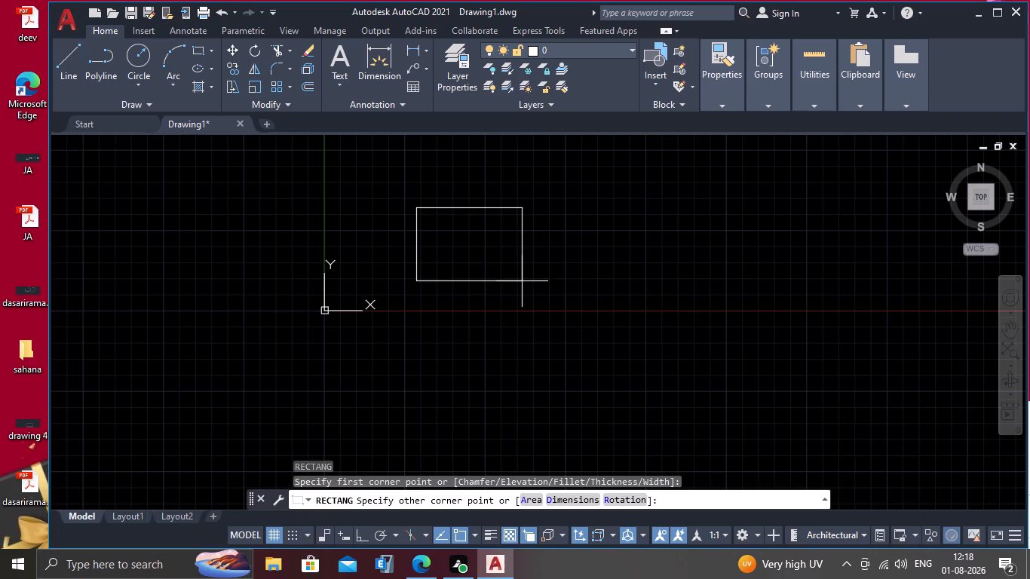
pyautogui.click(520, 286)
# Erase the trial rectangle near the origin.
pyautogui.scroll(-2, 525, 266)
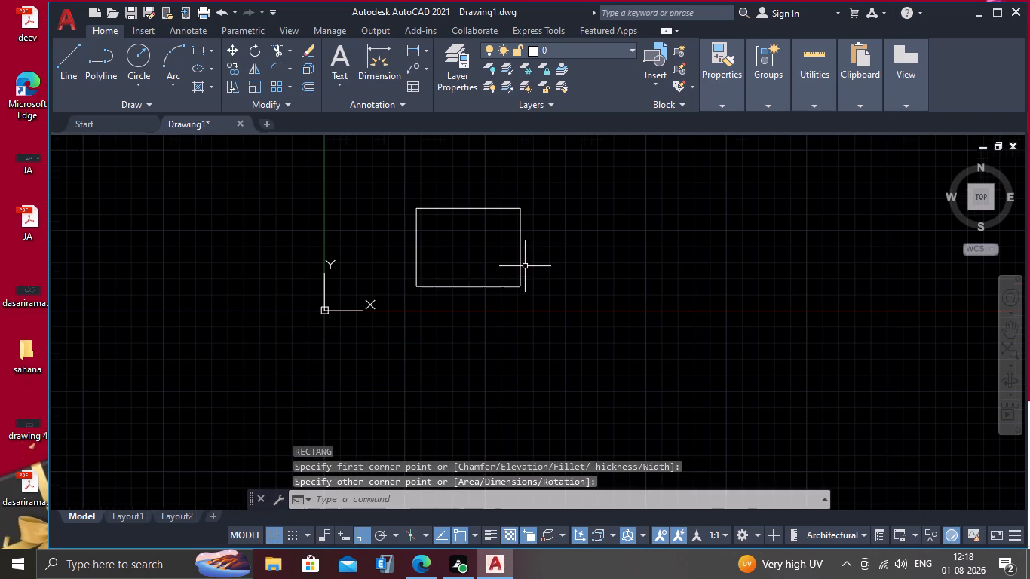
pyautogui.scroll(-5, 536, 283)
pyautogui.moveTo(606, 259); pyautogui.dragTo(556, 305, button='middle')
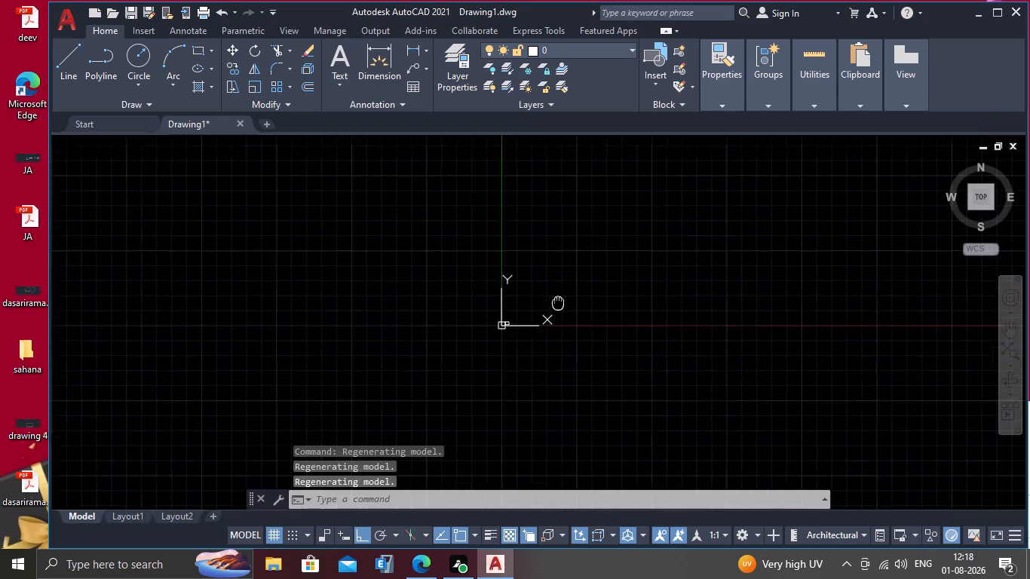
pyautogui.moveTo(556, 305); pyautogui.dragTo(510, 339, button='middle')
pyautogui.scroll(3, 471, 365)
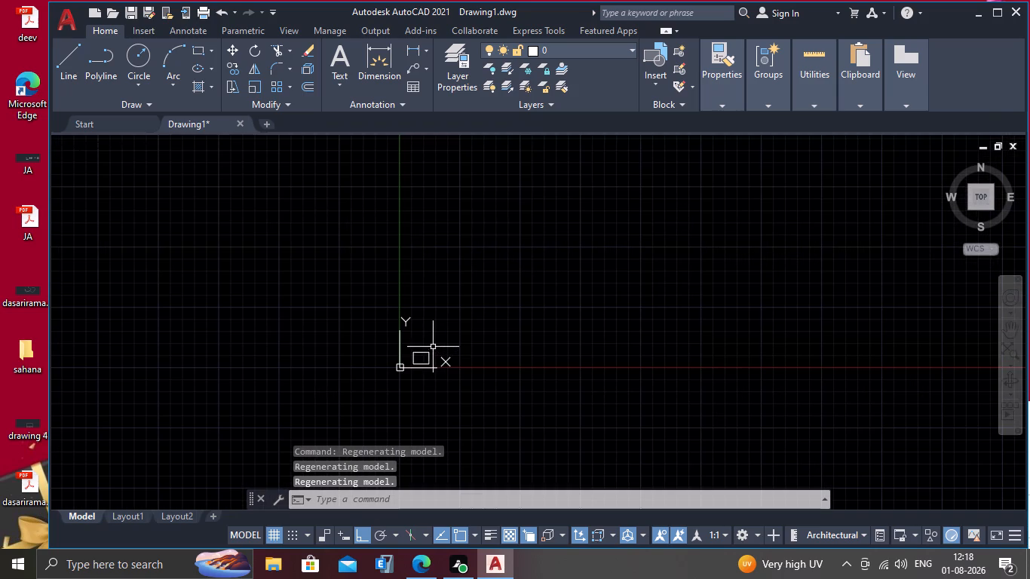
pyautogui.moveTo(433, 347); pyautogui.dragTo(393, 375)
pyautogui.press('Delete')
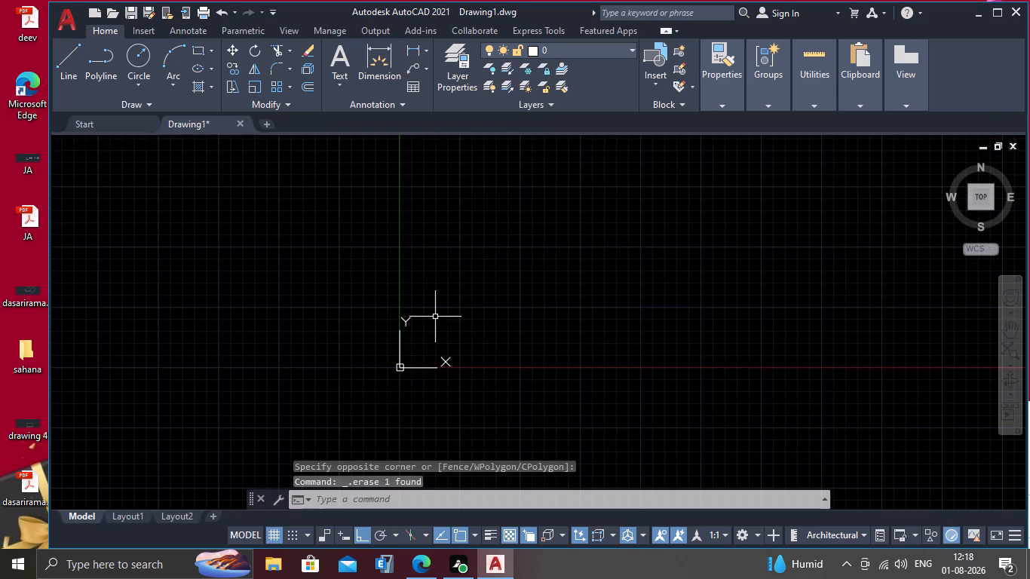
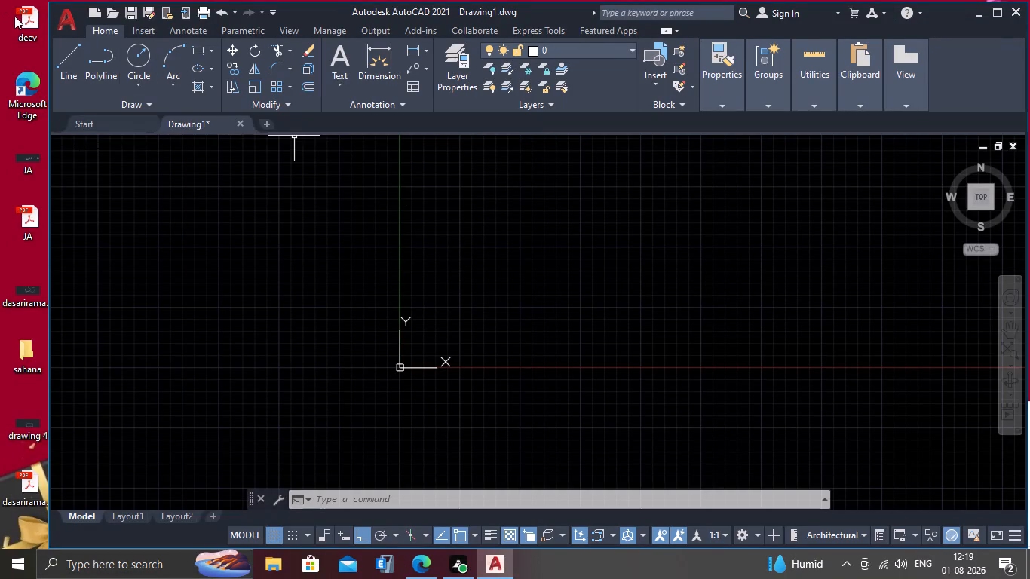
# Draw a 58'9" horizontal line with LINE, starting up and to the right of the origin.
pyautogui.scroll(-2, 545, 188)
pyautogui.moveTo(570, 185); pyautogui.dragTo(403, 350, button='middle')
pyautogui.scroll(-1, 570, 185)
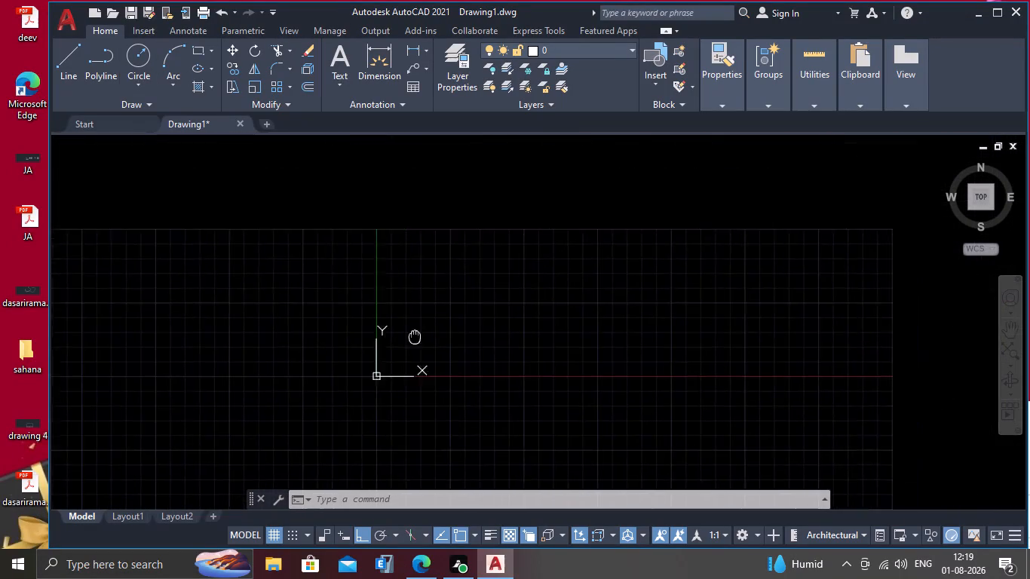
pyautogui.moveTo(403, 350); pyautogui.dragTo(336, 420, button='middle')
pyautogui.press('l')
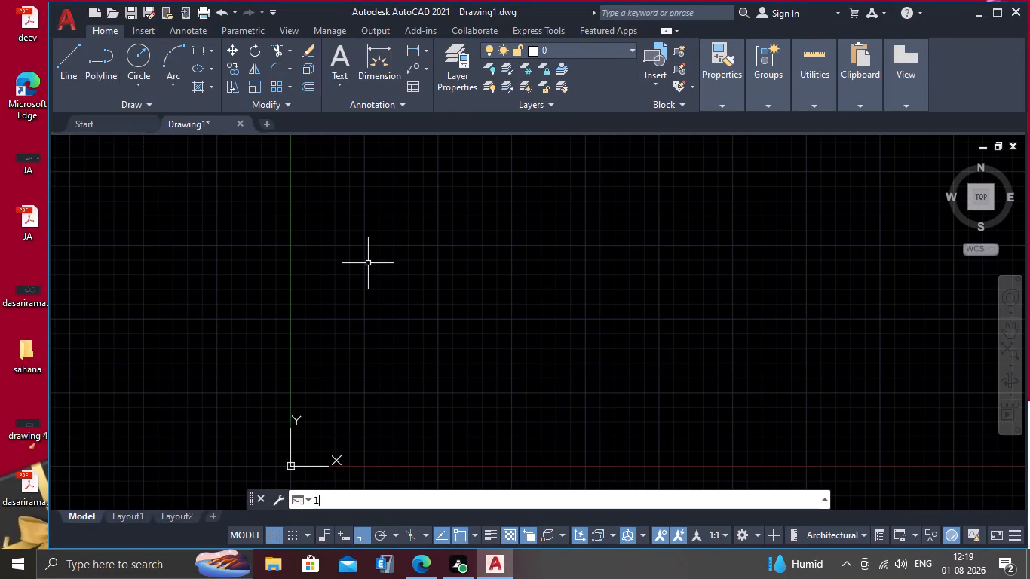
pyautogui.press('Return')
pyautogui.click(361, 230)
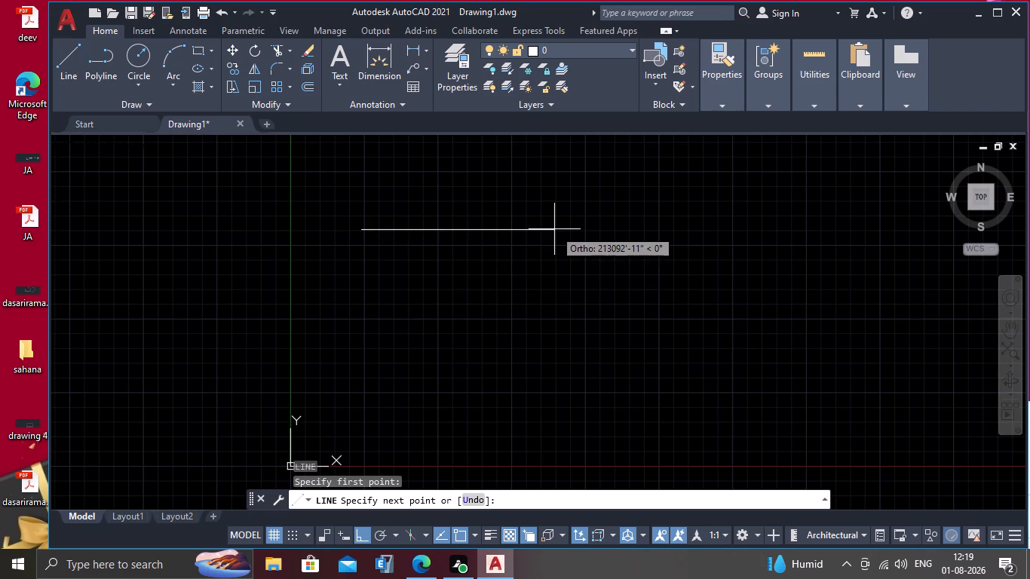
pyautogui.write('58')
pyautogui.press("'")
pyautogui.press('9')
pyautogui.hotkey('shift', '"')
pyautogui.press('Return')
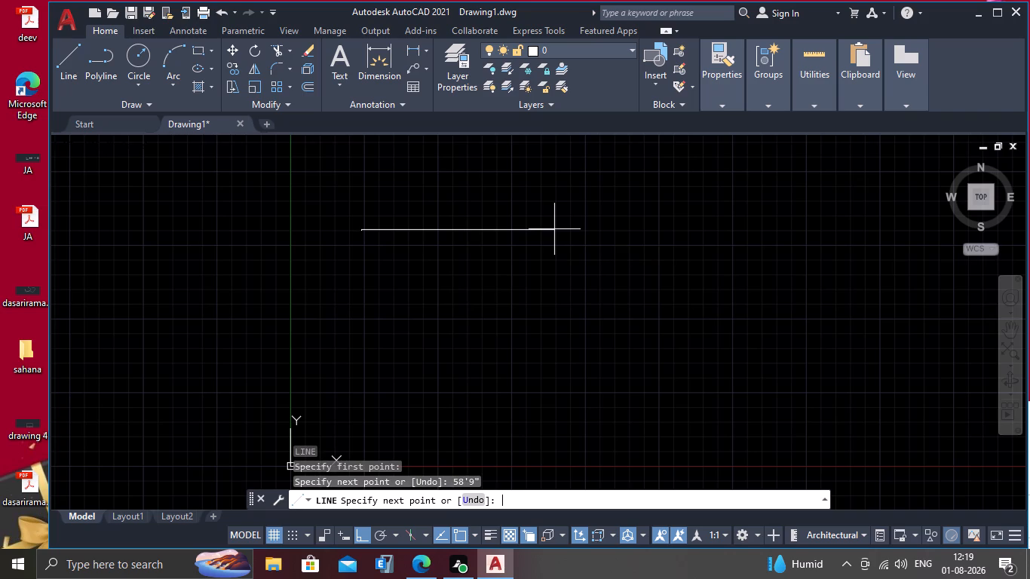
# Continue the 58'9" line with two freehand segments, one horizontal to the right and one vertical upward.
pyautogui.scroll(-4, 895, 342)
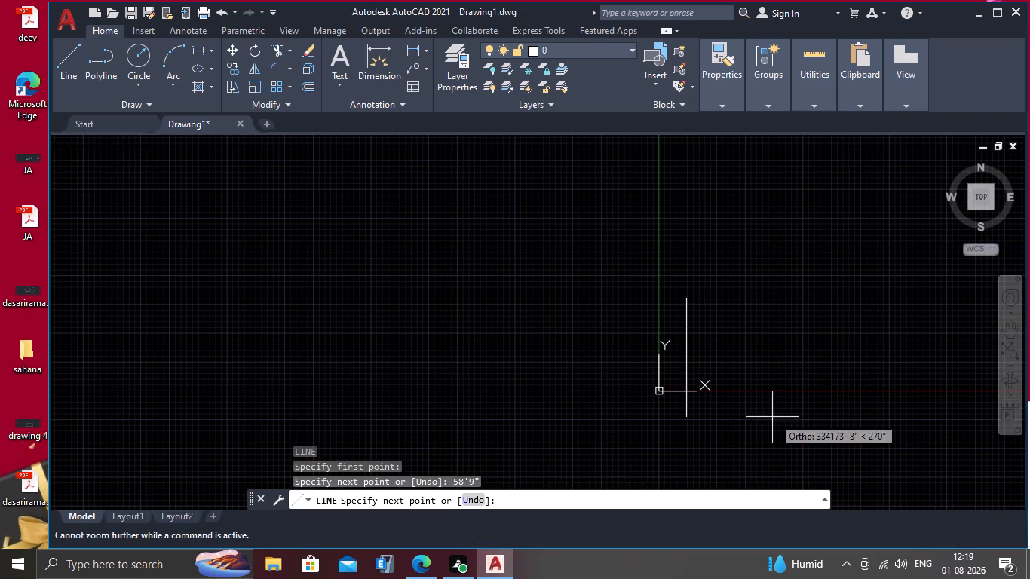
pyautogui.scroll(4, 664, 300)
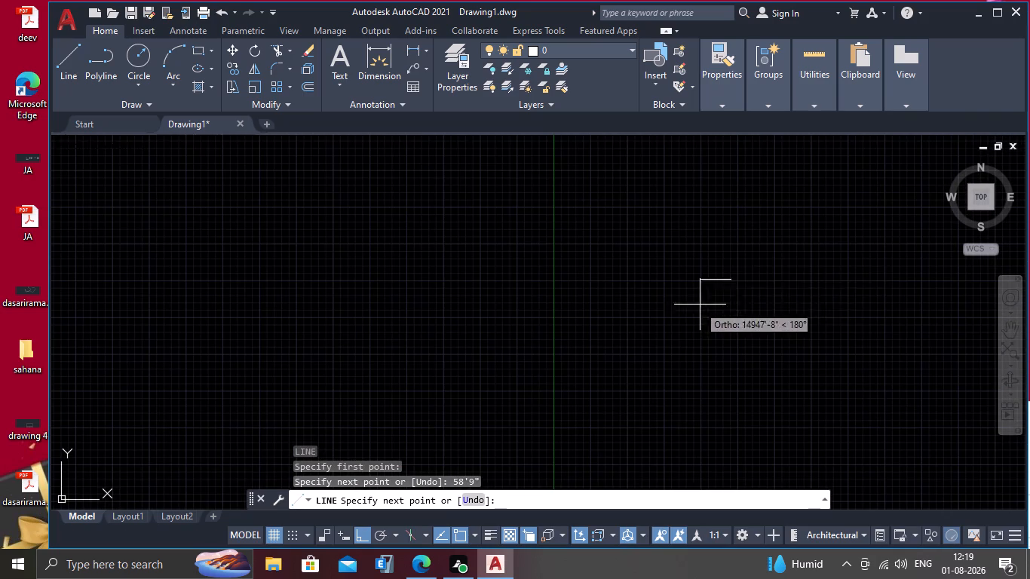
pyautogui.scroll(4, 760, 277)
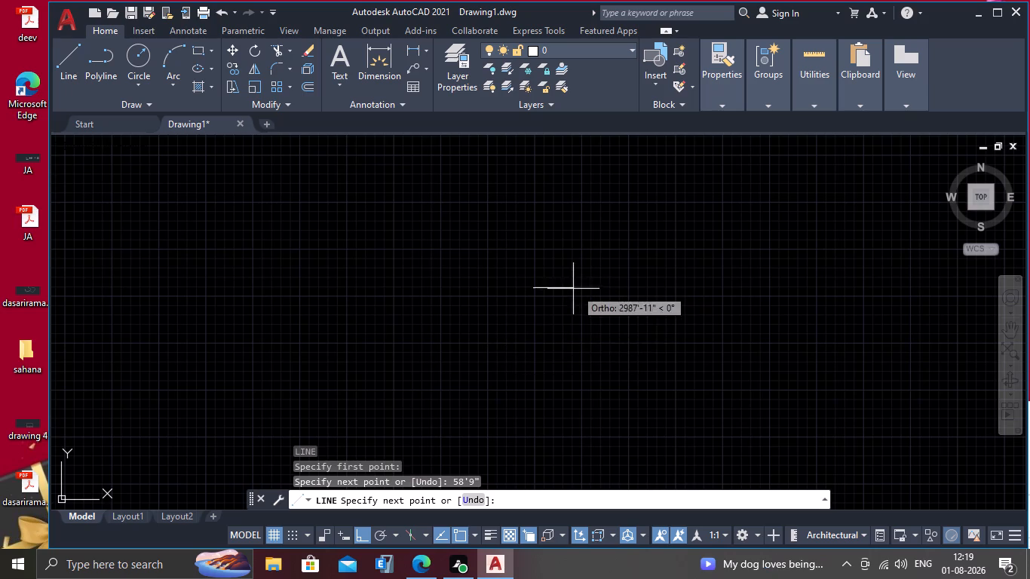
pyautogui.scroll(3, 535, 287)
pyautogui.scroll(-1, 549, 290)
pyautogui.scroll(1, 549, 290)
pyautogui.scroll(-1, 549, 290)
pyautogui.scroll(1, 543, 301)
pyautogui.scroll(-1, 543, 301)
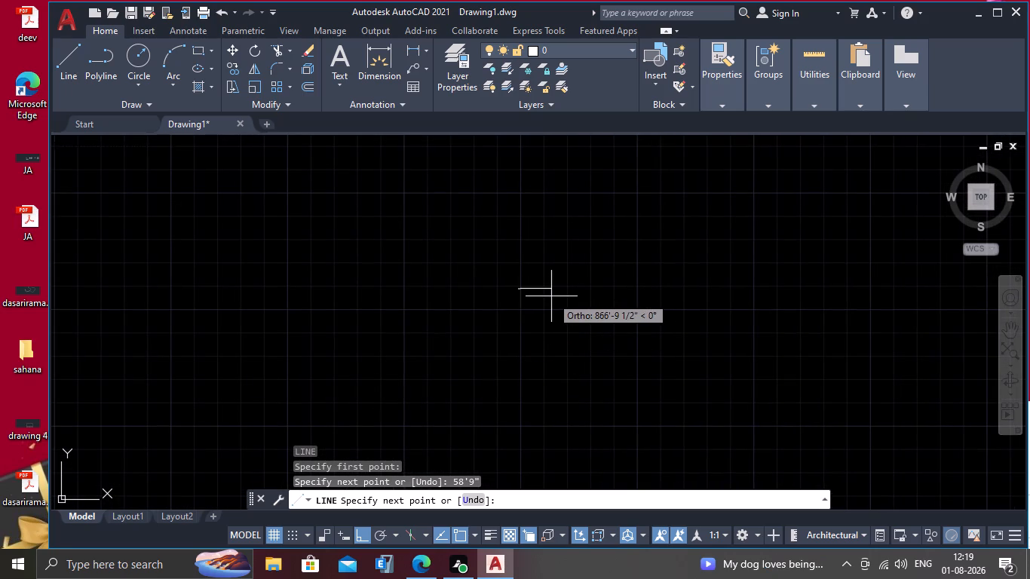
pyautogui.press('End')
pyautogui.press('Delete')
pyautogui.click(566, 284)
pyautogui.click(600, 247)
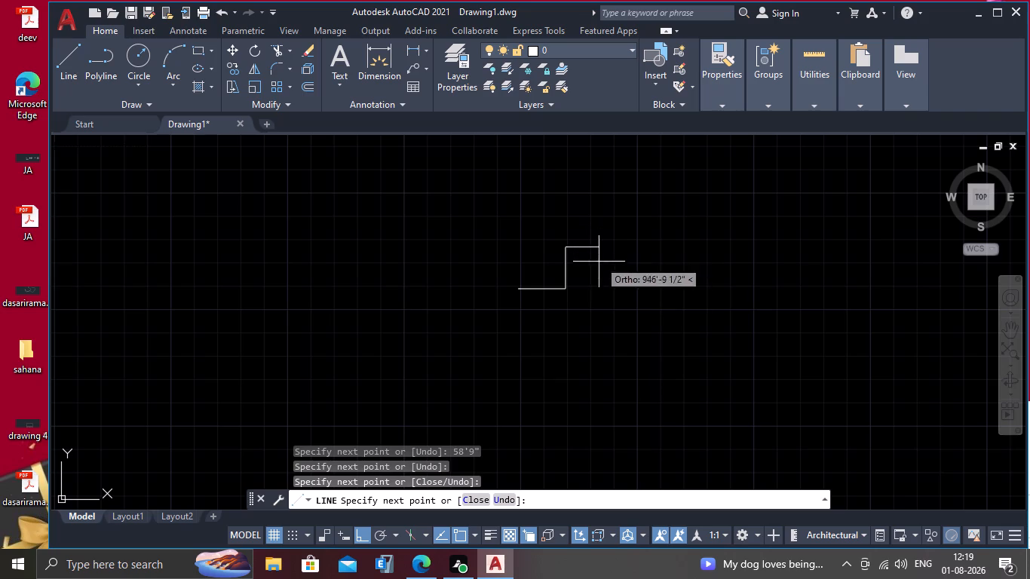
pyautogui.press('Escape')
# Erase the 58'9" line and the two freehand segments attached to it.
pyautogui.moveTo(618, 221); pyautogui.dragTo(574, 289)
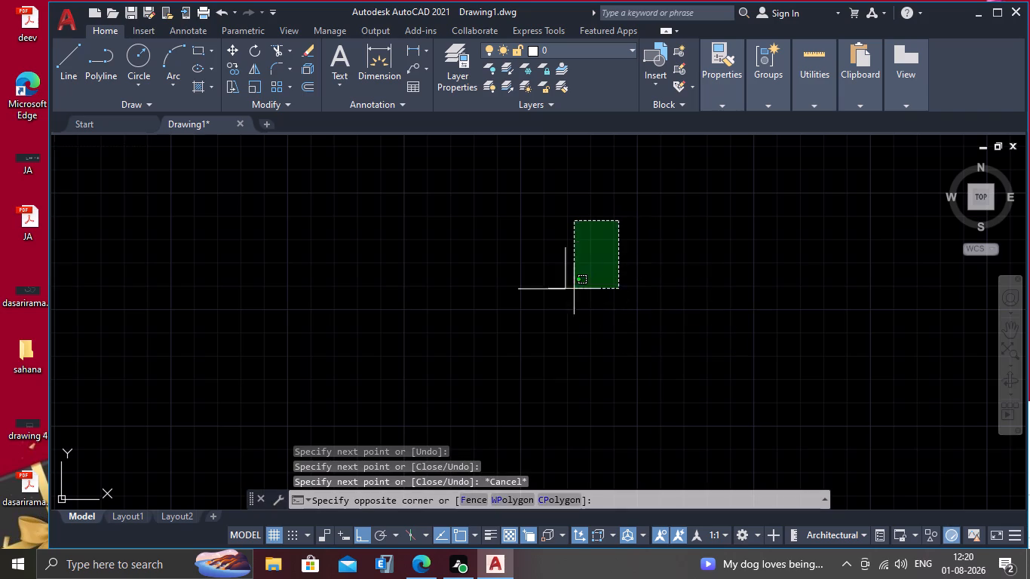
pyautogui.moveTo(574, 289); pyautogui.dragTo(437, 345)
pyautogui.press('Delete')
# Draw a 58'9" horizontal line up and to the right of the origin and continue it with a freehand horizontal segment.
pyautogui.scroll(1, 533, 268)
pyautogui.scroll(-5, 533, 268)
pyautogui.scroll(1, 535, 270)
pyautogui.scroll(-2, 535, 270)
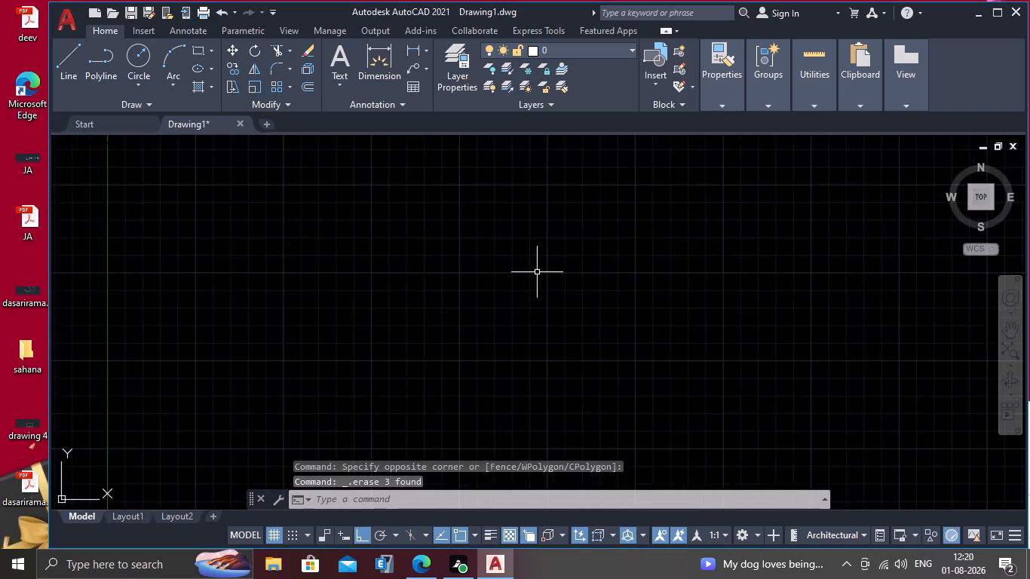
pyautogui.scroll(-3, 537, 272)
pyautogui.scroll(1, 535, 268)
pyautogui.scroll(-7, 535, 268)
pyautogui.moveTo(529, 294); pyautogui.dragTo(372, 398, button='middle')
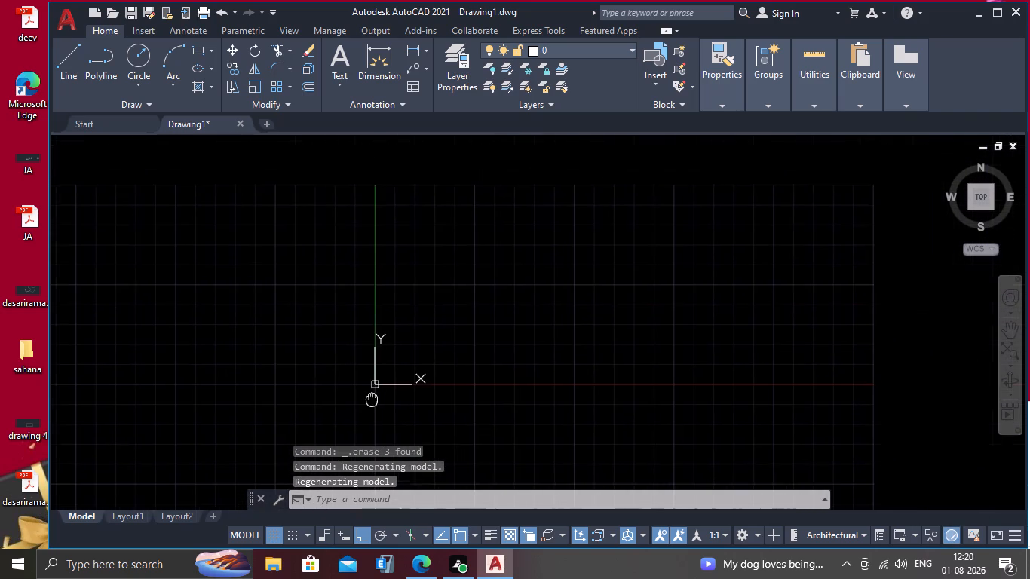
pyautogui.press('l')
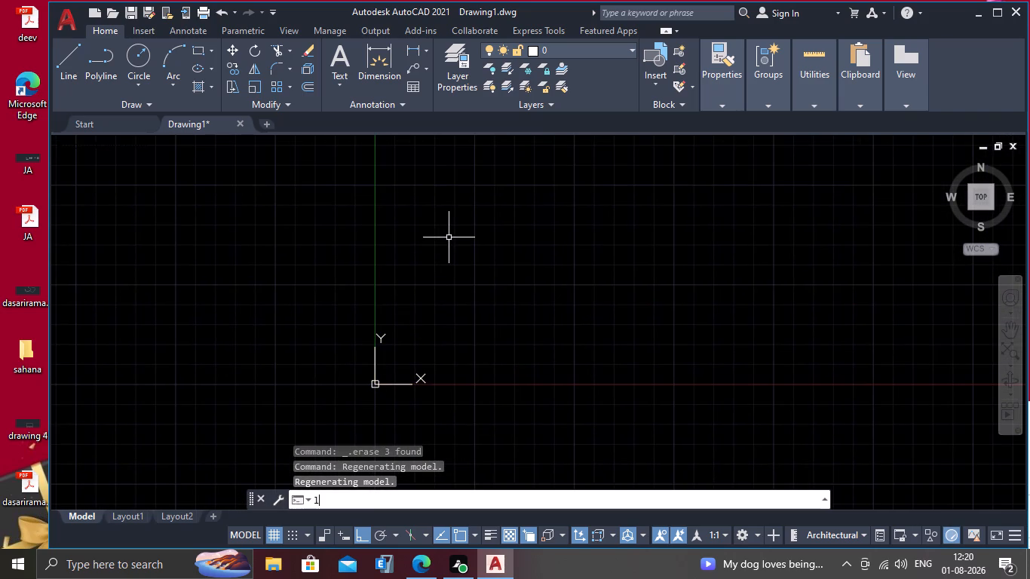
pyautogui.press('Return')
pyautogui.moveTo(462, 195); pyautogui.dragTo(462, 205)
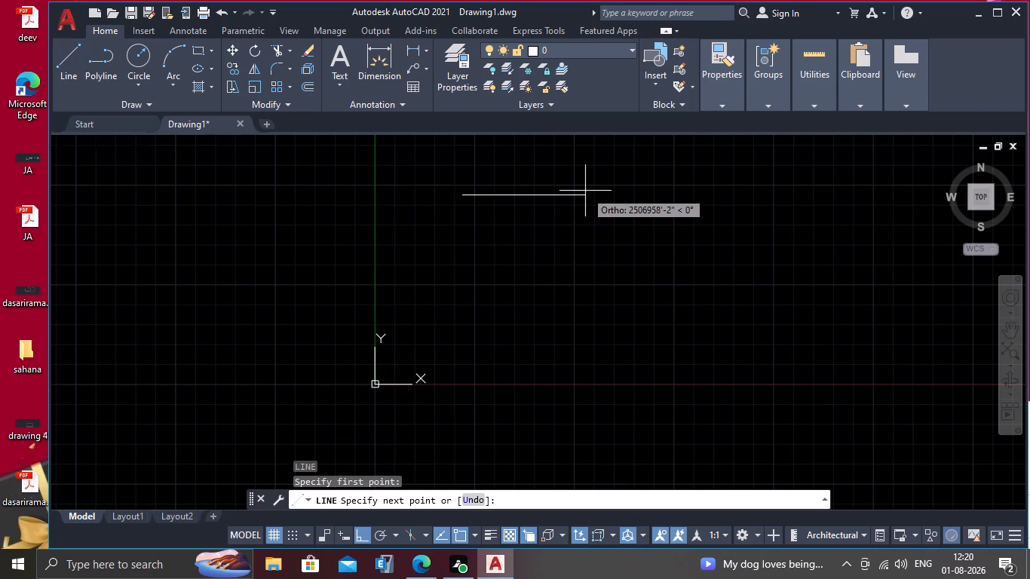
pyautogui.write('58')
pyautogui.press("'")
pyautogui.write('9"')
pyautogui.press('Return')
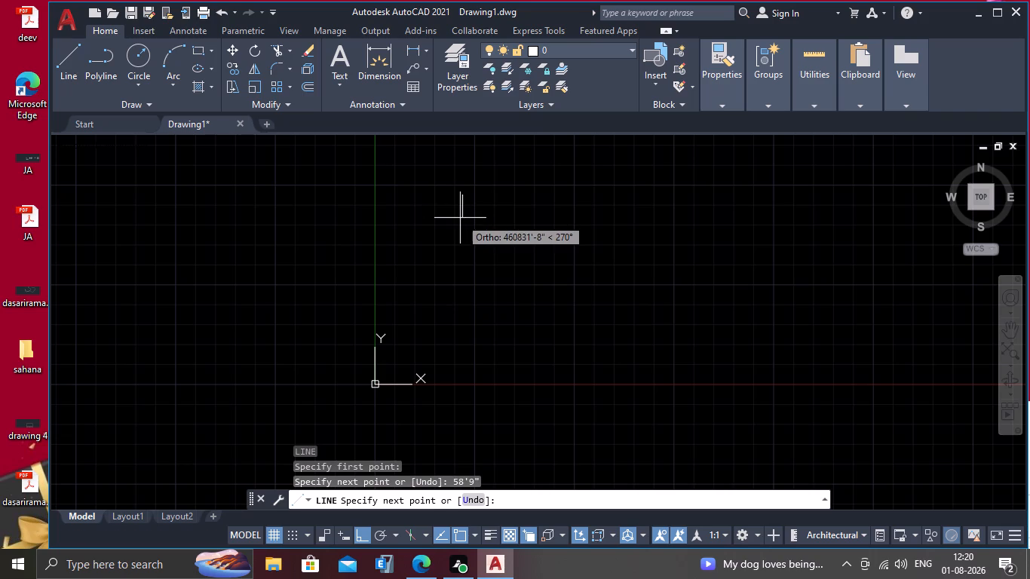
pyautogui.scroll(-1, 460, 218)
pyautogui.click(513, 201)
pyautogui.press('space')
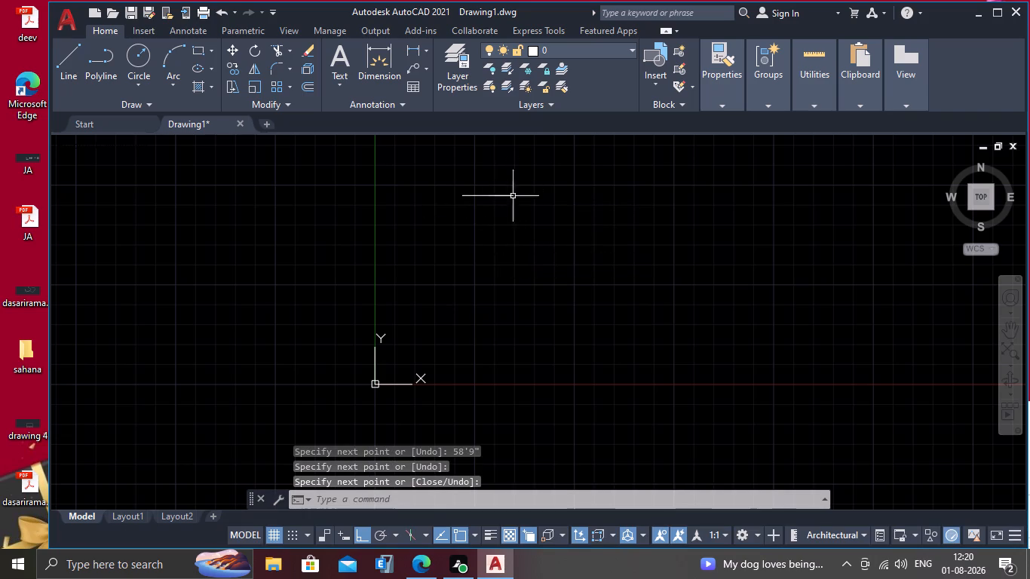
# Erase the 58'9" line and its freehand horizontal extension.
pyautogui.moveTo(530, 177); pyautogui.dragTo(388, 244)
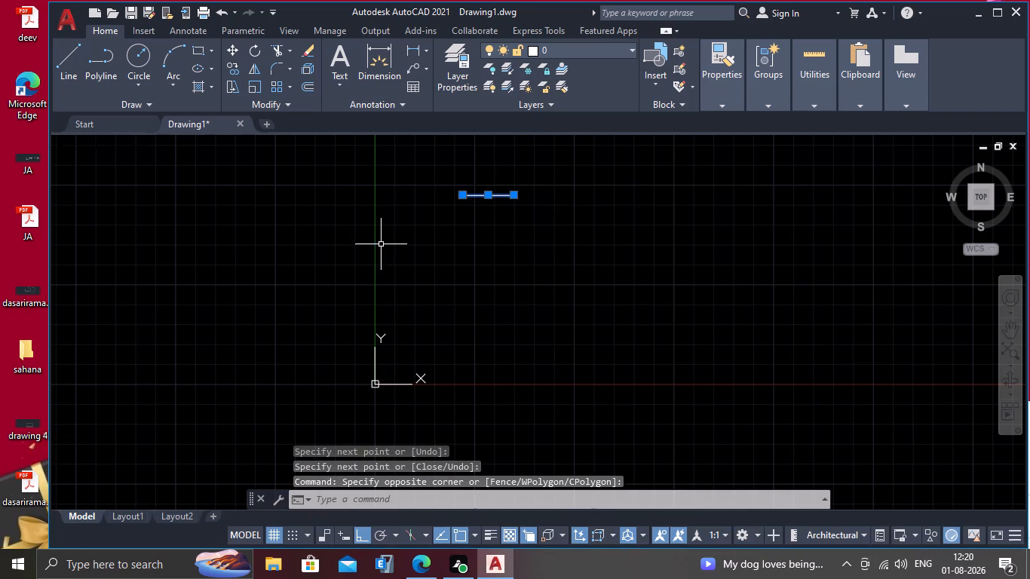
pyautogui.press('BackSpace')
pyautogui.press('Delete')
# Try to draw a 58'9" horizontal line with LINE from a point up and to the right of the origin.
pyautogui.scroll(-3, 323, 350)
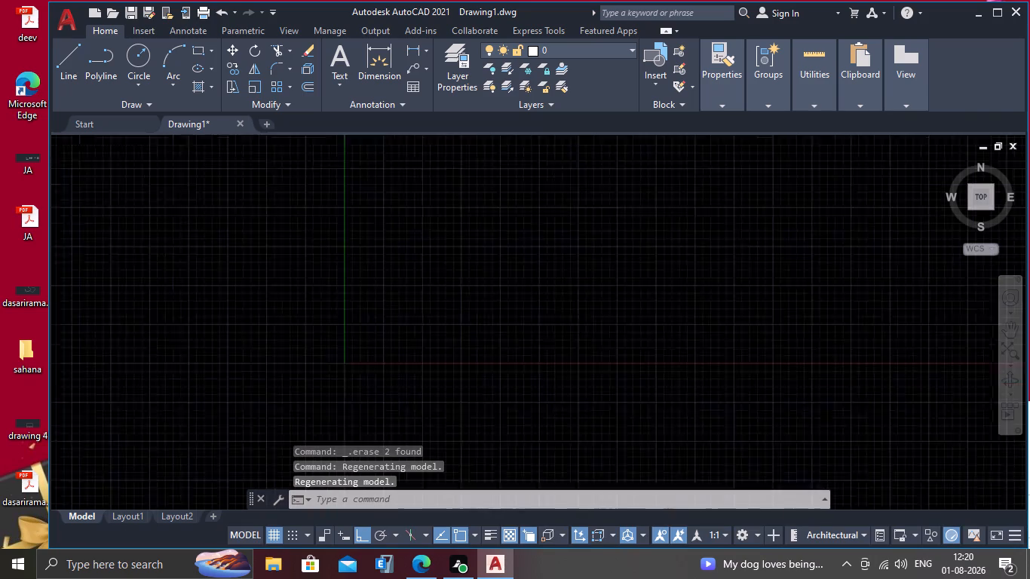
pyautogui.scroll(1, 345, 351)
pyautogui.scroll(-11, 345, 351)
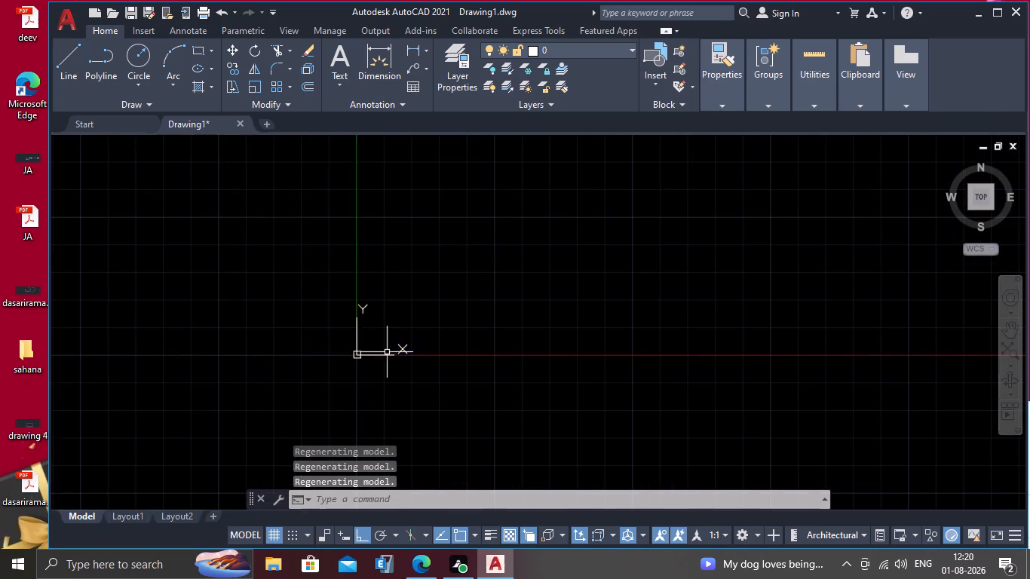
pyautogui.scroll(1, 388, 351)
pyautogui.scroll(-3, 388, 351)
pyautogui.scroll(1, 390, 355)
pyautogui.scroll(-4, 391, 355)
pyautogui.scroll(-6, 517, 309)
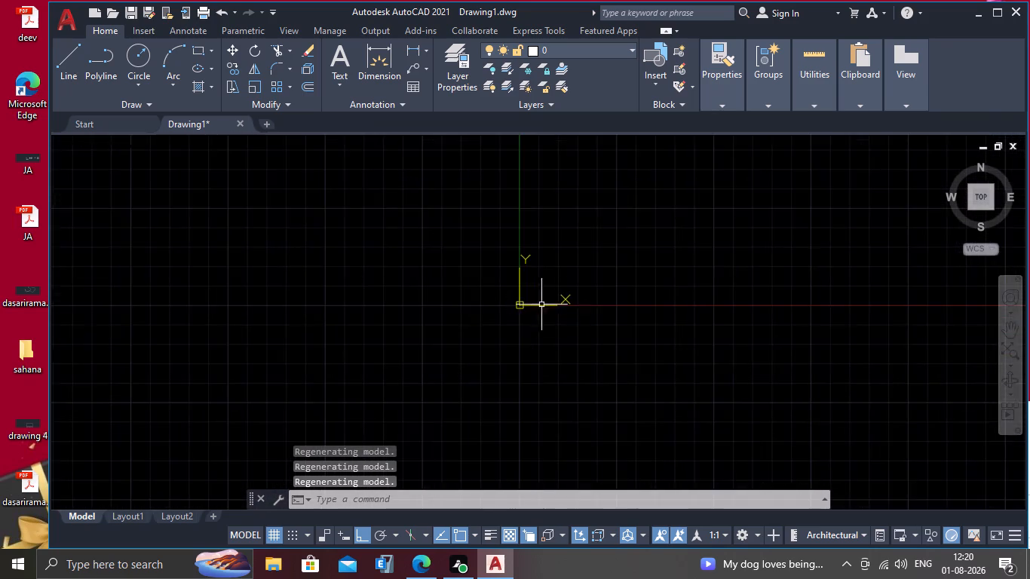
pyautogui.scroll(-3, 569, 301)
pyautogui.scroll(1, 574, 302)
pyautogui.scroll(-7, 574, 302)
pyautogui.scroll(-2, 670, 262)
pyautogui.moveTo(670, 262); pyautogui.dragTo(529, 333, button='middle')
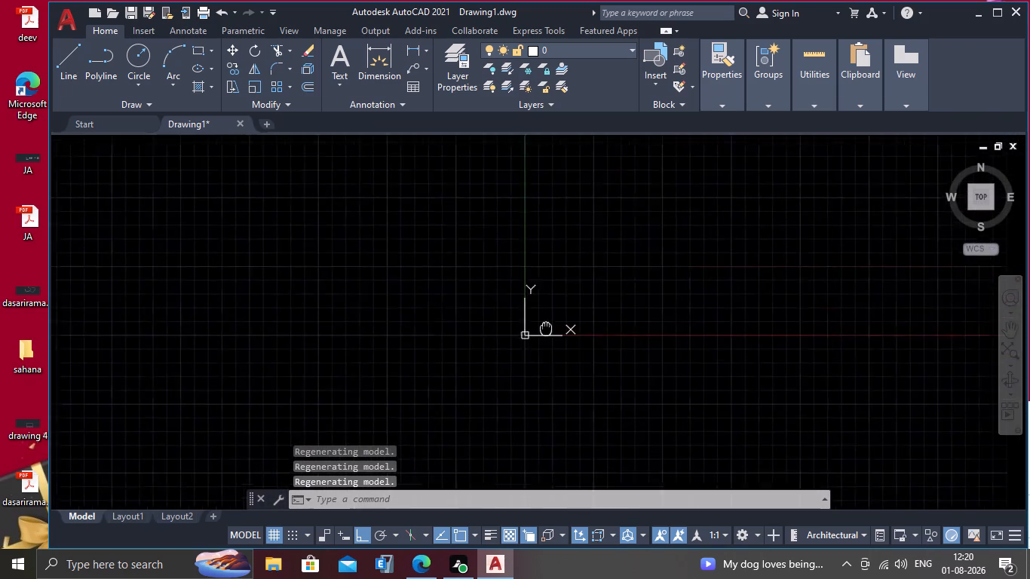
pyautogui.moveTo(529, 333); pyautogui.dragTo(324, 384, button='middle')
pyautogui.scroll(-4, 348, 348)
pyautogui.scroll(-1, 449, 309)
pyautogui.scroll(-6, 541, 272)
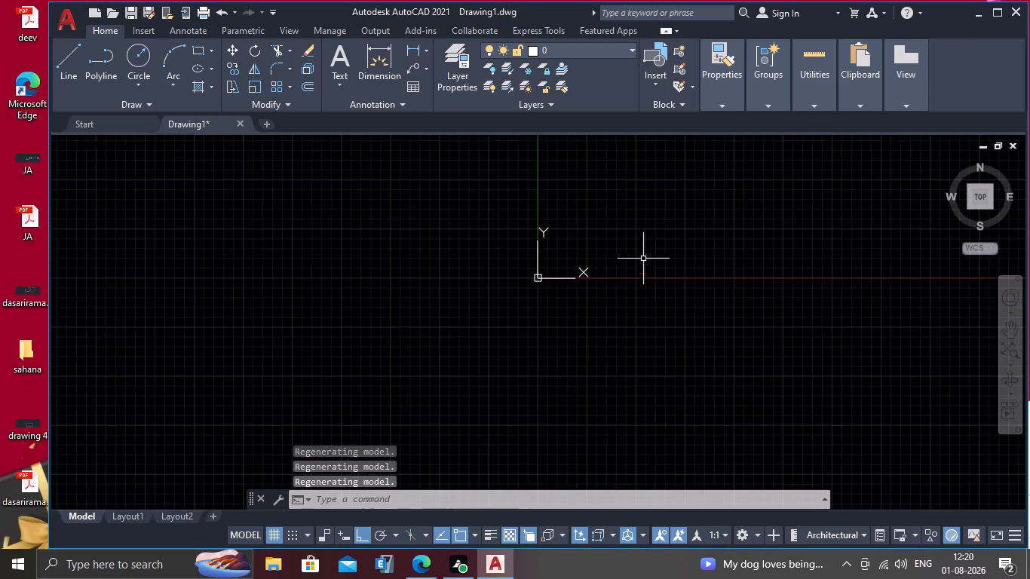
pyautogui.scroll(-1, 654, 253)
pyautogui.moveTo(654, 253); pyautogui.dragTo(382, 471, button='middle')
pyautogui.scroll(1, 493, 256)
pyautogui.scroll(-7, 492, 259)
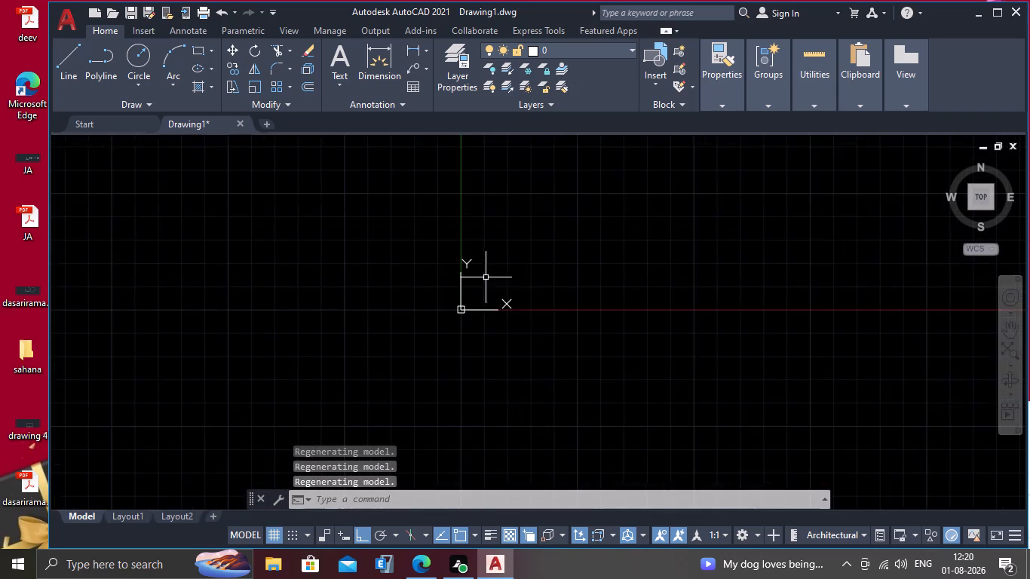
pyautogui.scroll(-16, 486, 277)
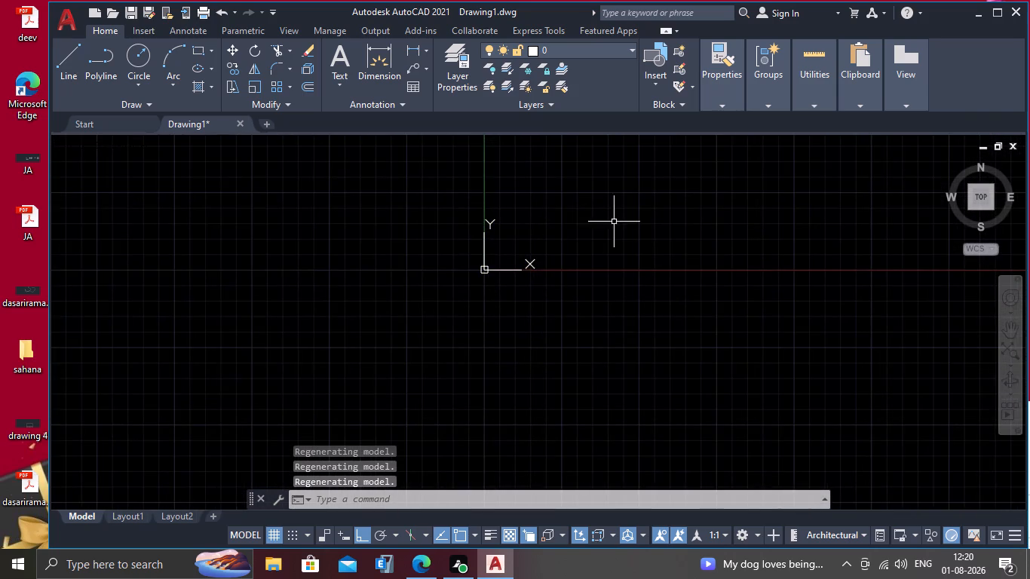
pyautogui.moveTo(615, 231); pyautogui.dragTo(433, 427, button='middle')
pyautogui.scroll(1, 486, 344)
pyautogui.scroll(-11, 486, 344)
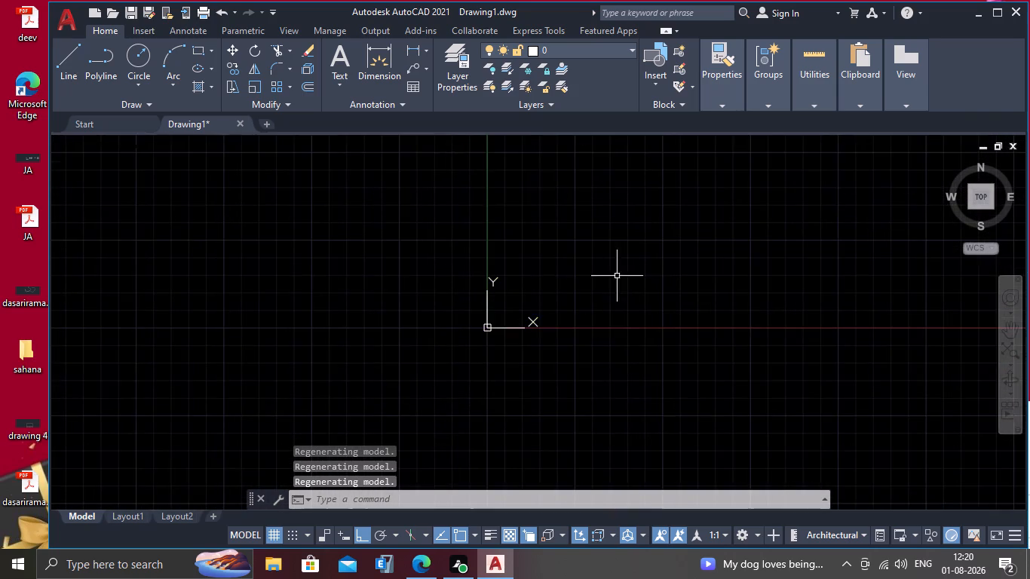
pyautogui.moveTo(635, 277); pyautogui.dragTo(402, 457, button='middle')
pyautogui.press('l')
pyautogui.press('Return')
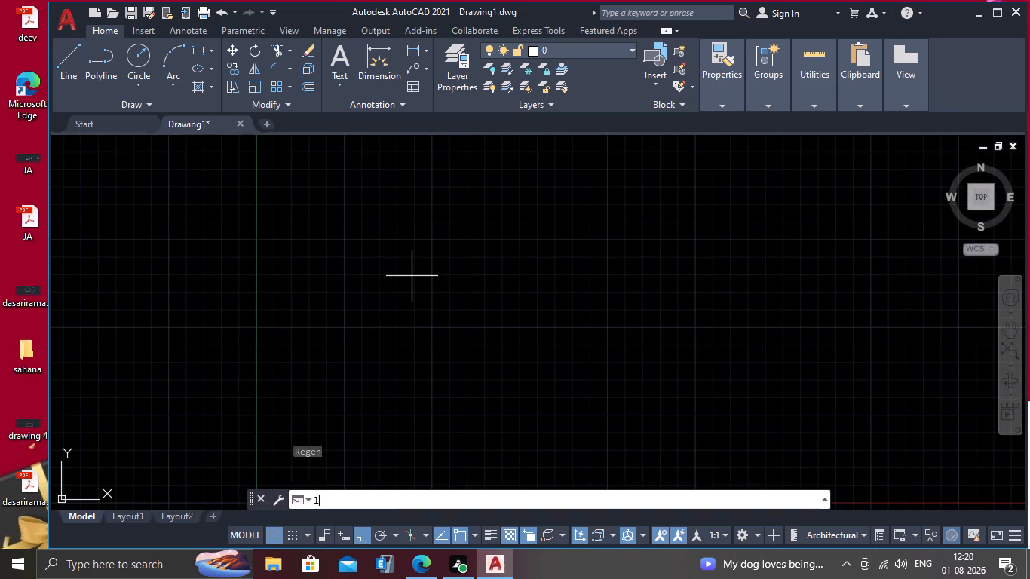
pyautogui.click(355, 225)
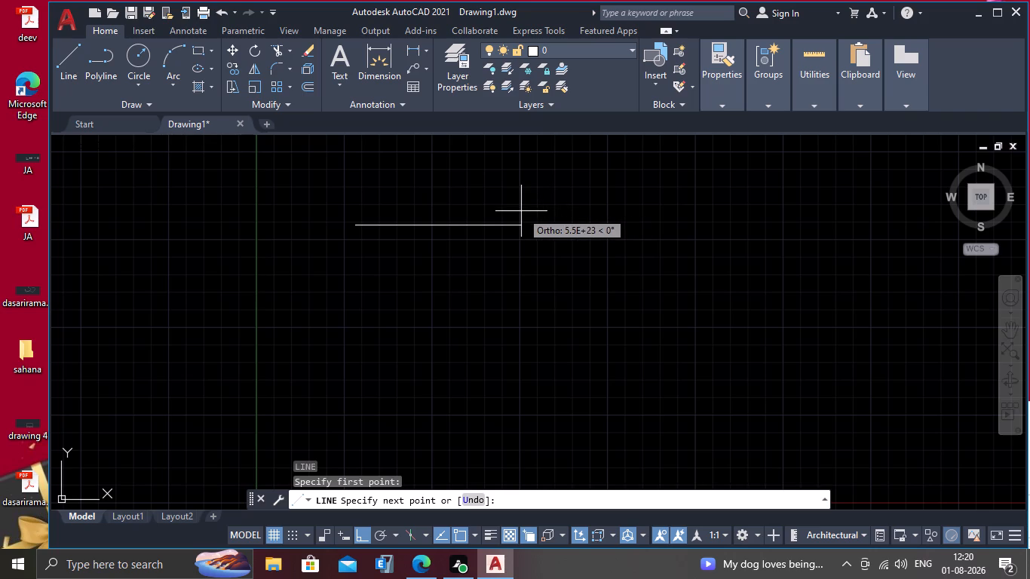
pyautogui.write('58\'9"')
pyautogui.press('Return')
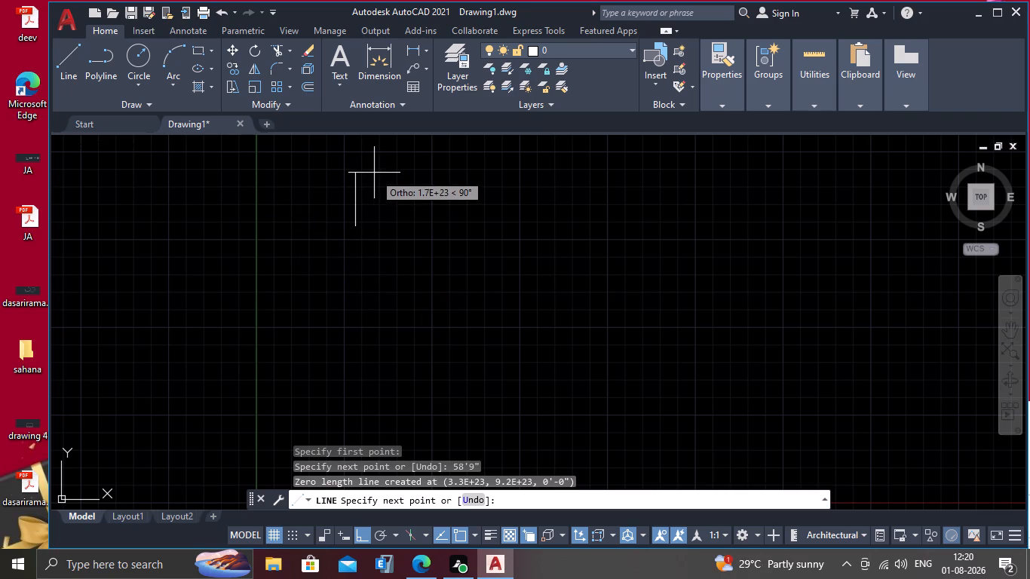
pyautogui.press('Escape')
# Examine the area around the last line's start point at closer range to locate the line.
pyautogui.scroll(4, 364, 216)
pyautogui.scroll(2, 276, 304)
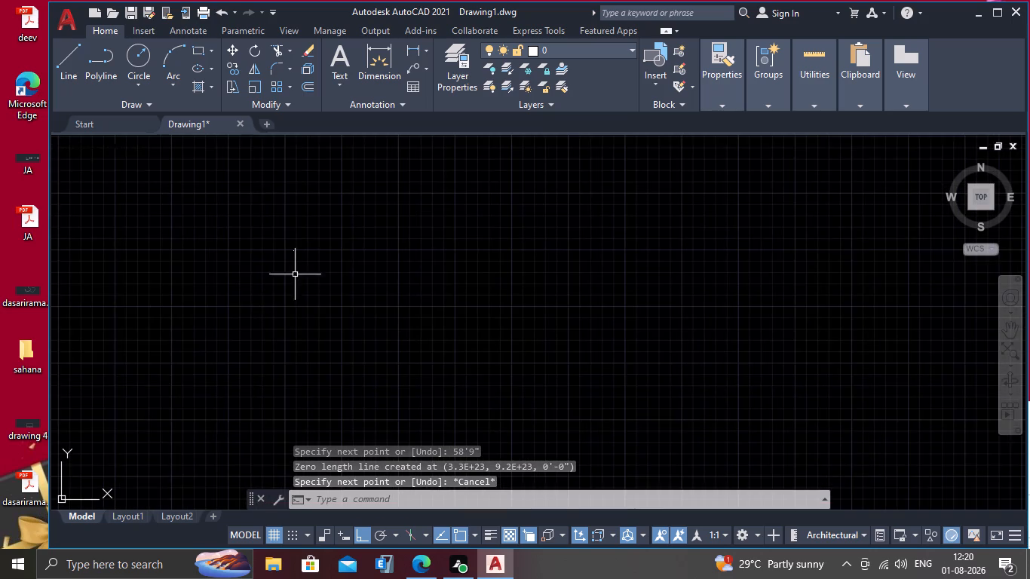
pyautogui.scroll(3, 295, 268)
pyautogui.scroll(6, 287, 192)
pyautogui.scroll(3, 201, 271)
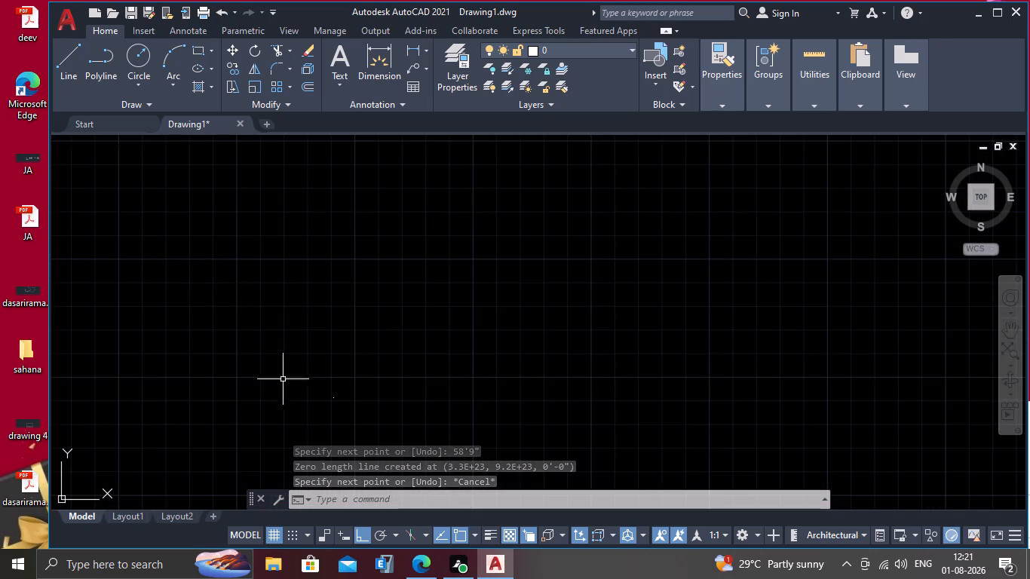
pyautogui.scroll(3, 305, 391)
pyautogui.scroll(2, 418, 449)
pyautogui.scroll(-2, 393, 414)
pyautogui.scroll(5, 369, 398)
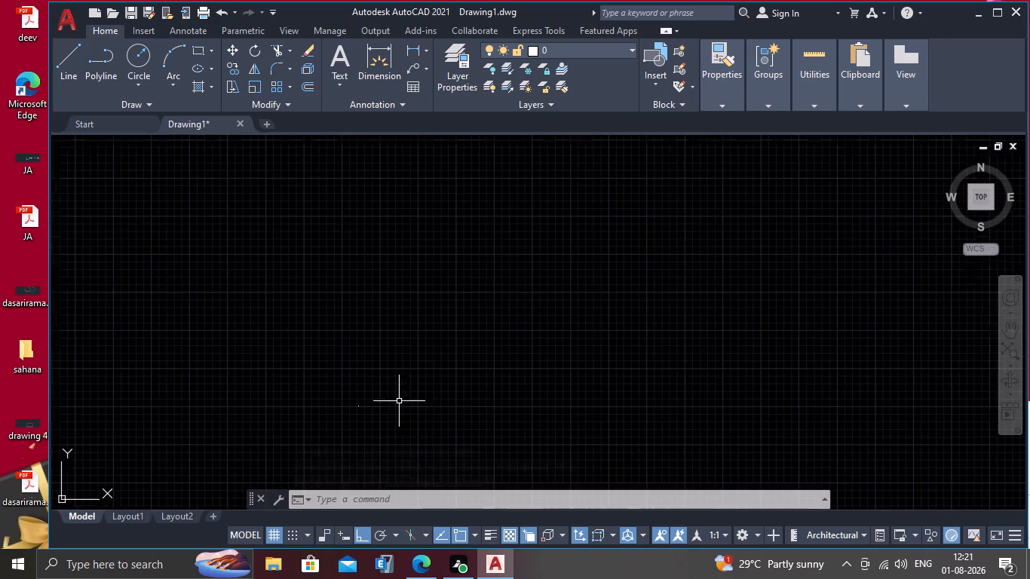
pyautogui.scroll(3, 381, 411)
pyautogui.scroll(-7, 347, 409)
pyautogui.scroll(-3, 440, 314)
pyautogui.scroll(1, 438, 305)
pyautogui.scroll(-1, 438, 305)
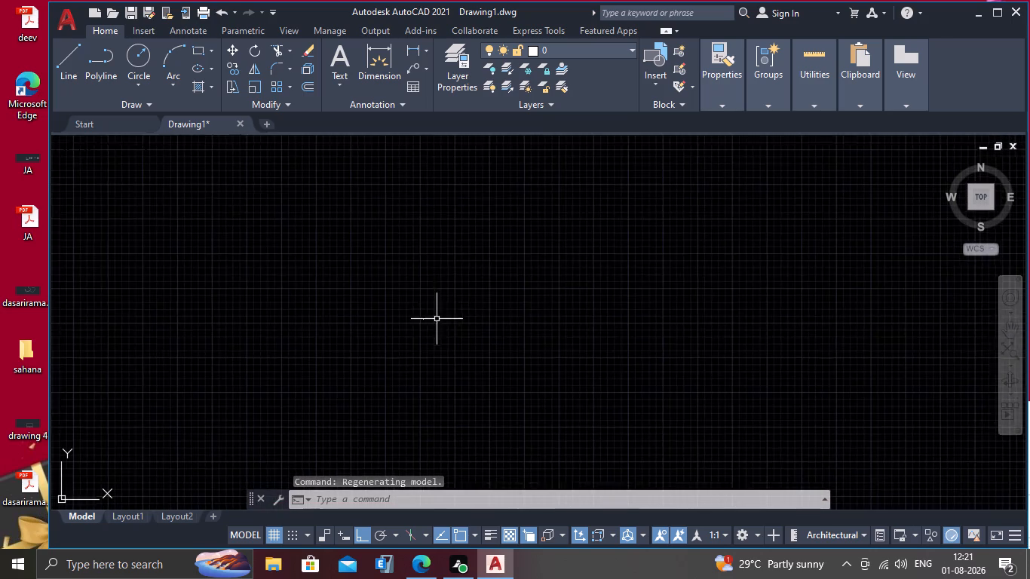
# Regenerate the drawing and examine the area around the origin at wider zoom levels to locate the drawn line.
pyautogui.scroll(-11, 437, 319)
pyautogui.press('r')
pyautogui.press('e')
pyautogui.press('Return')
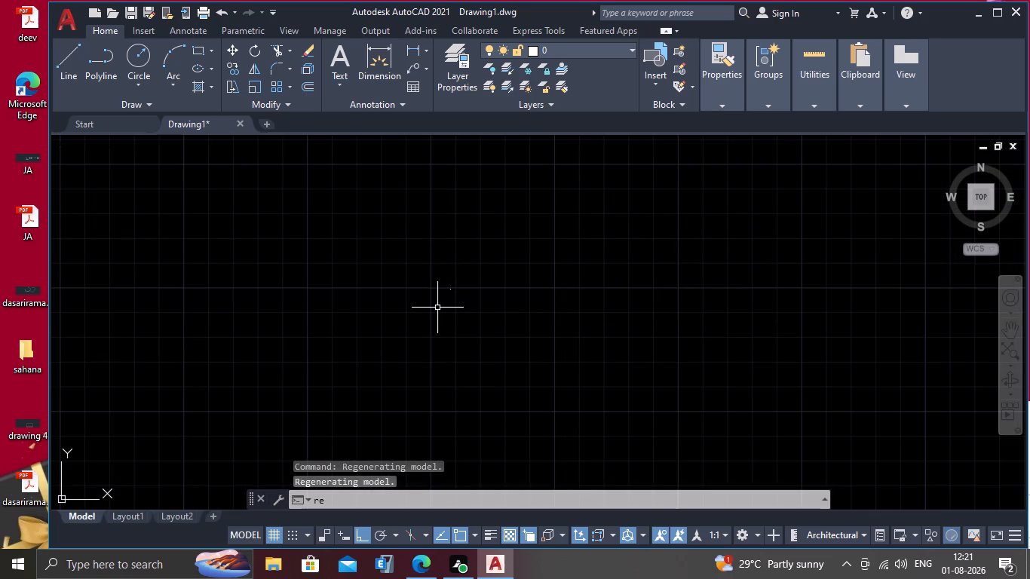
pyautogui.scroll(-2, 440, 296)
pyautogui.scroll(1, 440, 296)
pyautogui.scroll(-5, 440, 287)
pyautogui.scroll(1, 451, 302)
pyautogui.scroll(-5, 451, 303)
pyautogui.scroll(1, 451, 304)
pyautogui.scroll(-5, 451, 301)
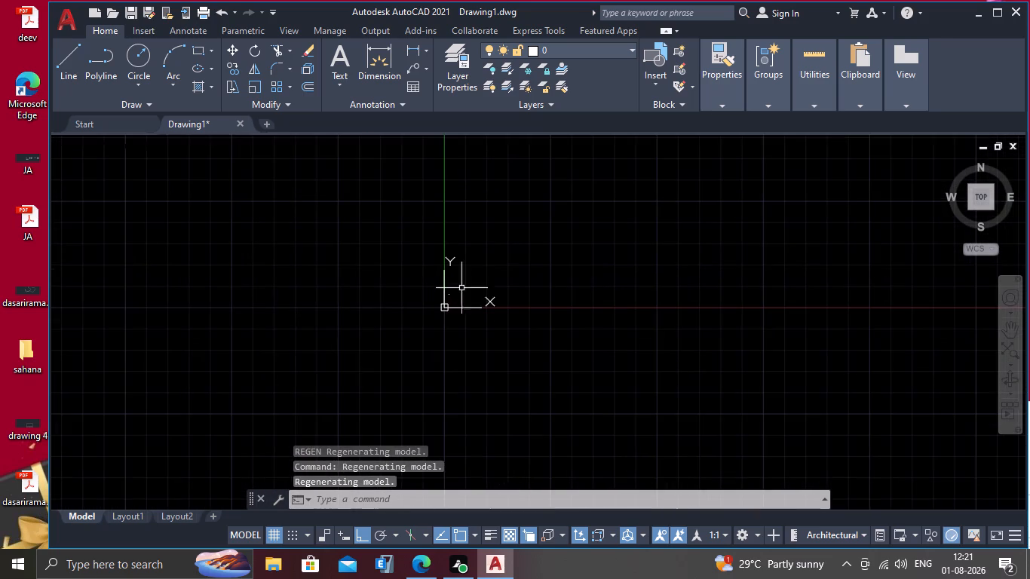
pyautogui.scroll(-6, 492, 276)
pyautogui.scroll(1, 513, 290)
pyautogui.moveTo(599, 217); pyautogui.dragTo(448, 336, button='middle')
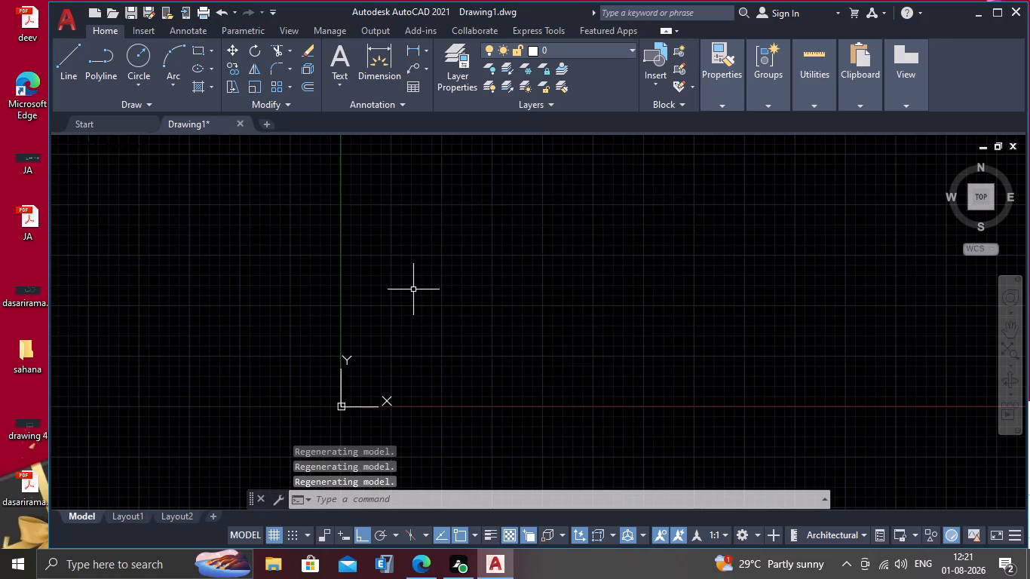
# Draw a freehand horizontal line about 7.17E+25 long, up and to the right of the origin.
pyautogui.press('l')
pyautogui.press('Return')
pyautogui.click(408, 266)
pyautogui.click(507, 256)
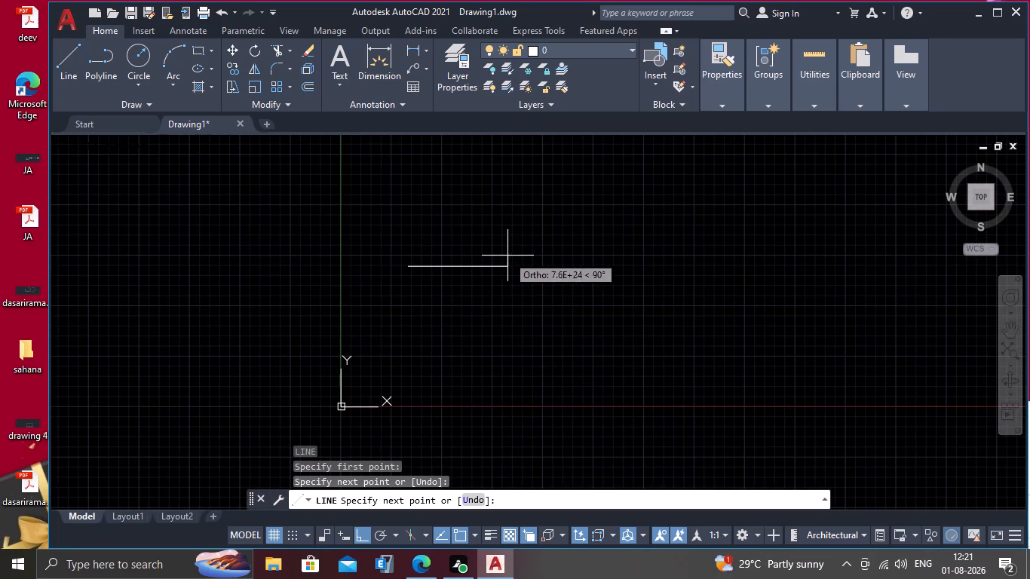
pyautogui.press('Escape')
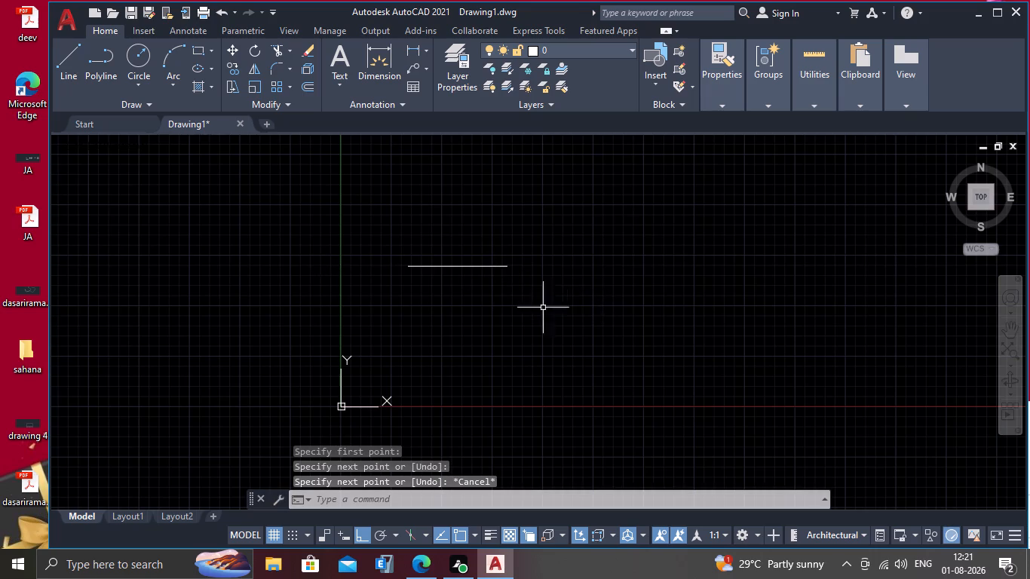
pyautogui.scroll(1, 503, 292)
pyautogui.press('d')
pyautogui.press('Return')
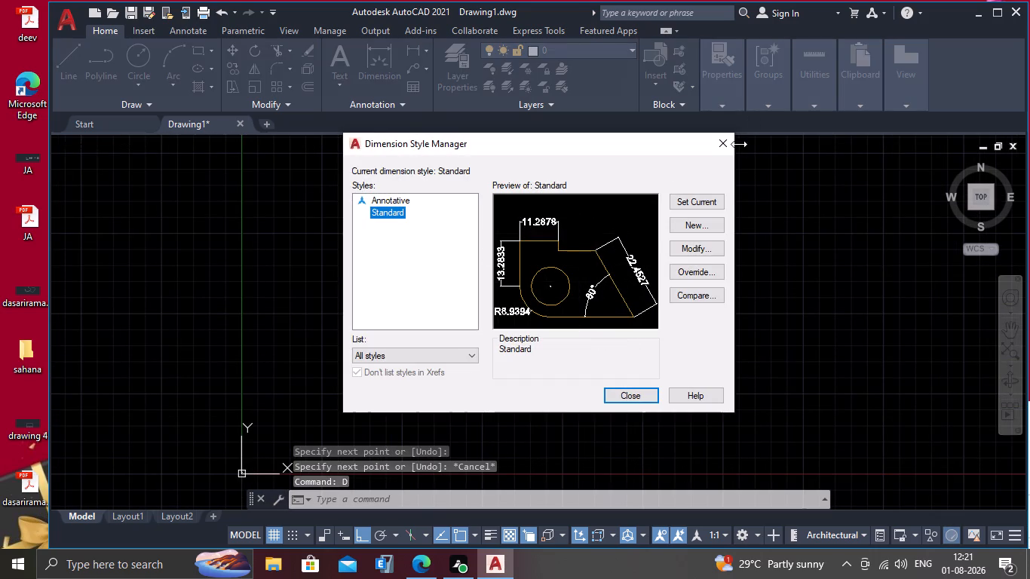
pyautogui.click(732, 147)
# Add an aligned dimension between the horizontal line's endpoints, placing the dimension line just below it.
pyautogui.press('d')
pyautogui.press('a')
pyautogui.press('l')
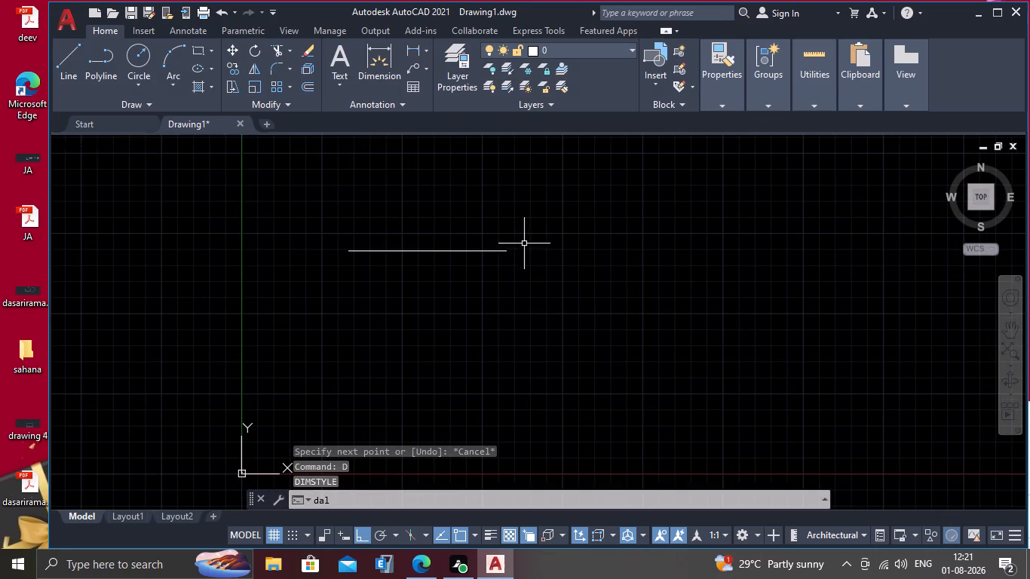
pyautogui.press('Return')
pyautogui.click(350, 247)
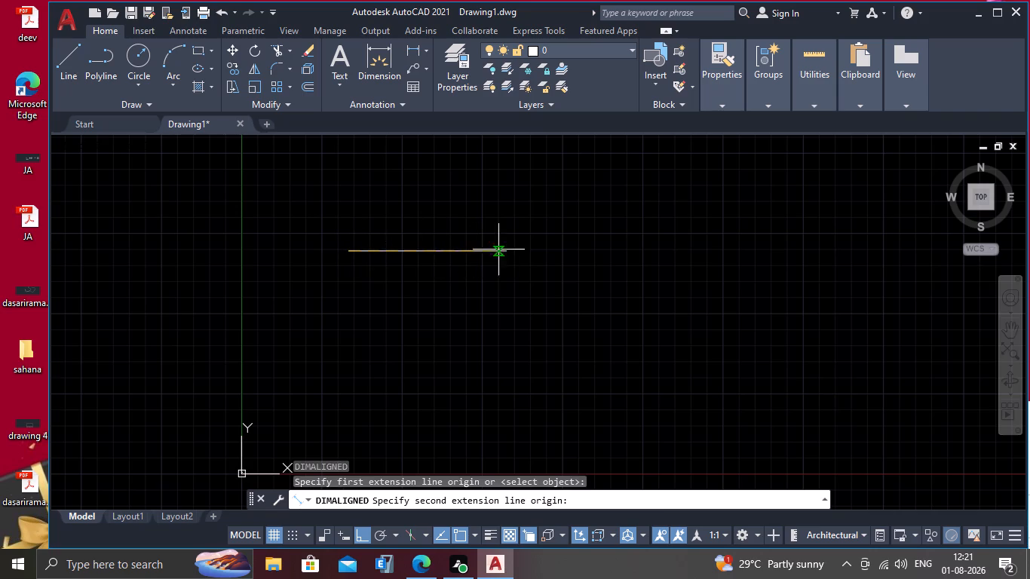
pyautogui.click(507, 249)
pyautogui.click(511, 277)
# Set the Standard dimension style's text height to 2' and make that style current.
pyautogui.scroll(2, 423, 297)
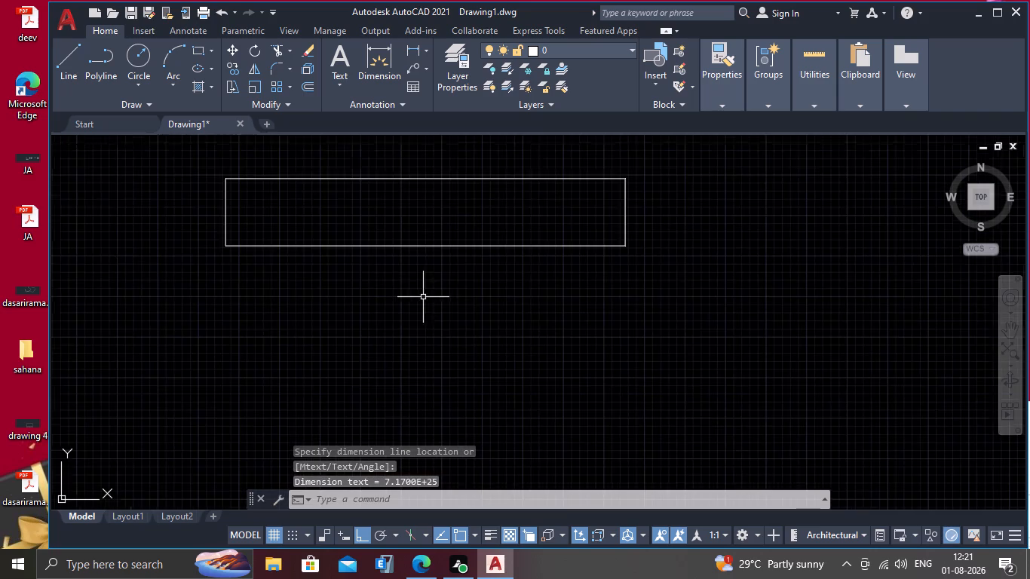
pyautogui.scroll(2, 421, 259)
pyautogui.scroll(-4, 421, 259)
pyautogui.press('d')
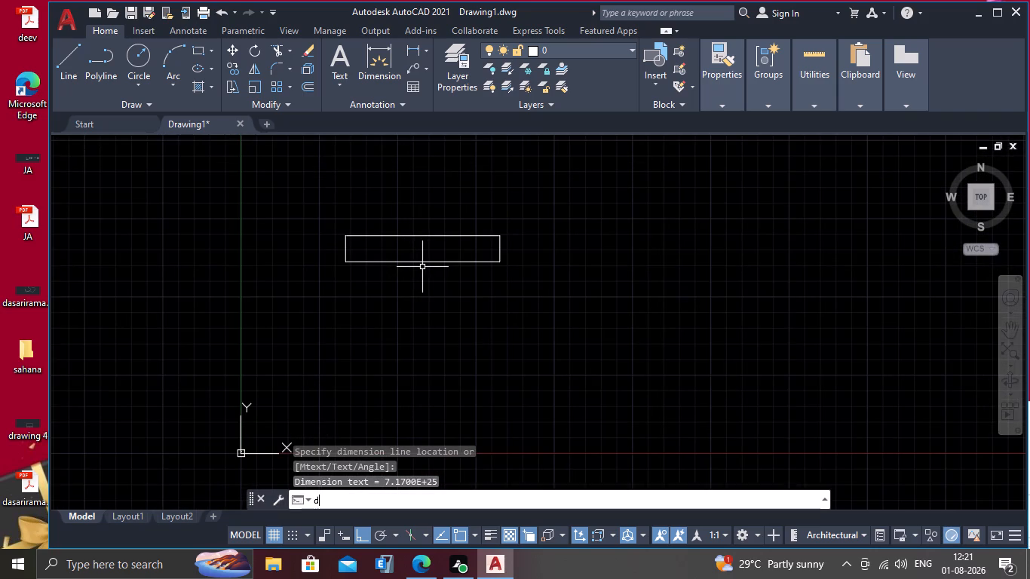
pyautogui.press('Return')
pyautogui.click(719, 243)
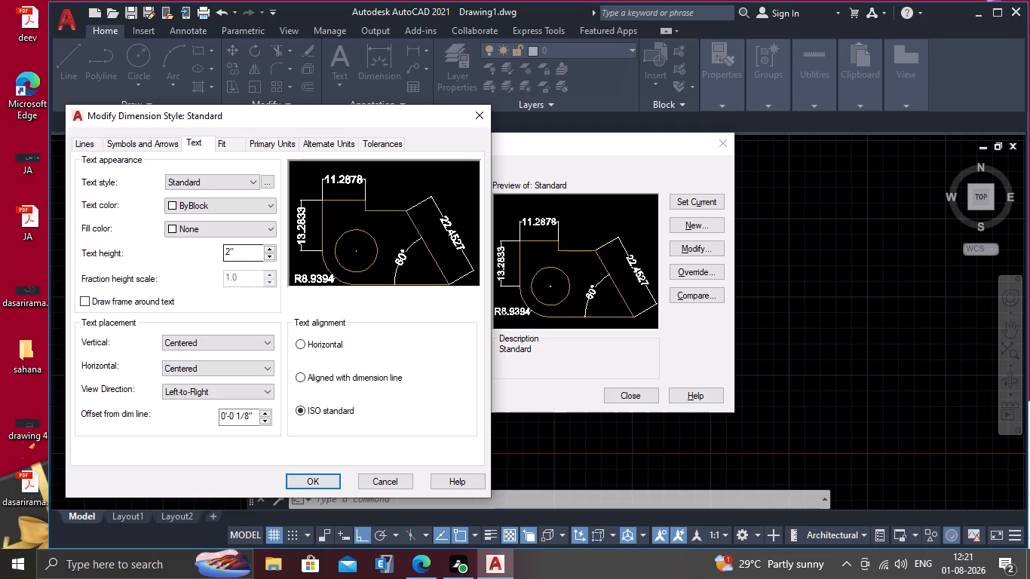
pyautogui.moveTo(244, 253); pyautogui.dragTo(198, 260)
pyautogui.press('2')
pyautogui.press("'")
pyautogui.press('Return')
pyautogui.click(314, 487)
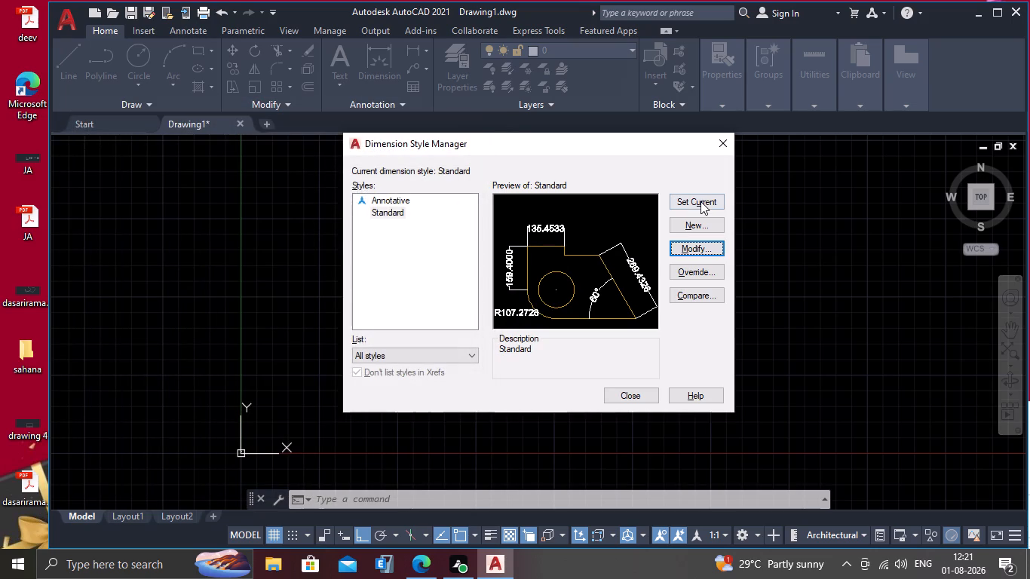
pyautogui.click(700, 201)
pyautogui.click(639, 398)
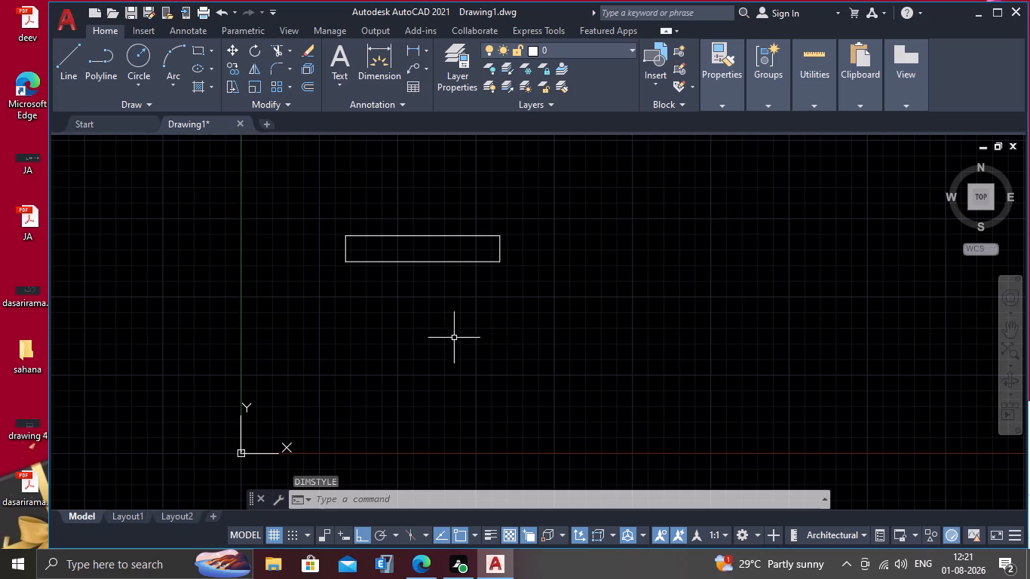
# Examine the dimensioned line at several zoom levels to check how its dimension displays.
pyautogui.scroll(2, 434, 255)
pyautogui.scroll(-2, 393, 182)
pyautogui.scroll(1, 393, 182)
pyautogui.scroll(-3, 393, 182)
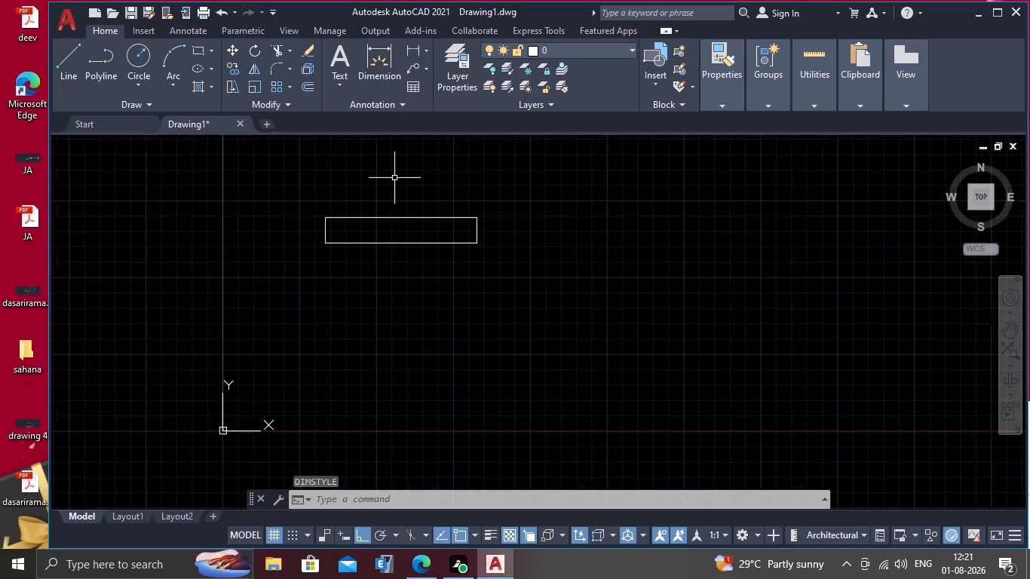
pyautogui.scroll(-2, 394, 178)
pyautogui.moveTo(412, 159); pyautogui.dragTo(397, 200, button='middle')
pyautogui.scroll(3, 403, 237)
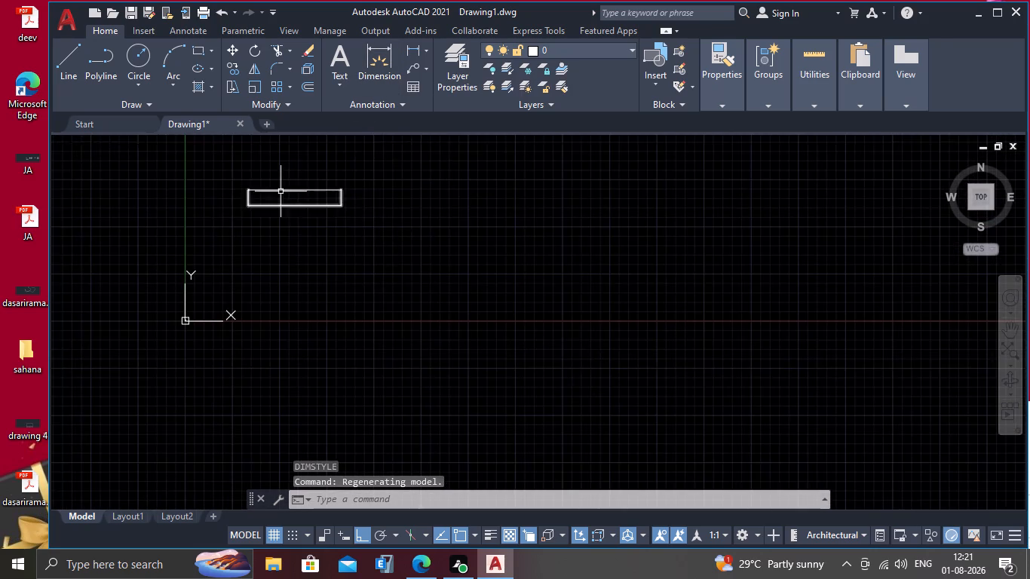
pyautogui.scroll(5, 265, 185)
pyautogui.scroll(-5, 277, 200)
pyautogui.moveTo(283, 190); pyautogui.dragTo(278, 247, button='middle')
# Regenerate the drawing and examine the area around the origin at much wider zoom levels to check the view scale.
pyautogui.press('r')
pyautogui.press('e')
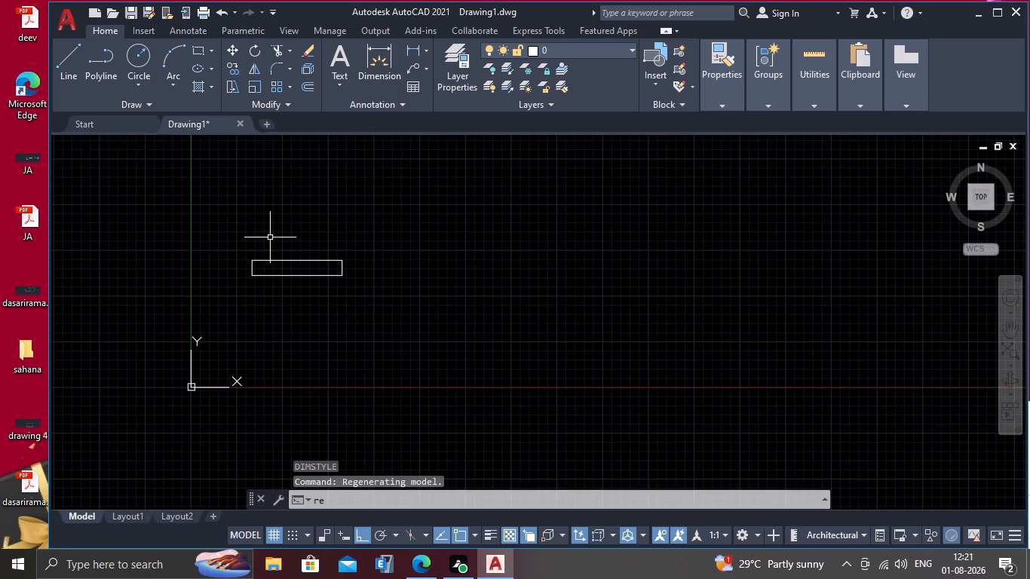
pyautogui.press('Return')
pyautogui.scroll(-9, 270, 237)
pyautogui.scroll(1, 279, 240)
pyautogui.scroll(-12, 279, 240)
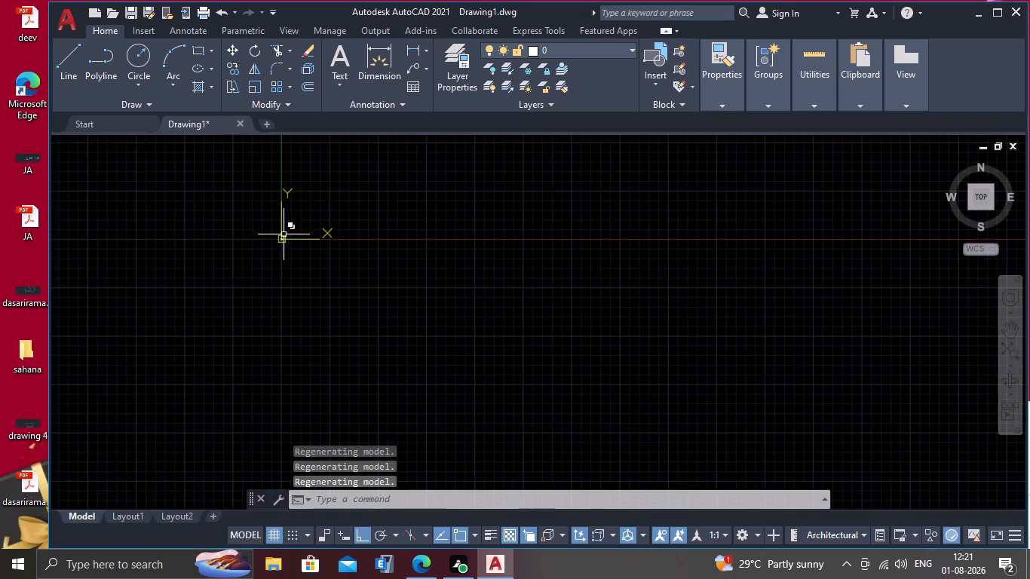
pyautogui.scroll(-12, 288, 231)
pyautogui.scroll(-1, 341, 201)
pyautogui.scroll(1, 341, 202)
pyautogui.scroll(-6, 341, 202)
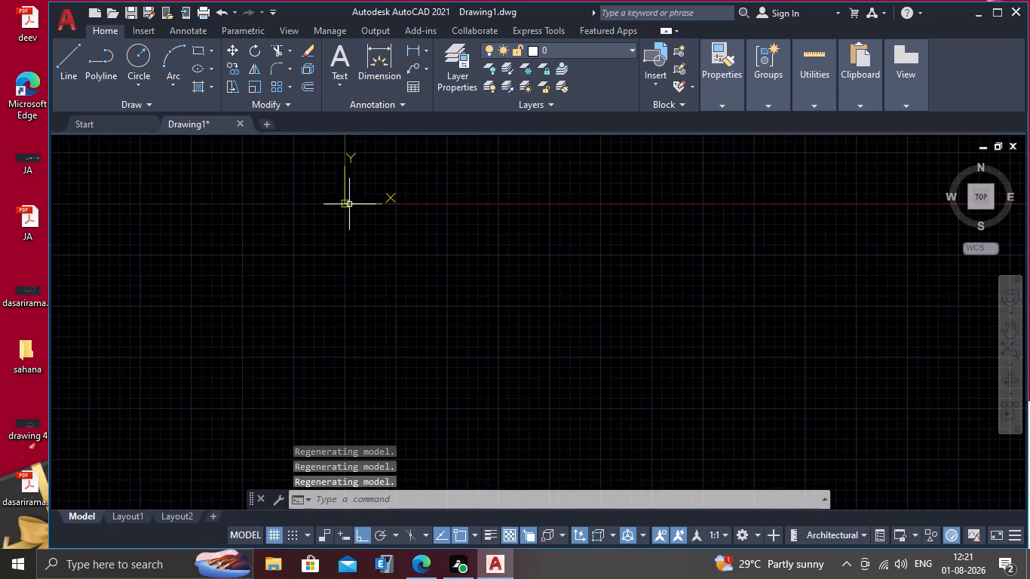
pyautogui.moveTo(376, 182); pyautogui.dragTo(206, 341, button='middle')
pyautogui.scroll(-3, 250, 311)
pyautogui.scroll(1, 254, 309)
pyautogui.scroll(-7, 286, 294)
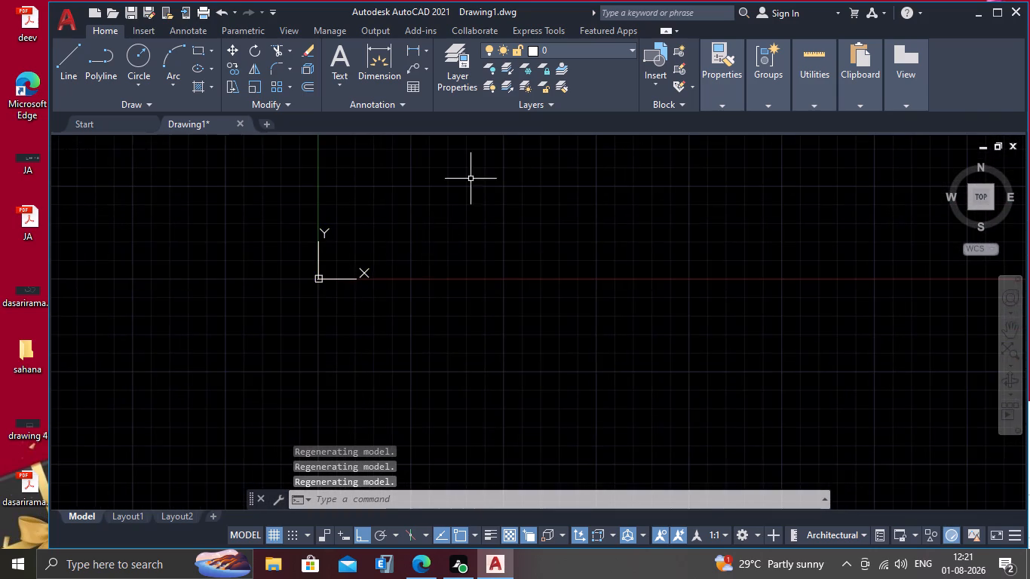
pyautogui.moveTo(453, 194); pyautogui.dragTo(249, 332, button='middle')
pyautogui.scroll(-12, 257, 305)
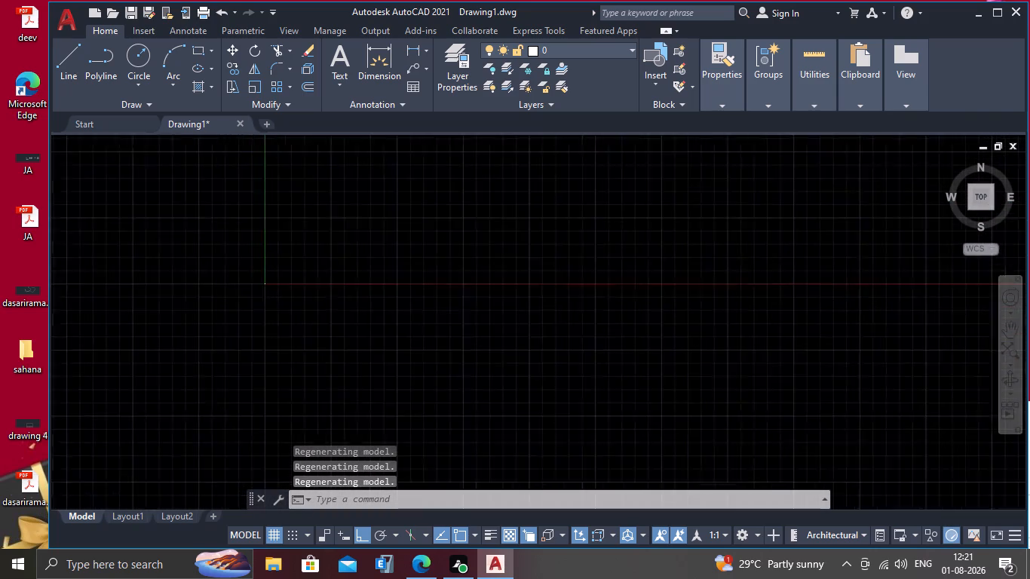
pyautogui.scroll(-4, 266, 280)
pyautogui.scroll(-5, 361, 204)
pyautogui.moveTo(412, 167); pyautogui.dragTo(368, 216, button='middle')
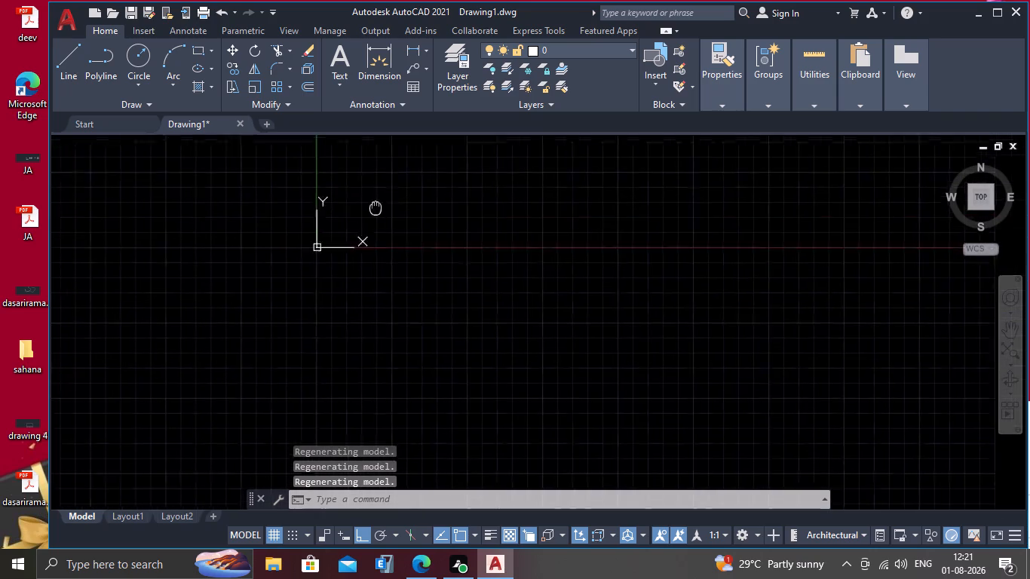
pyautogui.moveTo(368, 216); pyautogui.dragTo(259, 331, button='middle')
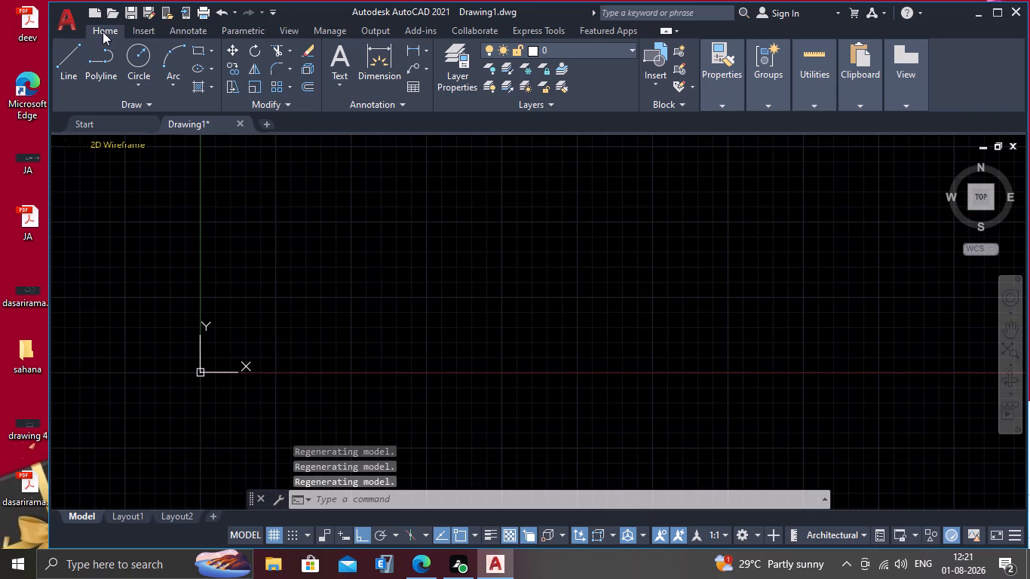
# Start a new drawing from the acad template.
pyautogui.click(112, 31)
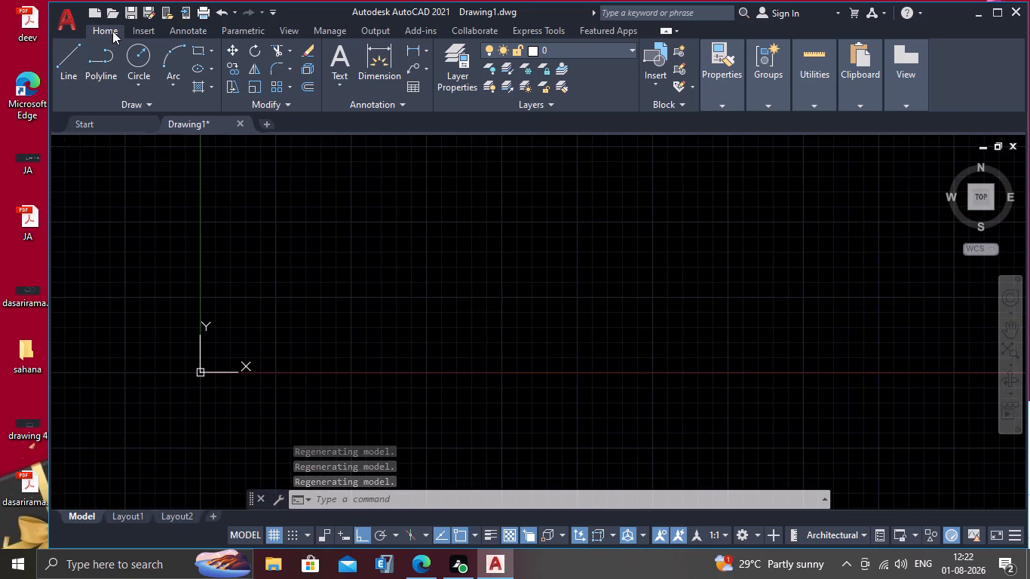
pyautogui.click(156, 32)
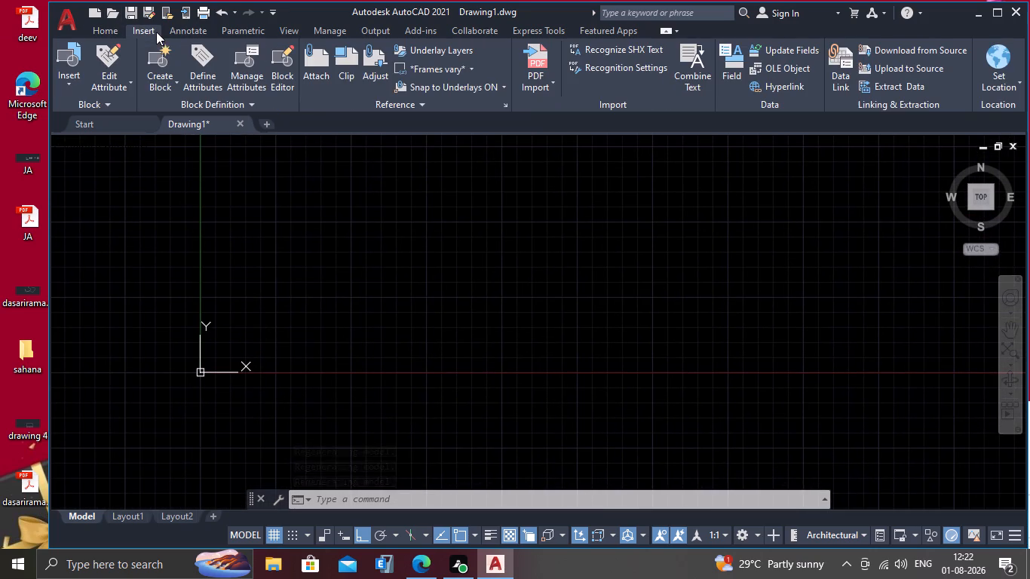
pyautogui.click(97, 11)
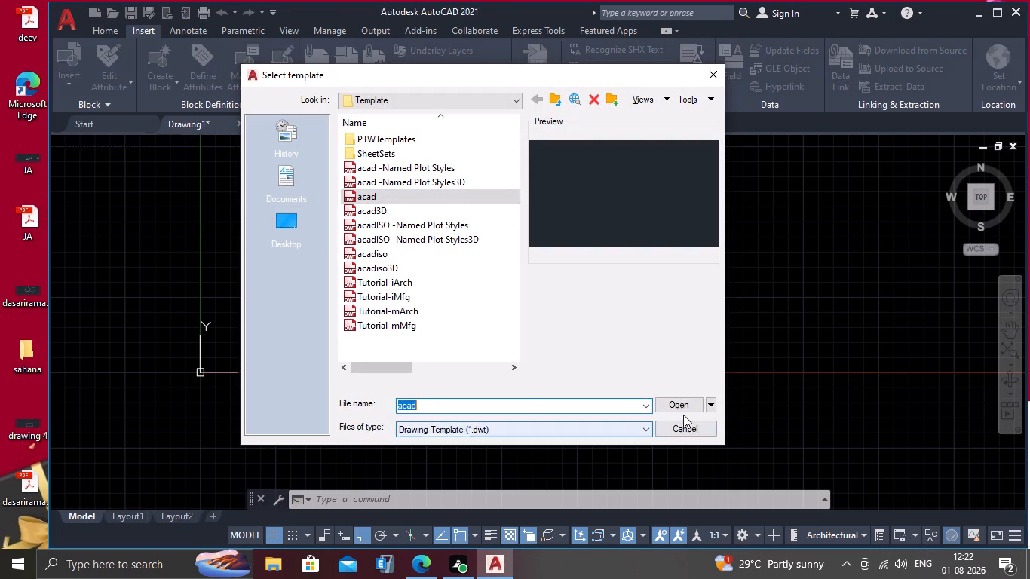
pyautogui.click(682, 406)
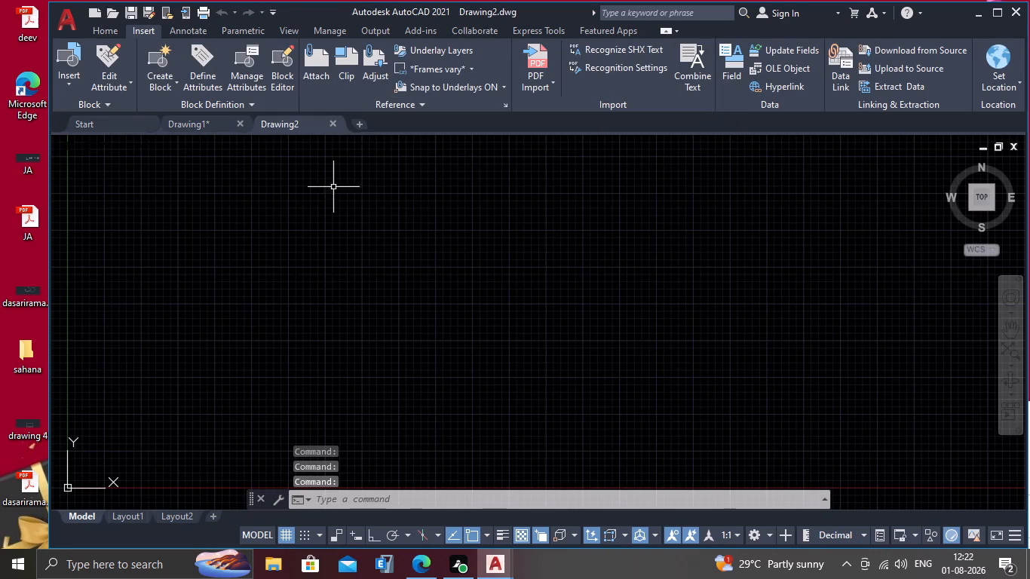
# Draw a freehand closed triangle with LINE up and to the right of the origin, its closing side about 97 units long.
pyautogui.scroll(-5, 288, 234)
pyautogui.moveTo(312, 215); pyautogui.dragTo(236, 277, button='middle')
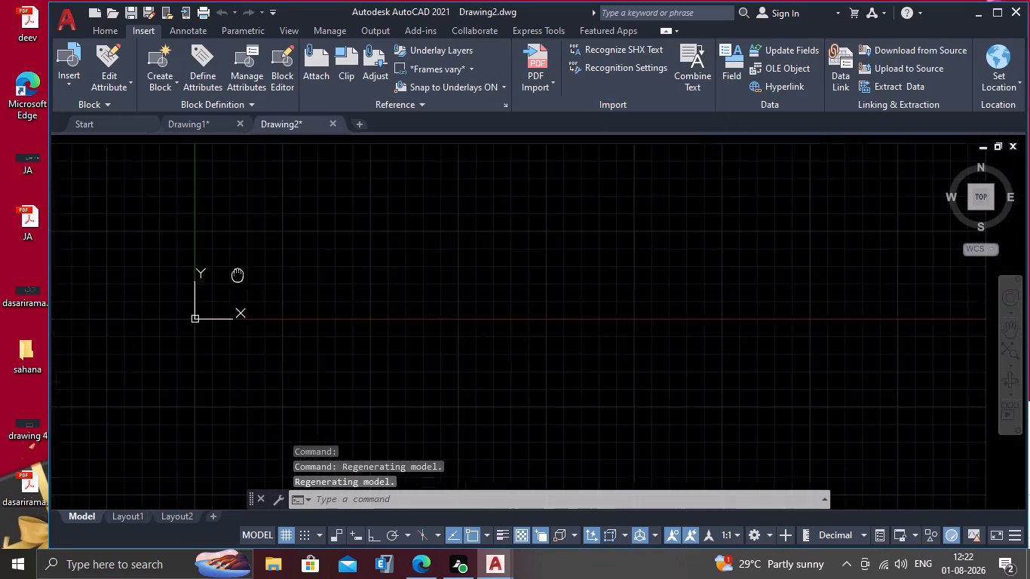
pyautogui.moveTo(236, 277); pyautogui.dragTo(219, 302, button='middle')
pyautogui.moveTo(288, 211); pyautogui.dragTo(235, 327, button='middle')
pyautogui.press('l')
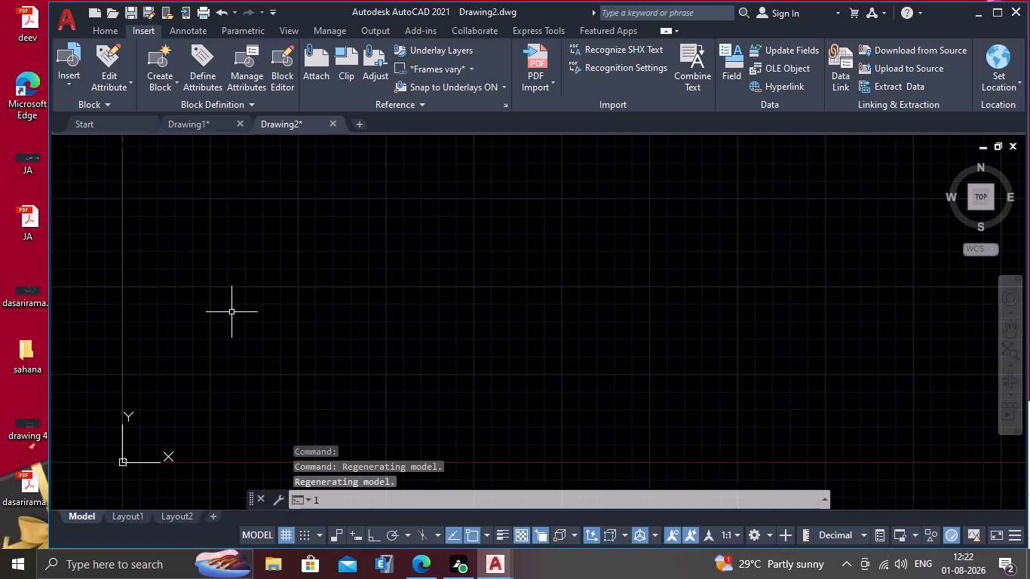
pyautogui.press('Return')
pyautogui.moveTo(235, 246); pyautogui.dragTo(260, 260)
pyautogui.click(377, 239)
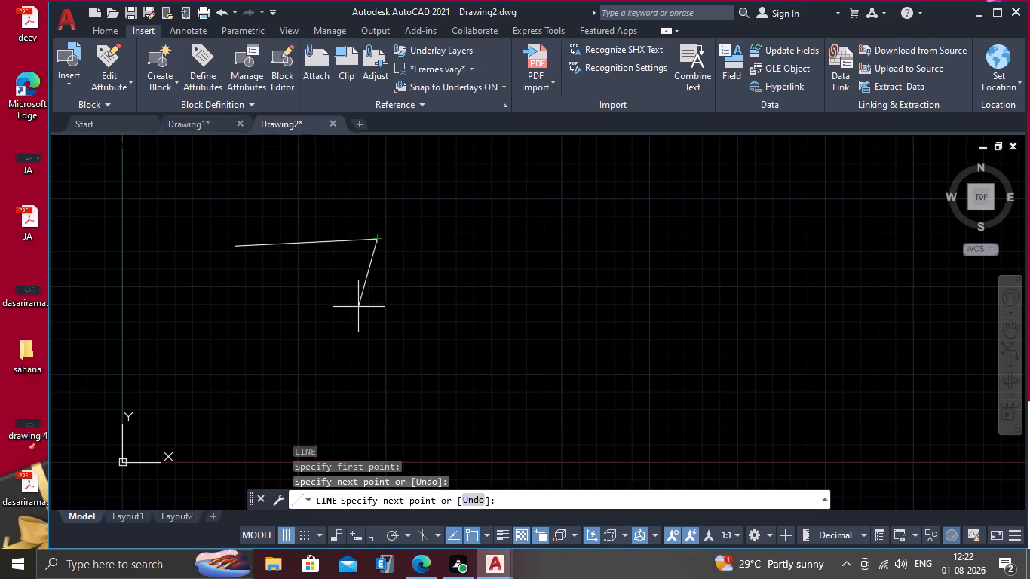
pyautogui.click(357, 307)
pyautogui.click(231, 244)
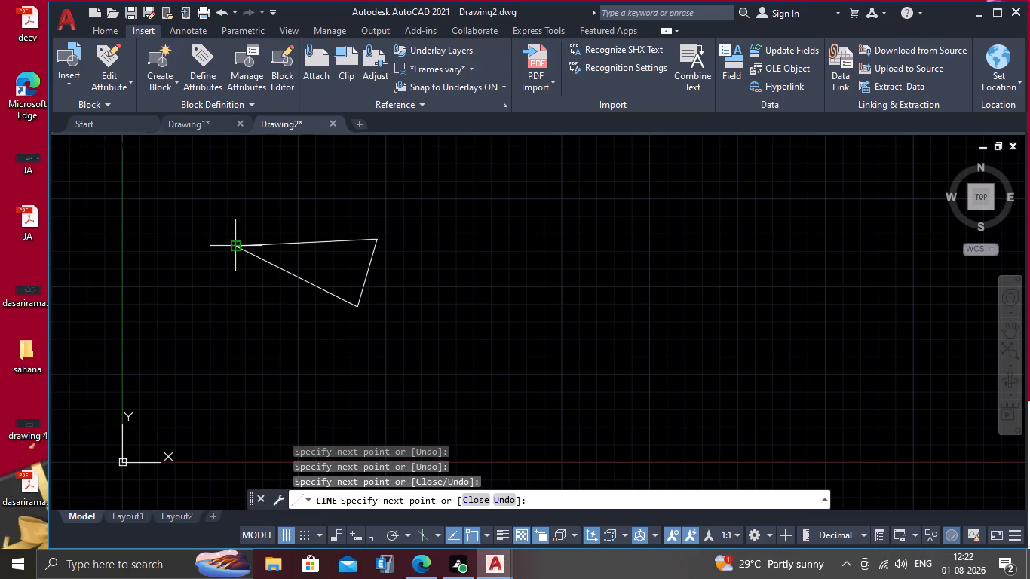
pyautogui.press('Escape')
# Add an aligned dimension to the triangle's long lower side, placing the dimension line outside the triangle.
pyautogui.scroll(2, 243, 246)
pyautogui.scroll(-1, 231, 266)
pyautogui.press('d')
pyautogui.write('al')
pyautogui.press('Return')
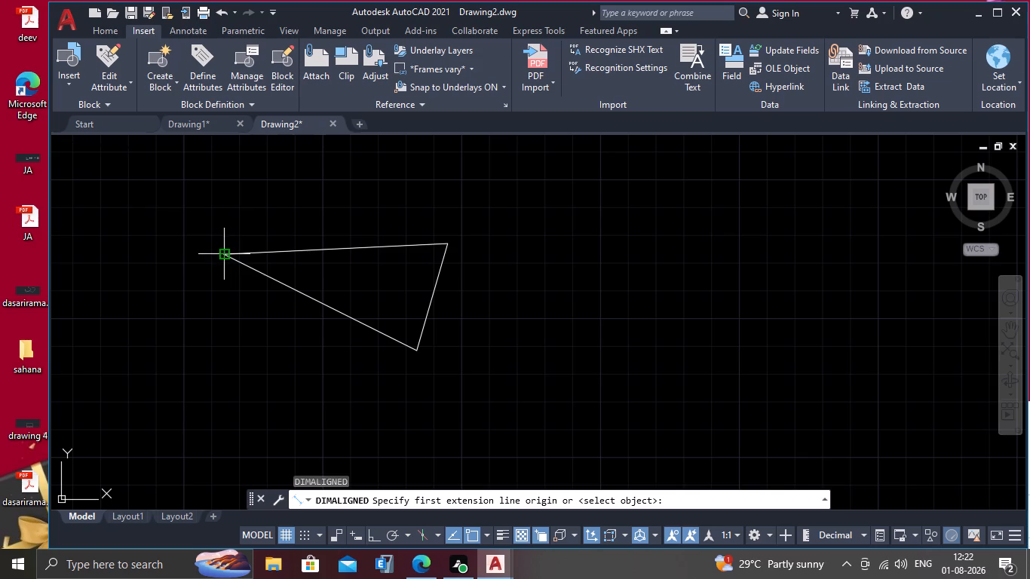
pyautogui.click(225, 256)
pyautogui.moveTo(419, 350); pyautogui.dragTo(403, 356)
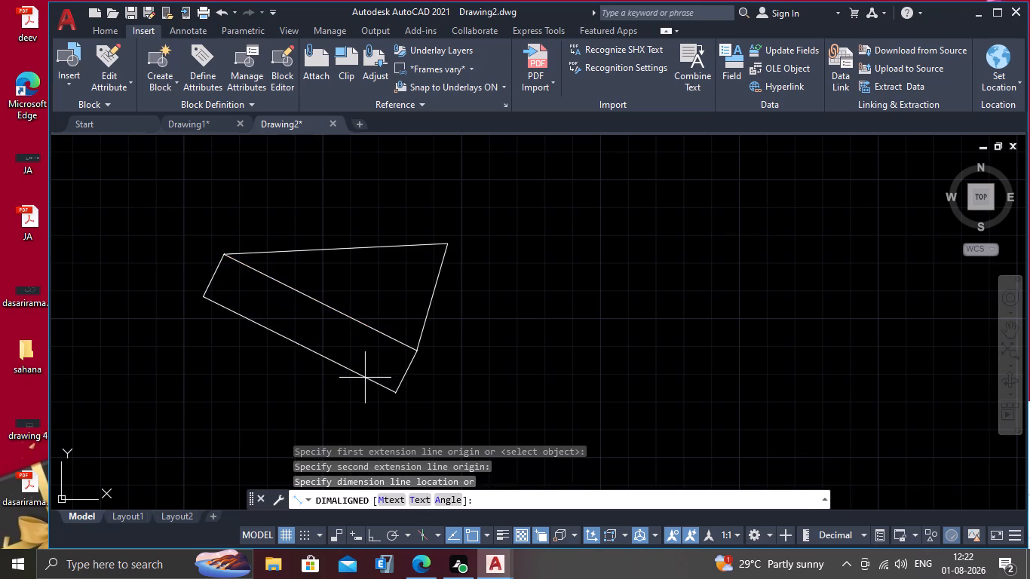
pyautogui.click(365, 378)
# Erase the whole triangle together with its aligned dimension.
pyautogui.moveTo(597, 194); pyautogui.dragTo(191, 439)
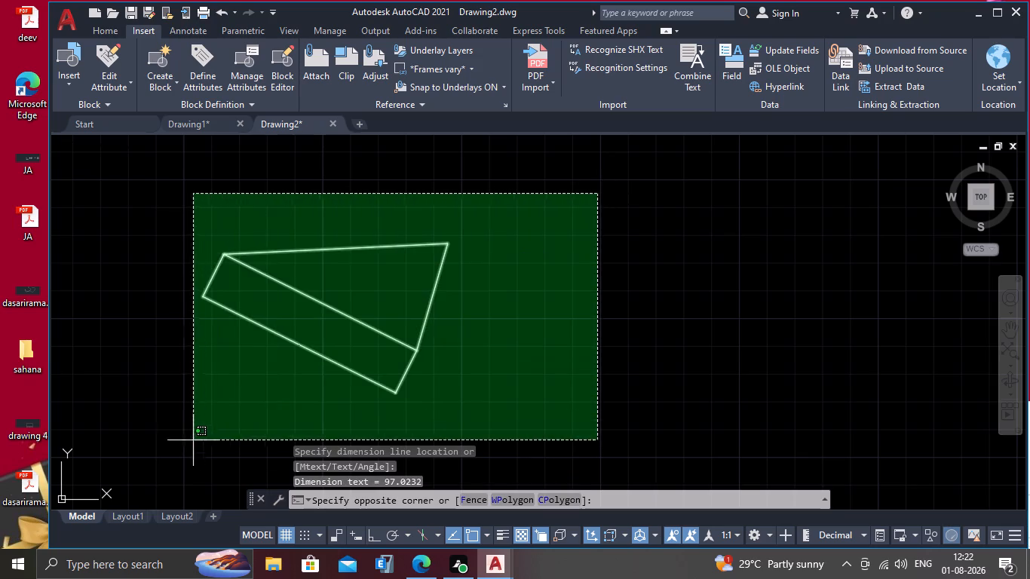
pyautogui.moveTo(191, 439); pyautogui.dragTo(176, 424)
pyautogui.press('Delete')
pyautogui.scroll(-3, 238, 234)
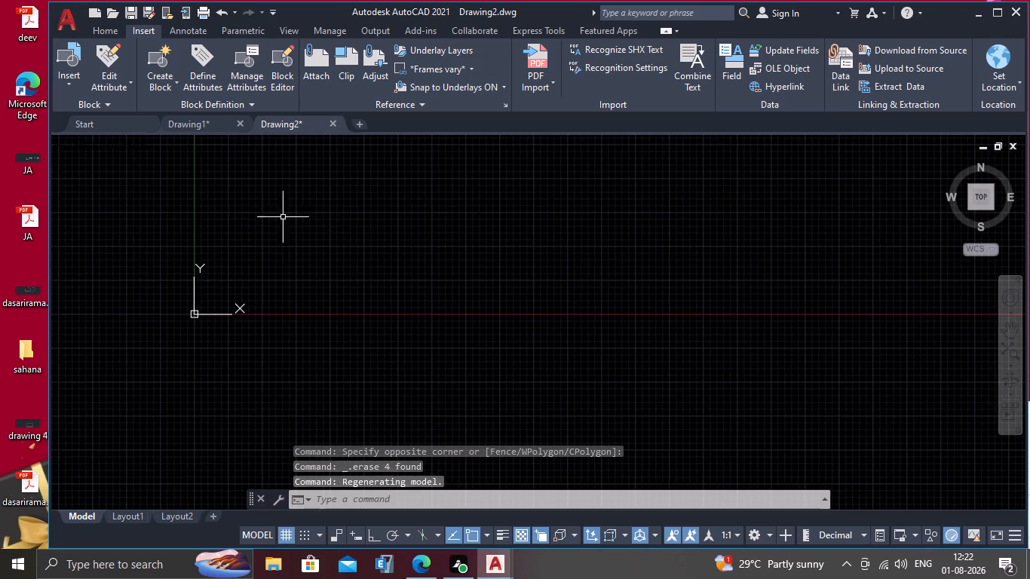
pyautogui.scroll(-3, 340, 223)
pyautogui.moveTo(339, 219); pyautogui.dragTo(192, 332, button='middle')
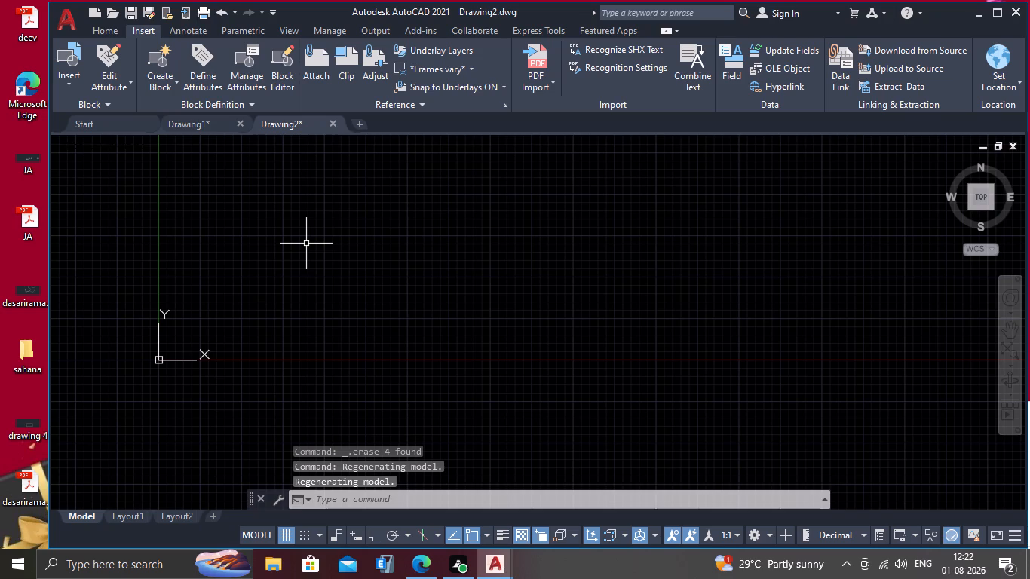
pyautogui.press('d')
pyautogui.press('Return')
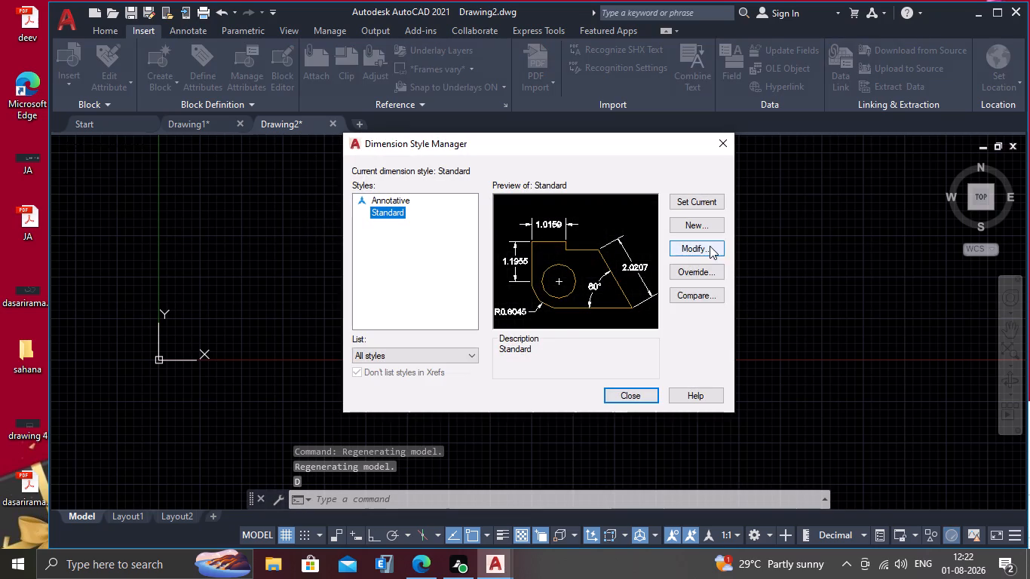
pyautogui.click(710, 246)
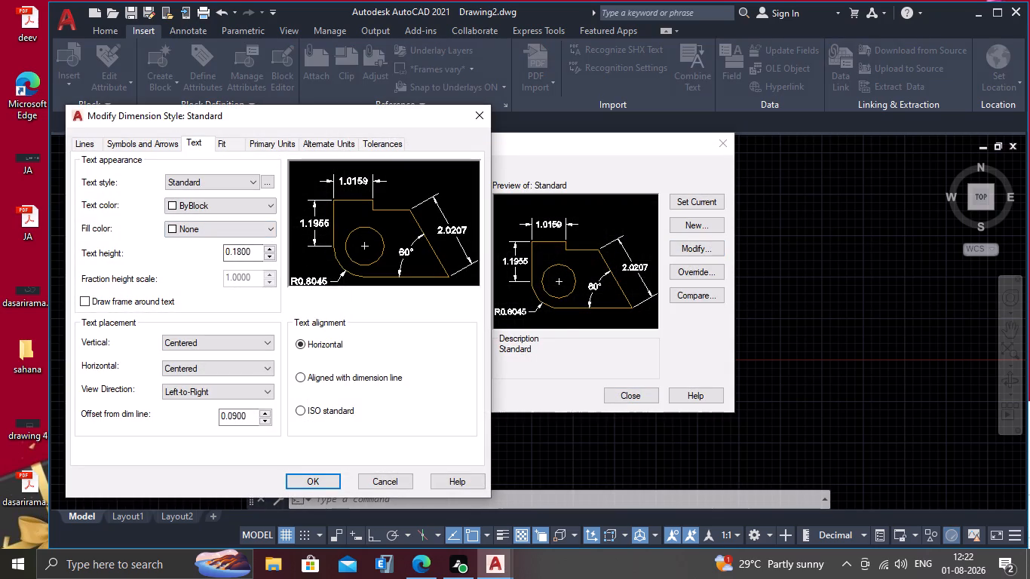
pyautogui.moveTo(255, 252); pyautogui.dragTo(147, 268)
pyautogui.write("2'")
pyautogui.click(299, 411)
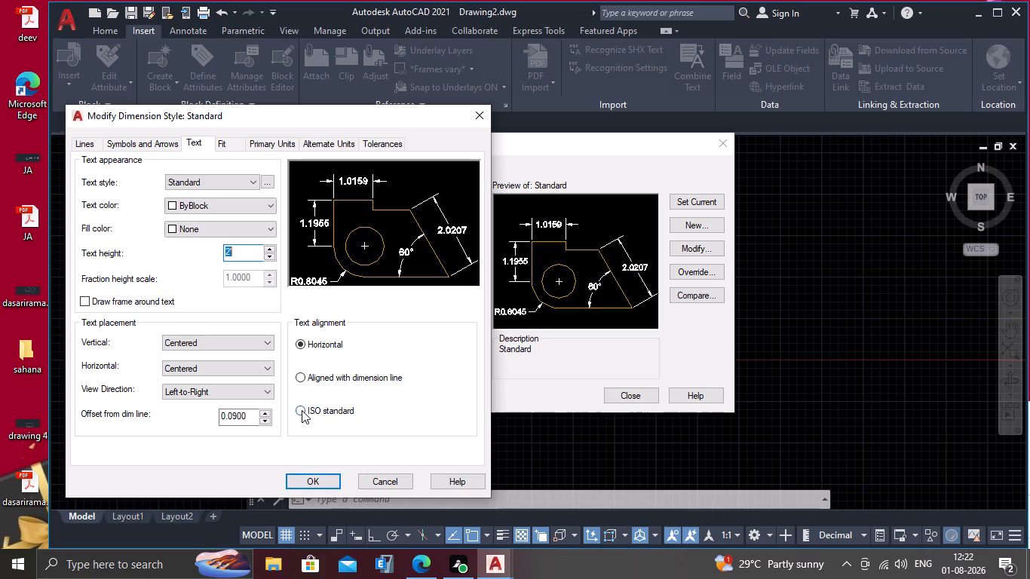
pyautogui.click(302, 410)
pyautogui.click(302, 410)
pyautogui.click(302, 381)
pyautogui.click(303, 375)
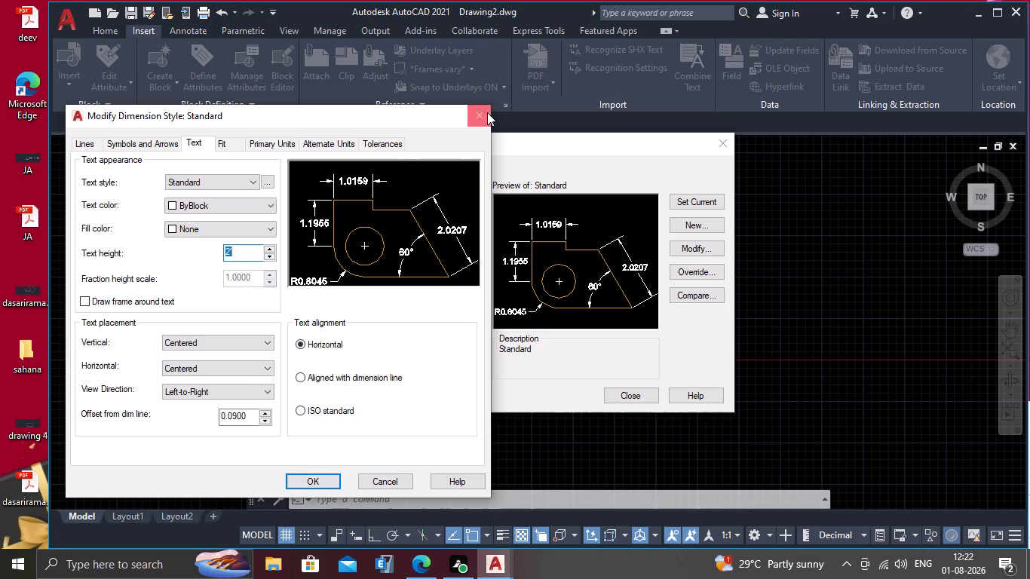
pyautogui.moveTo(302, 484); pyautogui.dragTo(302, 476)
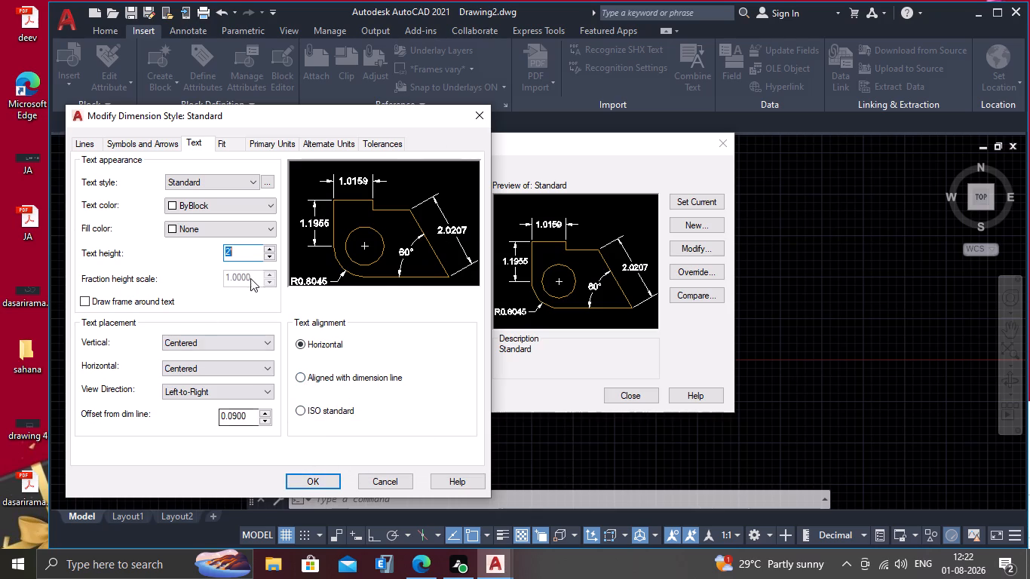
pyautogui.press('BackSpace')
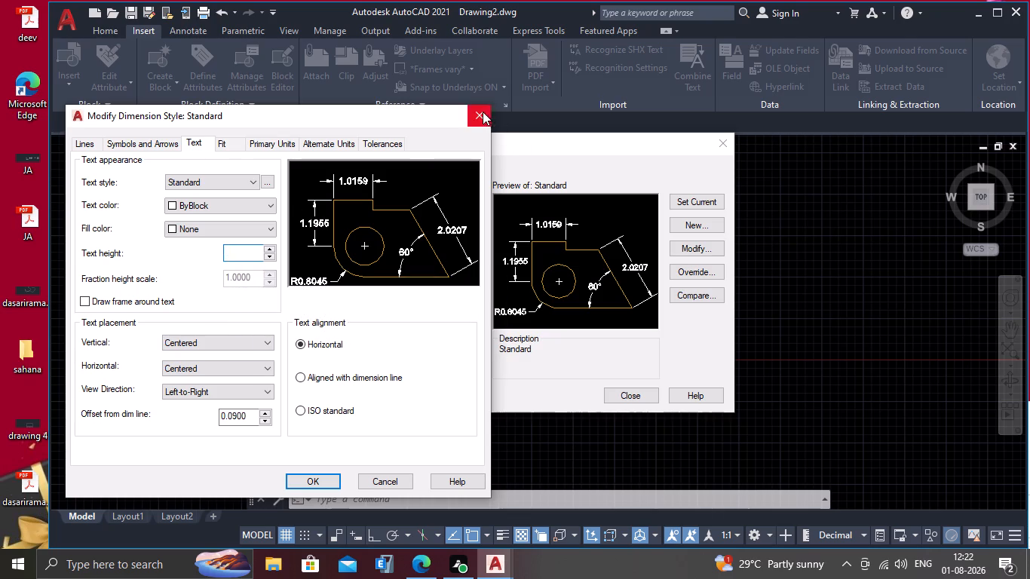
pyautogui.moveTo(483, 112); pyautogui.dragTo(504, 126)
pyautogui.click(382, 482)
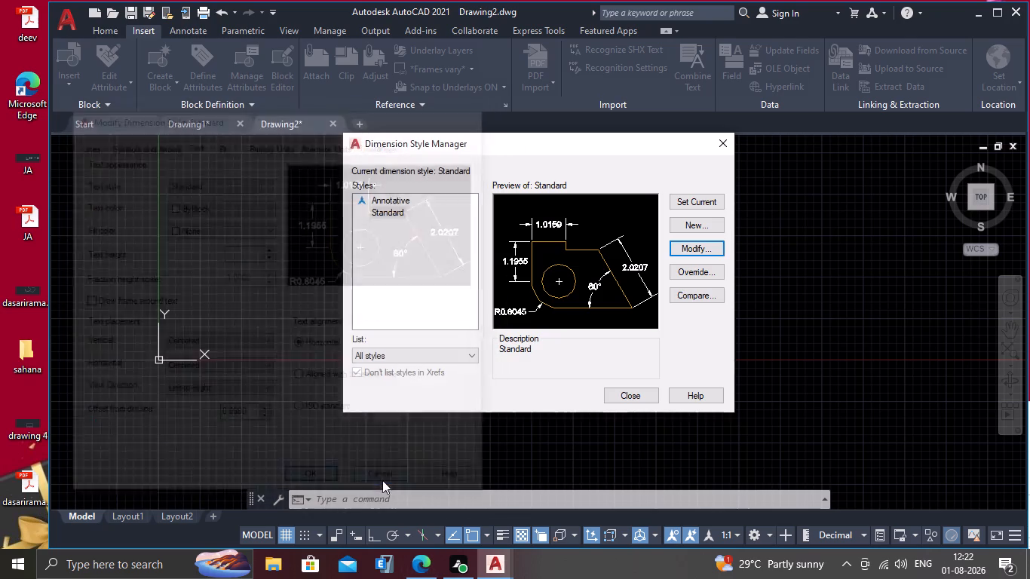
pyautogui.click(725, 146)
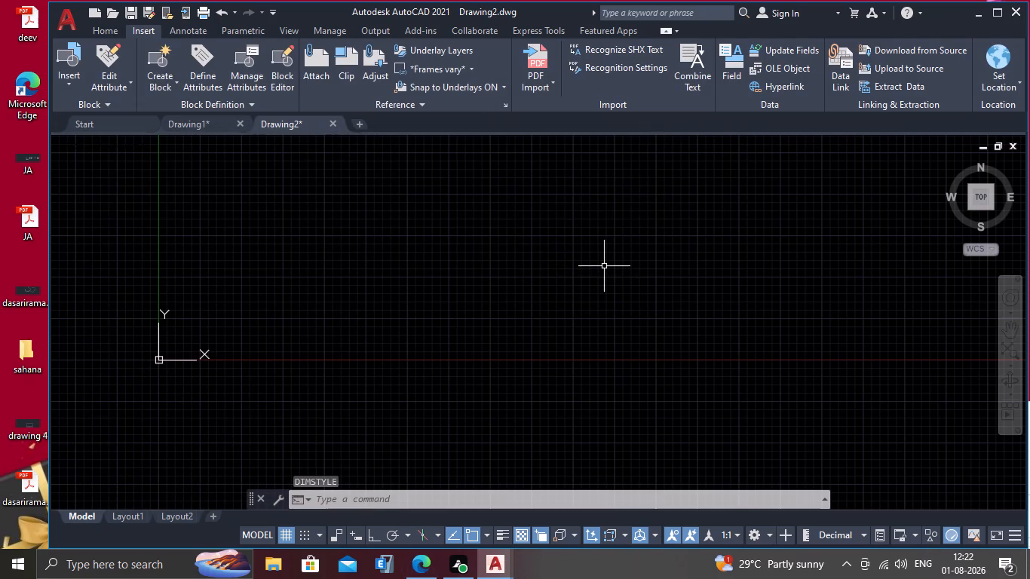
# Set the drawing's length units to Architectural with a precision of 0'-0 1/2".
pyautogui.press('u')
pyautogui.press('n')
pyautogui.press('Return')
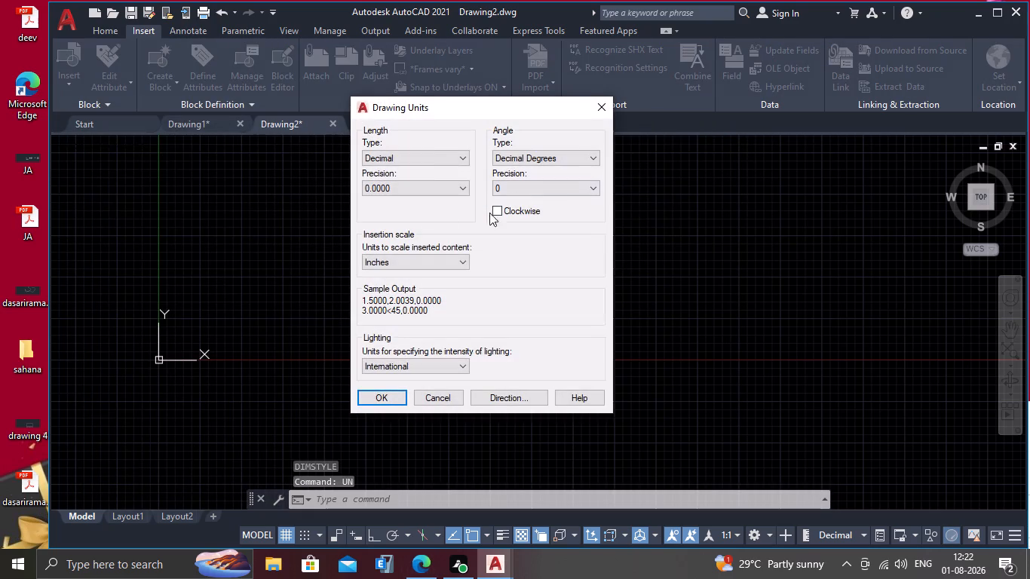
pyautogui.click(463, 156)
pyautogui.click(445, 164)
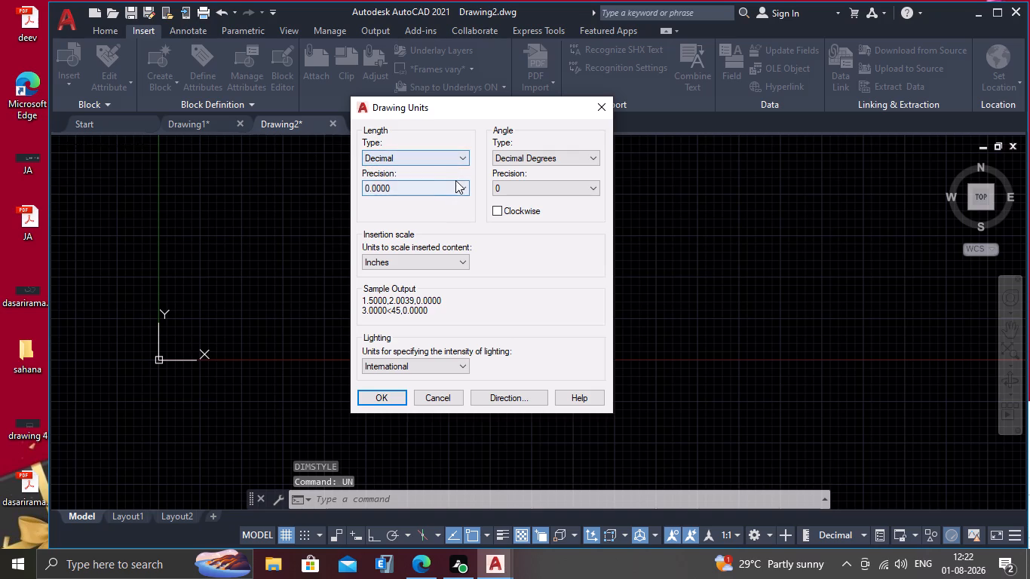
pyautogui.moveTo(458, 183); pyautogui.dragTo(459, 191)
pyautogui.click(431, 202)
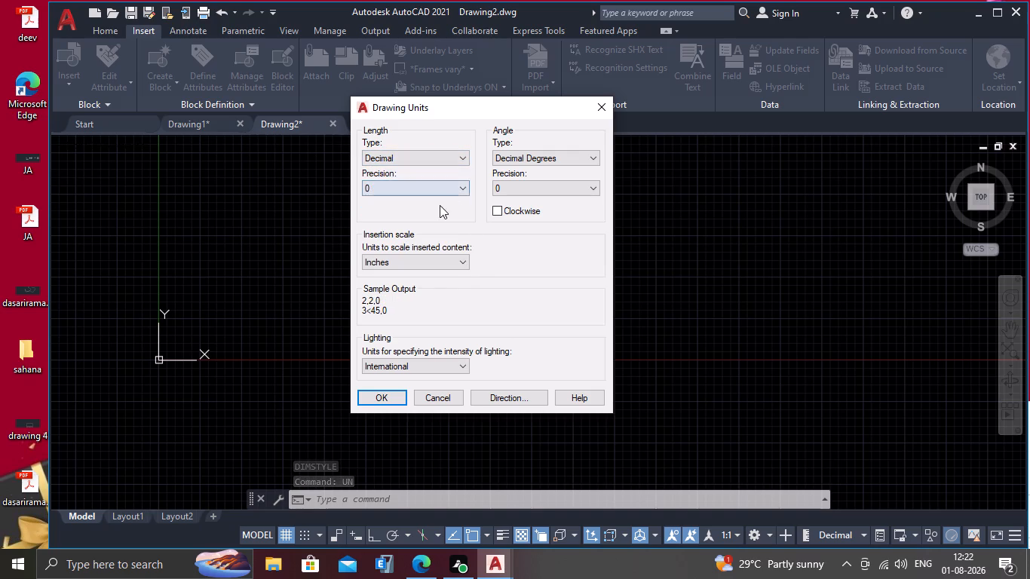
pyautogui.click(460, 160)
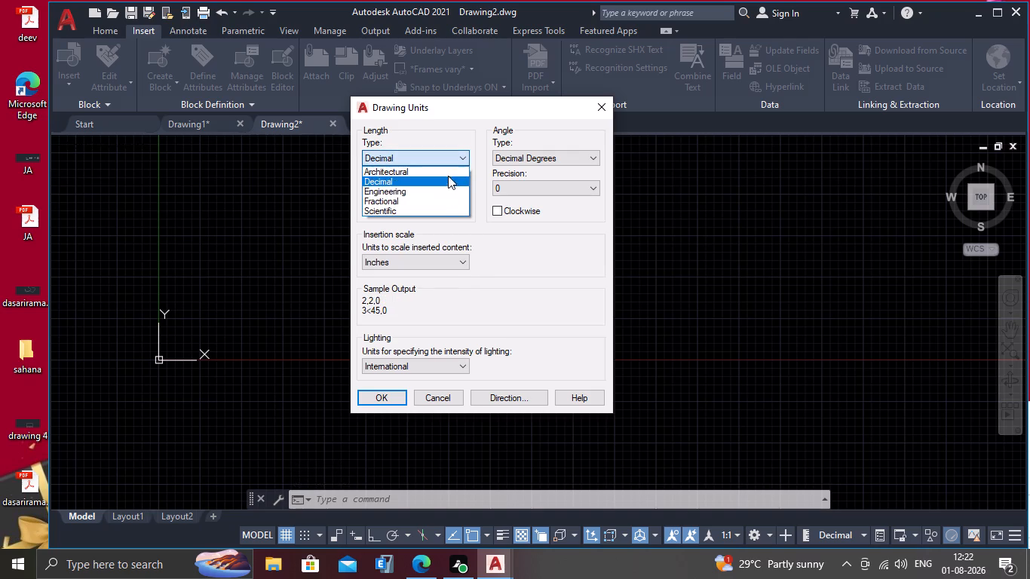
pyautogui.click(448, 174)
pyautogui.click(458, 185)
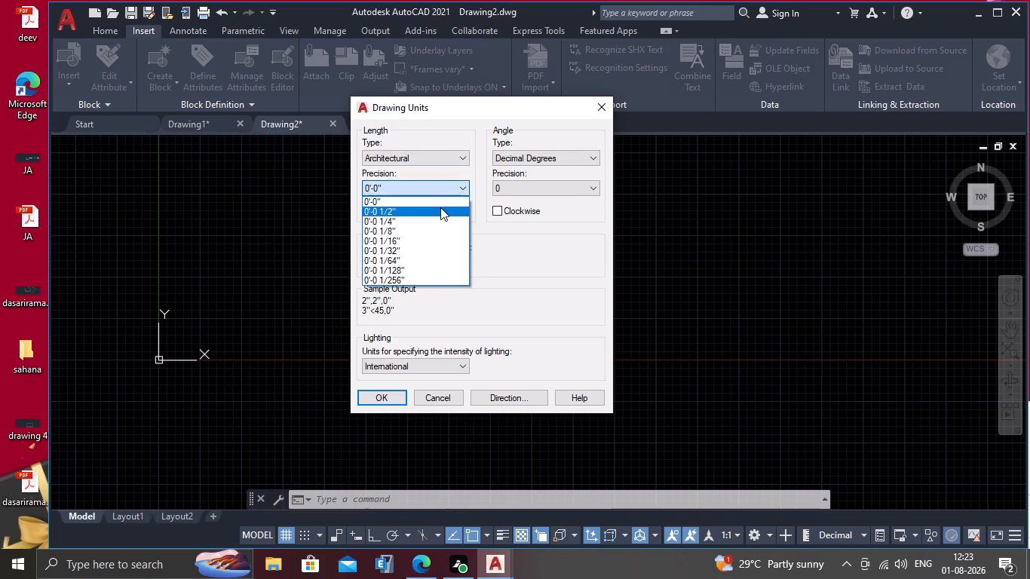
pyautogui.click(440, 207)
pyautogui.click(398, 400)
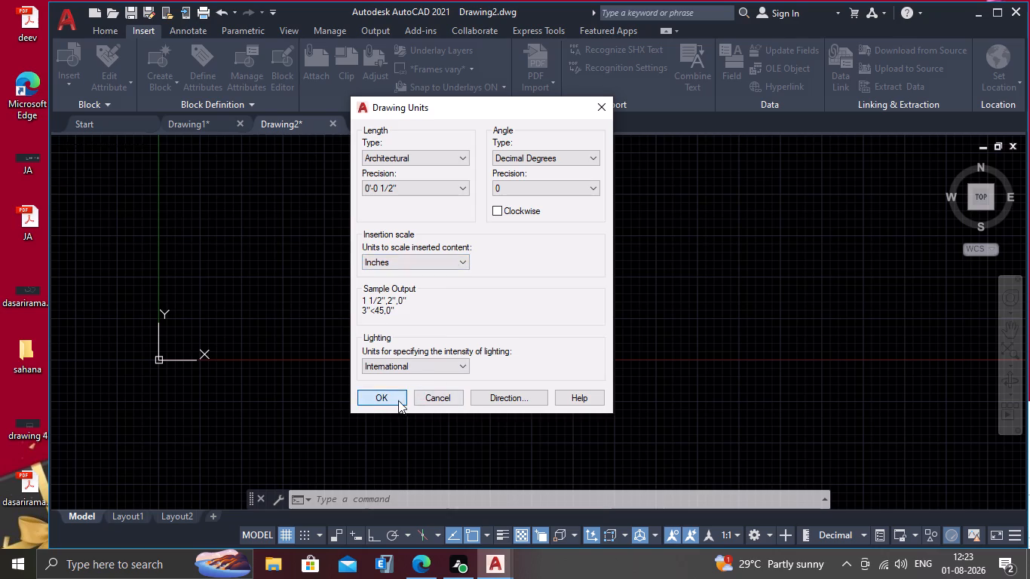
# Modify the Standard dimension style to a 2' text height with ISO standard text alignment, and set it current.
pyautogui.press('d')
pyautogui.press('Return')
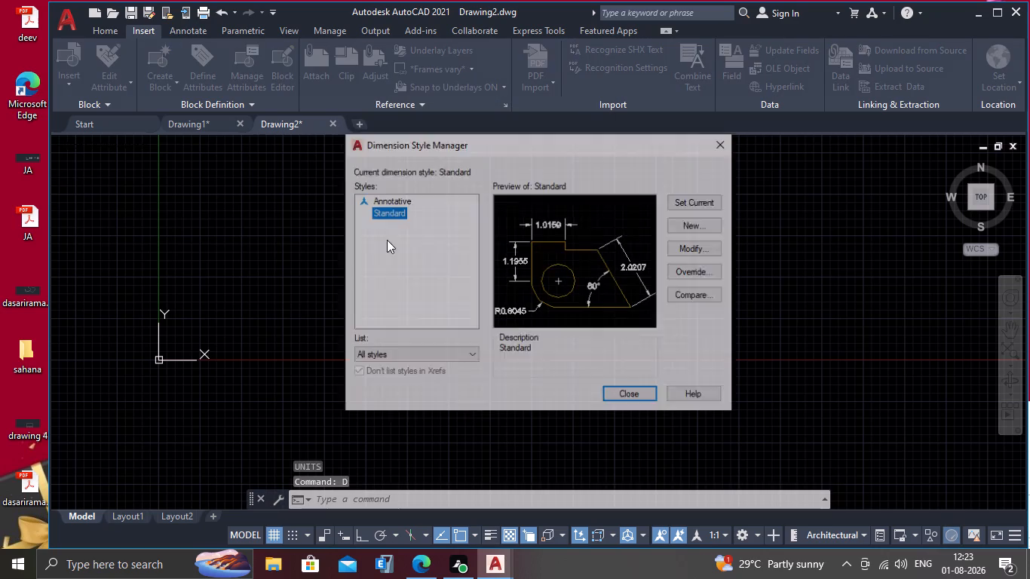
pyautogui.click(705, 250)
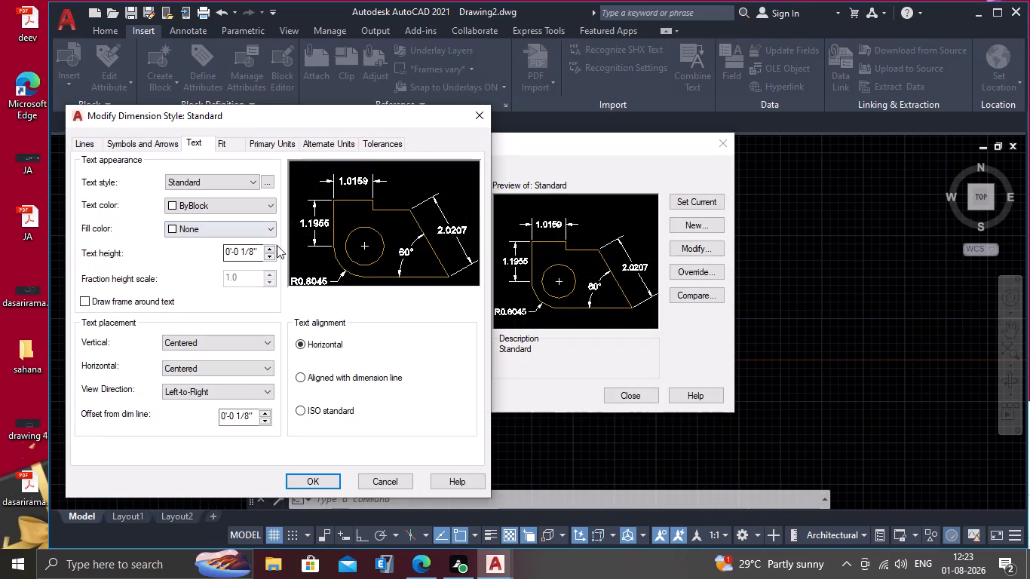
pyautogui.moveTo(259, 249); pyautogui.dragTo(179, 269)
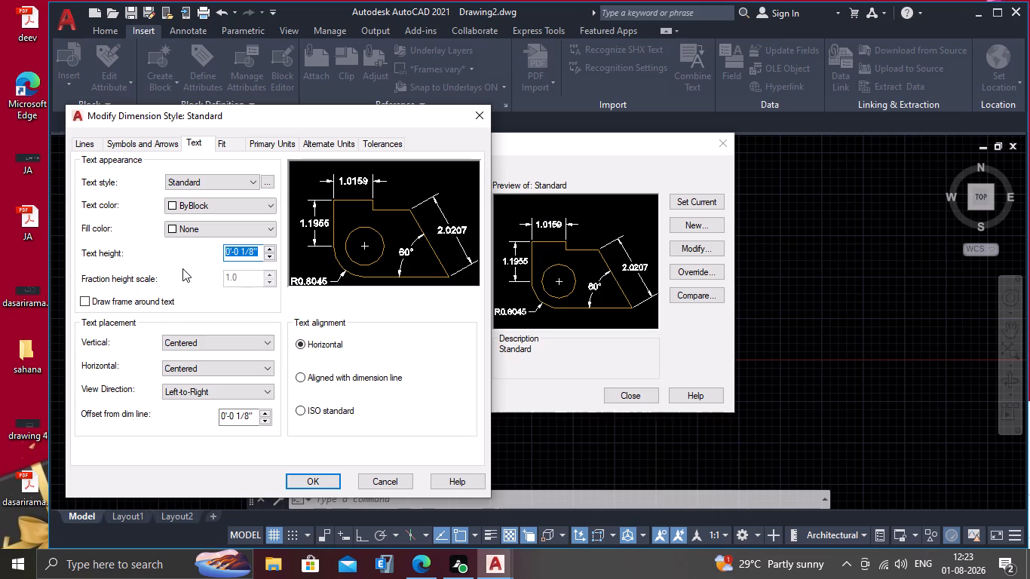
pyautogui.press('2')
pyautogui.press("'")
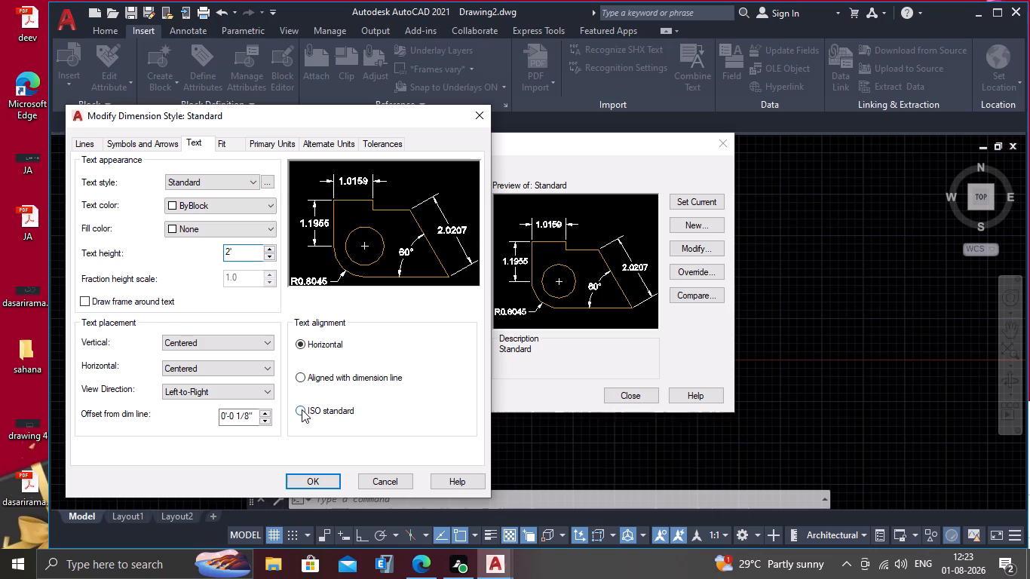
pyautogui.click(302, 410)
pyautogui.click(322, 486)
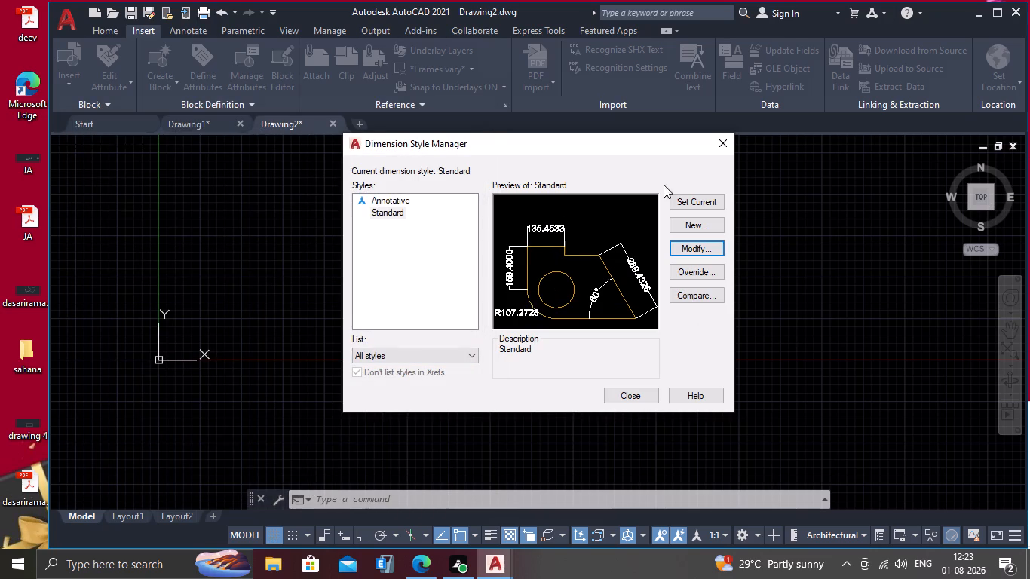
pyautogui.click(702, 199)
pyautogui.click(637, 397)
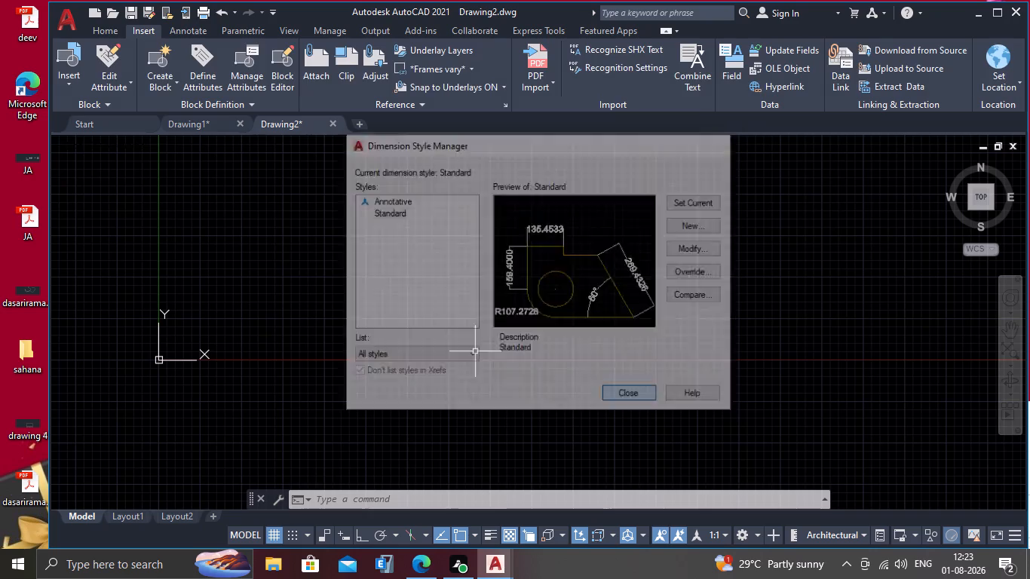
# With Ortho on, draw a 58'9" horizontal line running rightward from a point above and to the right of the origin.
pyautogui.scroll(-1, 299, 263)
pyautogui.moveTo(279, 228); pyautogui.dragTo(216, 345, button='middle')
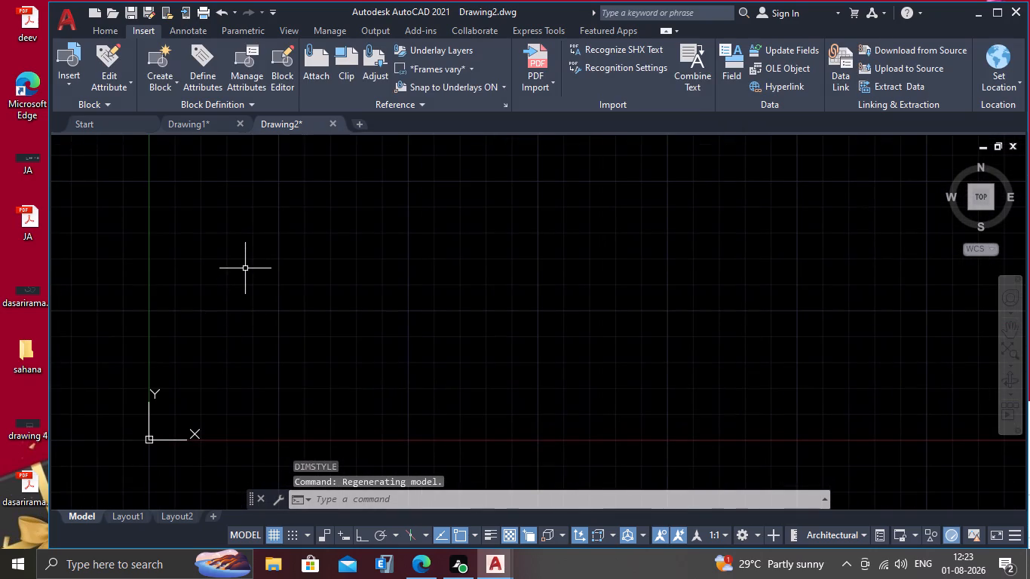
pyautogui.press('l')
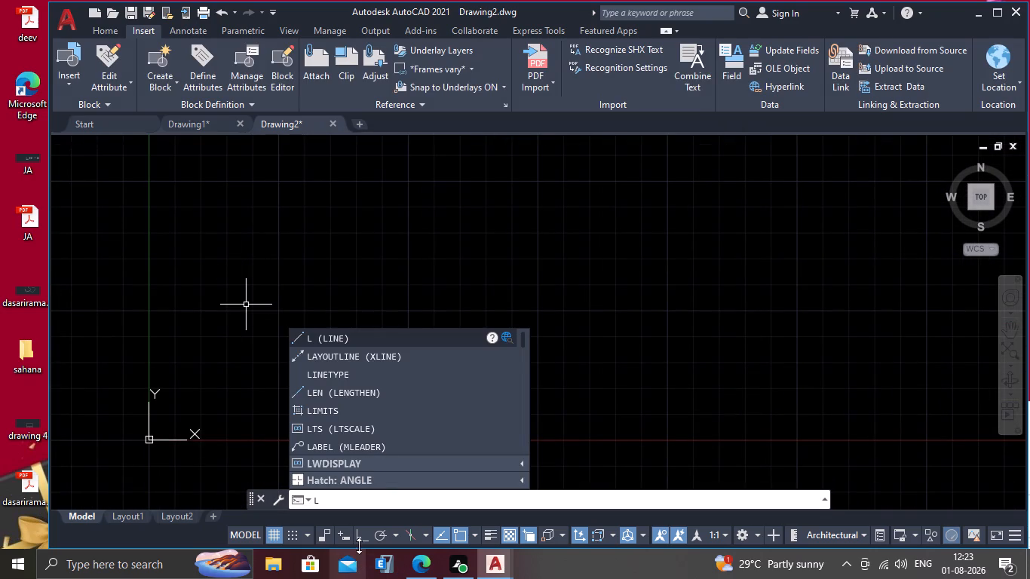
pyautogui.click(359, 536)
pyautogui.click(360, 536)
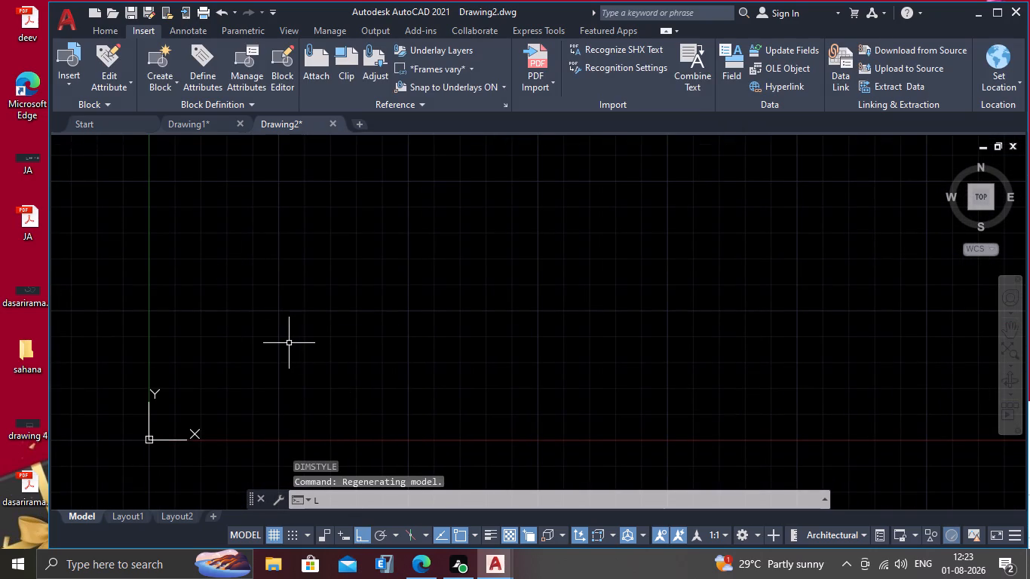
pyautogui.press('l')
pyautogui.press('Return')
pyautogui.click(260, 205)
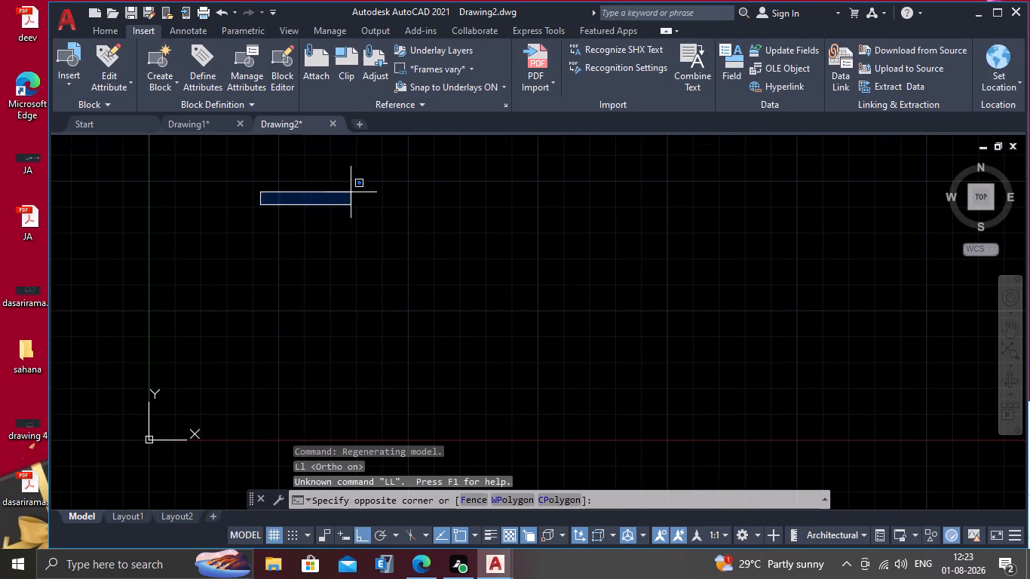
pyautogui.press('space')
pyautogui.write('l')
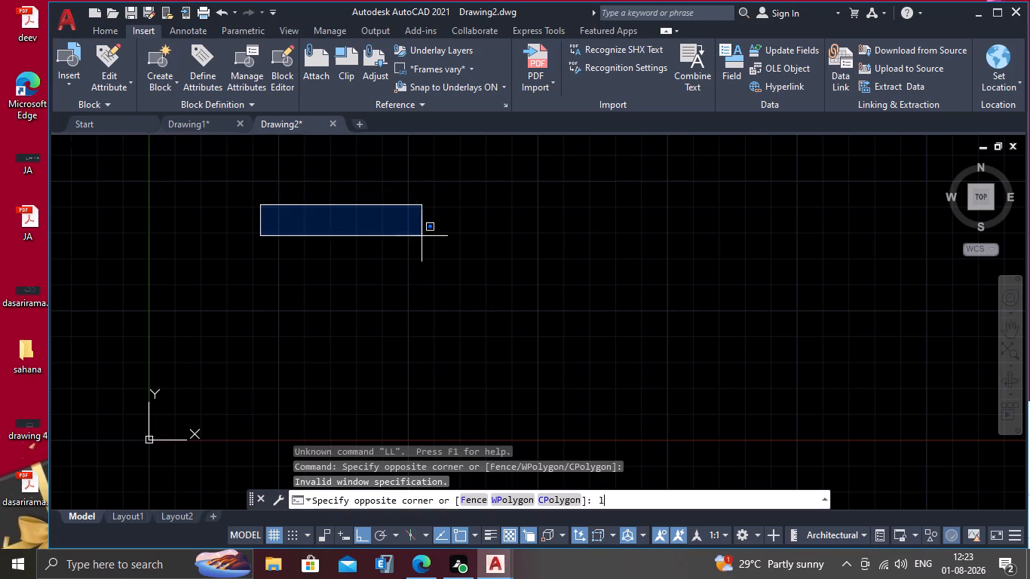
pyautogui.press('Return')
pyautogui.click(257, 244)
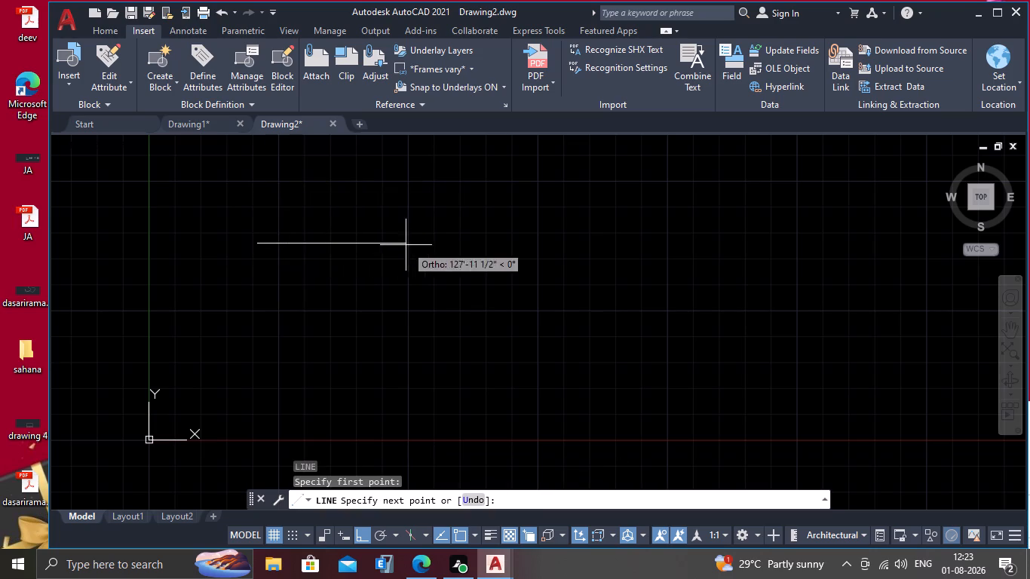
pyautogui.write('58\'9"')
pyautogui.press('Return')
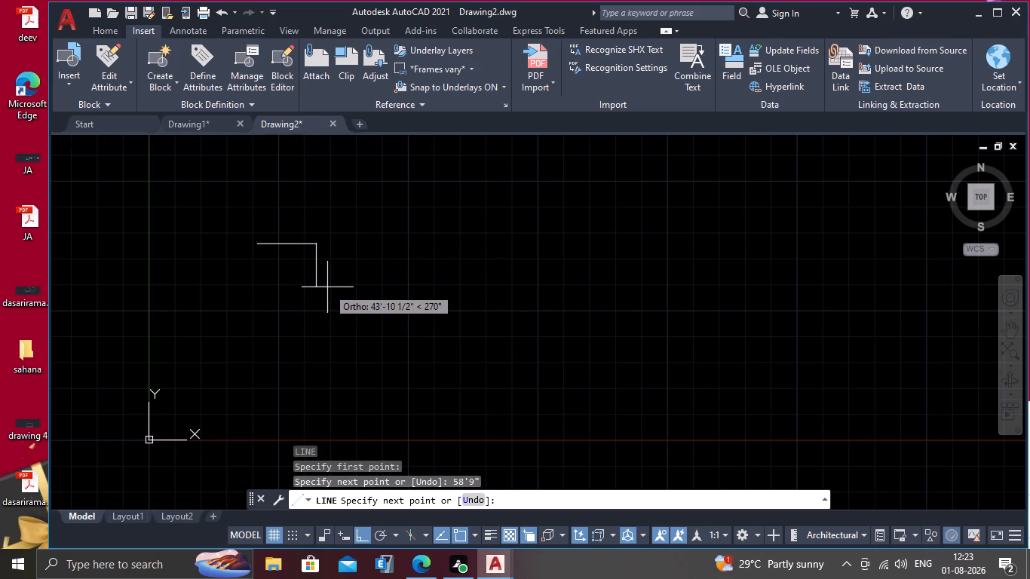
pyautogui.press('Escape')
# Offset the 58'9" horizontal line by 9" to its lower side.
pyautogui.scroll(1, 258, 250)
pyautogui.scroll(-1, 258, 250)
pyautogui.scroll(3, 296, 235)
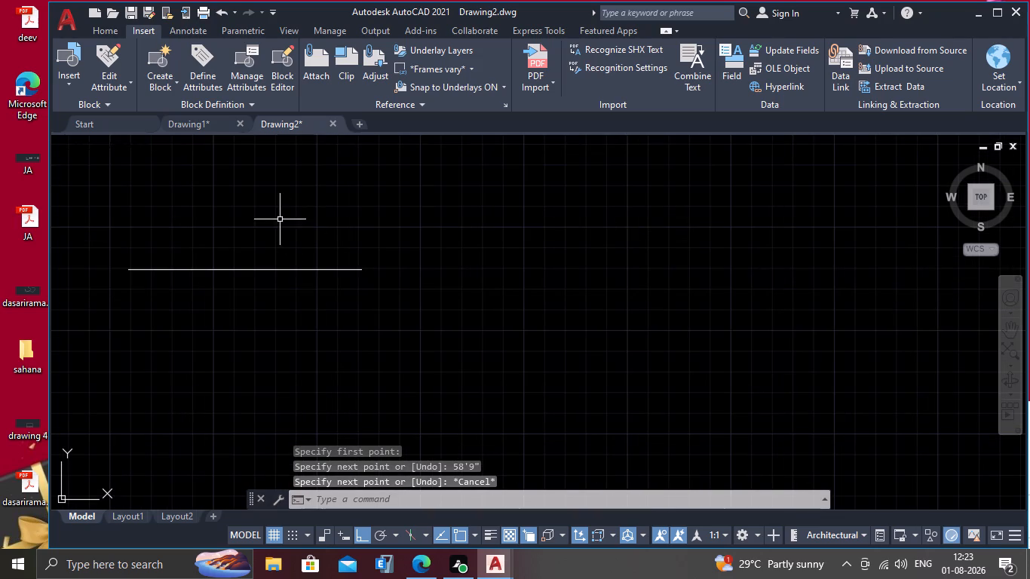
pyautogui.scroll(3, 144, 289)
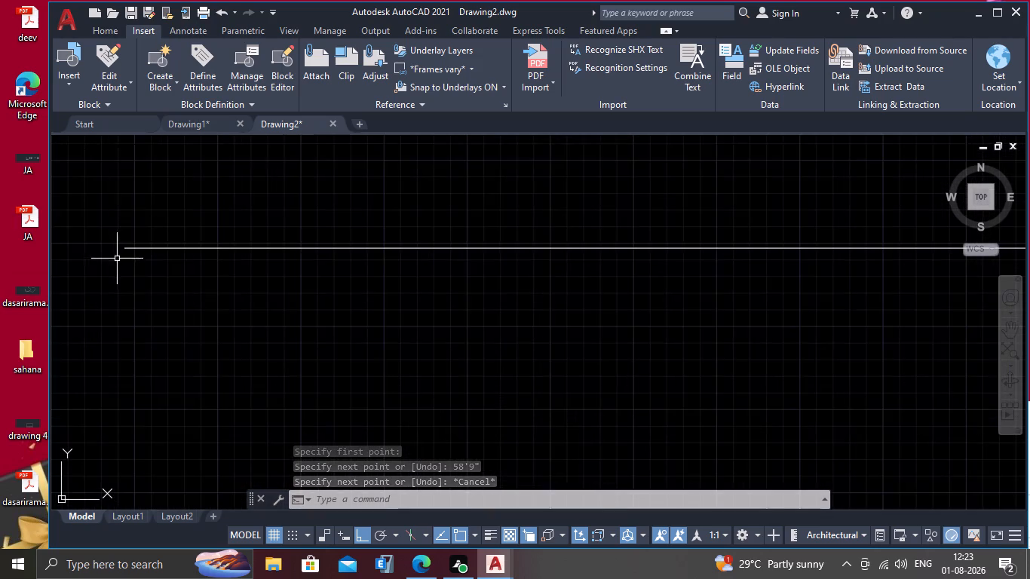
pyautogui.scroll(2, 121, 257)
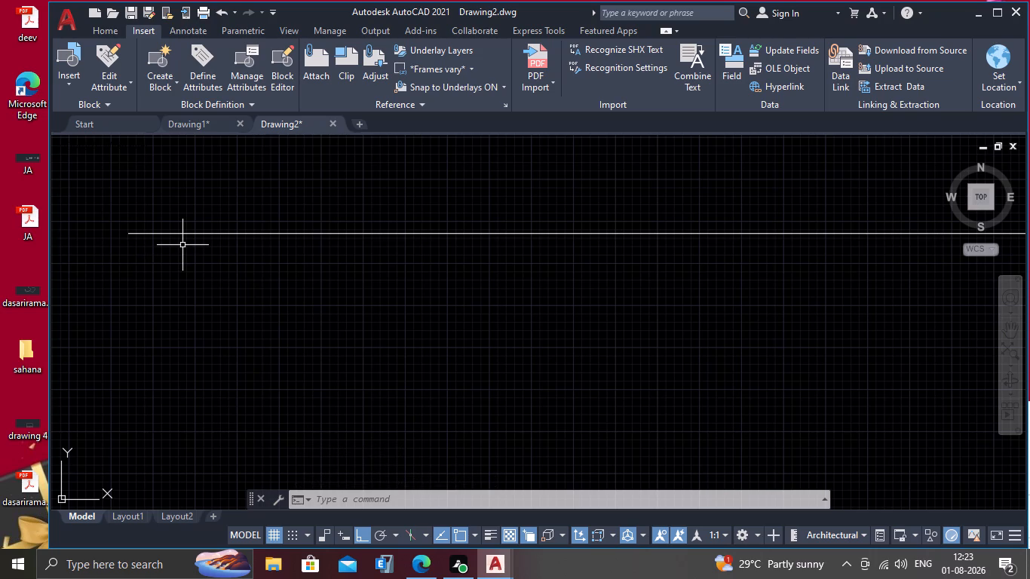
pyautogui.press('o')
pyautogui.press('Return')
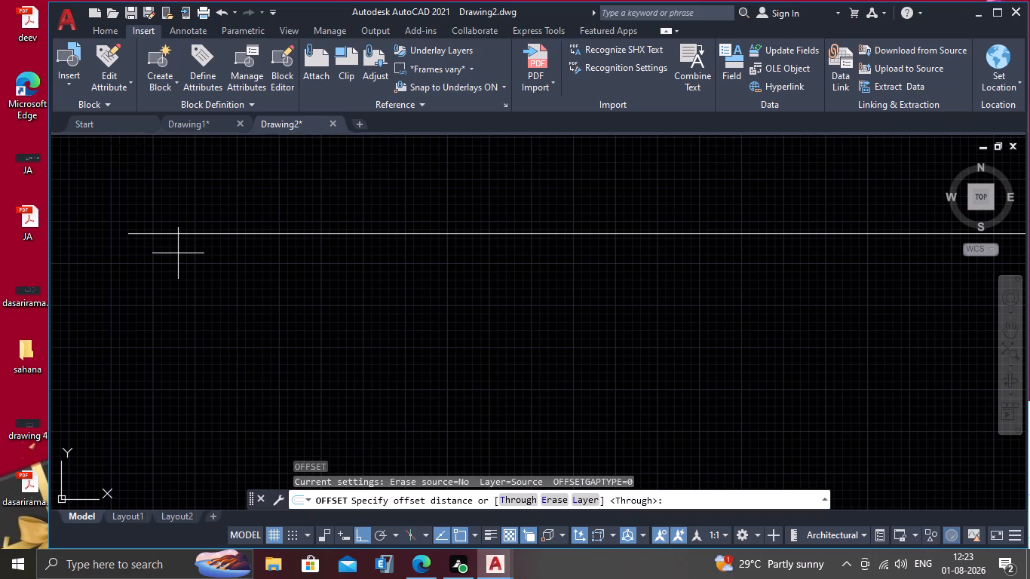
pyautogui.press('9')
pyautogui.hotkey('shift', '"')
pyautogui.press('Return')
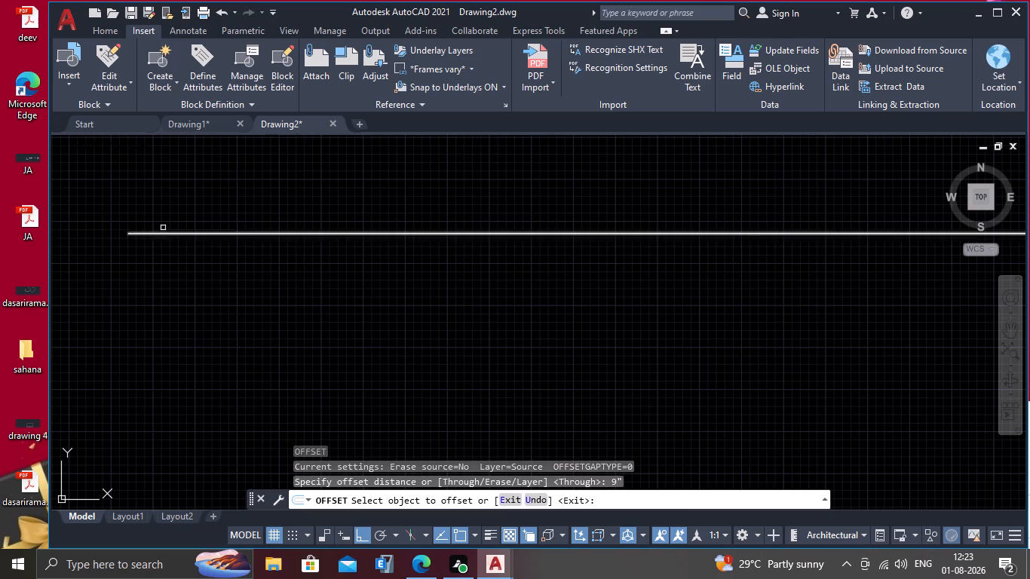
pyautogui.click(167, 234)
pyautogui.click(168, 250)
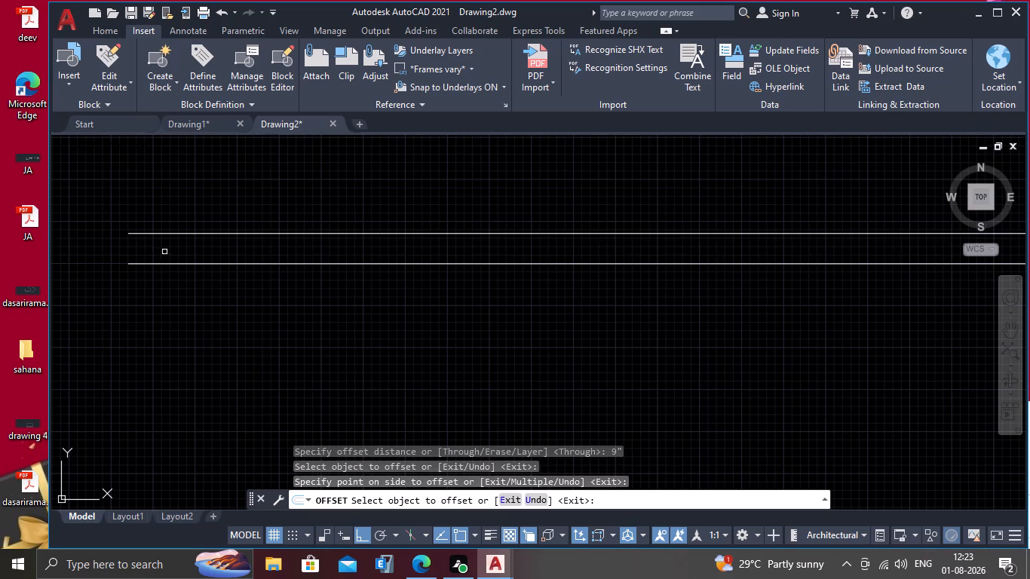
pyautogui.press('Escape')
# Close the left end of the outer wall with a short vertical line joining the two parallel lines.
pyautogui.scroll(-3, 161, 245)
pyautogui.scroll(1, 150, 265)
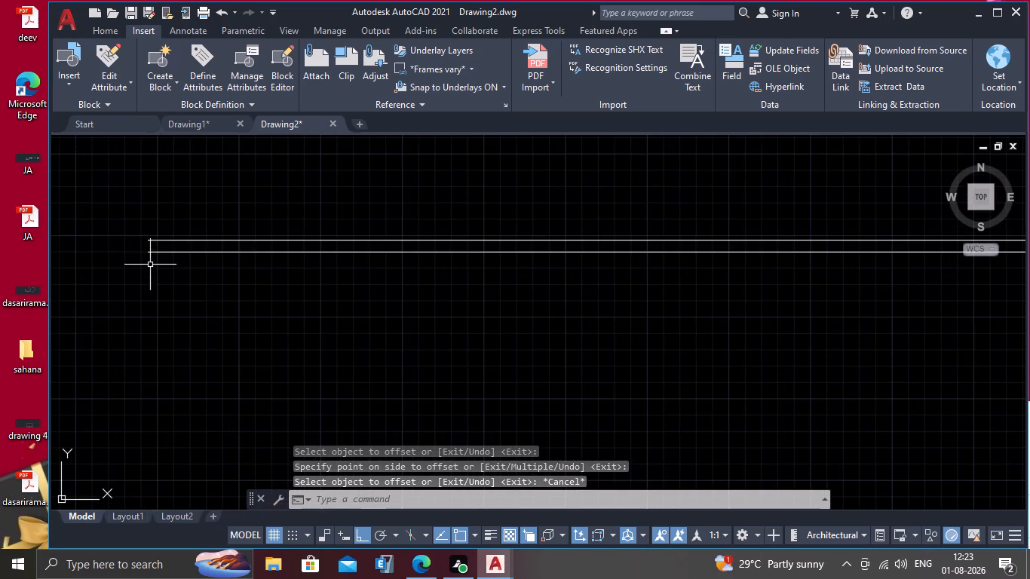
pyautogui.scroll(1, 141, 231)
pyautogui.press('l')
pyautogui.press('Return')
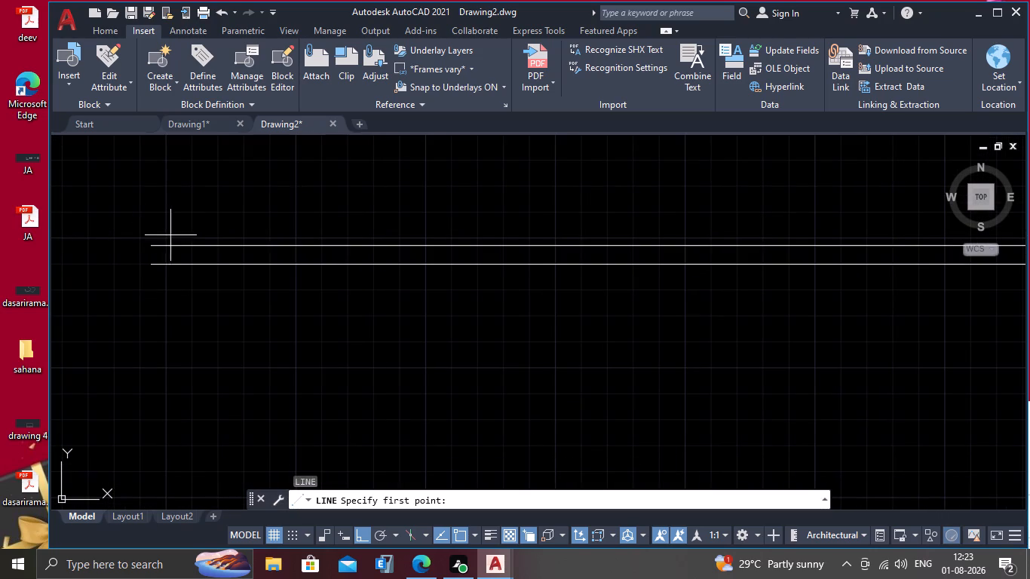
pyautogui.click(150, 248)
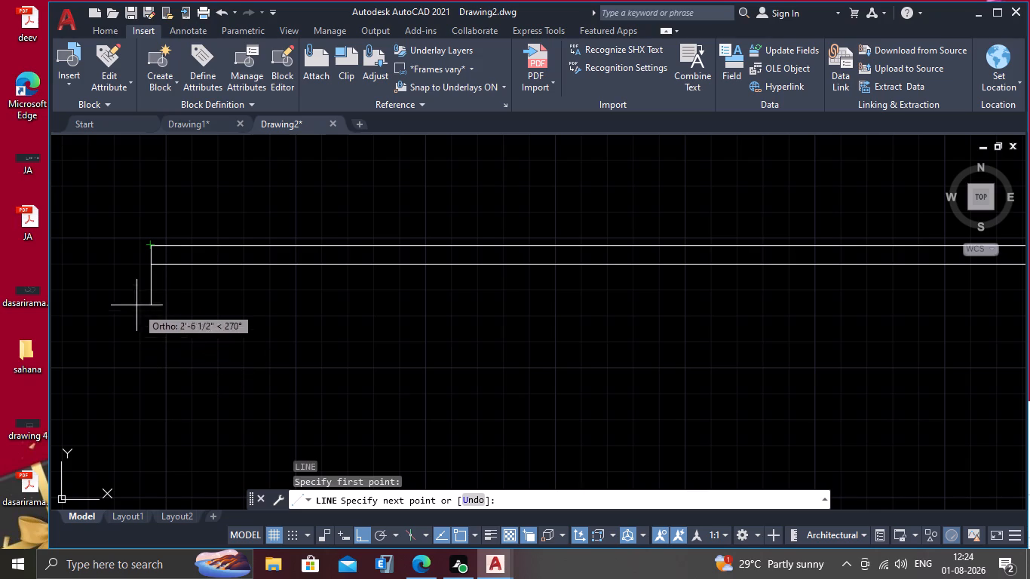
pyautogui.click(147, 265)
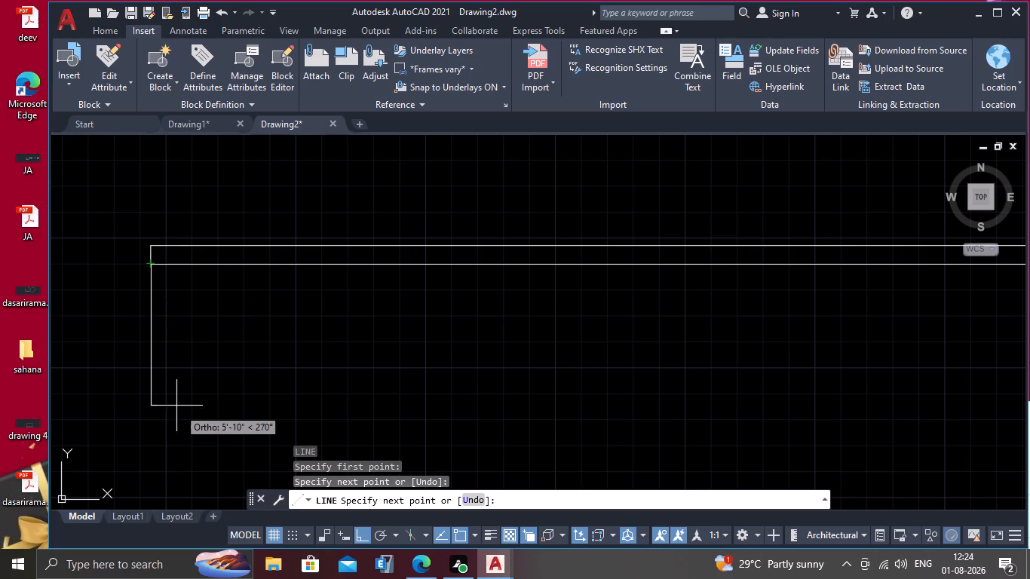
pyautogui.press('Escape')
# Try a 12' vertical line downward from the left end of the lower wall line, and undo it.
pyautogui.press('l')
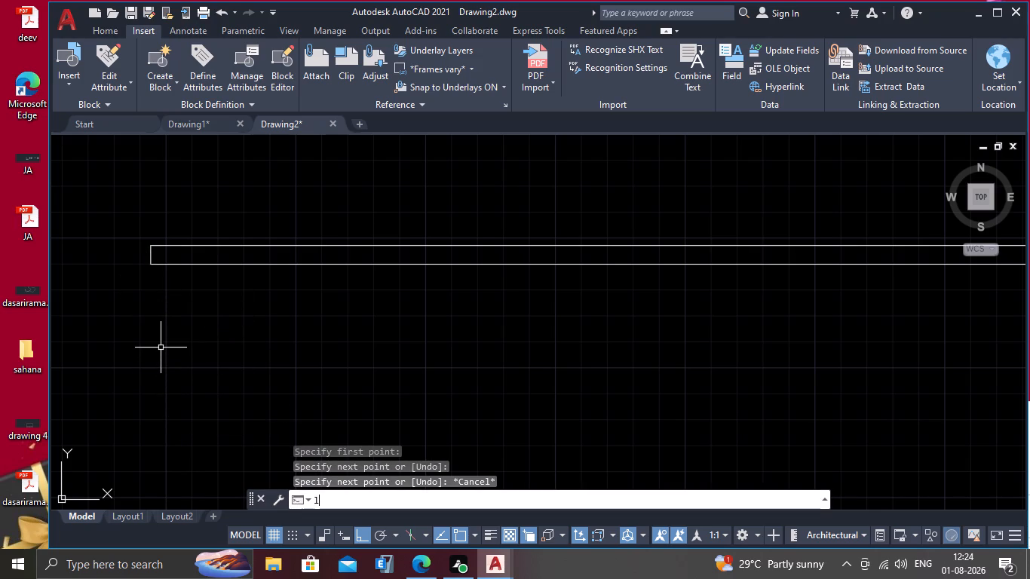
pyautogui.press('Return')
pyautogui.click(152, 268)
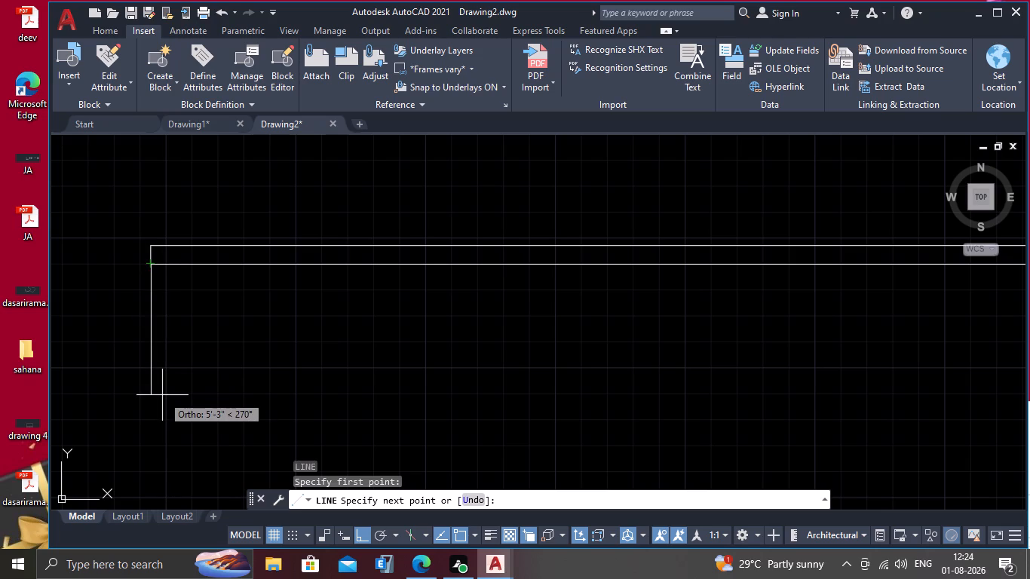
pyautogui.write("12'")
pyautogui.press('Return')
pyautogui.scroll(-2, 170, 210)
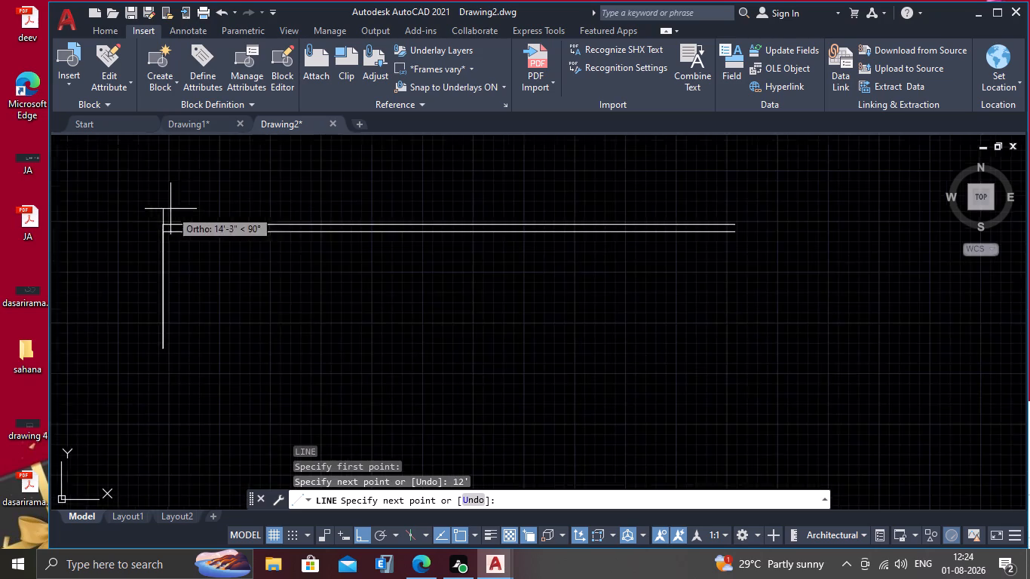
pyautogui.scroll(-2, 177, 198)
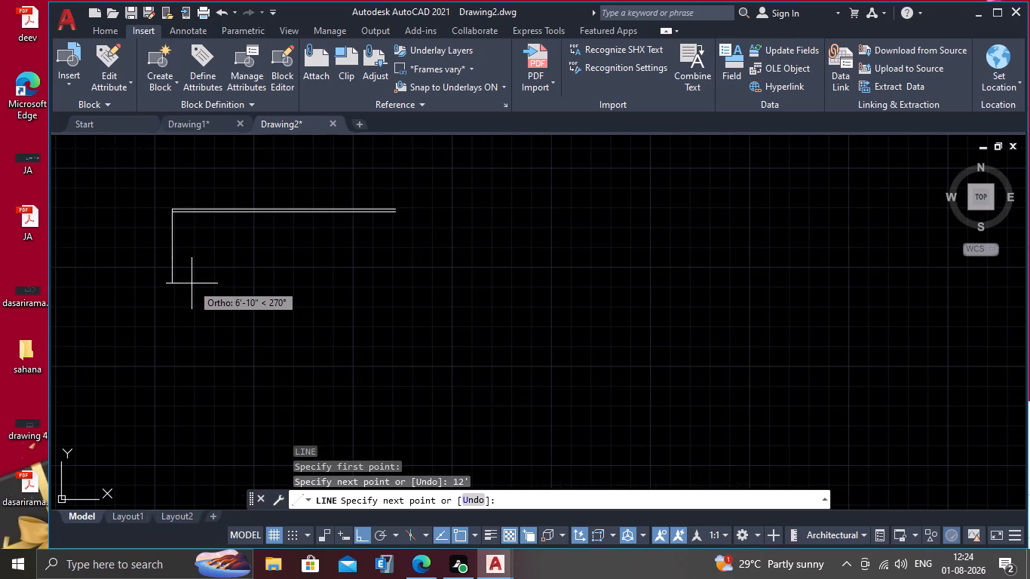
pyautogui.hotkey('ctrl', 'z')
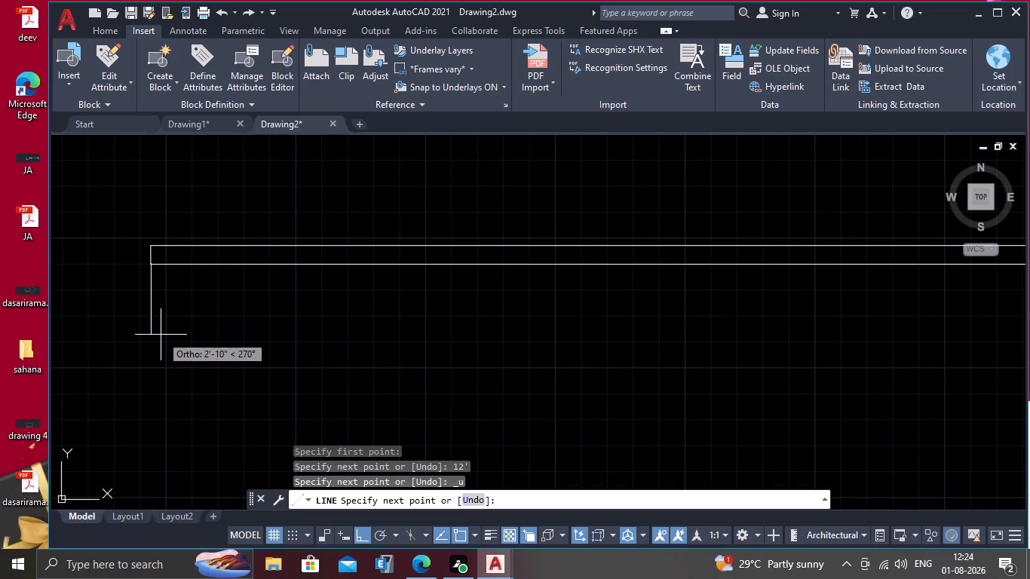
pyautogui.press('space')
# From the left end of the lower wall line, draw connected room lines 8'3" down, 12' right and 8'3" back up.
pyautogui.scroll(1, 113, 288)
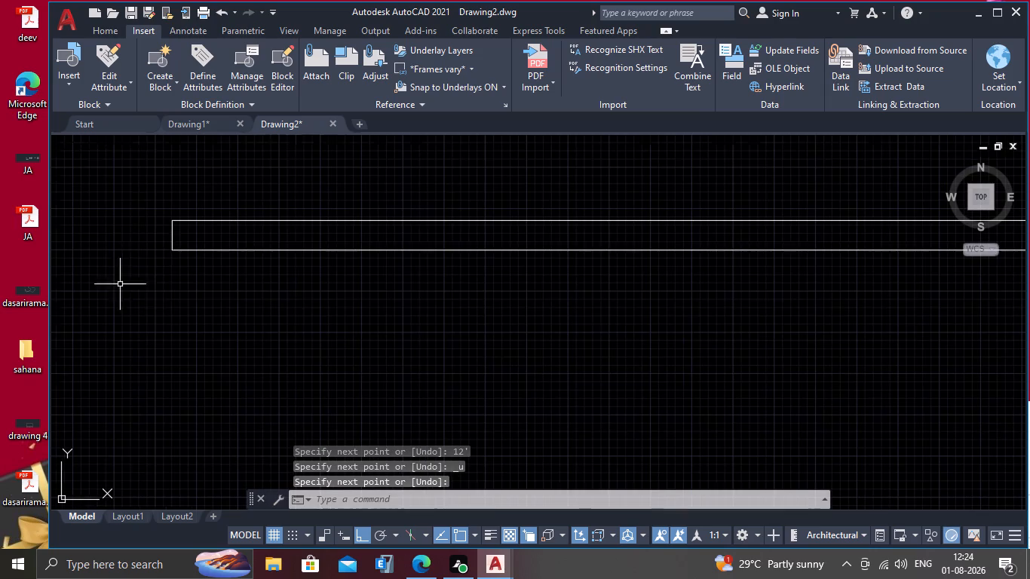
pyautogui.press('l')
pyautogui.press('Return')
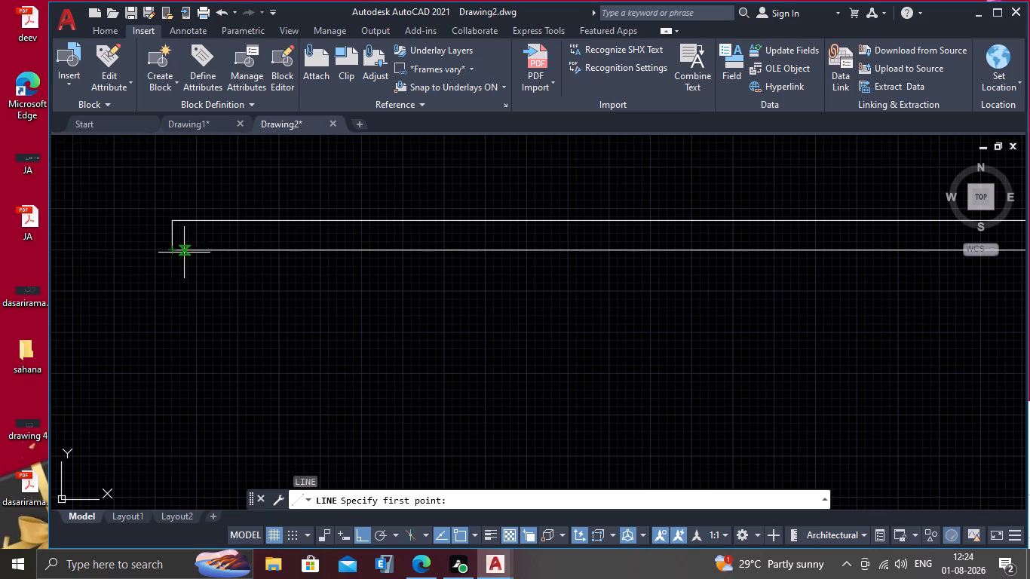
pyautogui.click(173, 253)
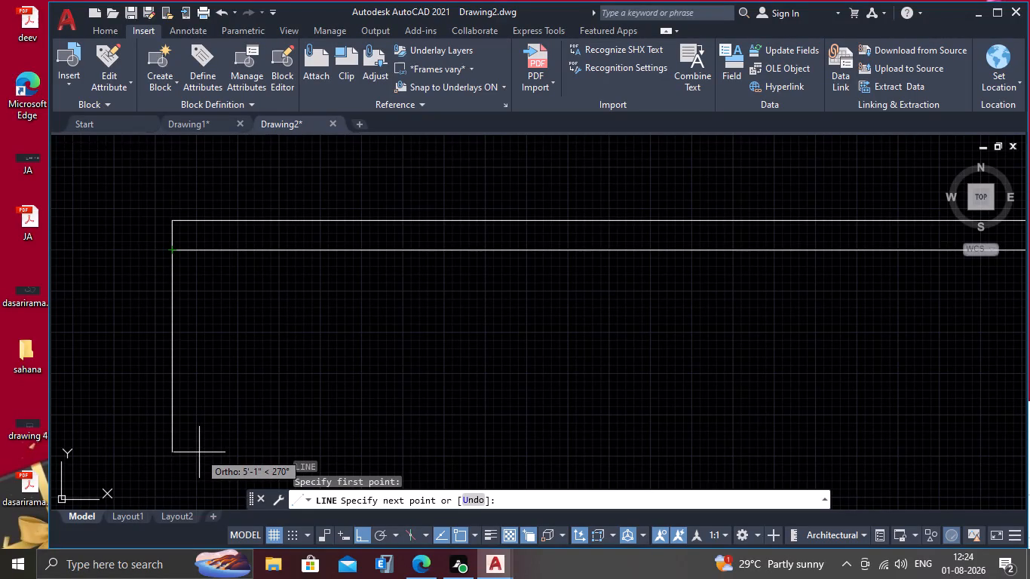
pyautogui.press('8')
pyautogui.press("'")
pyautogui.write('3"')
pyautogui.press('Return')
pyautogui.scroll(-3, 198, 259)
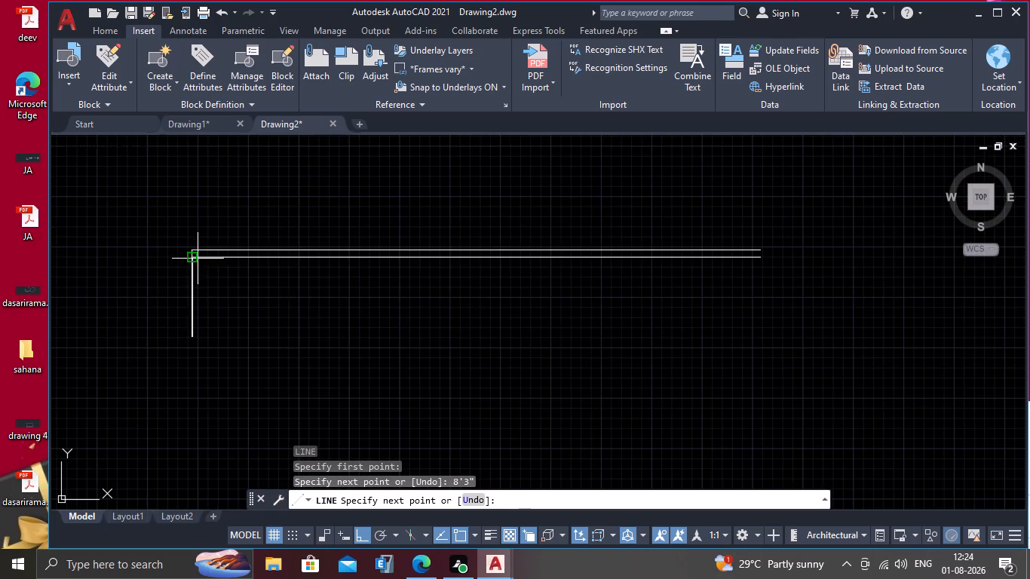
pyautogui.write('12')
pyautogui.press("'")
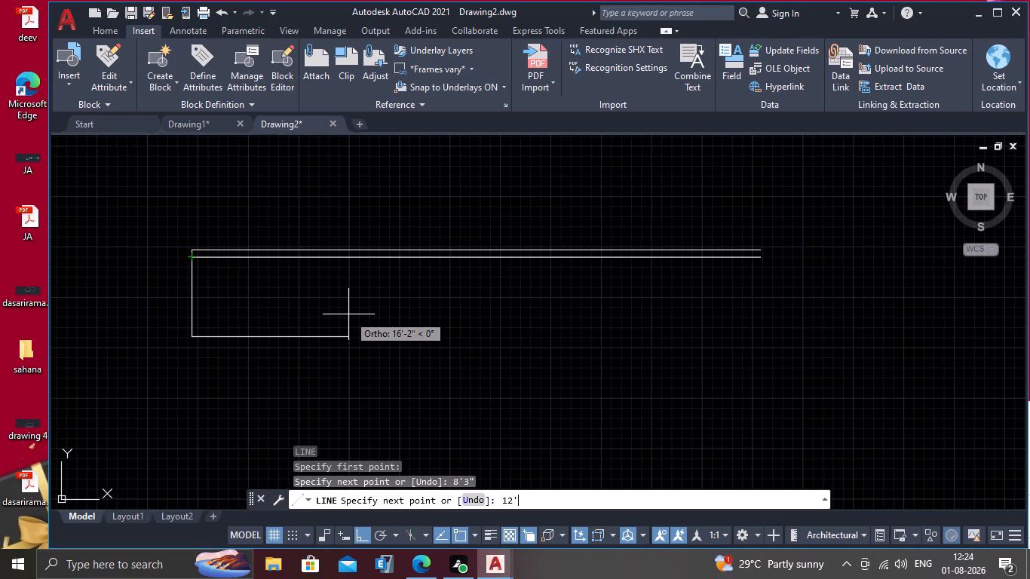
pyautogui.press('Return')
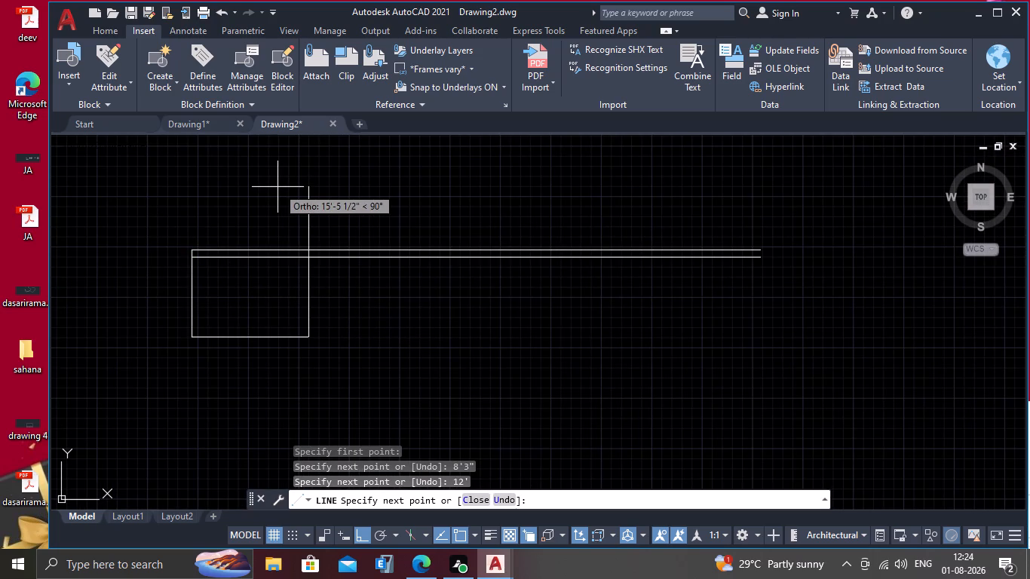
pyautogui.press('8')
pyautogui.write('\'3"')
pyautogui.press('Return')
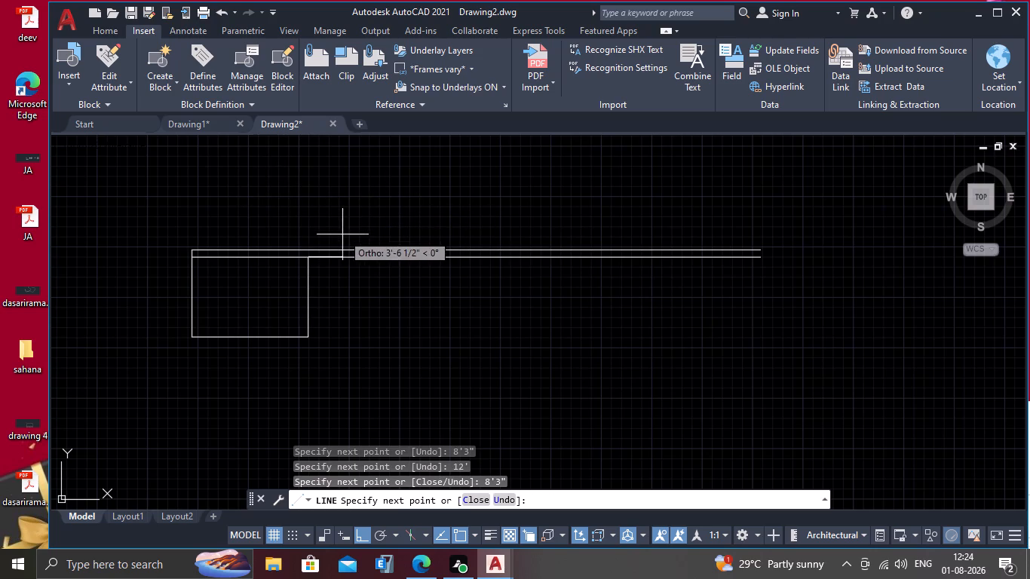
pyautogui.press('Escape')
# Offset the room's right and bottom lines 9" outward.
pyautogui.moveTo(376, 288); pyautogui.dragTo(185, 296, button='middle')
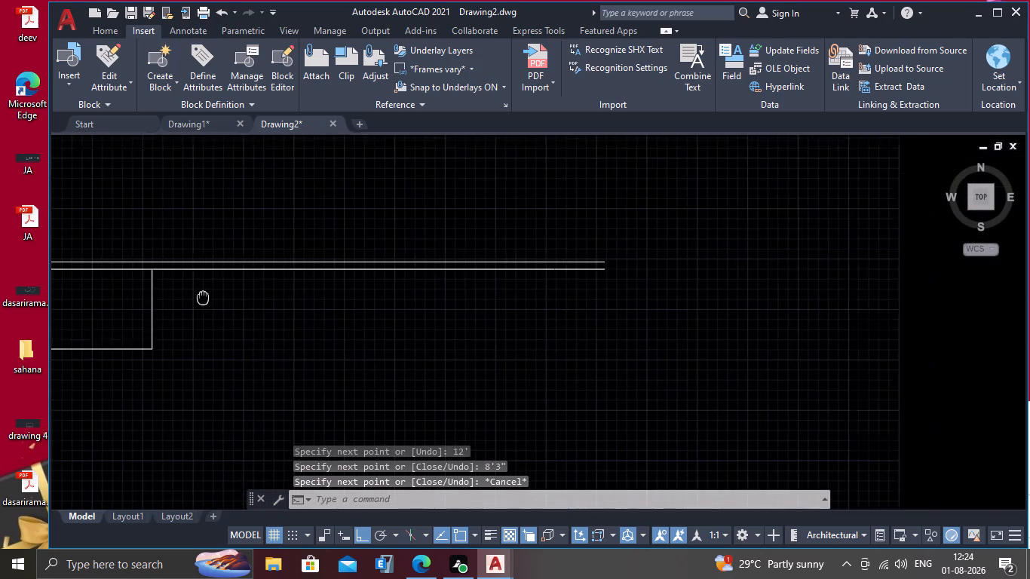
pyautogui.moveTo(185, 296); pyautogui.dragTo(147, 291, button='middle')
pyautogui.scroll(-1, 163, 310)
pyautogui.moveTo(175, 312); pyautogui.dragTo(366, 281, button='middle')
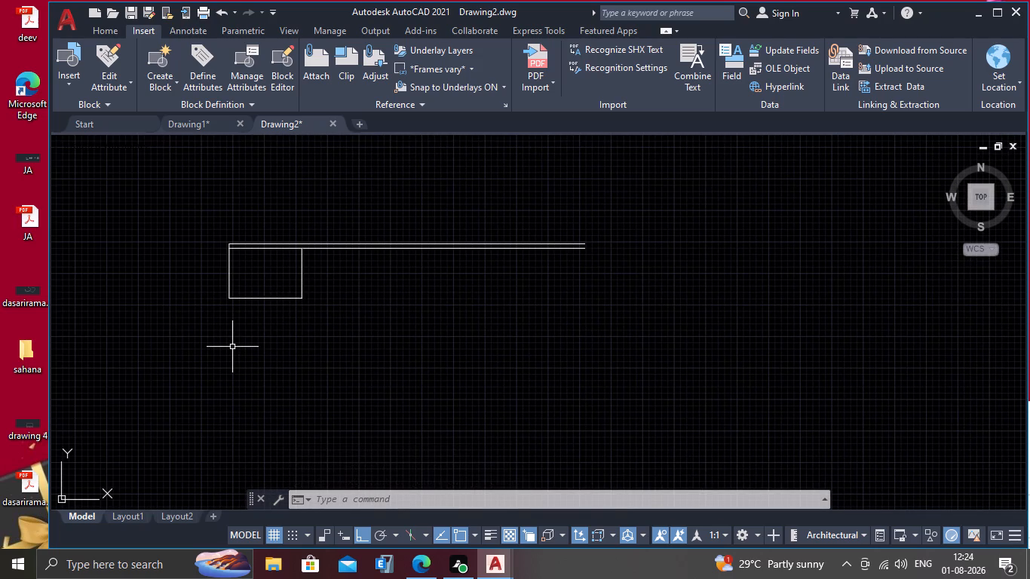
pyautogui.scroll(1, 323, 271)
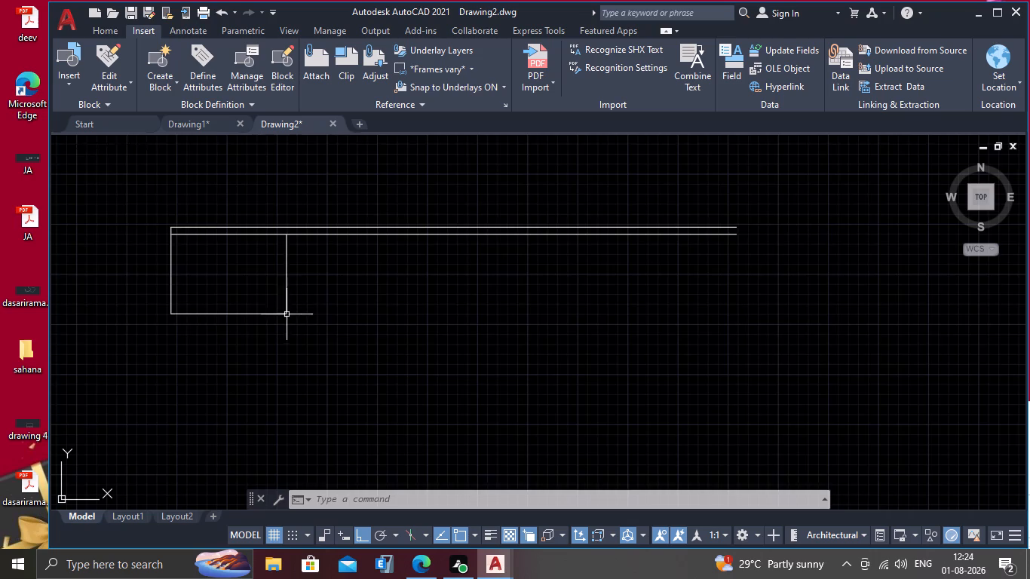
pyautogui.scroll(1, 276, 290)
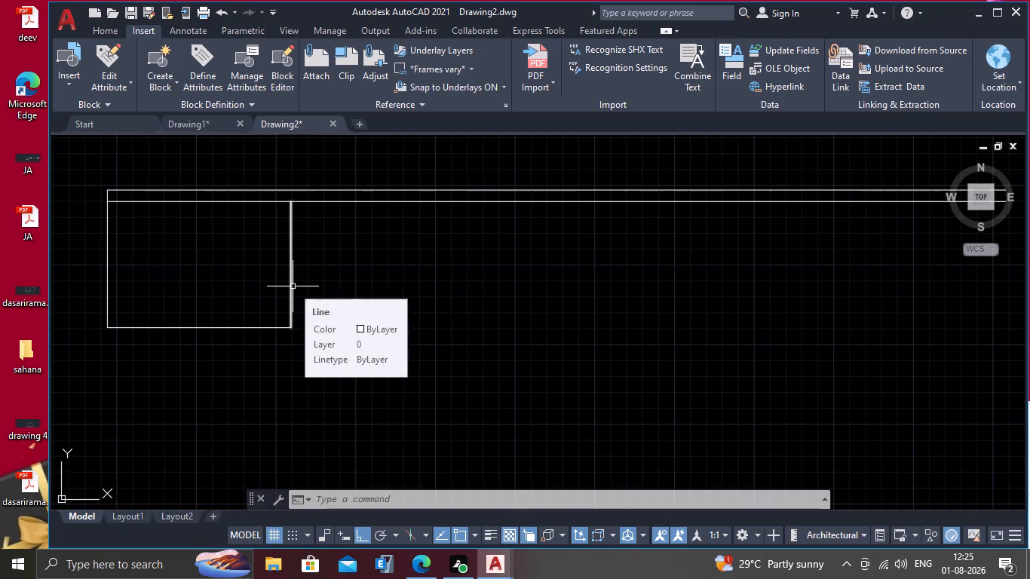
pyautogui.press('o')
pyautogui.press('Return')
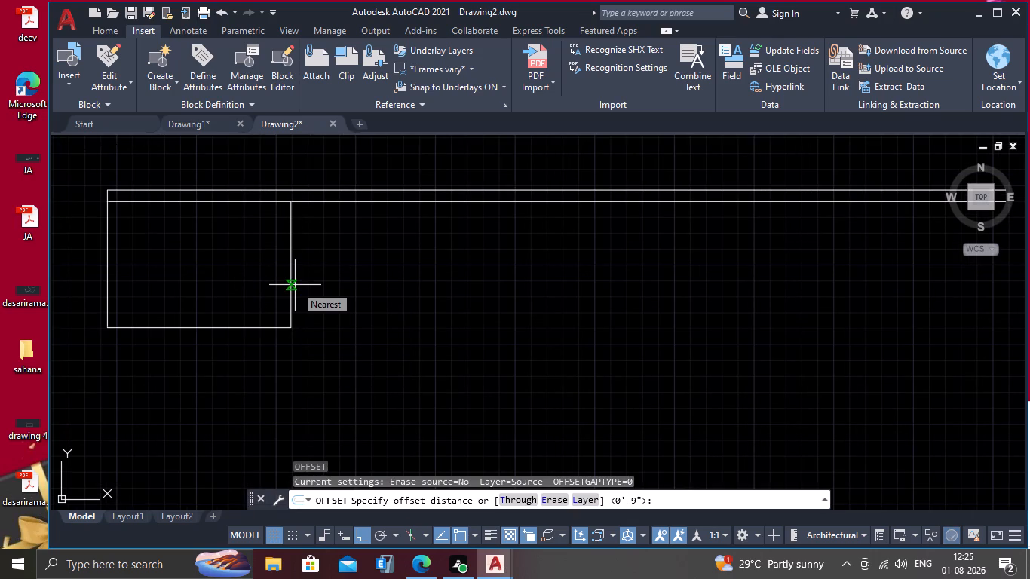
pyautogui.press('9')
pyautogui.press("'")
pyautogui.press('BackSpace')
pyautogui.hotkey('shift', '"')
pyautogui.press('Return')
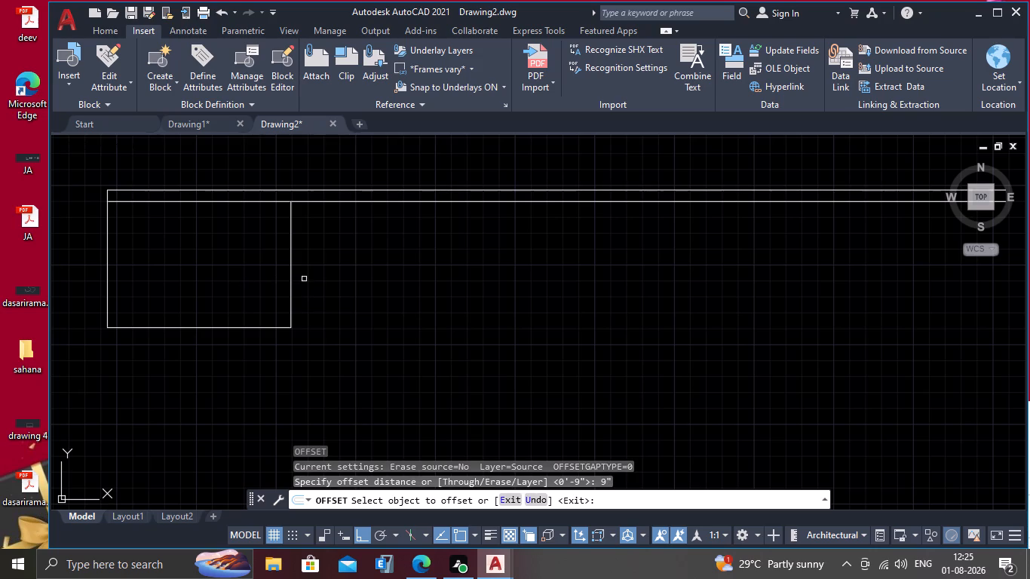
pyautogui.click(293, 283)
pyautogui.click(299, 284)
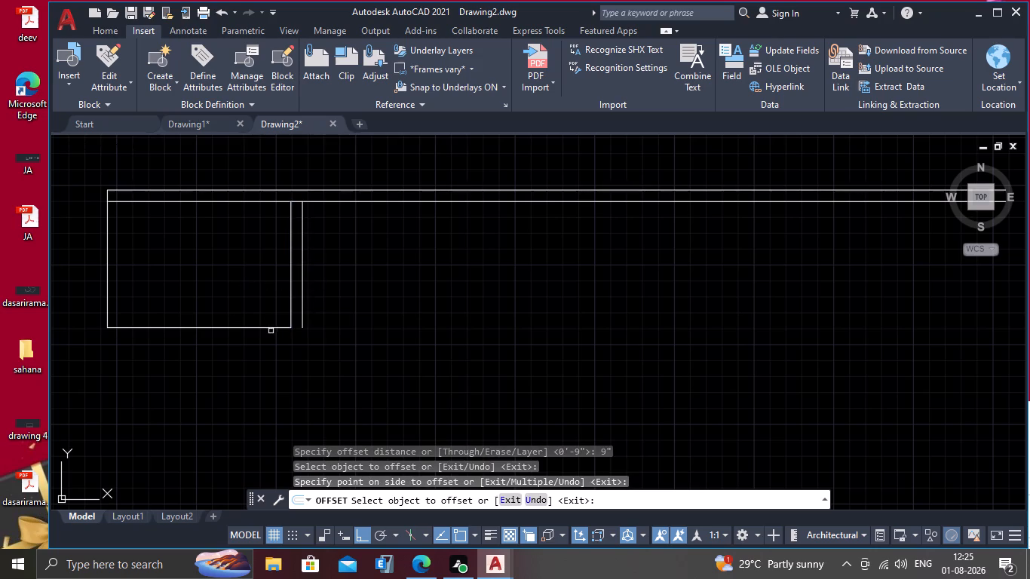
pyautogui.click(270, 331)
pyautogui.click(262, 329)
pyautogui.moveTo(261, 352); pyautogui.dragTo(252, 352)
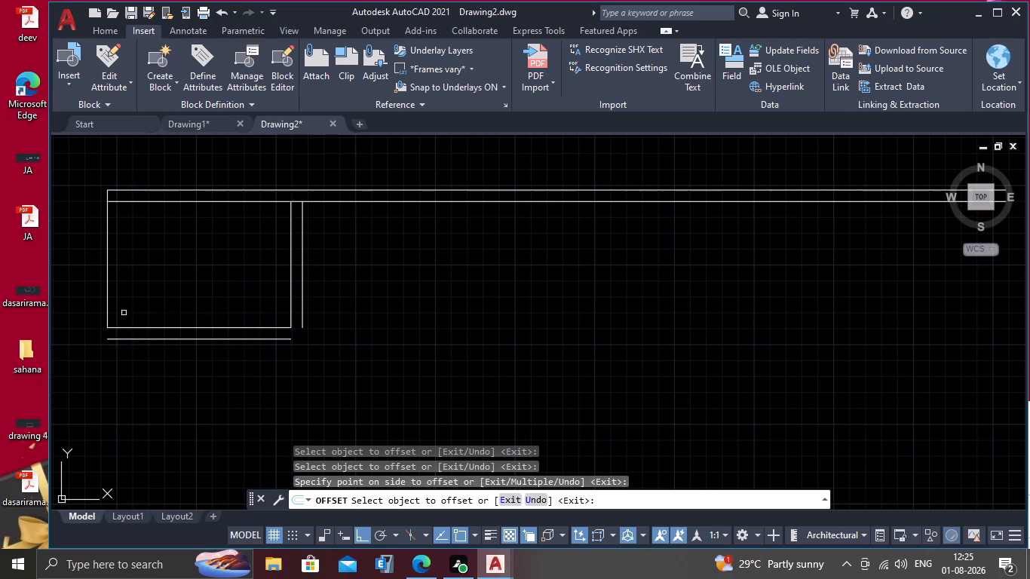
# Offset the room's left vertical line 9" inward.
pyautogui.click(103, 305)
pyautogui.click(109, 305)
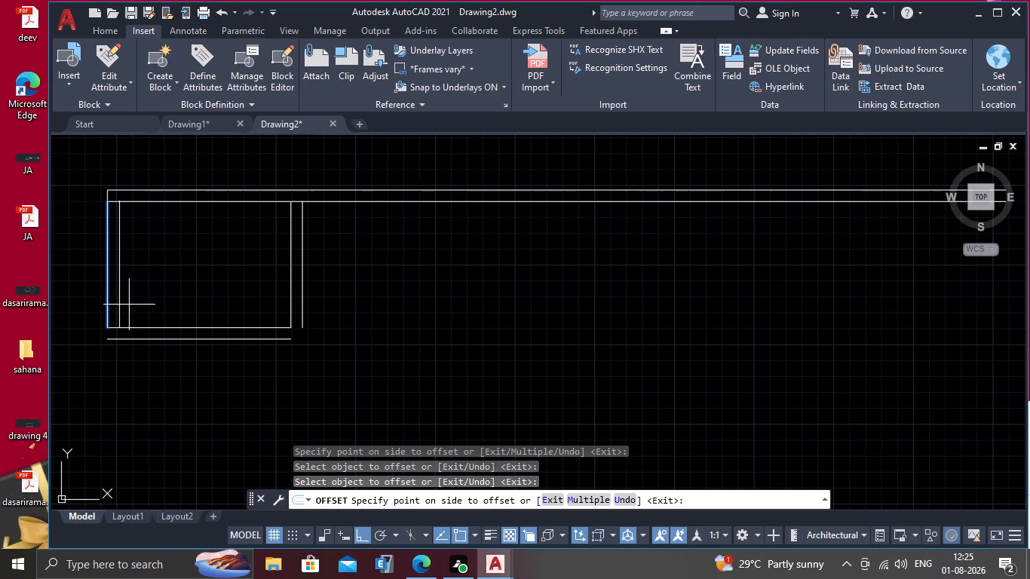
pyautogui.click(129, 305)
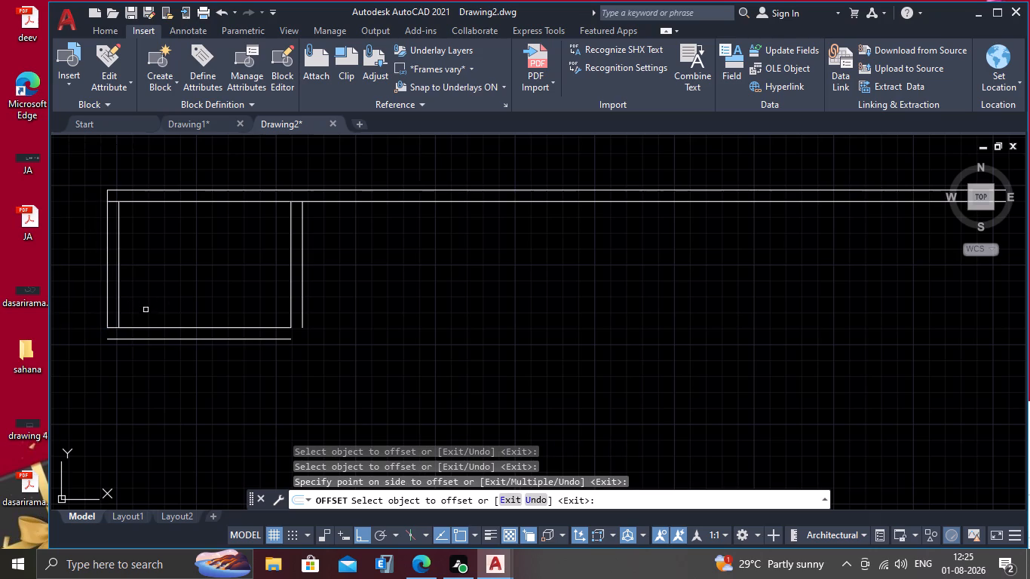
pyautogui.press('space')
# Delete the room's right and bottom lines together with their two outer offset lines.
pyautogui.scroll(-2, 146, 288)
pyautogui.scroll(2, 181, 279)
pyautogui.moveTo(268, 270); pyautogui.dragTo(220, 350)
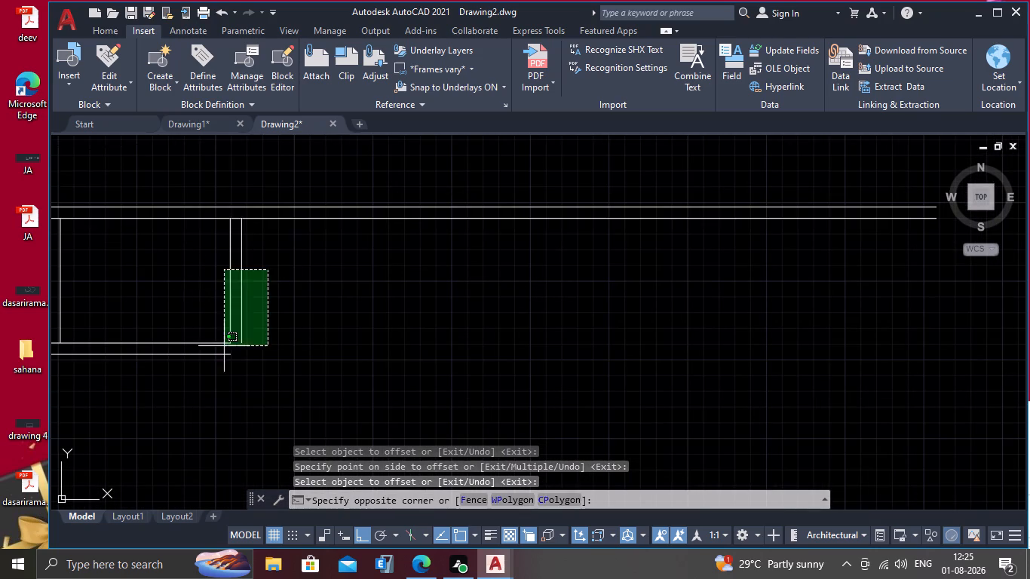
pyautogui.moveTo(220, 350); pyautogui.dragTo(181, 381)
pyautogui.press('BackSpace')
pyautogui.scroll(-1, 183, 358)
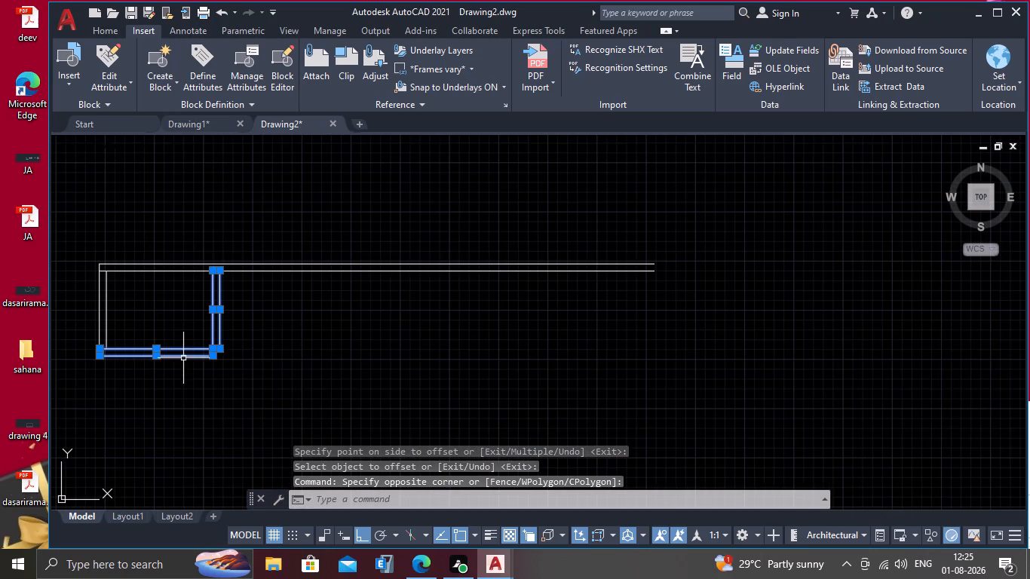
pyautogui.press('Delete')
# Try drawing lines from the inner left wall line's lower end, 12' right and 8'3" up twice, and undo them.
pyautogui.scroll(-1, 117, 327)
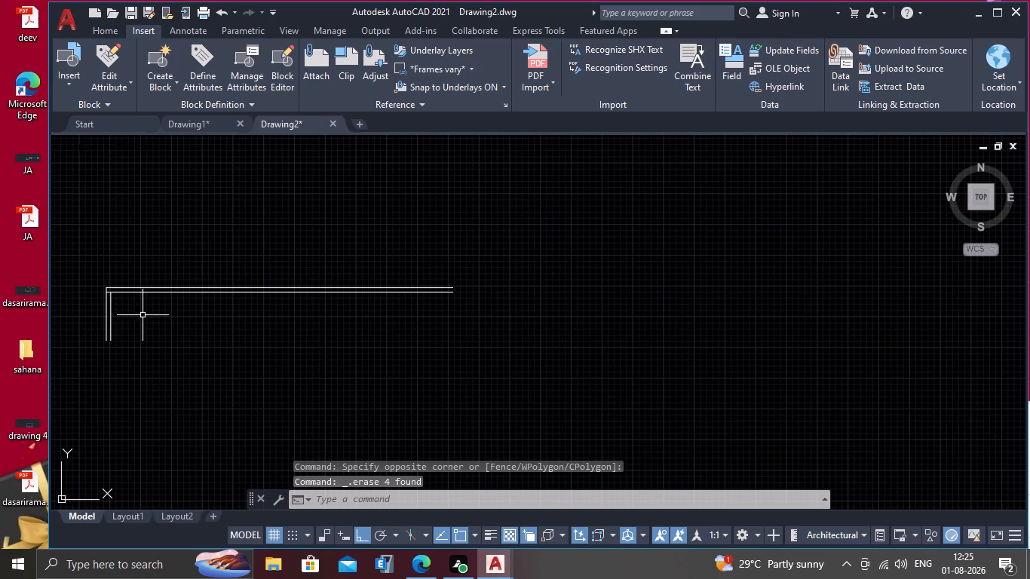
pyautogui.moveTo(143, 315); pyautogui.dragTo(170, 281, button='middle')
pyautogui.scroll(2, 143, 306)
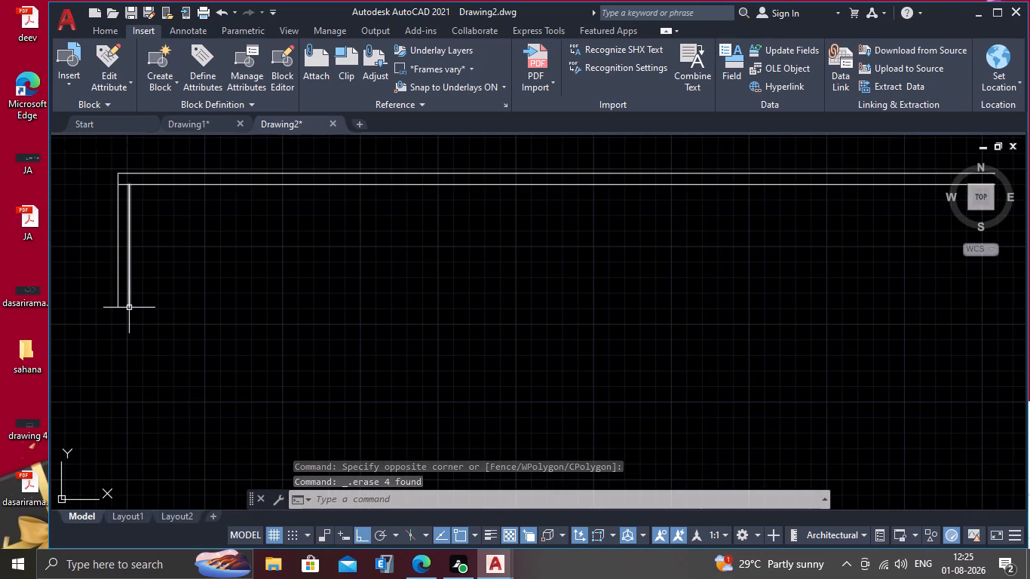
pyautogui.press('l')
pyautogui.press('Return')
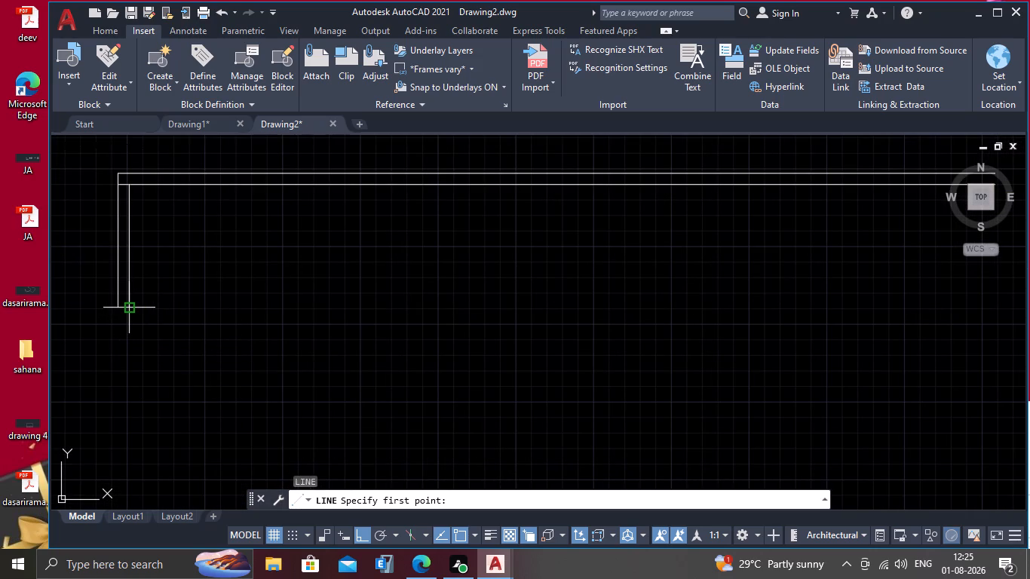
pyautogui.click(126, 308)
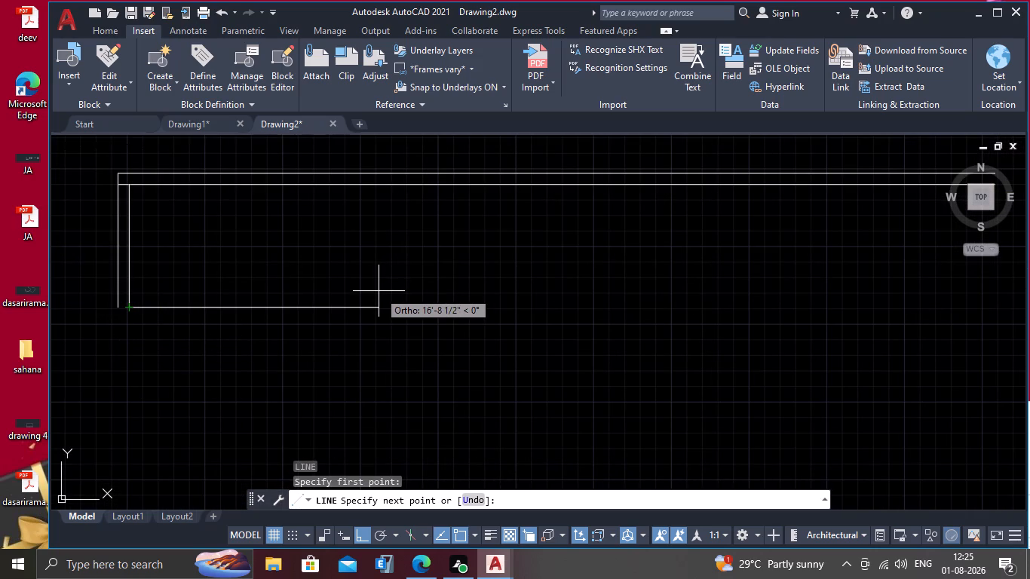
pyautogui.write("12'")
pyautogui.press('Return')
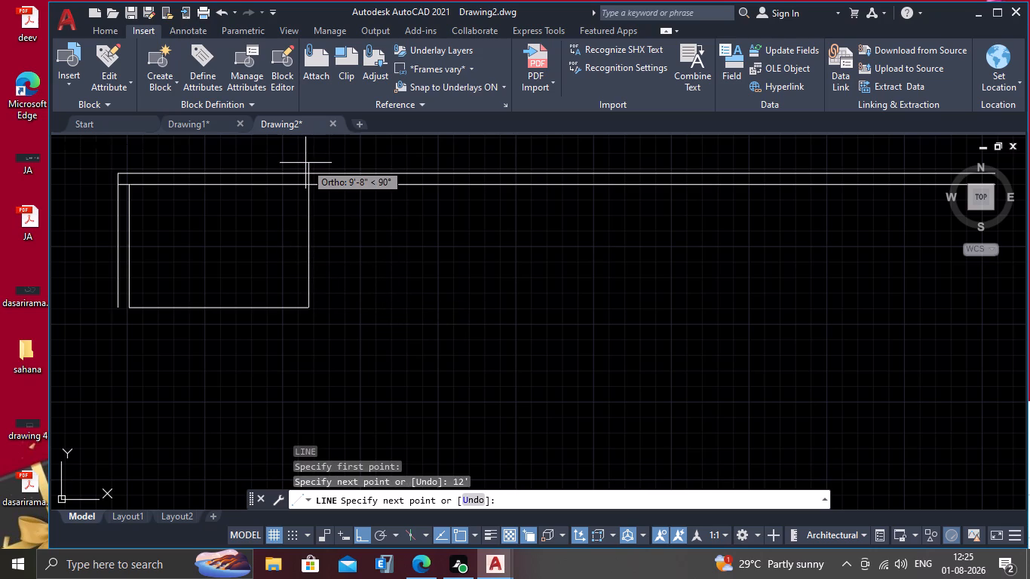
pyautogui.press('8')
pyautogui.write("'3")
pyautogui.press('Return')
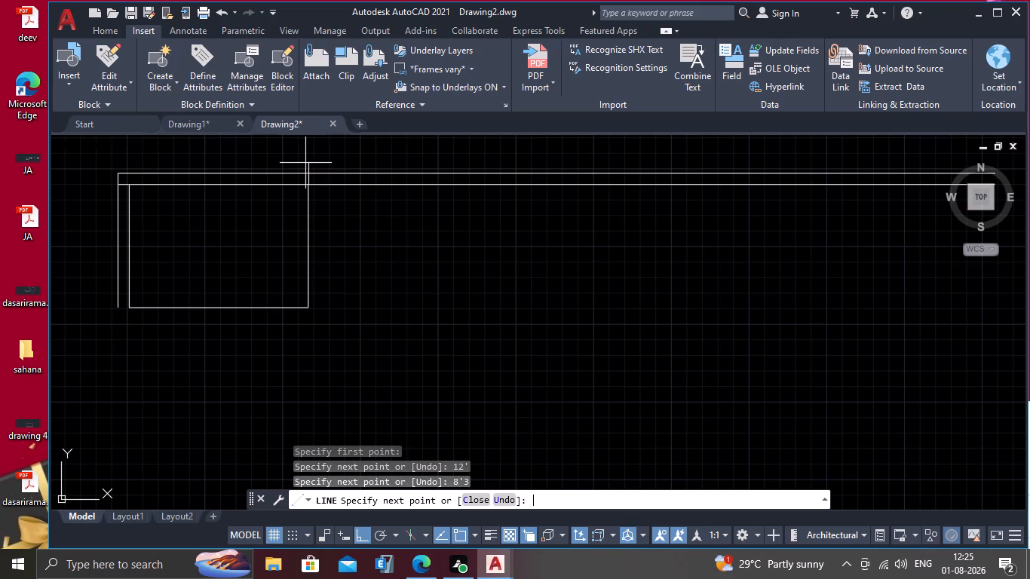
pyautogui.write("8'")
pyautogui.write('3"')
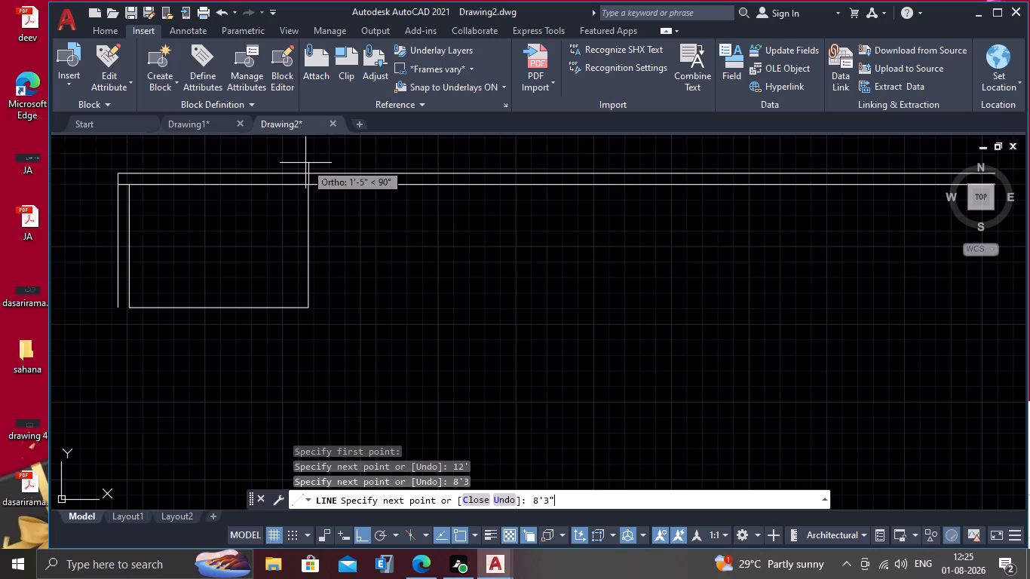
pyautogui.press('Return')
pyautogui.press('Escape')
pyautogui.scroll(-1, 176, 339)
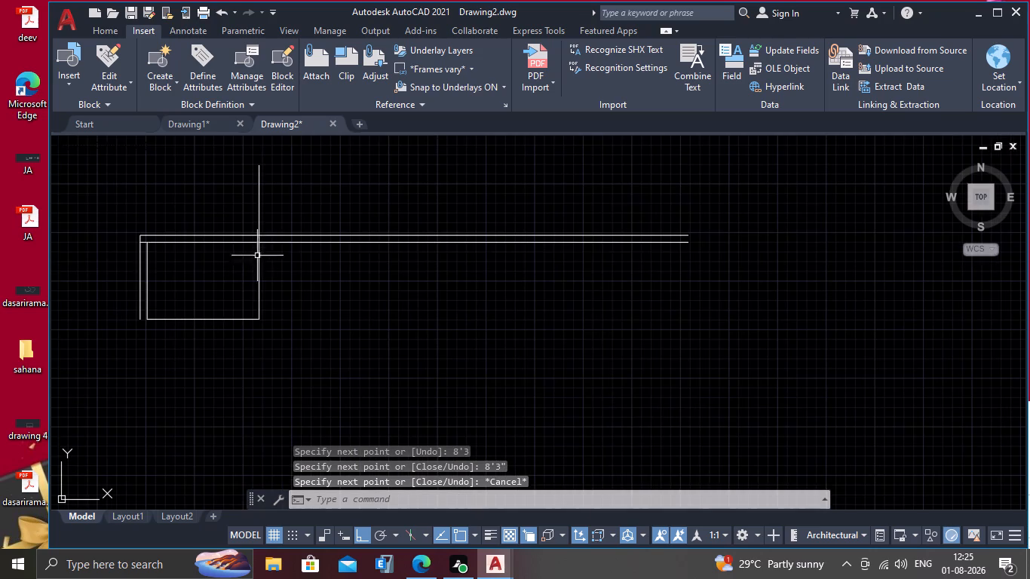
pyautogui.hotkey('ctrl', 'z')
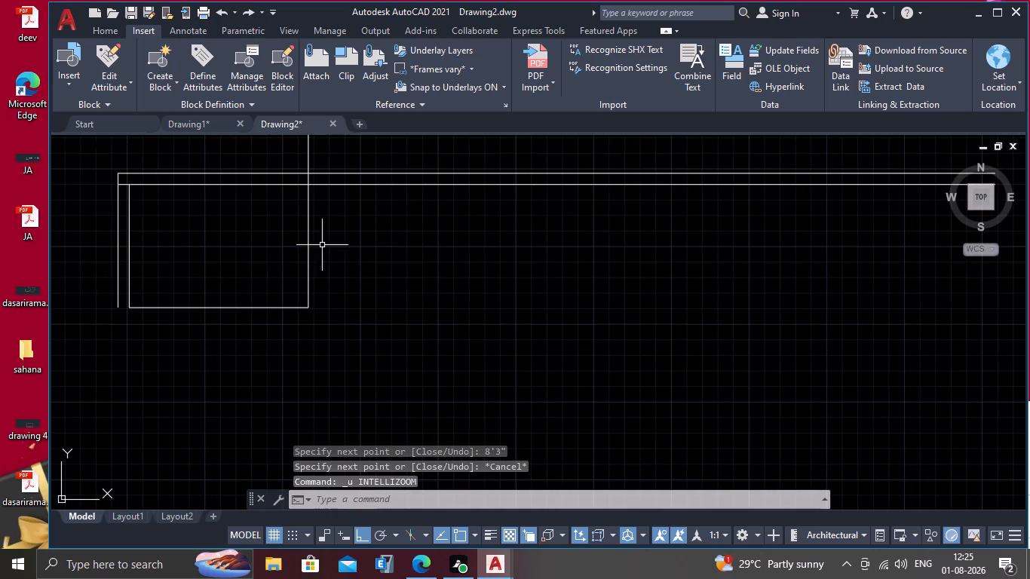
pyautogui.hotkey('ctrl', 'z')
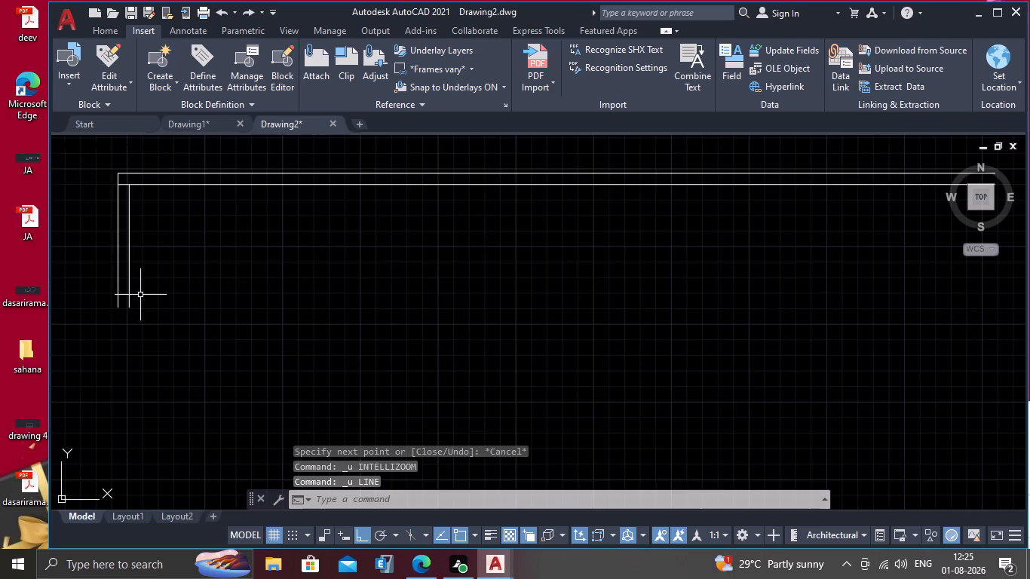
# From the lower end of the inner left wall line, draw connected lines 12' right and 8'3" up.
pyautogui.scroll(1, 140, 295)
pyautogui.scroll(-1, 133, 297)
pyautogui.moveTo(124, 237); pyautogui.dragTo(105, 297, button='middle')
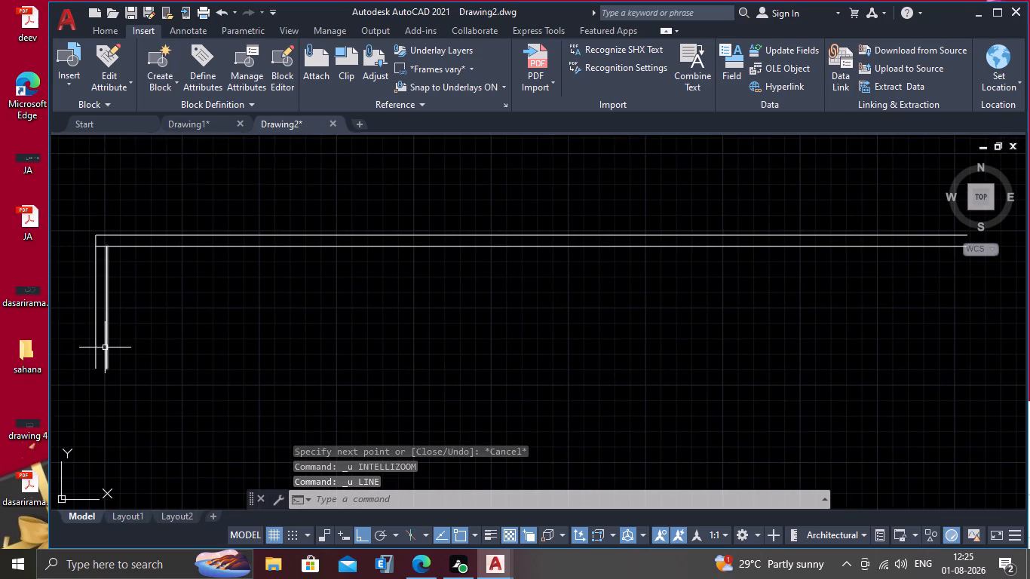
pyautogui.moveTo(100, 397); pyautogui.dragTo(94, 324, button='middle')
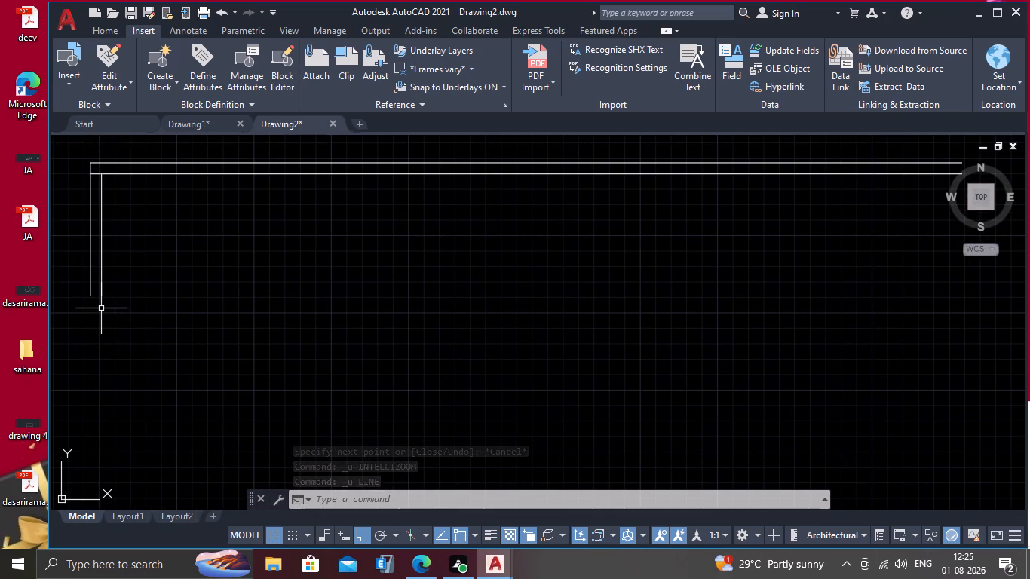
pyautogui.press('l')
pyautogui.press('Return')
pyautogui.click(103, 296)
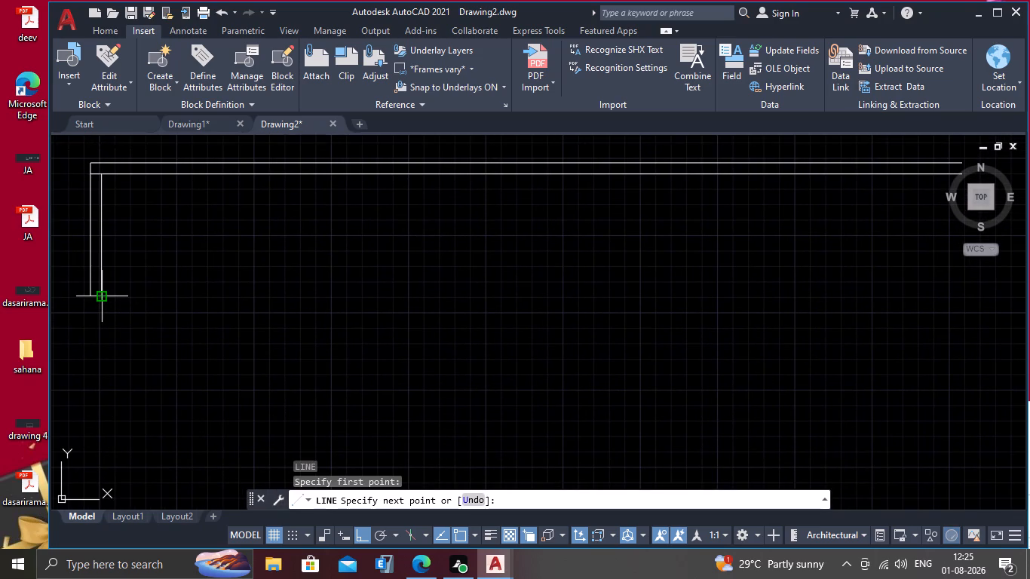
pyautogui.write("12'")
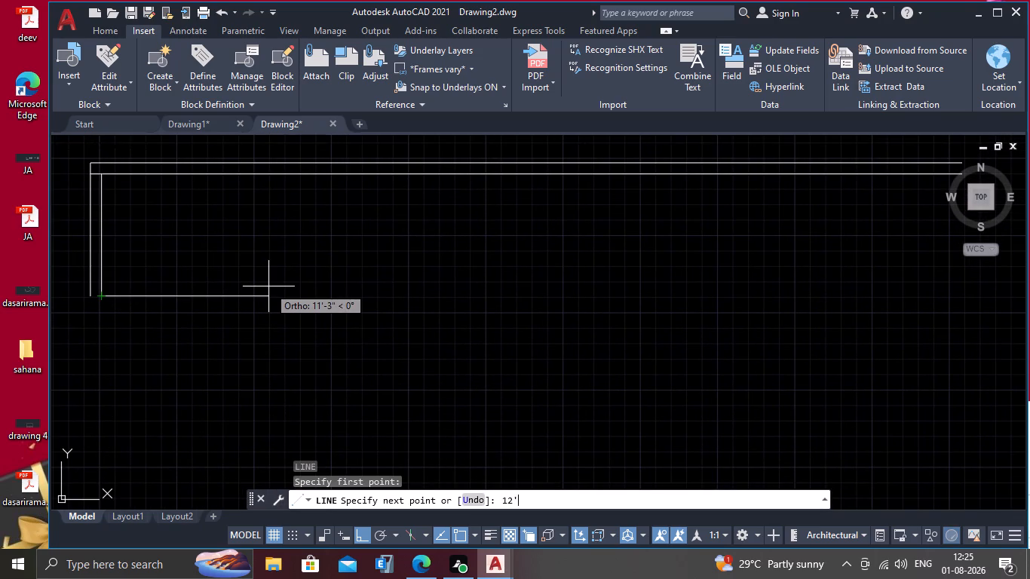
pyautogui.press('Return')
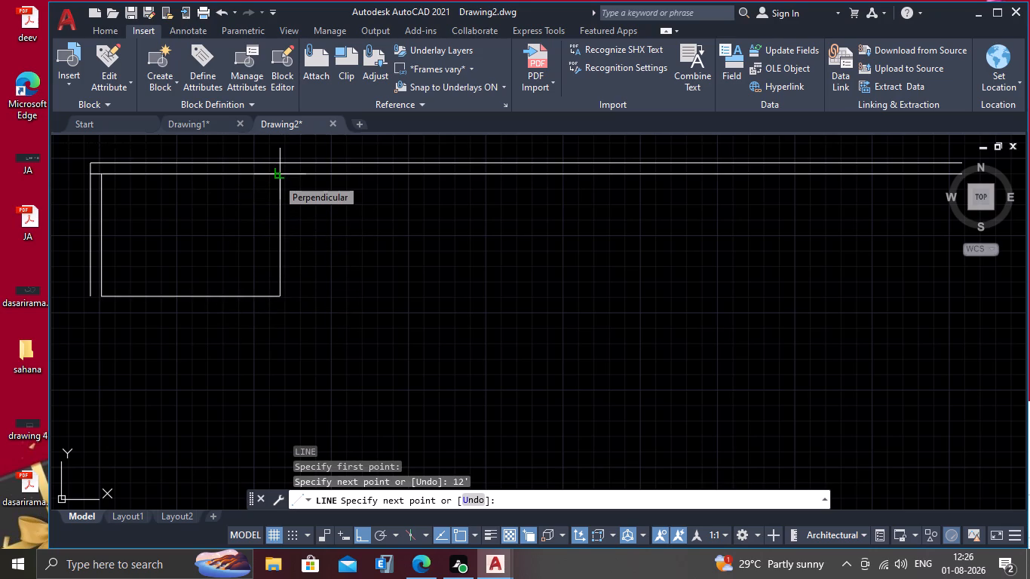
pyautogui.write("8'")
pyautogui.press('3')
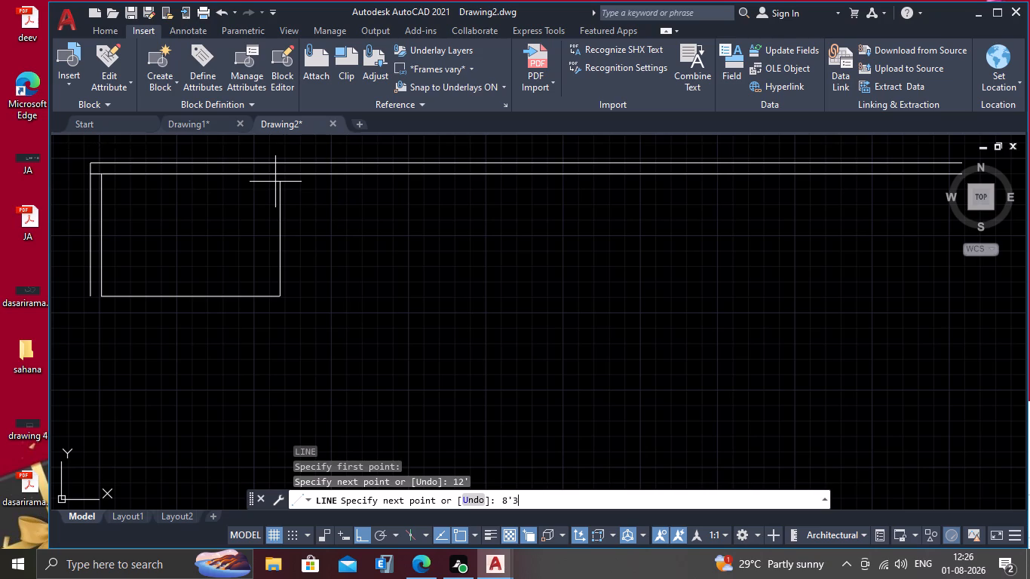
pyautogui.hotkey('shift', '"')
pyautogui.press('Return')
pyautogui.press('Escape')
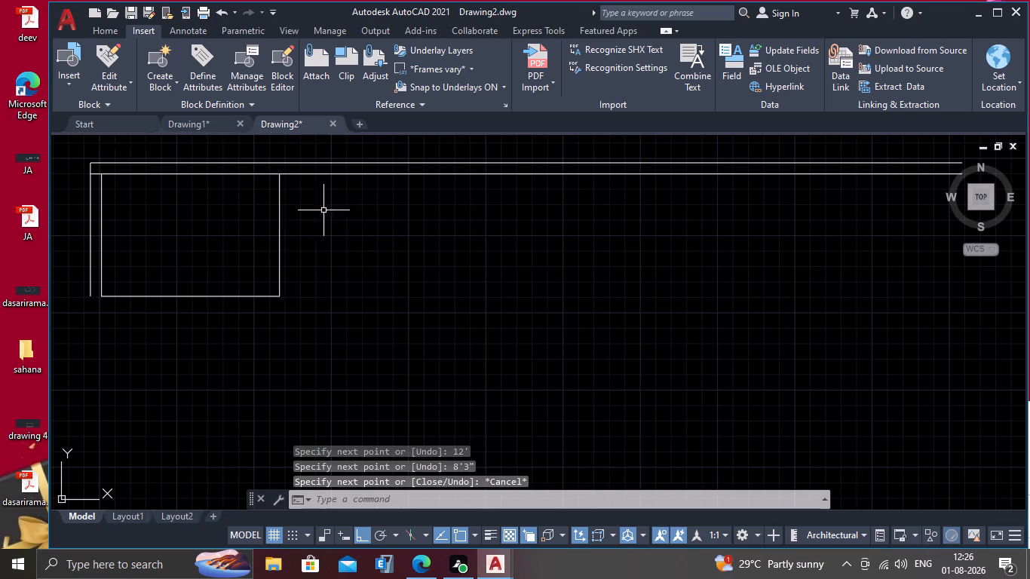
# Offset the room's new bottom and right lines 9" outward.
pyautogui.scroll(-1, 195, 354)
pyautogui.press('o')
pyautogui.press('Return')
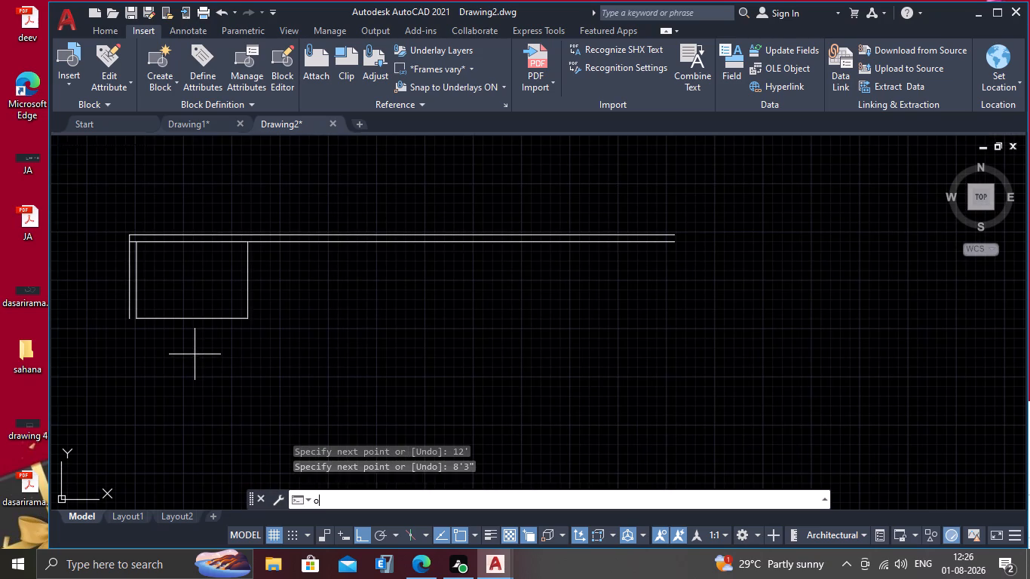
pyautogui.write('9"')
pyautogui.press('Return')
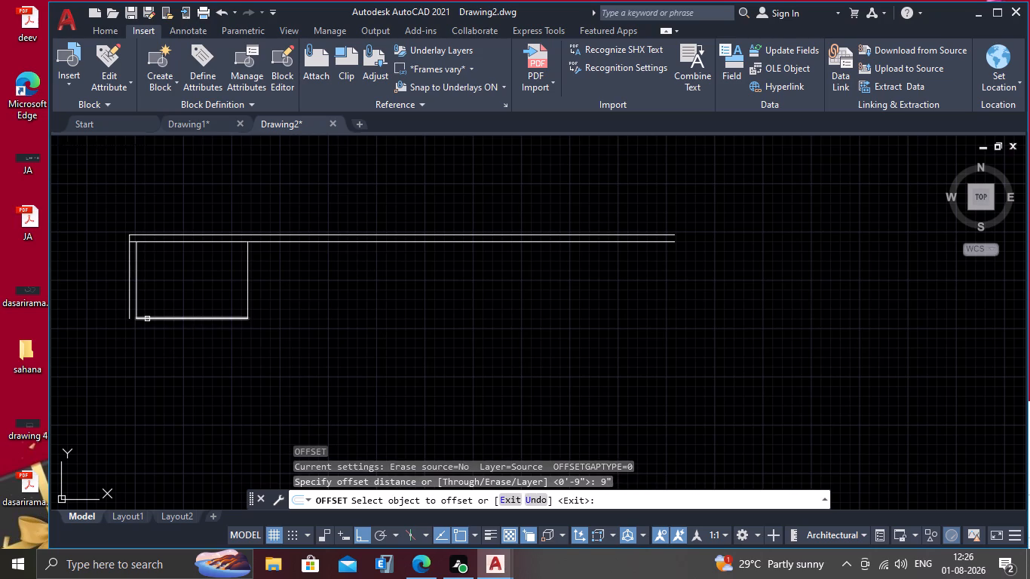
pyautogui.click(147, 319)
pyautogui.click(143, 351)
pyautogui.moveTo(247, 290); pyautogui.dragTo(258, 292)
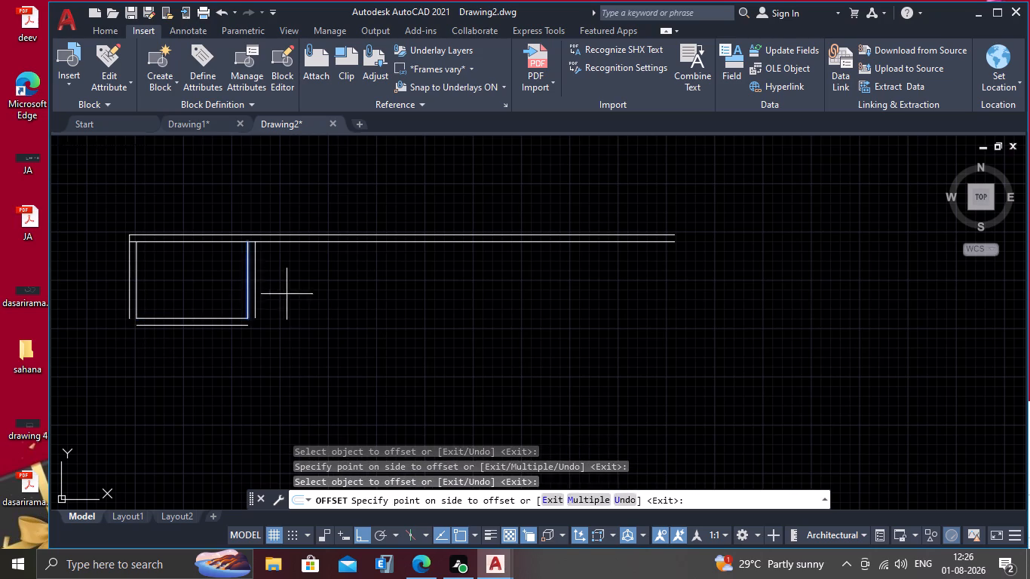
pyautogui.click(293, 295)
pyautogui.press('space')
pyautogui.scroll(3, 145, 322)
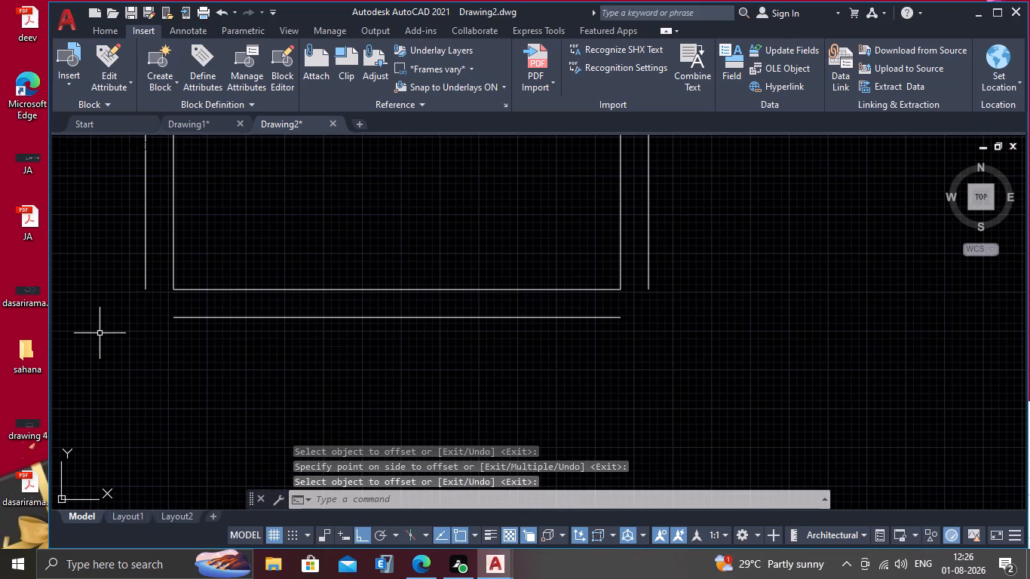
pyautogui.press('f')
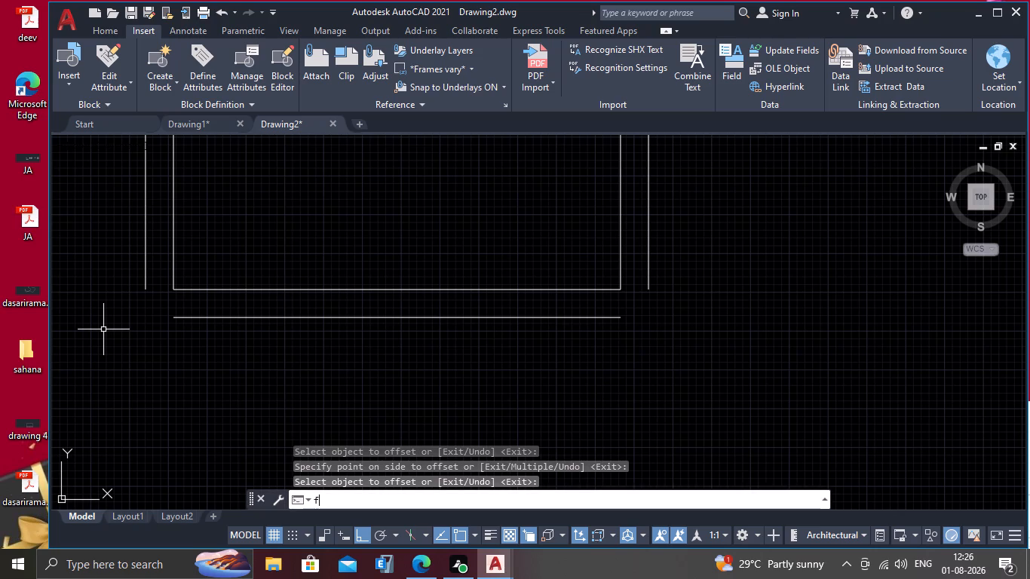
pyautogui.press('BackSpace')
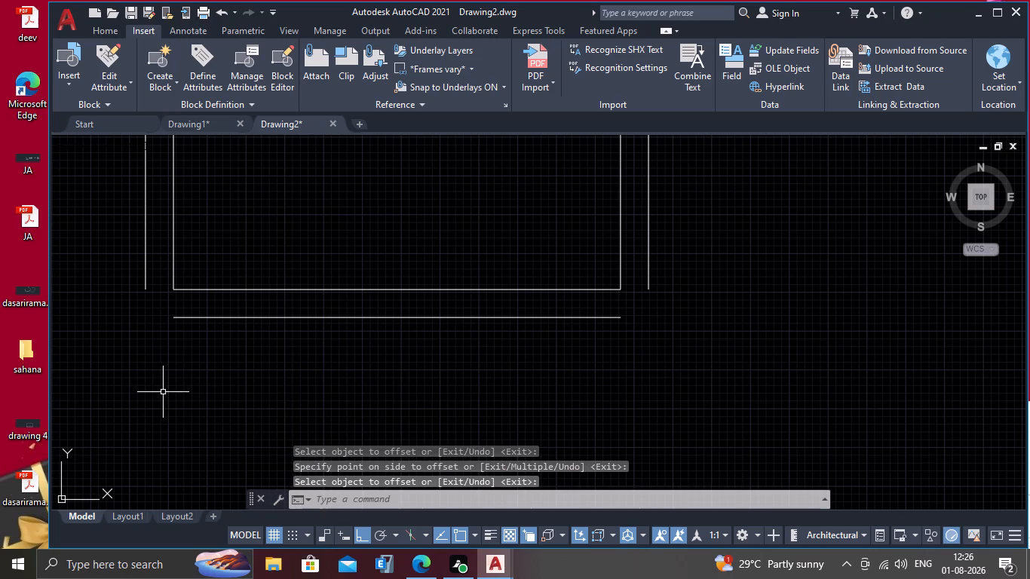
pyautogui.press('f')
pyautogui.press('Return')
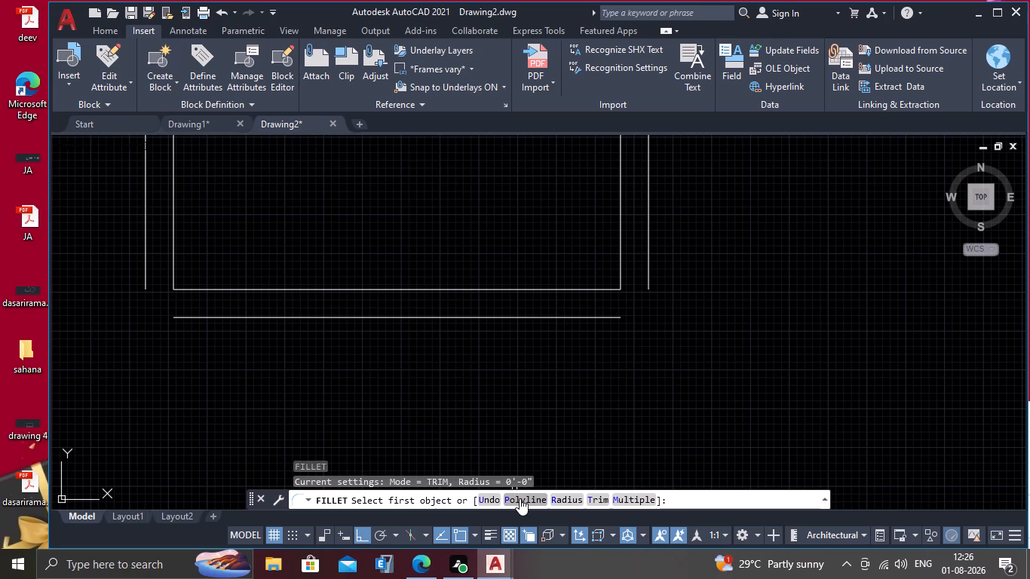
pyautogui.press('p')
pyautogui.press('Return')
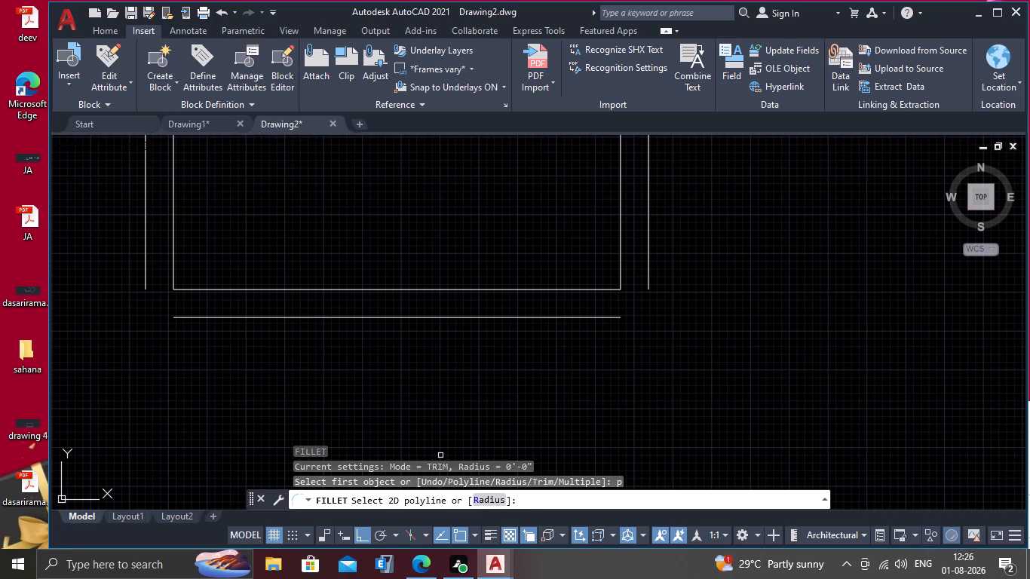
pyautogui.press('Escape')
# Fillet the outer left wall line with the outer bottom line to close the room's lower-left outer corner.
pyautogui.press('space')
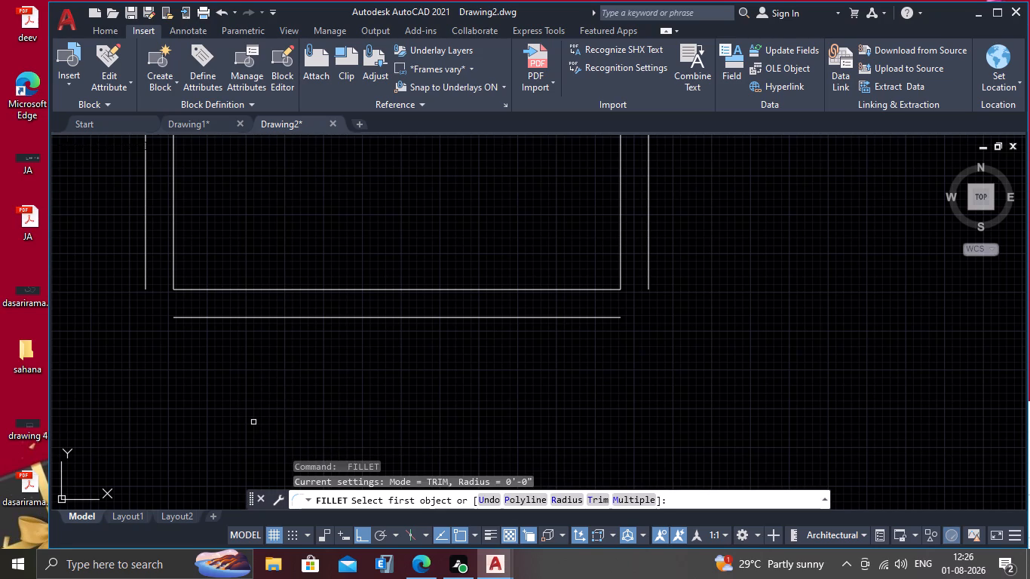
pyautogui.press('e')
pyautogui.press('x')
pyautogui.press('Return')
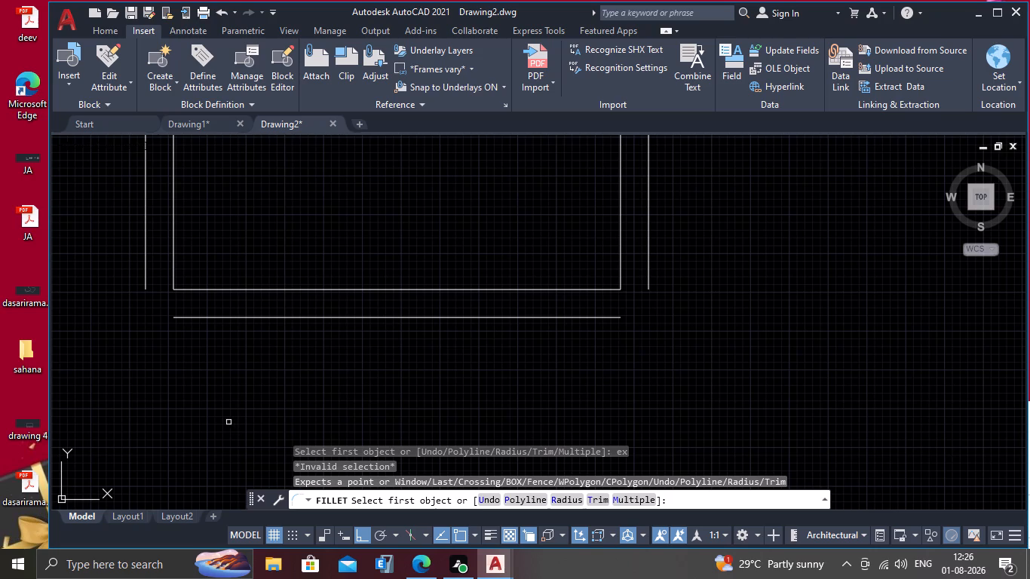
pyautogui.click(146, 262)
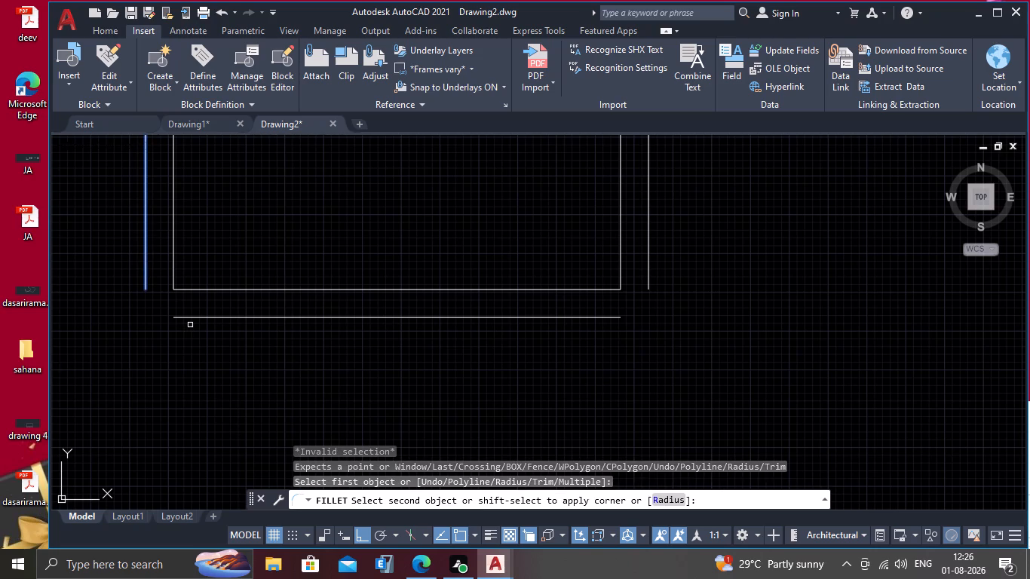
pyautogui.click(191, 320)
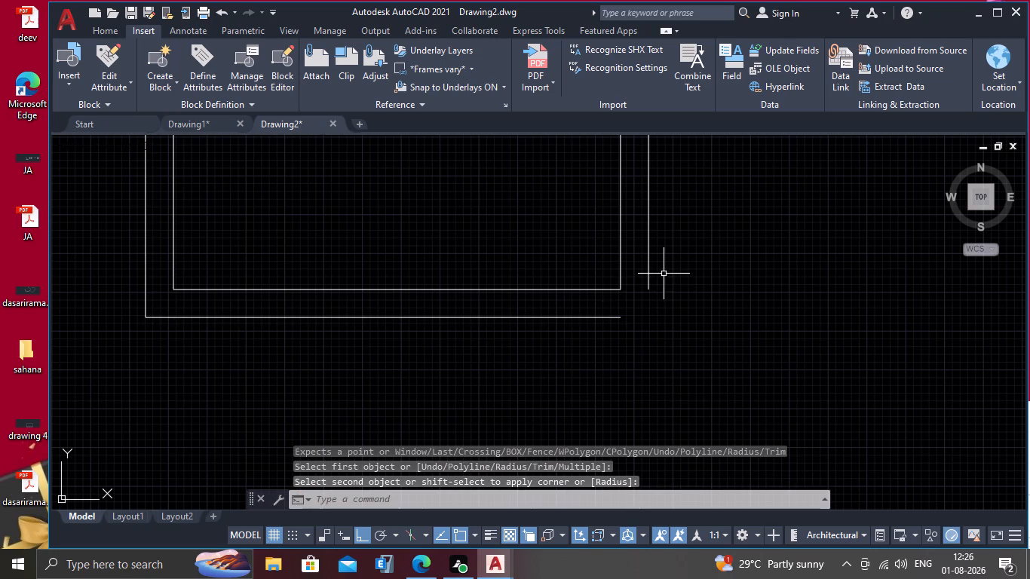
# Fillet the room's outer right wall line with its outer bottom line to close the lower-right outer corner.
pyautogui.press('Return')
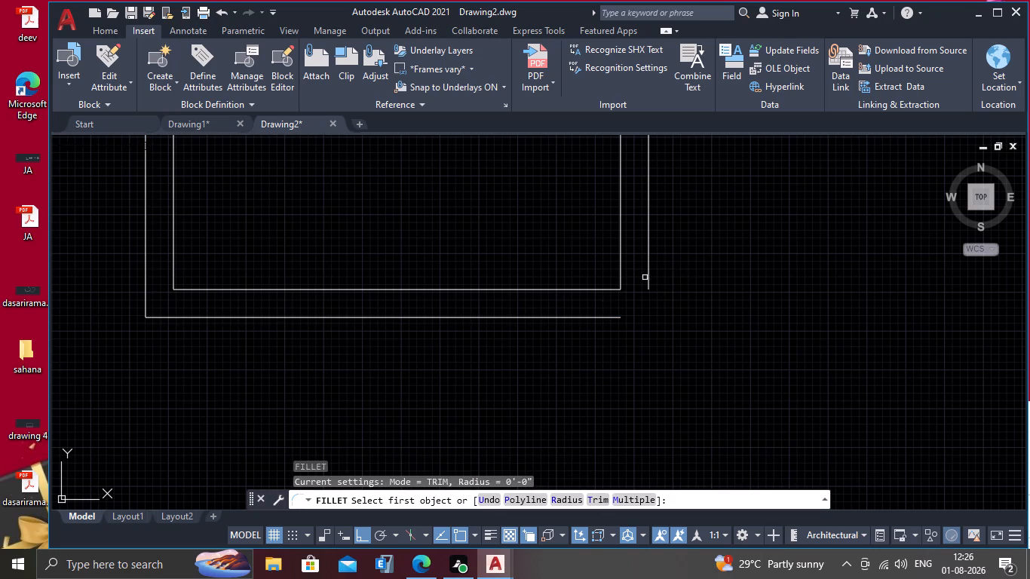
pyautogui.click(648, 272)
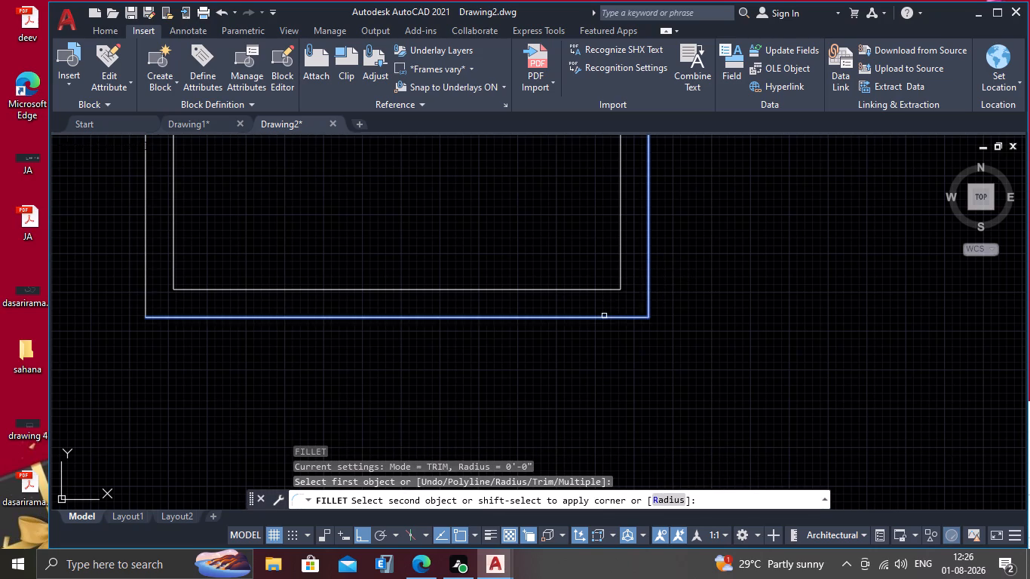
pyautogui.click(604, 316)
pyautogui.press('Escape')
# Offset the first room's outer right wall line 12' to the right to set the second room's width.
pyautogui.scroll(-2, 487, 360)
pyautogui.moveTo(593, 287); pyautogui.dragTo(391, 256, button='middle')
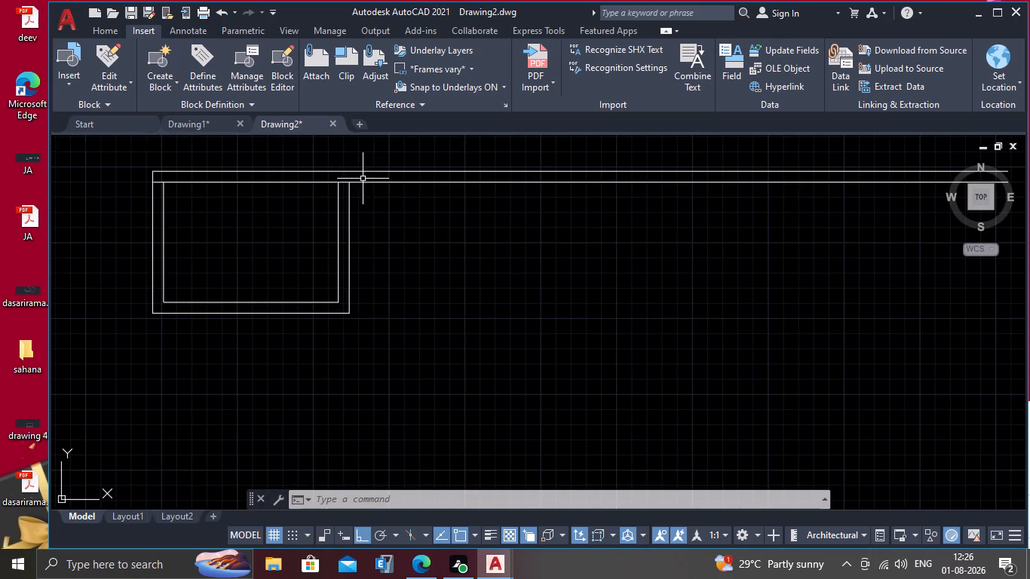
pyautogui.moveTo(363, 179); pyautogui.dragTo(301, 151, button='middle')
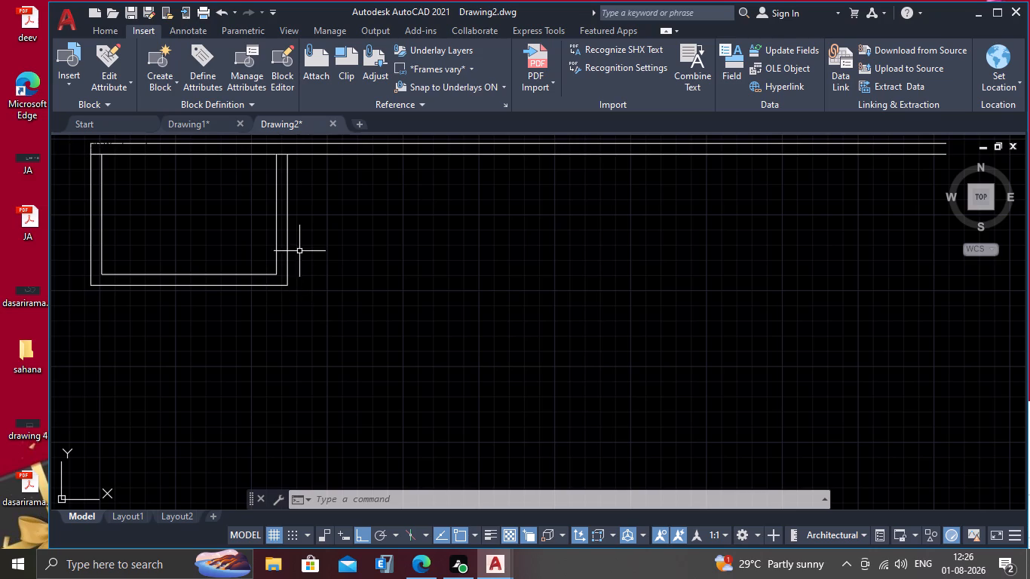
pyautogui.press('o')
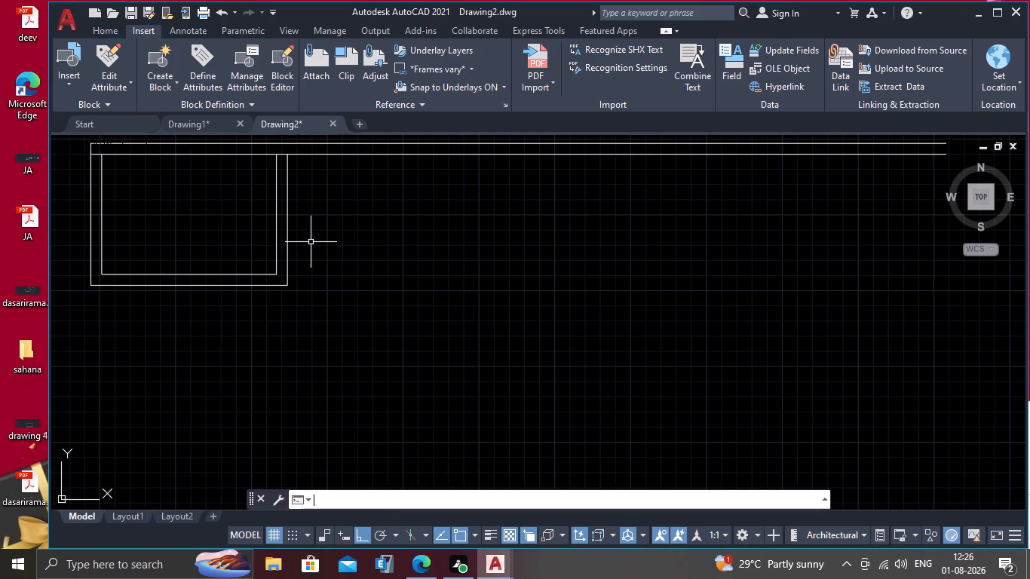
pyautogui.press('Return')
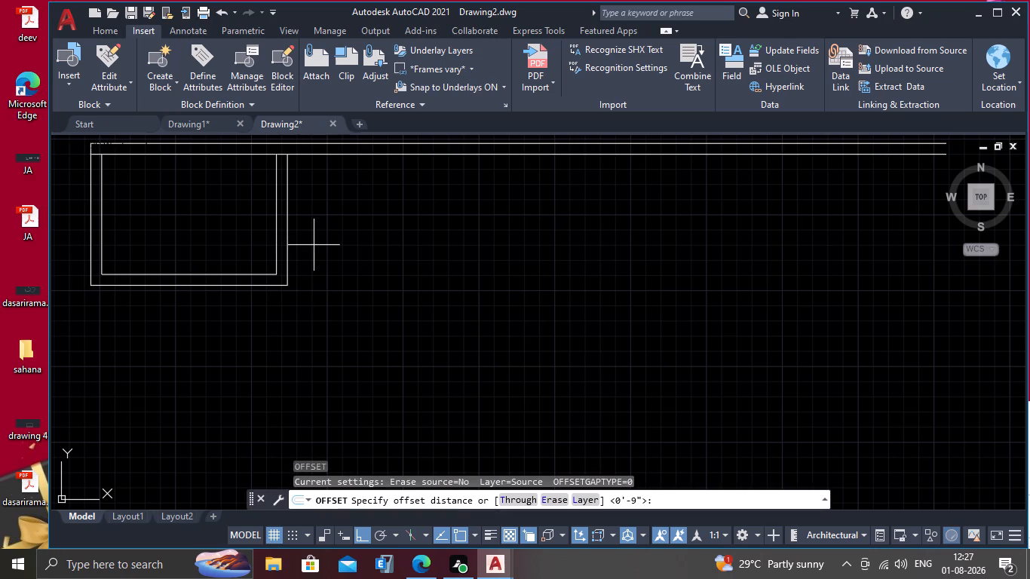
pyautogui.write('12')
pyautogui.press("'")
pyautogui.press('Return')
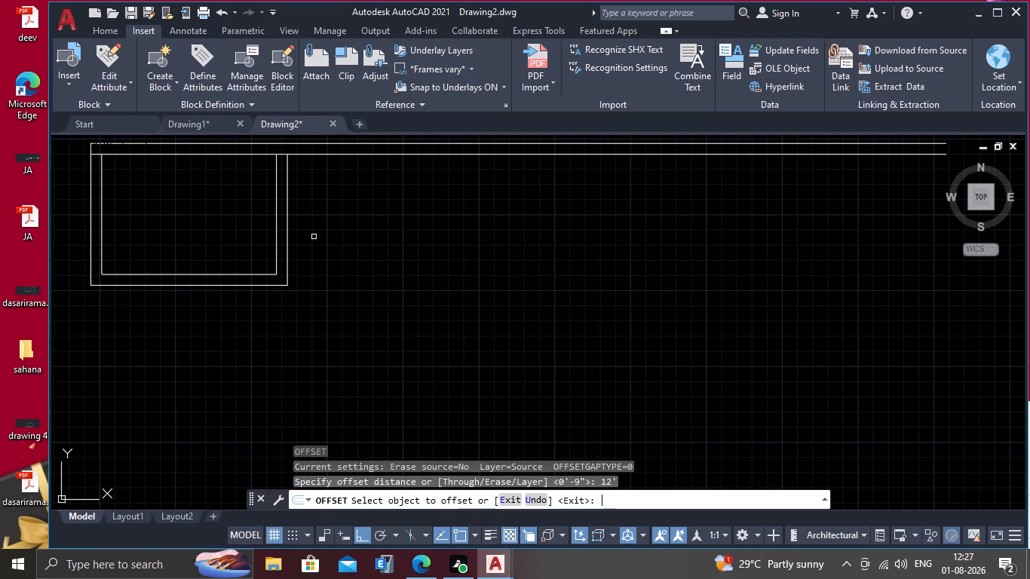
pyautogui.click(289, 250)
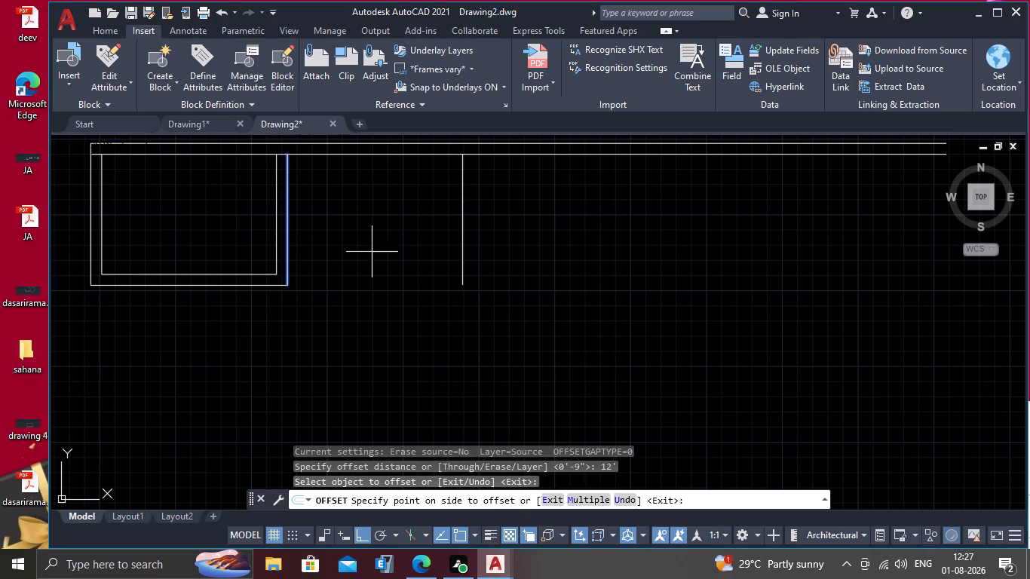
pyautogui.click(441, 249)
pyautogui.press('space')
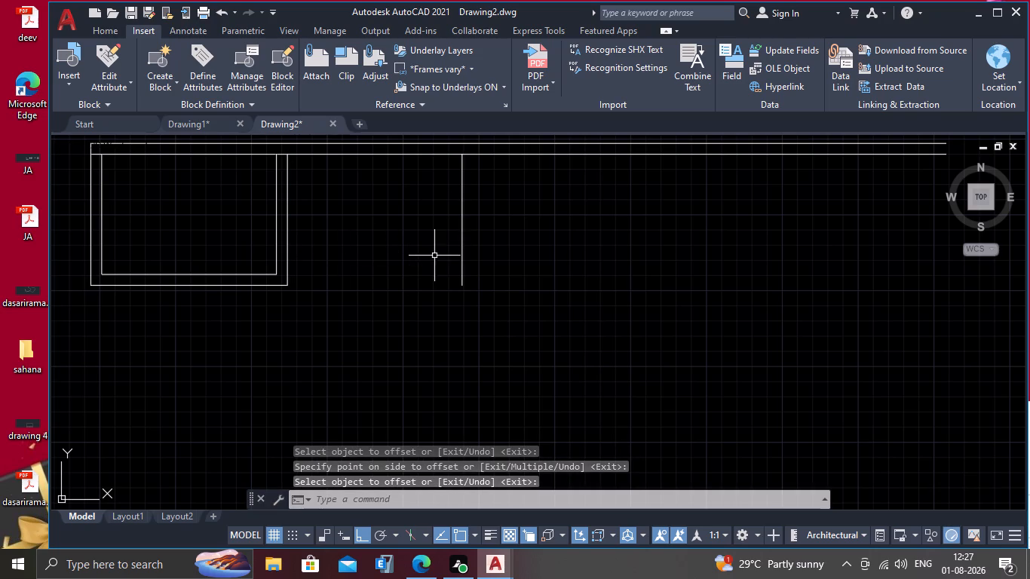
# Offset the second room's right wall line 9" to the right to give that wall its thickness.
pyautogui.moveTo(452, 240); pyautogui.dragTo(301, 275, button='middle')
pyautogui.press('o')
pyautogui.press('Return')
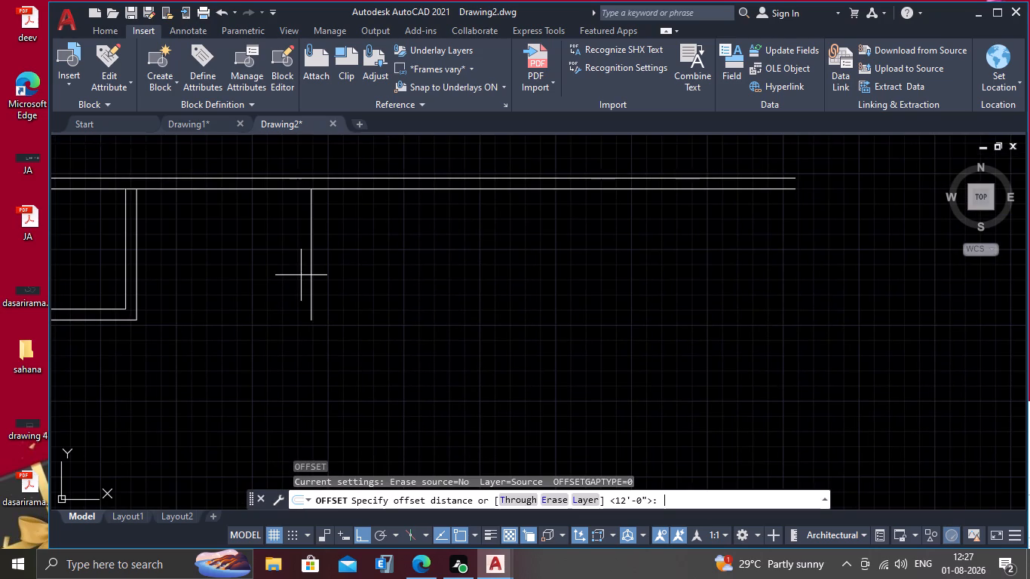
pyautogui.press('9')
pyautogui.hotkey('shift', '"')
pyautogui.press('Return')
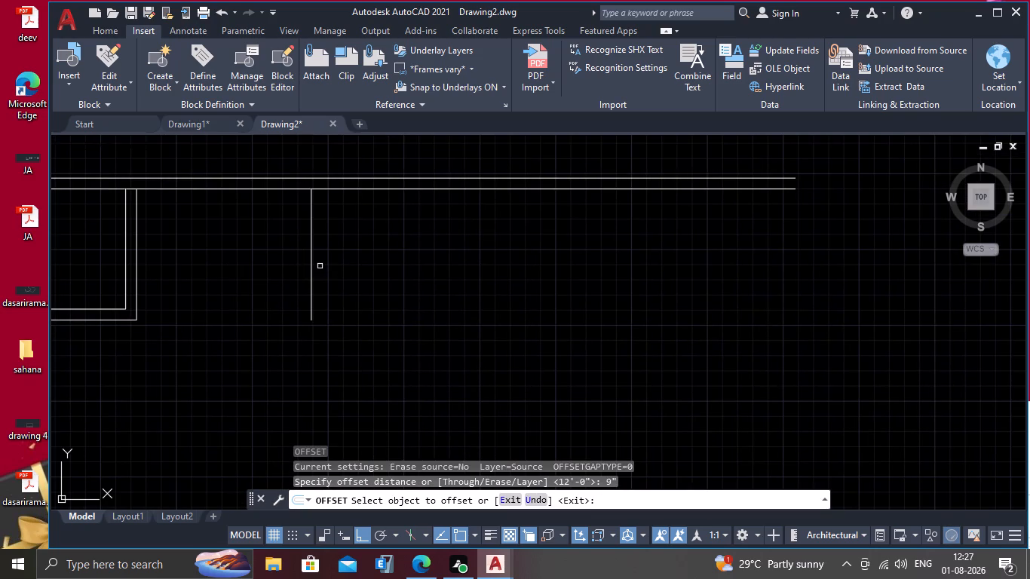
pyautogui.click(311, 270)
pyautogui.click(333, 270)
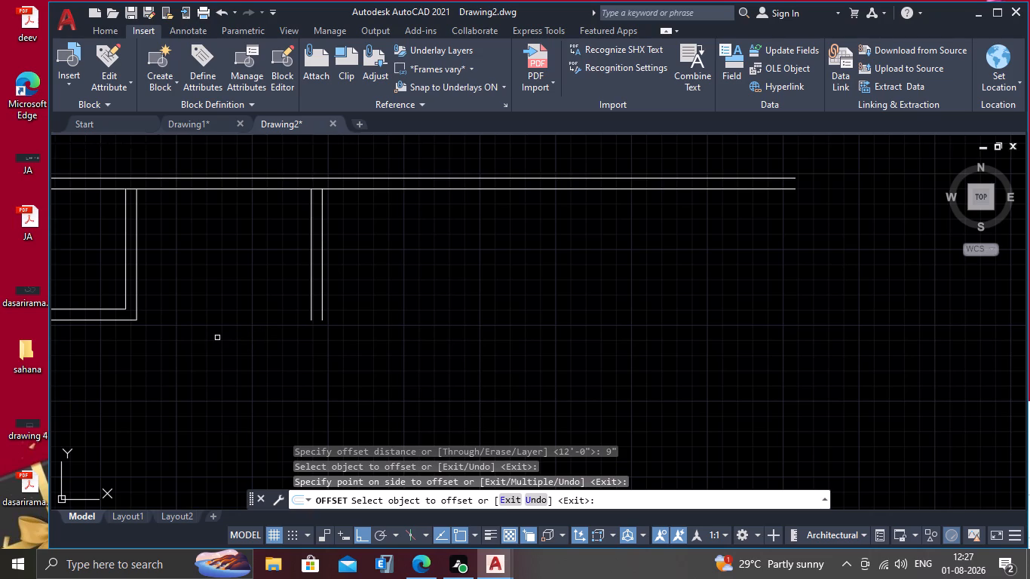
pyautogui.press('space')
# Offset the outer line of the second room's right wall 12' to the right for the third room's width.
pyautogui.scroll(-1, 308, 289)
pyautogui.moveTo(342, 271); pyautogui.dragTo(268, 287, button='middle')
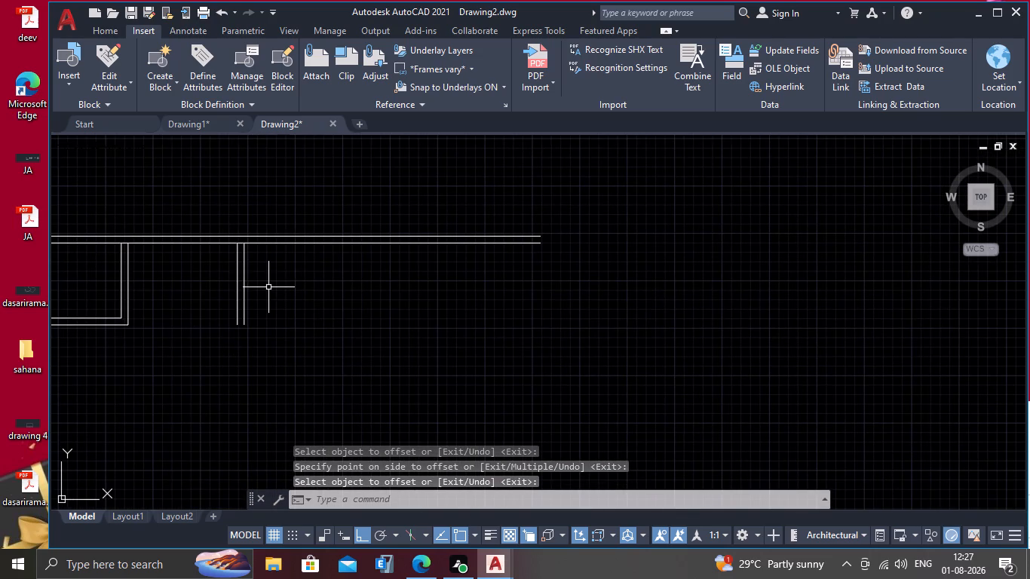
pyautogui.press('o')
pyautogui.press('Return')
pyautogui.write("12'")
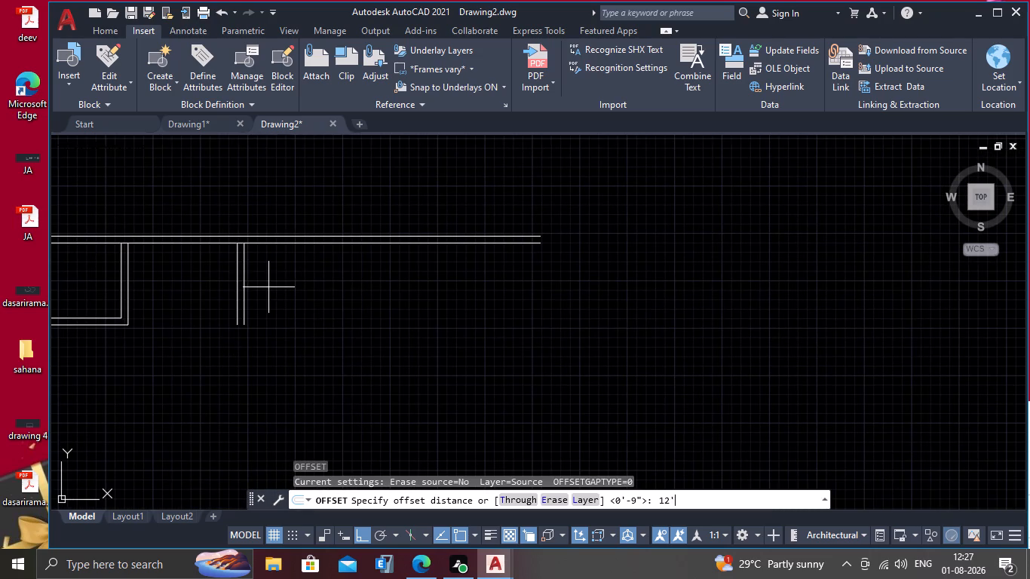
pyautogui.press('Return')
pyautogui.click(242, 296)
pyautogui.moveTo(329, 299); pyautogui.dragTo(330, 302)
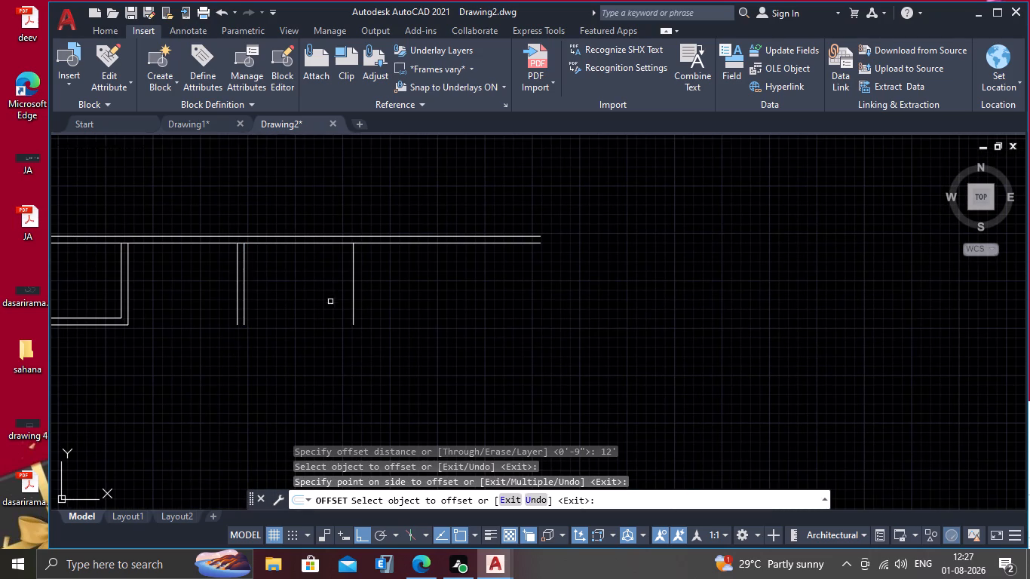
pyautogui.moveTo(330, 302); pyautogui.dragTo(330, 305)
pyautogui.press('Escape')
# Offset the third room's right wall line 9" to the right to form its wall thickness.
pyautogui.press('o')
pyautogui.press('Return')
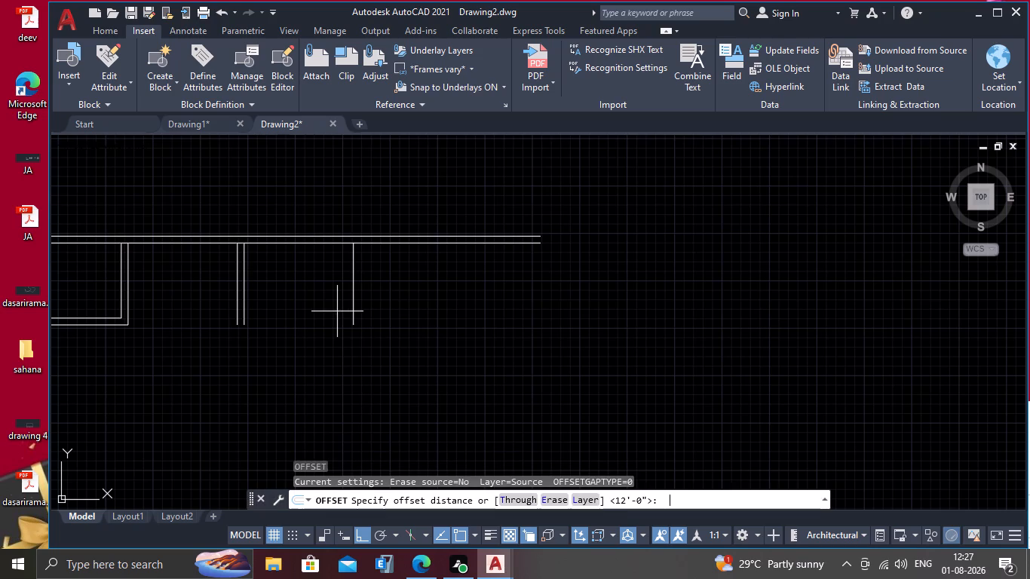
pyautogui.write('9"')
pyautogui.press('Return')
pyautogui.click(353, 294)
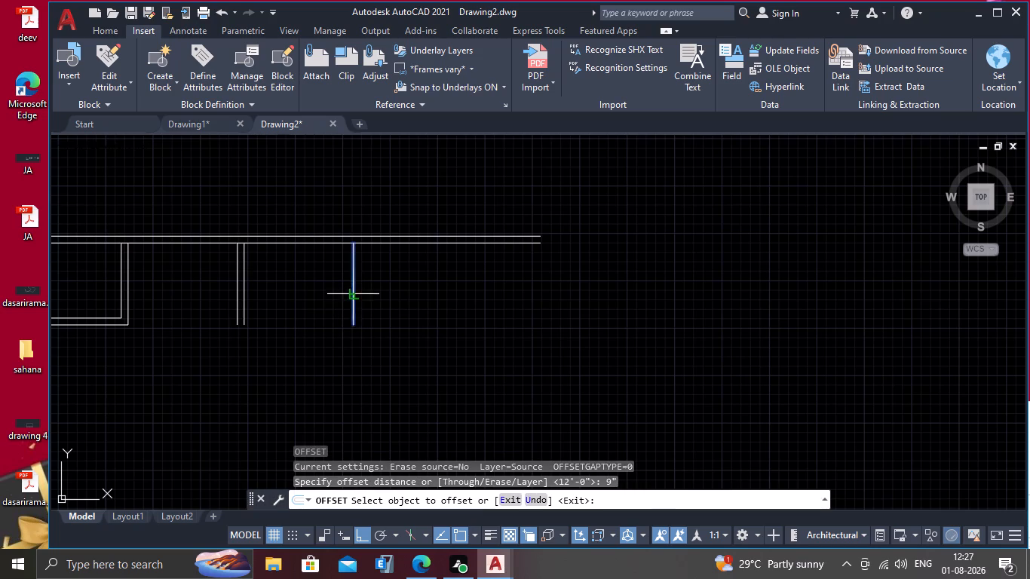
pyautogui.click(385, 300)
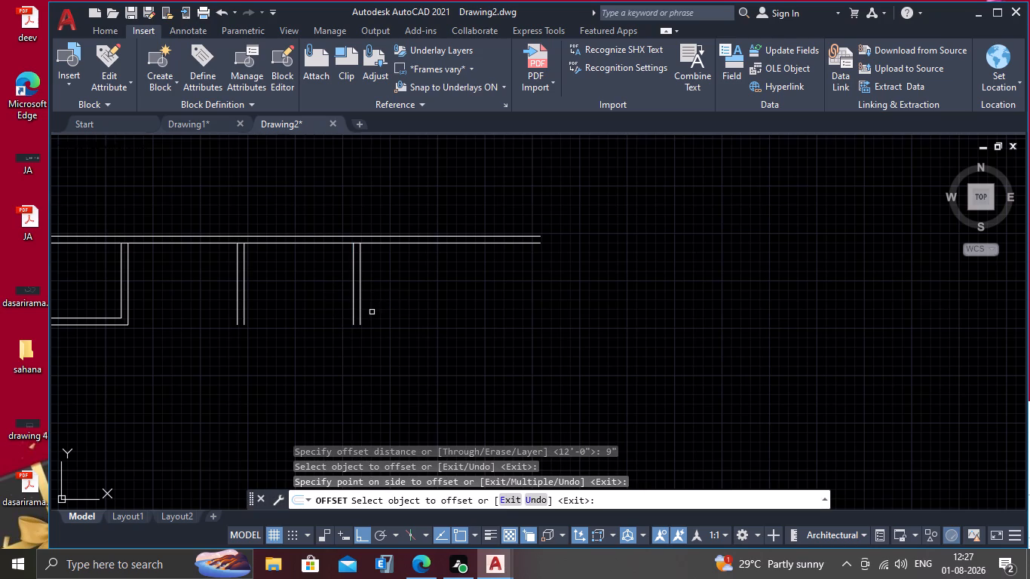
pyautogui.moveTo(372, 312); pyautogui.dragTo(357, 310, button='middle')
pyautogui.scroll(-1, 371, 312)
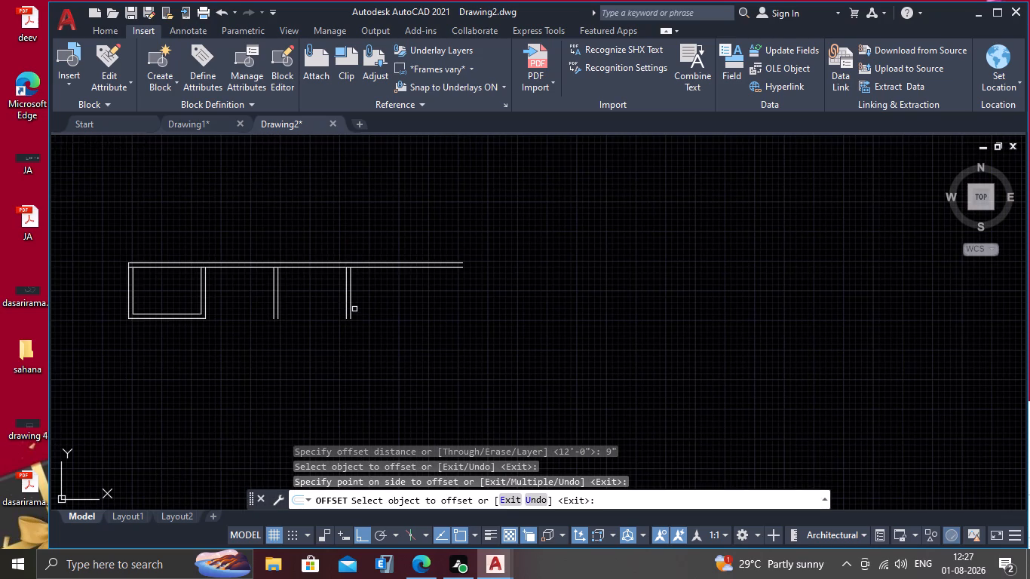
pyautogui.scroll(2, 222, 310)
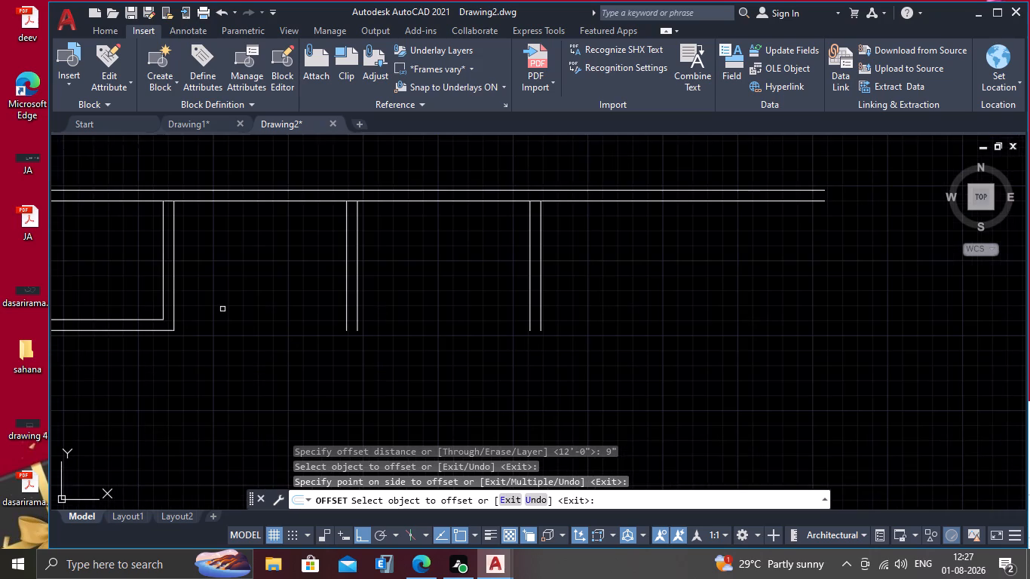
pyautogui.press('space')
# Draw two end-to-end lines along the bottom, from the first room's lower-right outer corner to the third room's outer right wall end.
pyautogui.press('l')
pyautogui.press('Return')
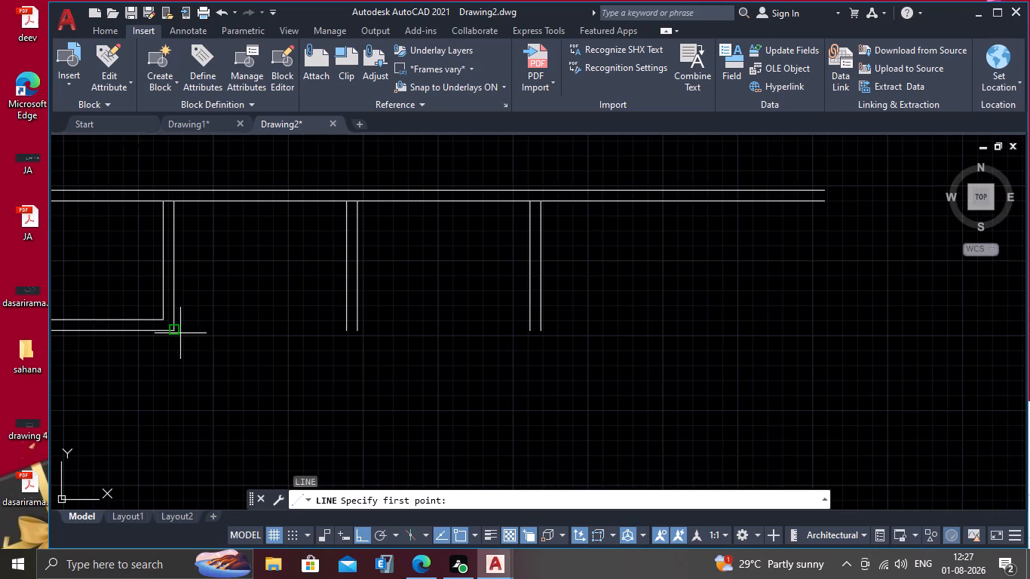
pyautogui.scroll(1, 177, 331)
pyautogui.click(170, 331)
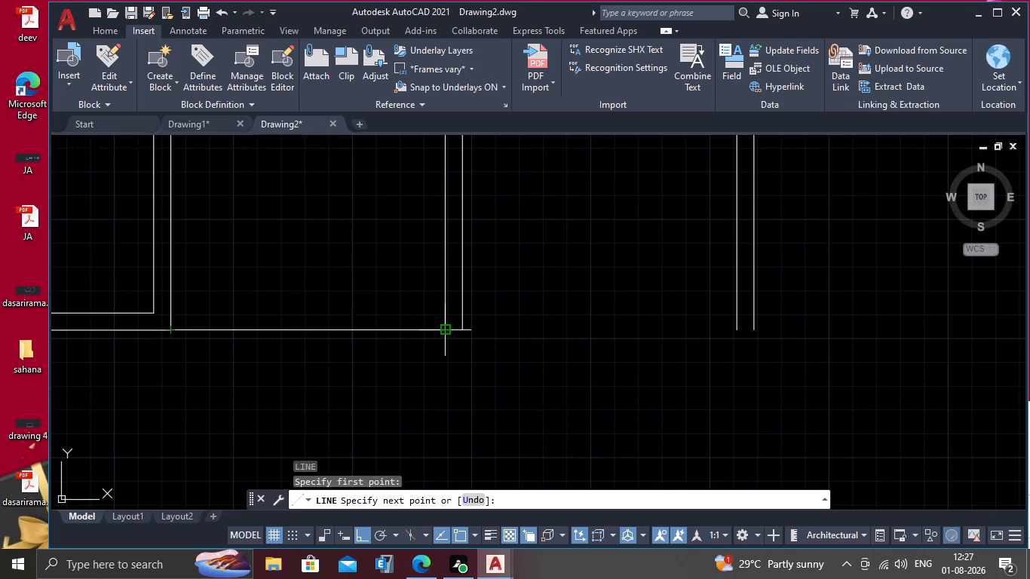
pyautogui.click(465, 331)
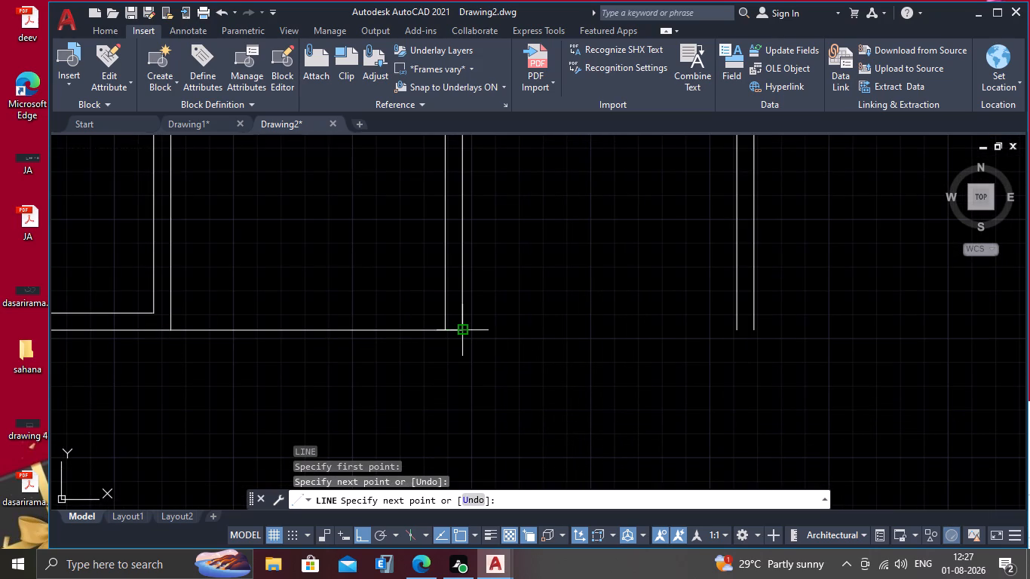
pyautogui.press('space')
pyautogui.scroll(1, 436, 330)
pyautogui.scroll(-1, 447, 319)
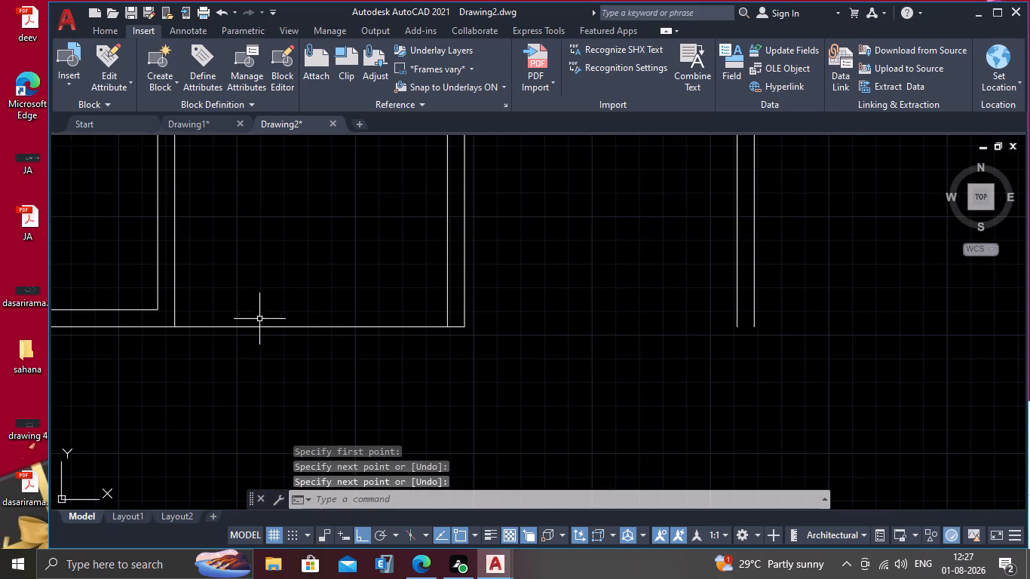
pyautogui.press('l')
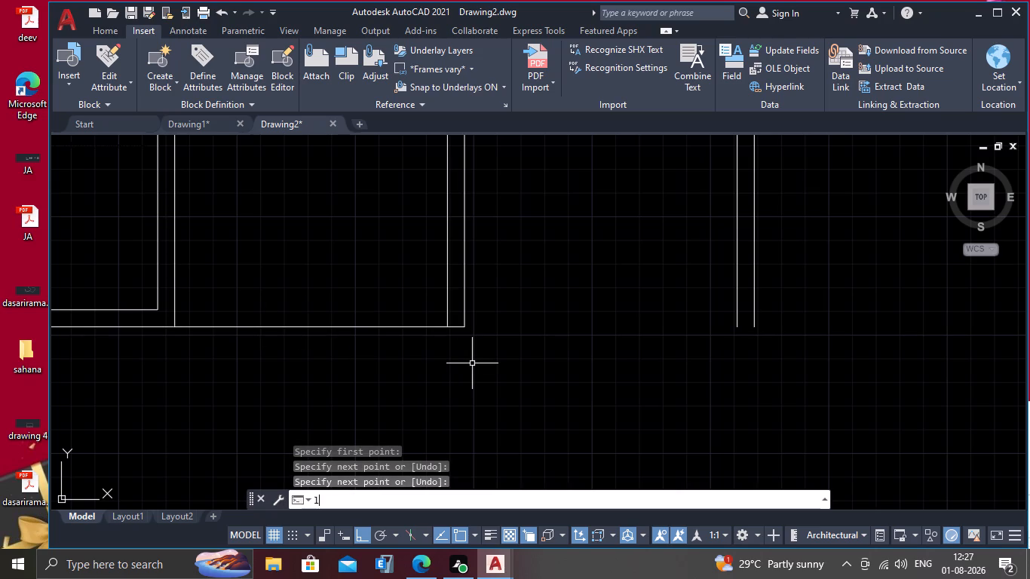
pyautogui.press('Return')
pyautogui.moveTo(467, 329); pyautogui.dragTo(474, 329)
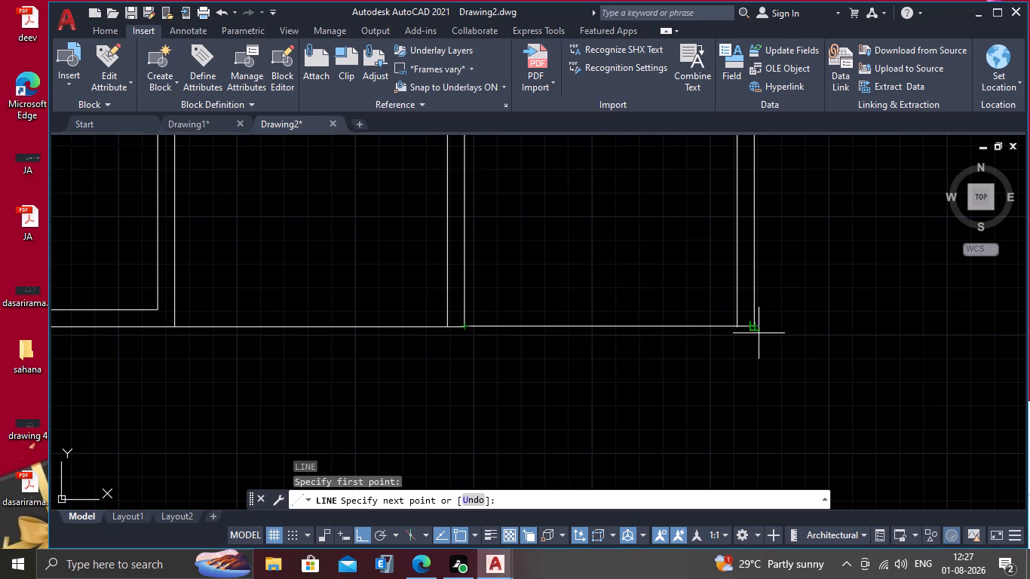
pyautogui.click(757, 326)
pyautogui.press('space')
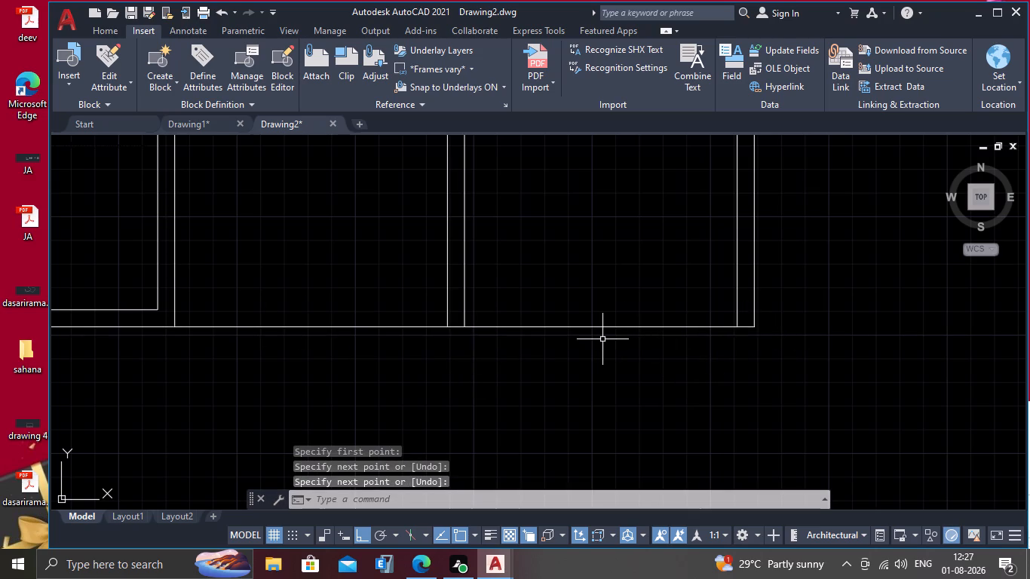
# Offset the second and third rooms' bottom lines 9" upward to form the inner faces of the bottom wall.
pyautogui.press('o')
pyautogui.press('Return')
pyautogui.write('9"')
pyautogui.press('Return')
pyautogui.moveTo(586, 325); pyautogui.dragTo(591, 313)
pyautogui.click(605, 263)
pyautogui.click(354, 327)
pyautogui.click(358, 307)
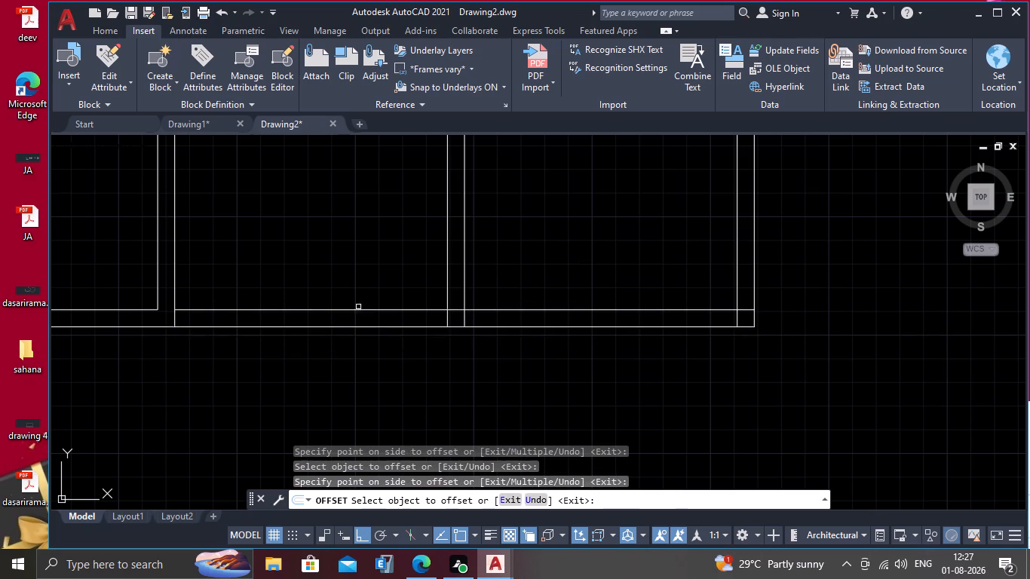
pyautogui.press('space')
# Trim the overlapping line segments where the bottom wall meets both partition walls and the third room's right wall.
pyautogui.write('tr')
pyautogui.press('Return')
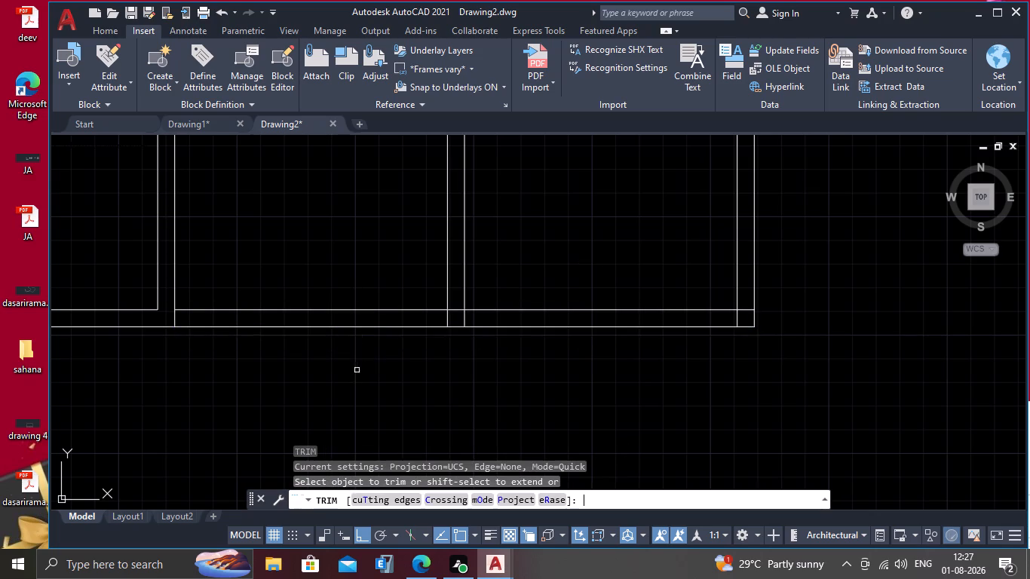
pyautogui.scroll(1, 498, 310)
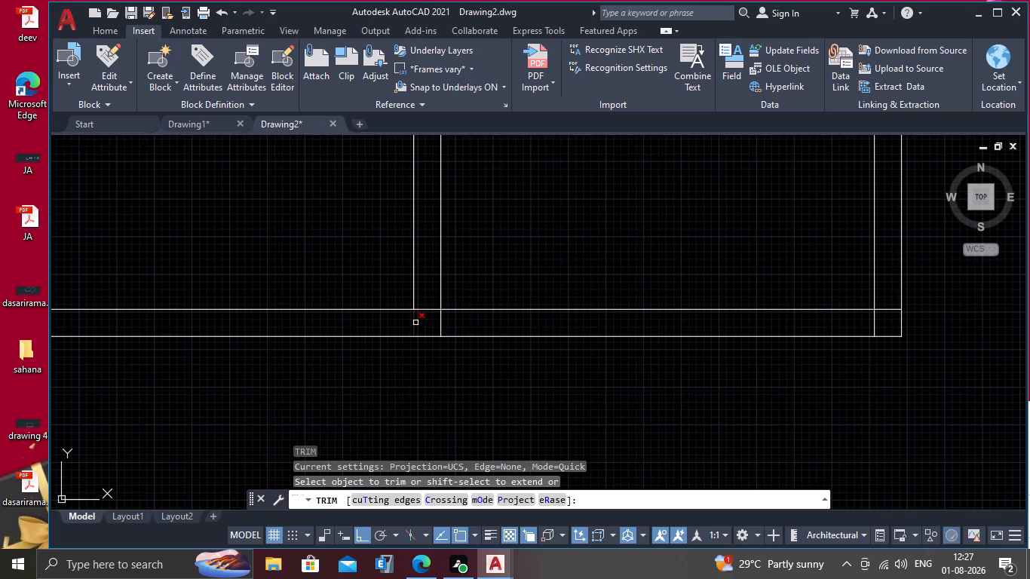
pyautogui.moveTo(415, 323); pyautogui.dragTo(420, 314)
pyautogui.click(427, 311)
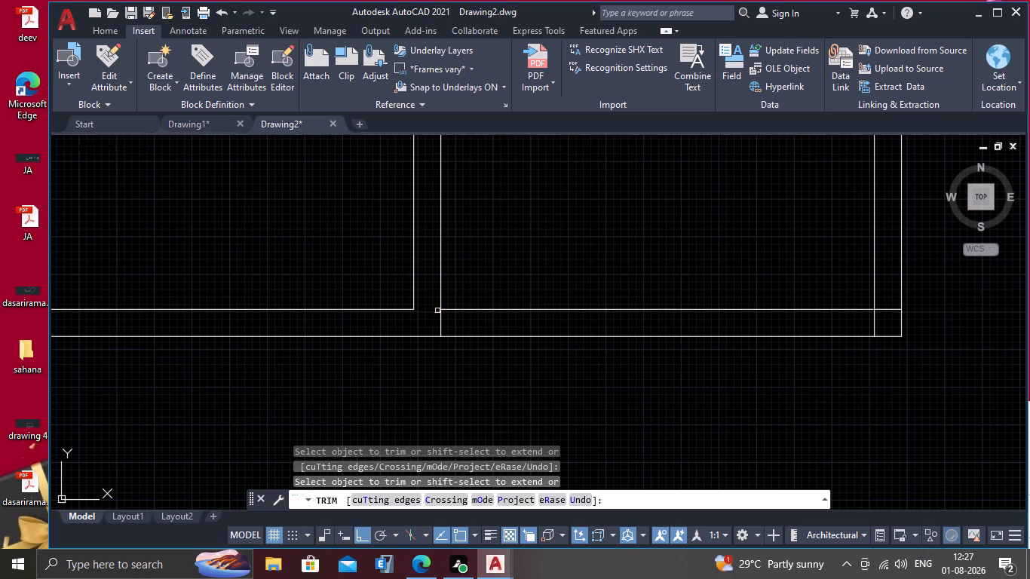
pyautogui.click(443, 321)
pyautogui.moveTo(891, 300); pyautogui.dragTo(891, 310)
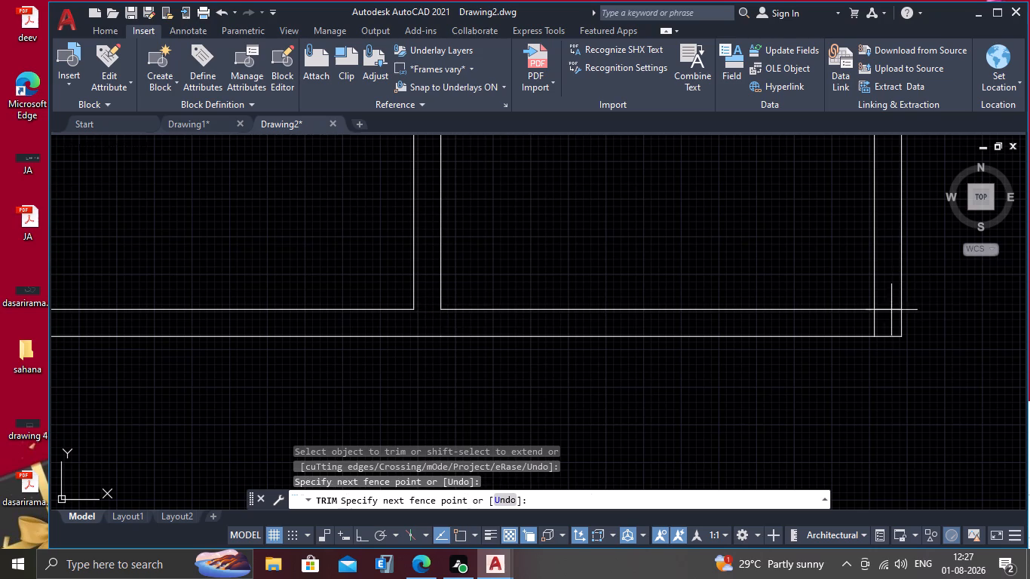
pyautogui.moveTo(891, 310); pyautogui.dragTo(872, 325)
pyautogui.scroll(-2, 726, 330)
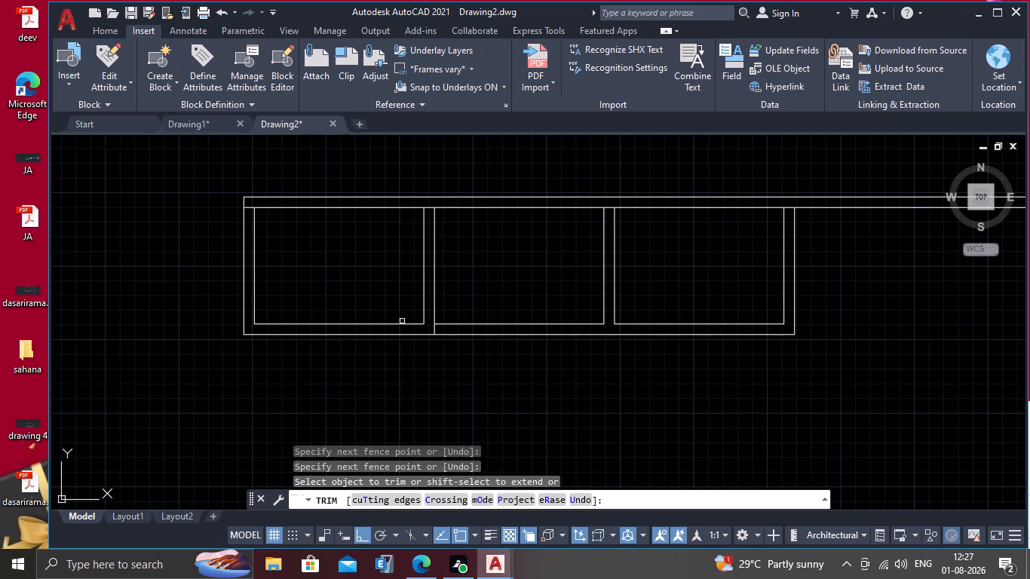
pyautogui.scroll(2, 419, 325)
pyautogui.moveTo(466, 338); pyautogui.dragTo(443, 339)
pyautogui.scroll(-3, 446, 332)
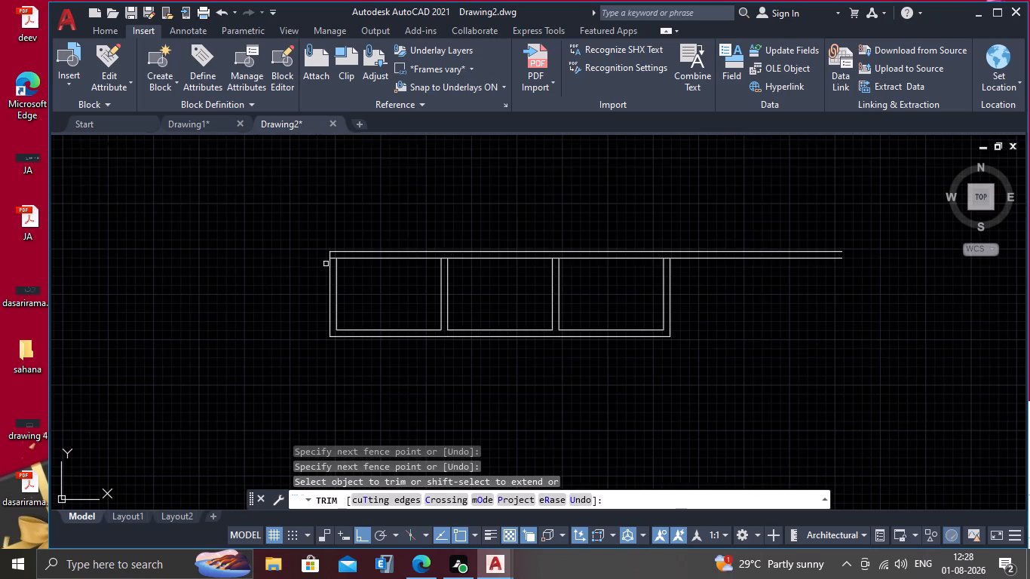
# Trim the top wall's inner line where it crosses the first room's left wall and the two partition walls.
pyautogui.scroll(2, 337, 238)
pyautogui.moveTo(321, 285); pyautogui.dragTo(320, 308)
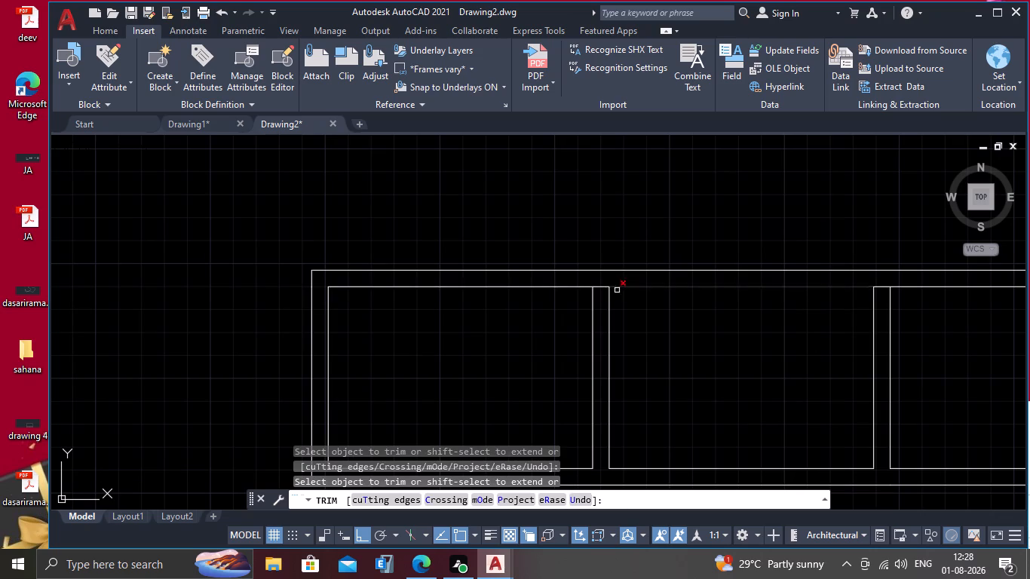
pyautogui.click(603, 288)
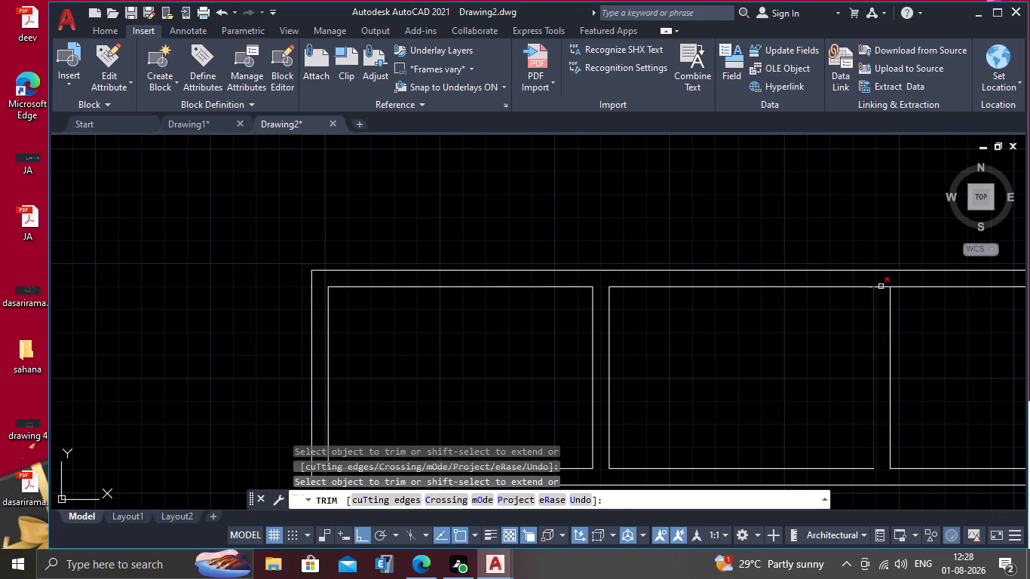
pyautogui.click(883, 289)
pyautogui.scroll(-2, 743, 271)
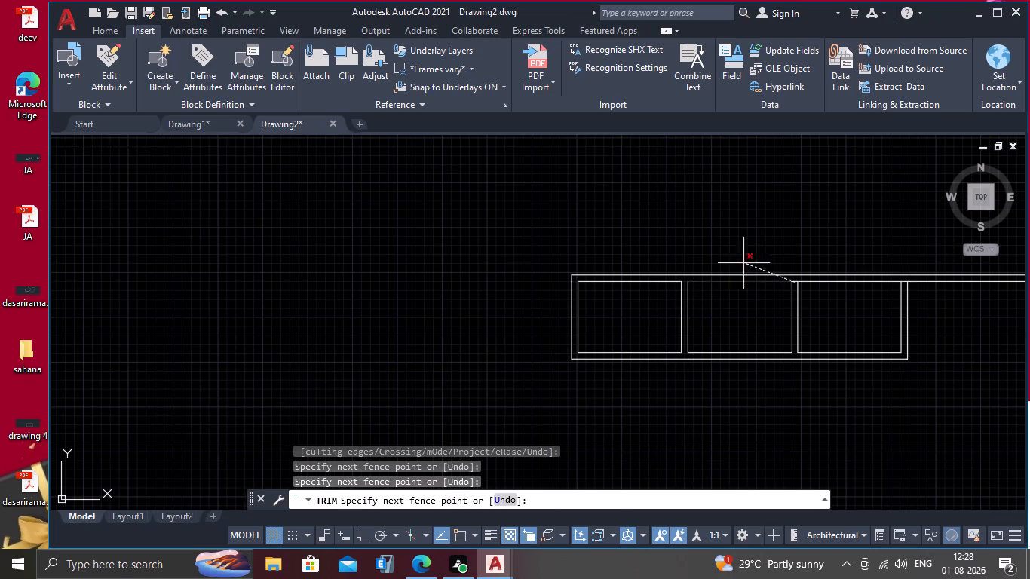
pyautogui.scroll(4, 783, 286)
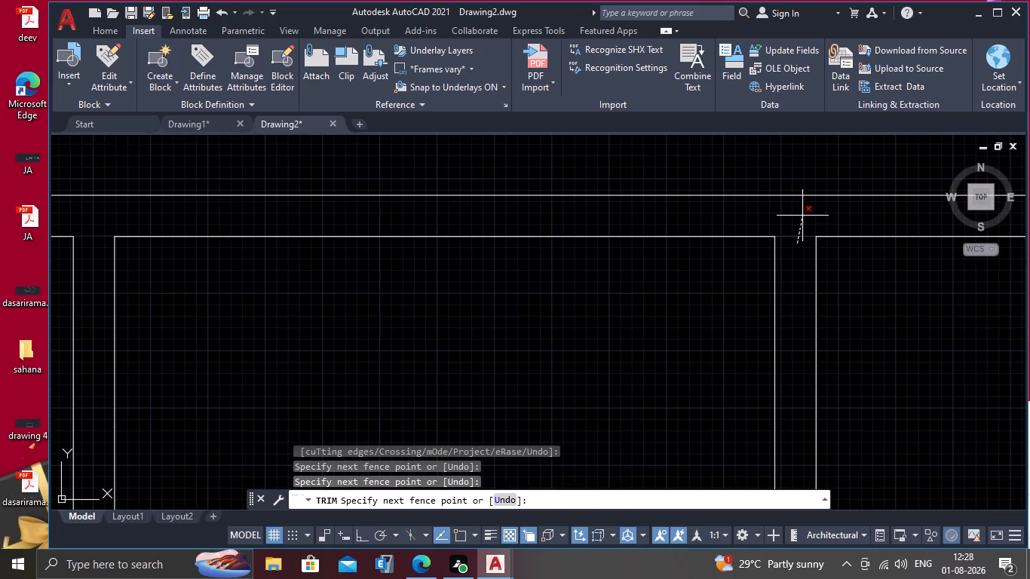
pyautogui.click(799, 221)
pyautogui.scroll(-5, 749, 265)
pyautogui.moveTo(695, 296); pyautogui.dragTo(570, 260, button='middle')
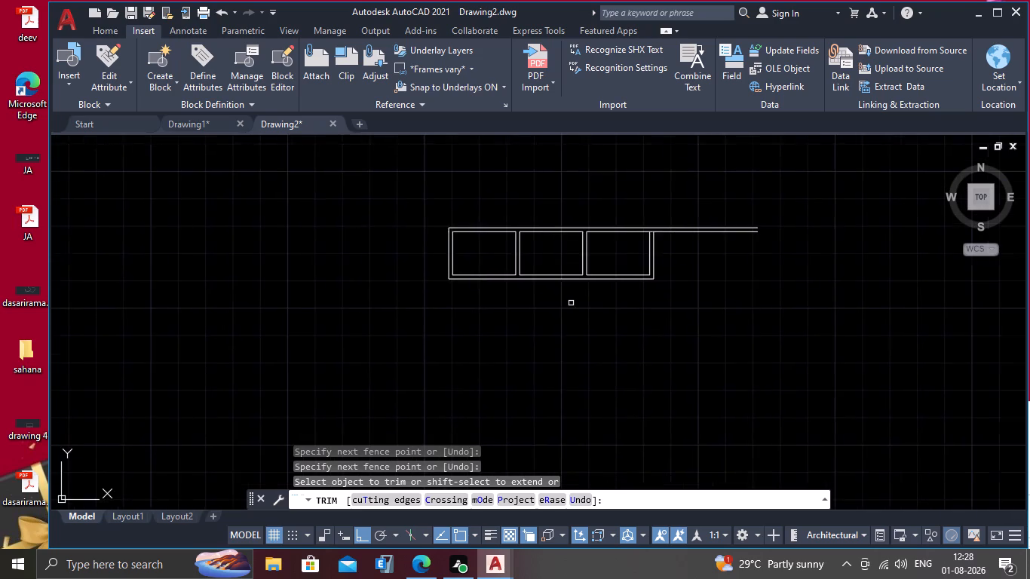
pyautogui.scroll(1, 571, 303)
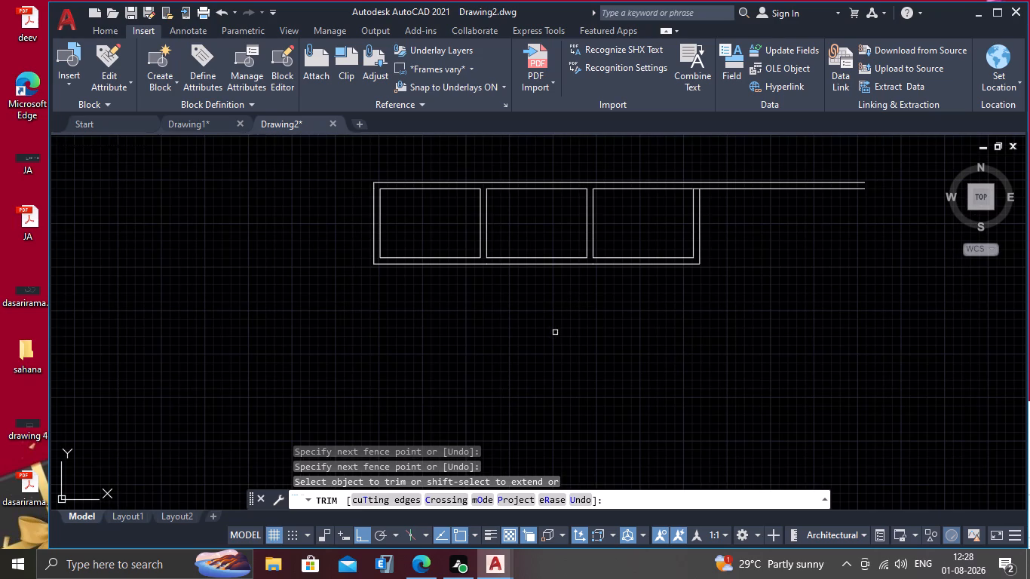
pyautogui.press('space')
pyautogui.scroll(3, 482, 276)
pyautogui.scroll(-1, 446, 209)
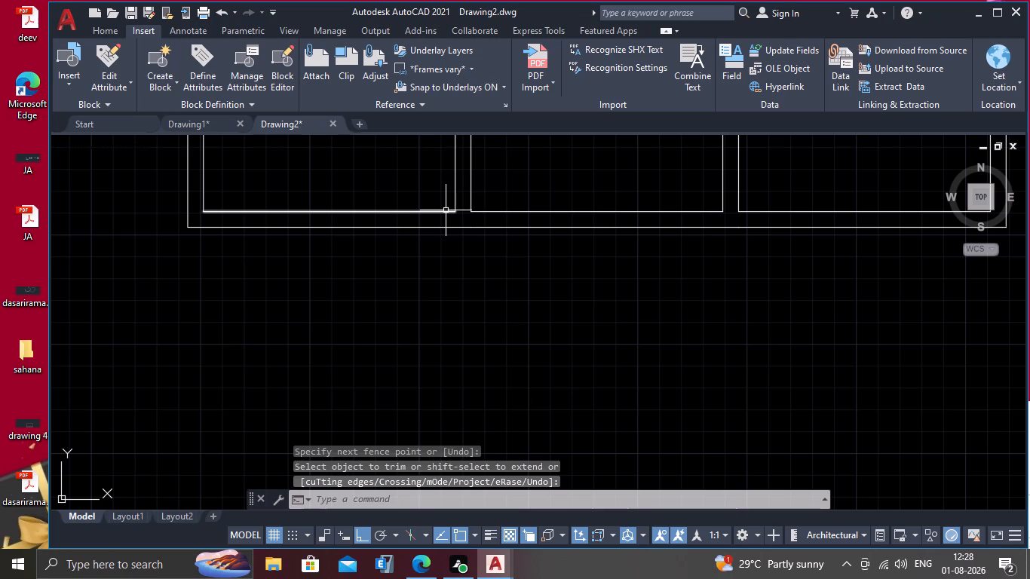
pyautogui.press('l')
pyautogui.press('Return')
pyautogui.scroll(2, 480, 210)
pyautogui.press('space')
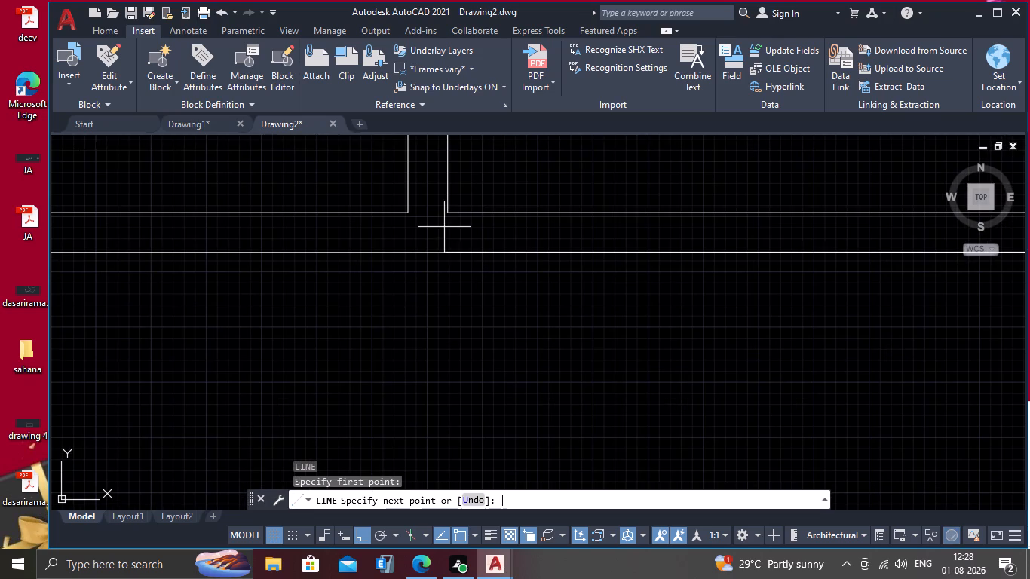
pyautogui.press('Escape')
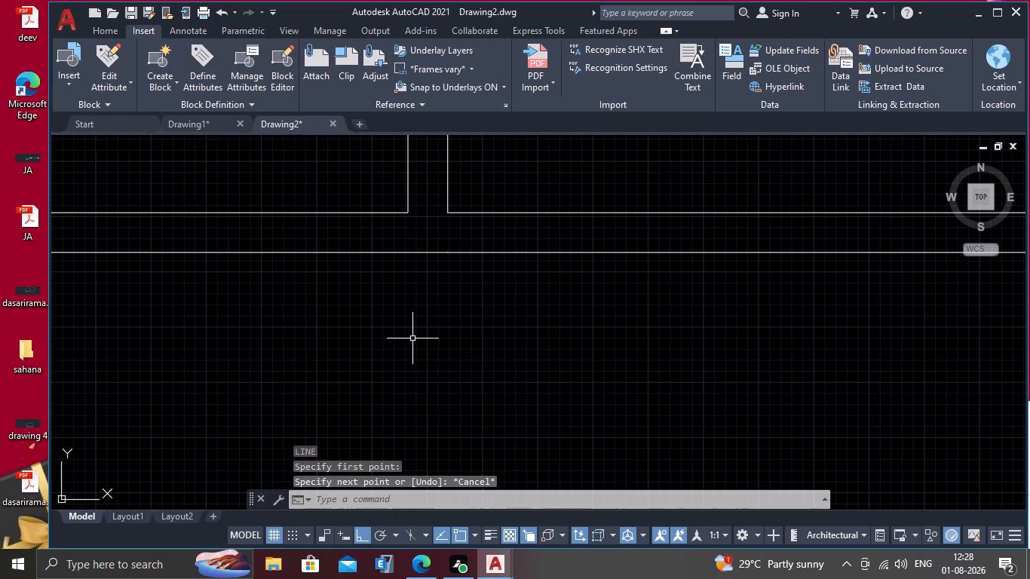
# Extend both face lines of each of the two partition walls down to the bottom wall's outer line.
pyautogui.press('e')
pyautogui.press('x')
pyautogui.press('Return')
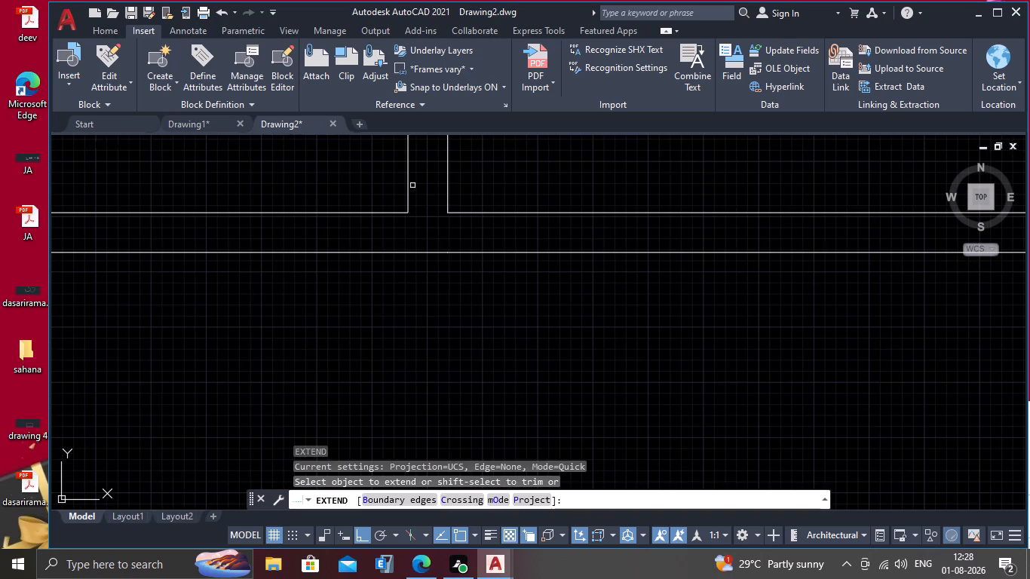
pyautogui.click(409, 191)
pyautogui.scroll(-2, 412, 249)
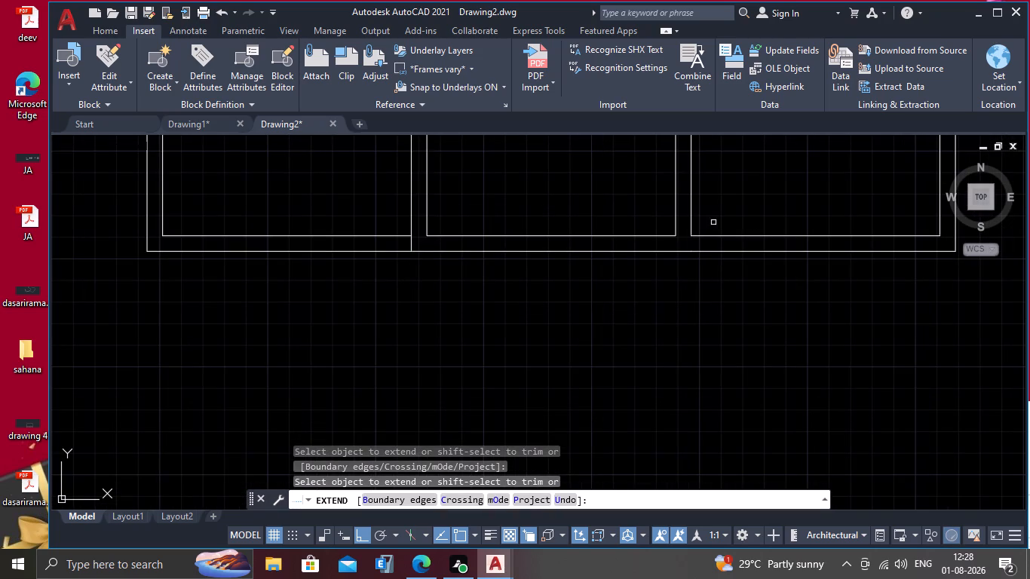
pyautogui.click(690, 209)
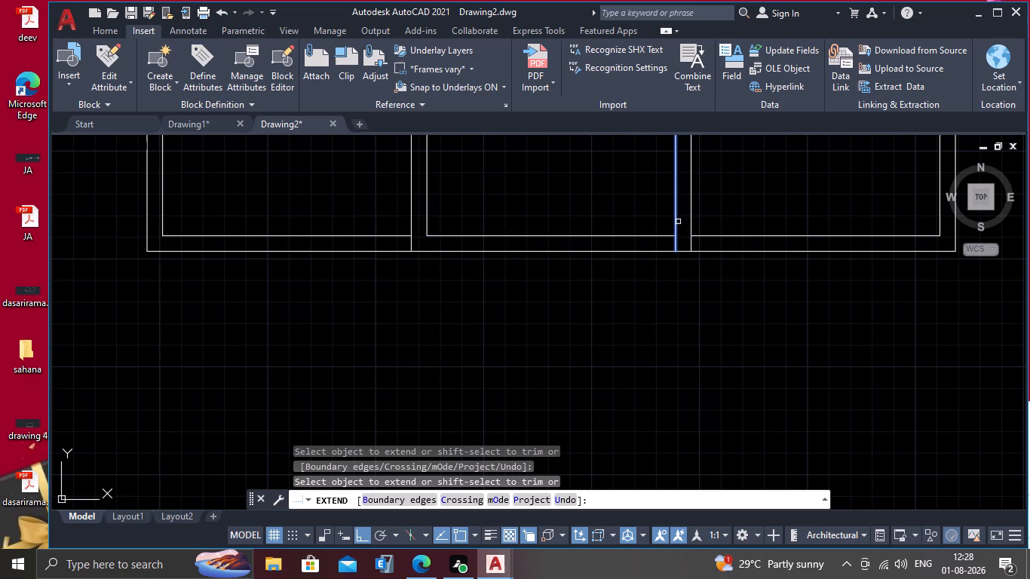
pyautogui.click(678, 222)
pyautogui.click(427, 204)
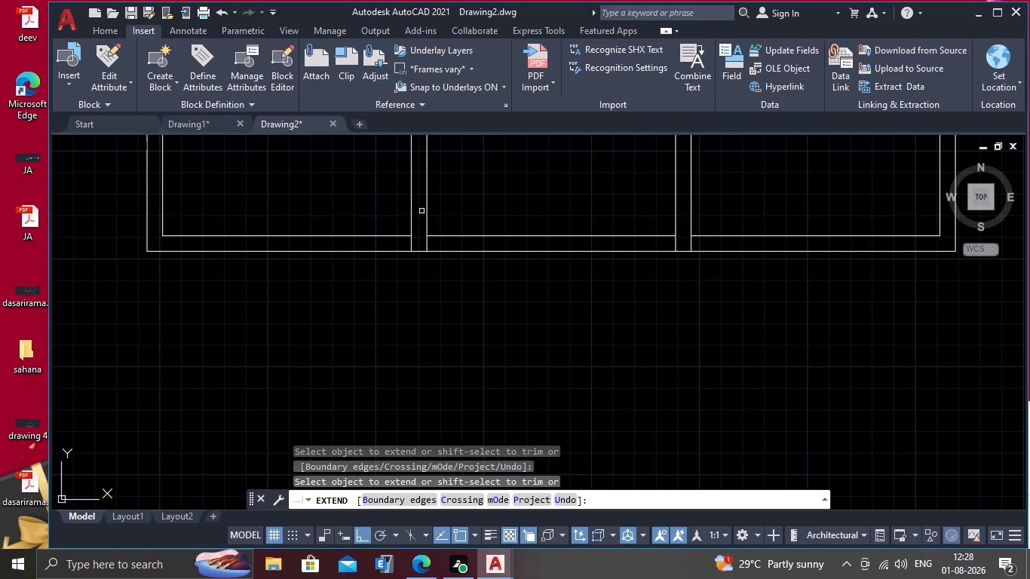
pyautogui.press('space')
# Extend the inner line of the first room's left wall down to the bottom wall's outer line.
pyautogui.scroll(-3, 378, 247)
pyautogui.scroll(2, 295, 253)
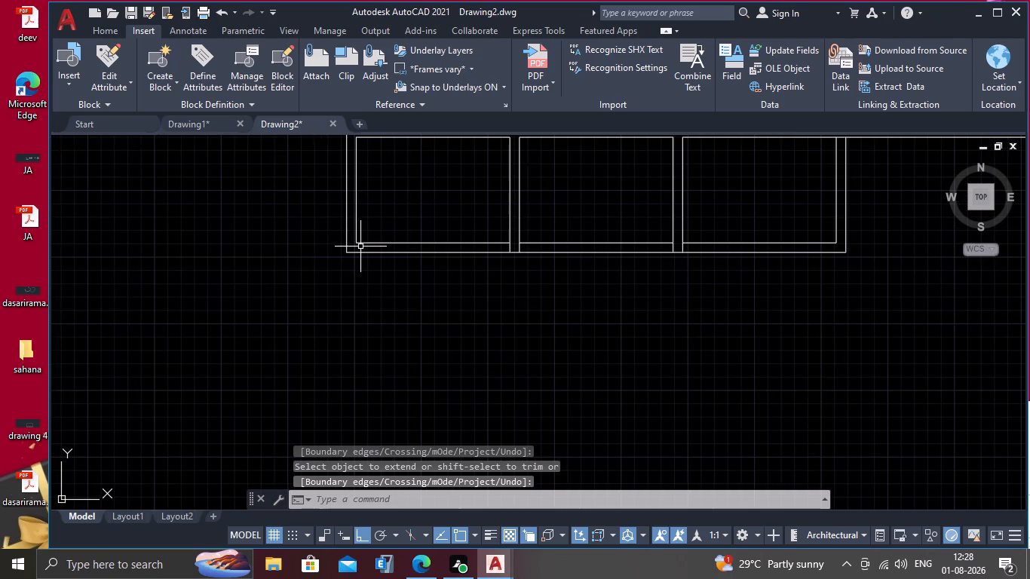
pyautogui.press('Return')
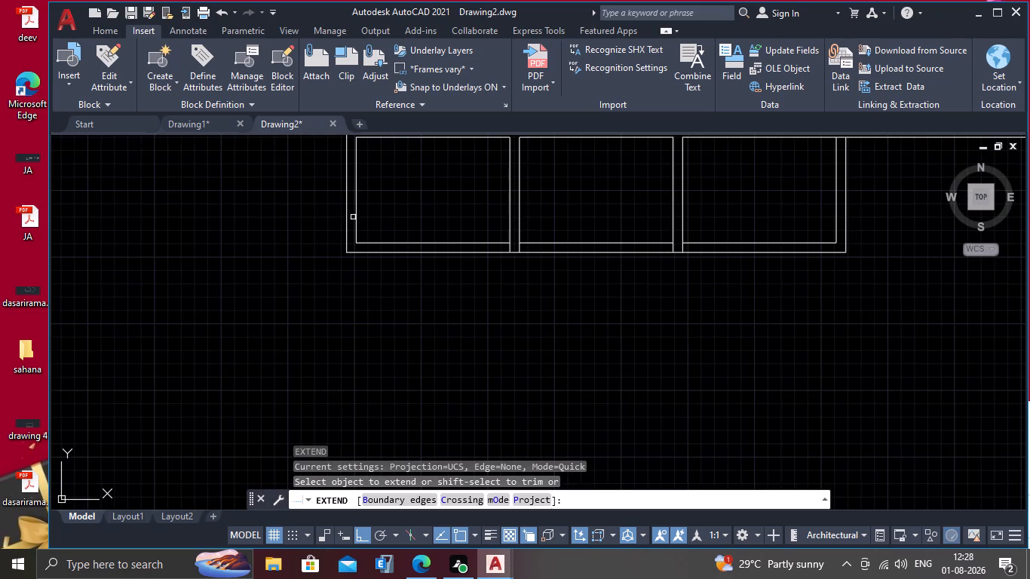
pyautogui.click(357, 219)
pyautogui.press('Escape')
pyautogui.scroll(-2, 357, 226)
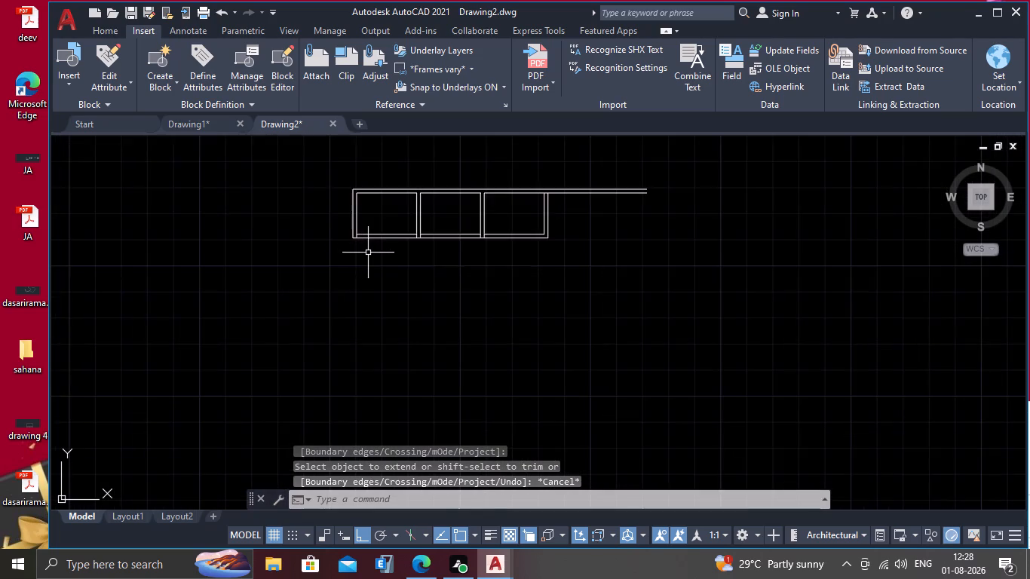
pyautogui.scroll(2, 368, 253)
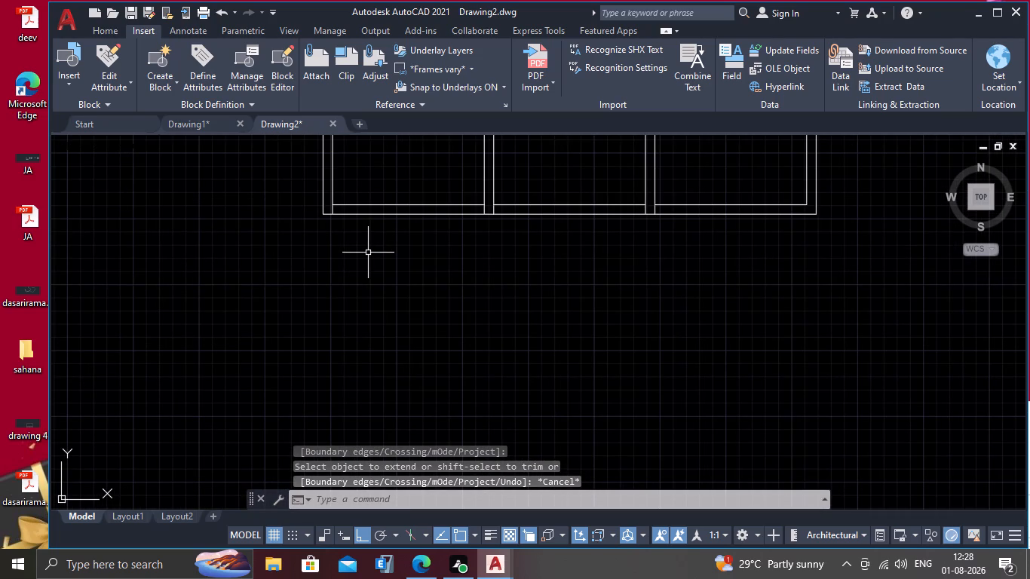
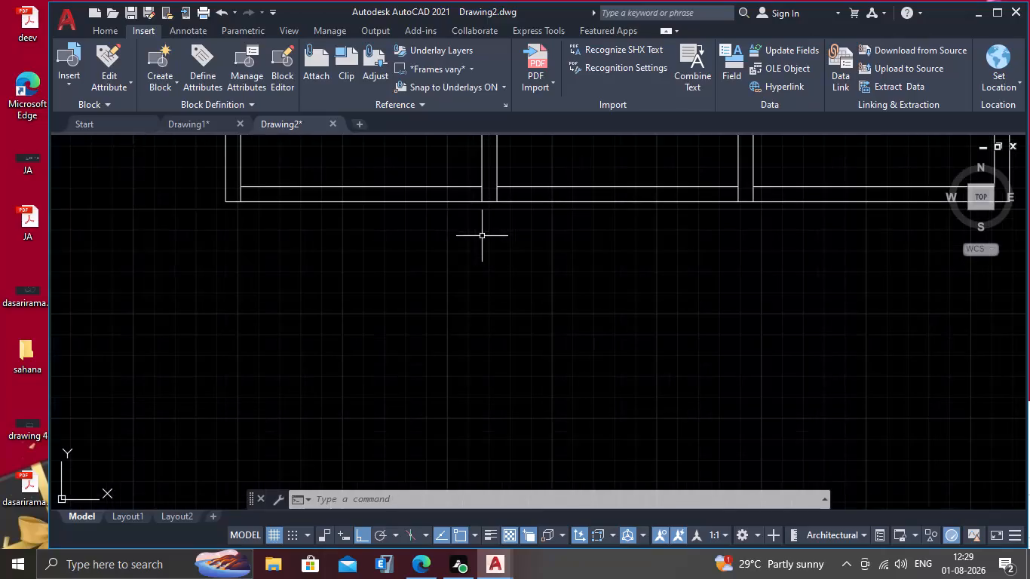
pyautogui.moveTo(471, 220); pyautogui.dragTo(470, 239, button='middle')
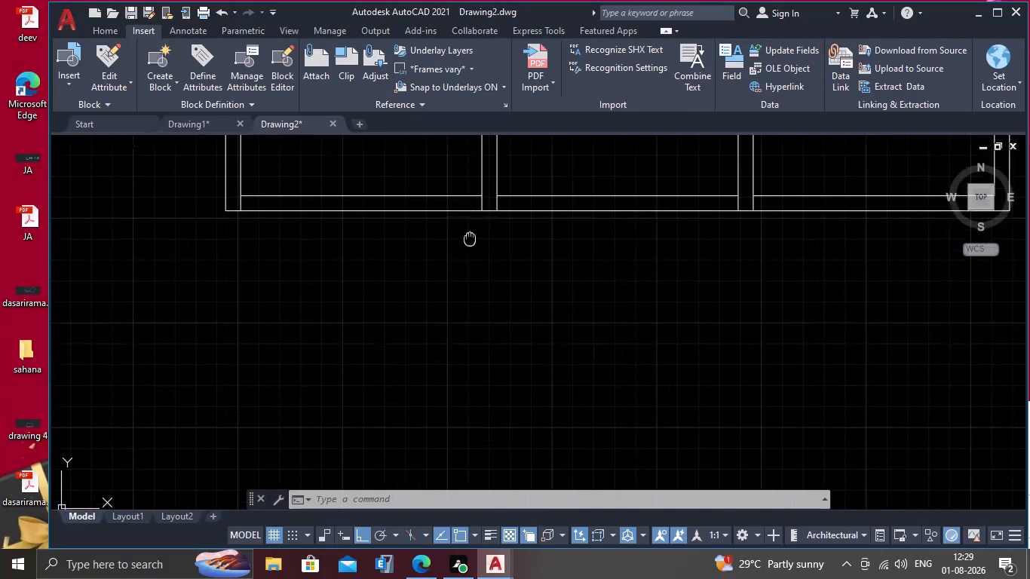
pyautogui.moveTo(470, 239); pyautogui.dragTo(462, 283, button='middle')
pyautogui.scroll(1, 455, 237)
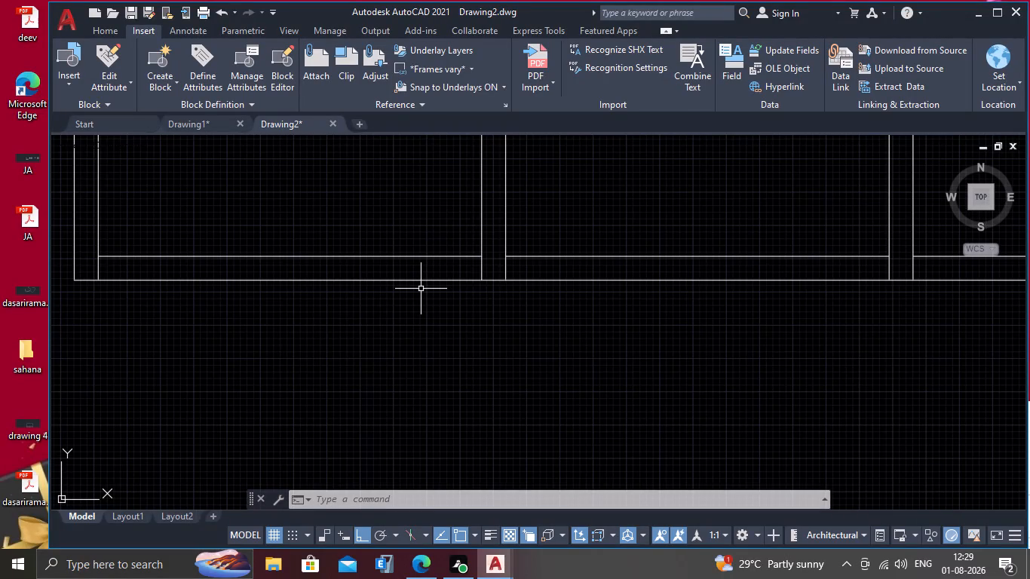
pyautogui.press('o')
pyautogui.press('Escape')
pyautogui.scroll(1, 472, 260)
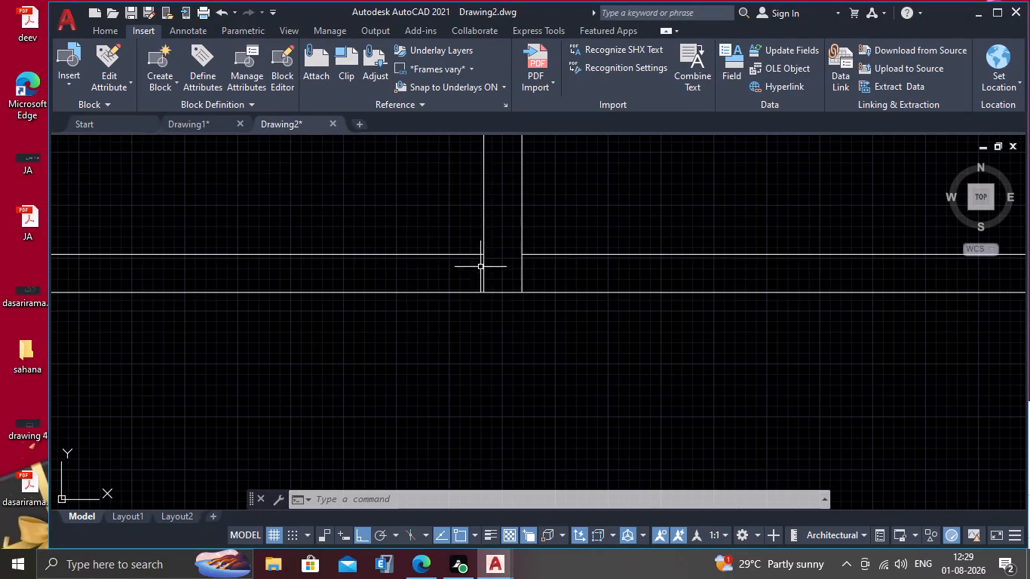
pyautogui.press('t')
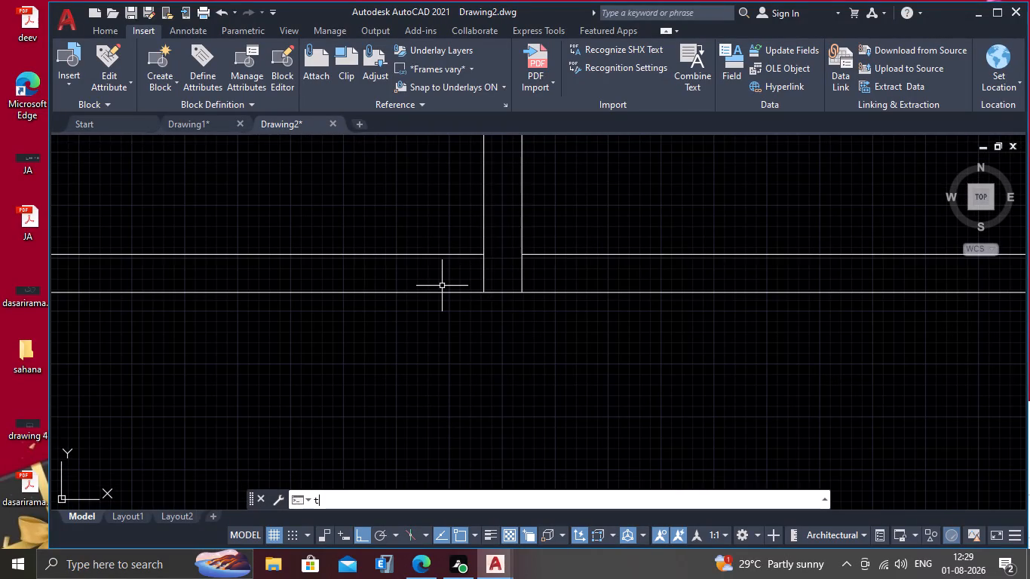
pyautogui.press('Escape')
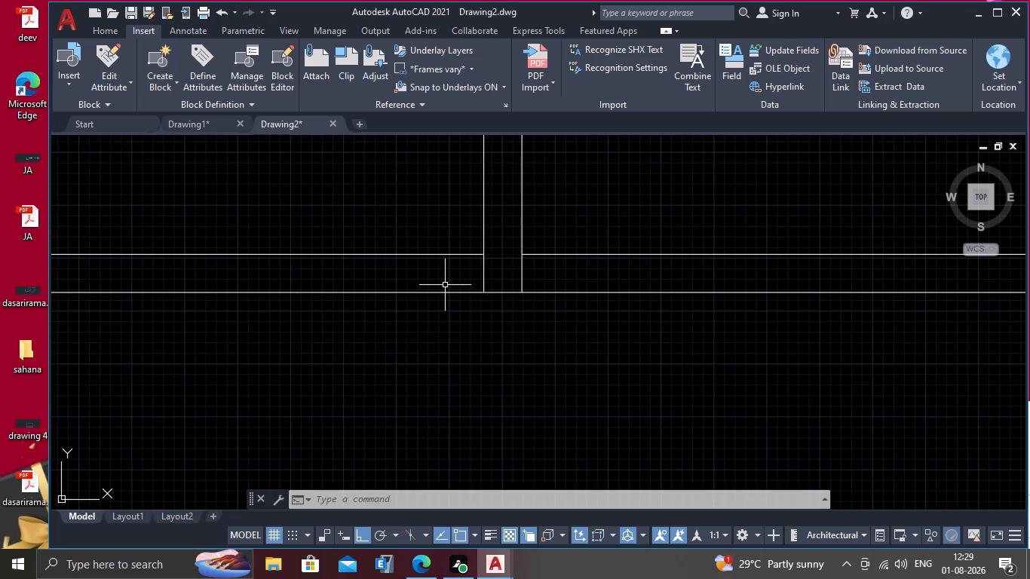
# Offset the first partition's left face 3' into the first room, and the second partition's two faces 3' into the second and third rooms.
pyautogui.scroll(-1, 445, 285)
pyautogui.moveTo(439, 274); pyautogui.dragTo(424, 308, button='middle')
pyautogui.press('o')
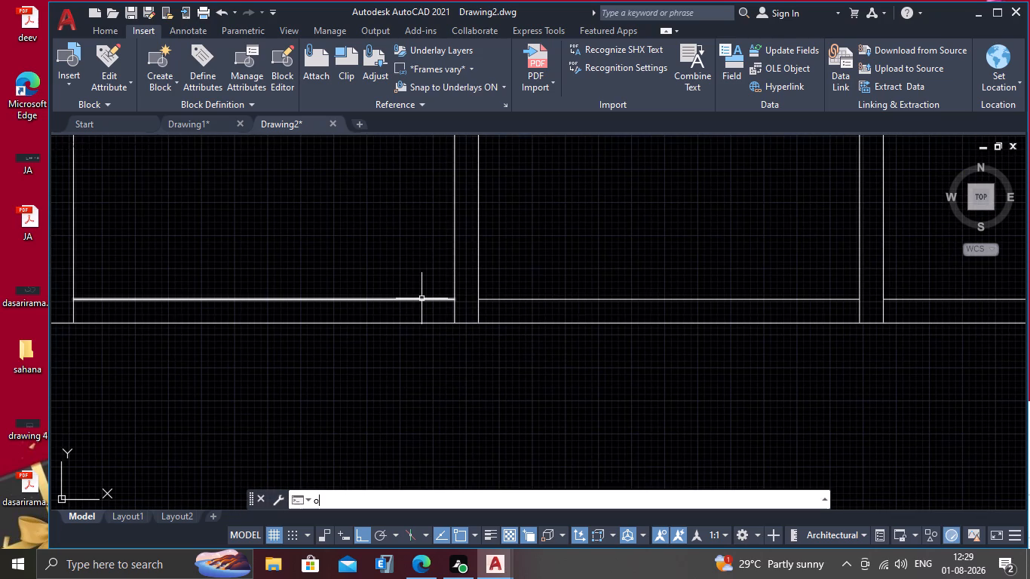
pyautogui.press('Return')
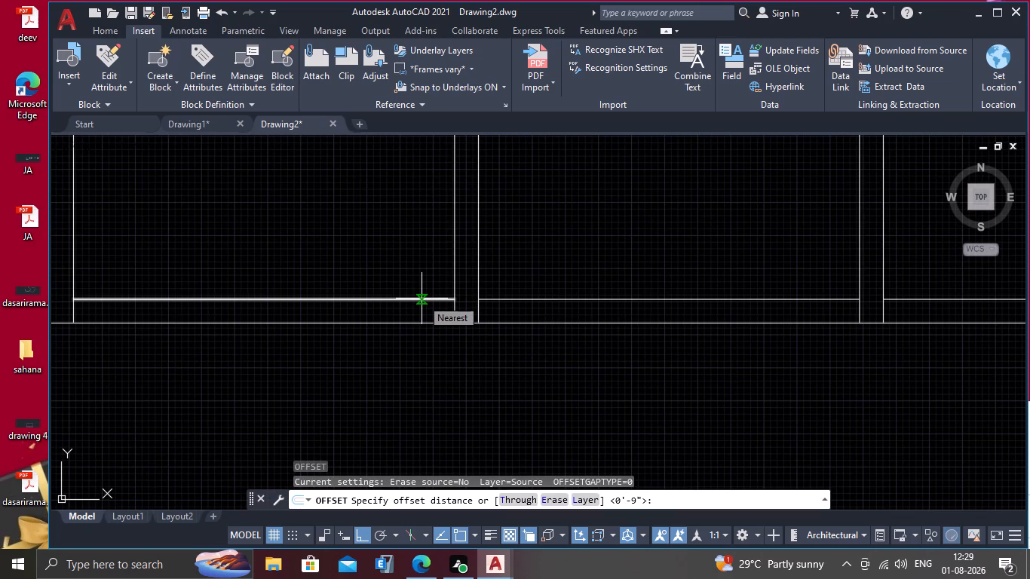
pyautogui.write("3'")
pyautogui.press('Return')
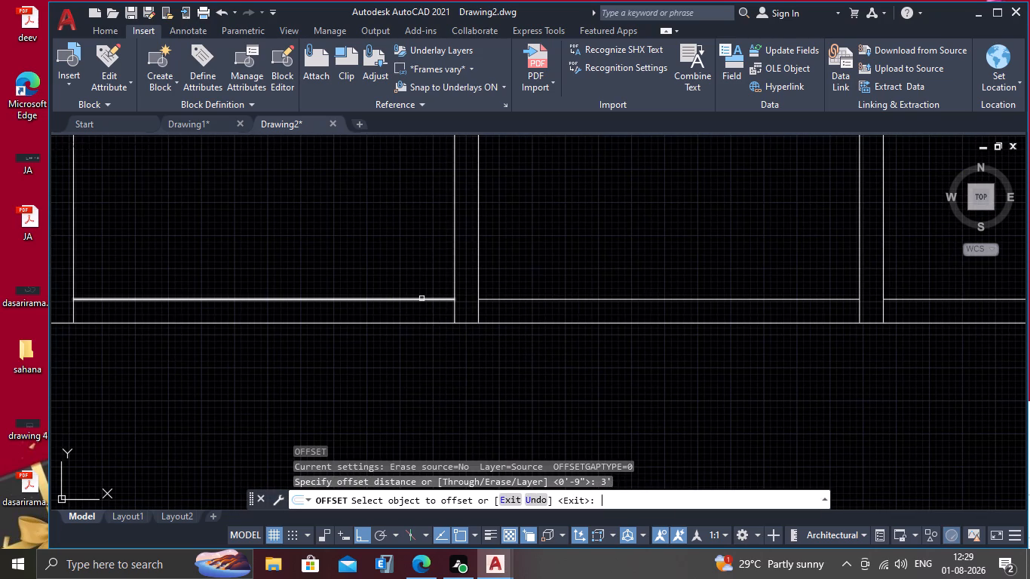
pyautogui.moveTo(456, 314); pyautogui.dragTo(411, 326)
pyautogui.click(296, 336)
pyautogui.scroll(-1, 370, 325)
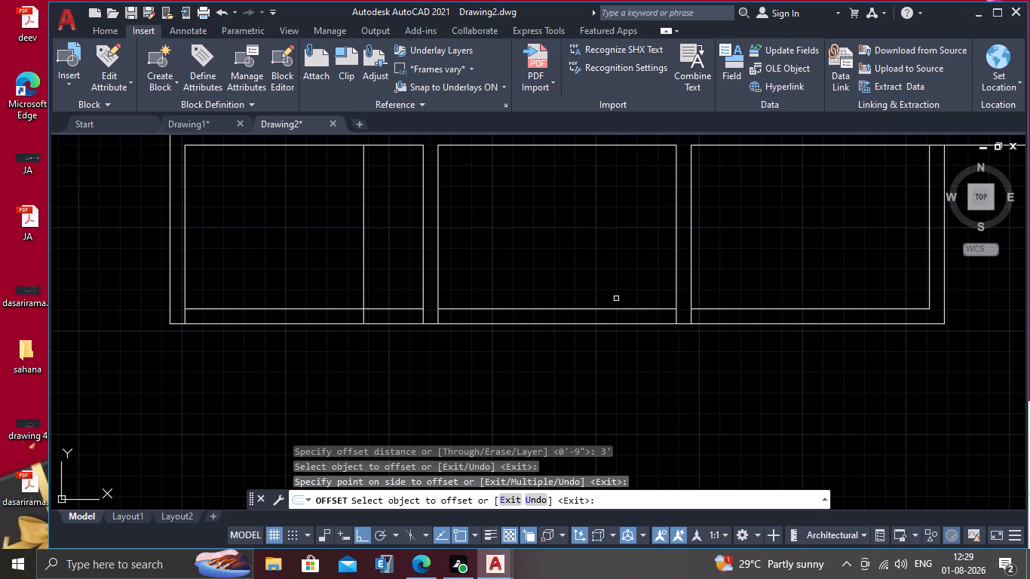
pyautogui.scroll(1, 670, 280)
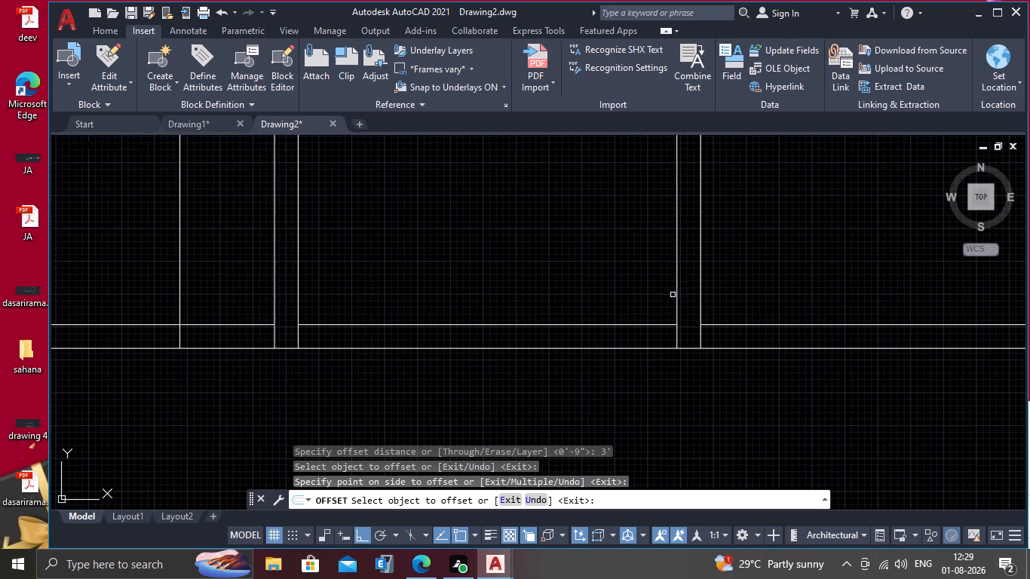
pyautogui.click(677, 296)
pyautogui.moveTo(556, 307); pyautogui.dragTo(566, 311)
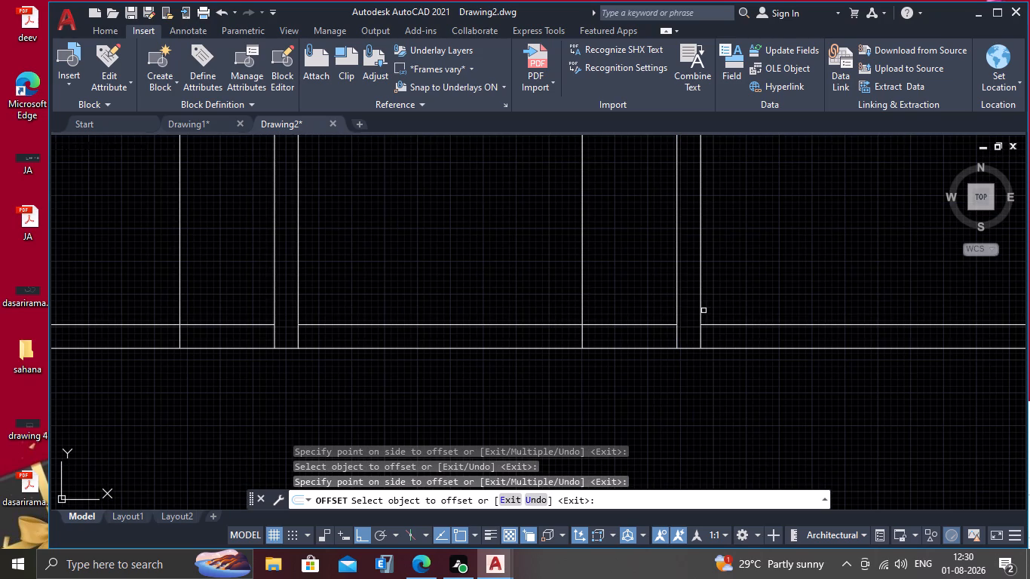
pyautogui.click(700, 307)
pyautogui.click(751, 304)
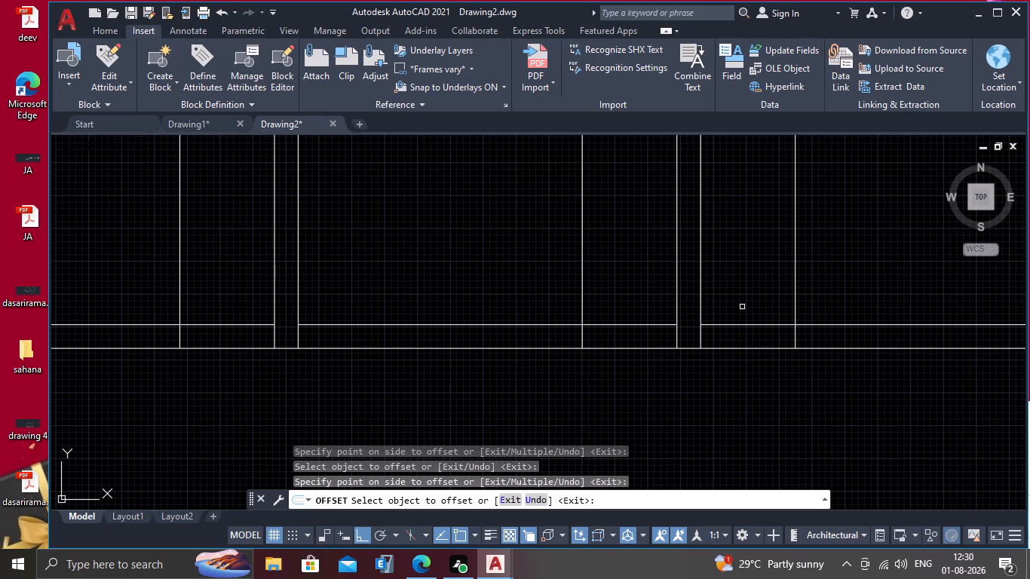
pyautogui.press('Escape')
# Trim the offset lines inside the second and third rooms and cut both 3' door openings through the bottom wall beside the second partition.
pyautogui.scroll(-1, 639, 346)
pyautogui.middleClick(561, 388)
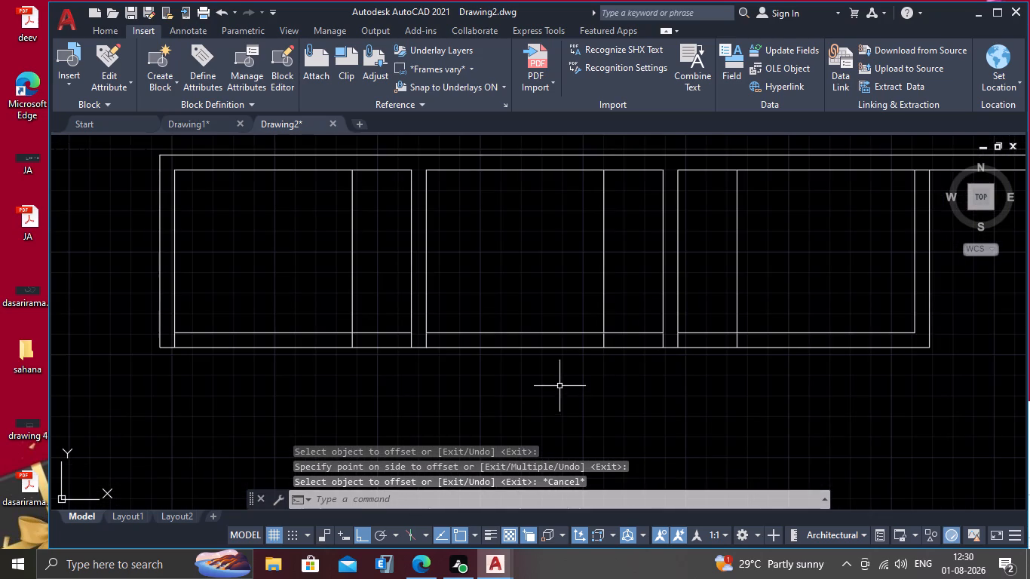
pyautogui.write('tr')
pyautogui.press('Return')
pyautogui.moveTo(622, 259); pyautogui.dragTo(593, 294)
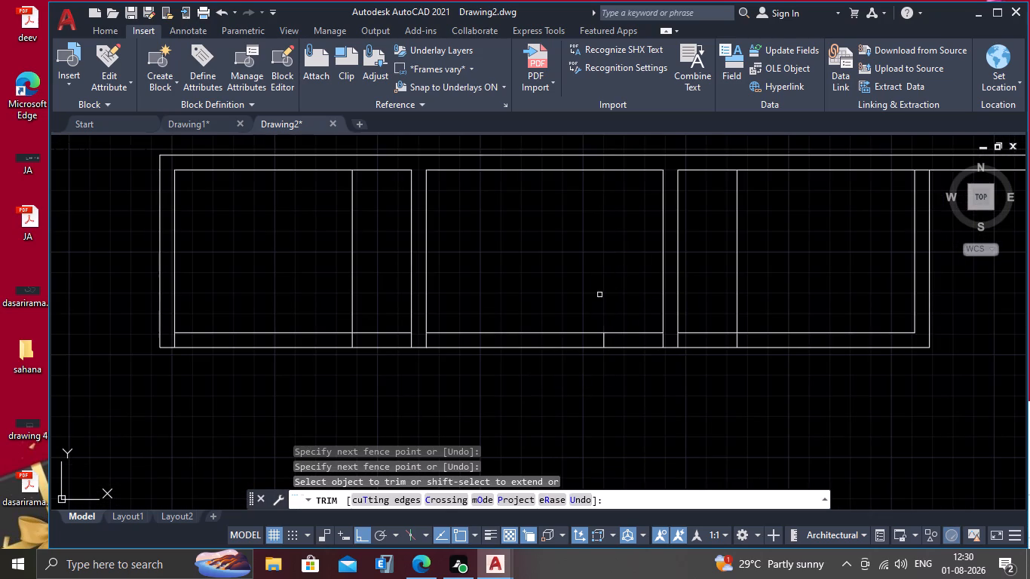
pyautogui.moveTo(762, 249); pyautogui.dragTo(718, 283)
pyautogui.scroll(1, 706, 348)
pyautogui.moveTo(701, 311); pyautogui.dragTo(703, 375)
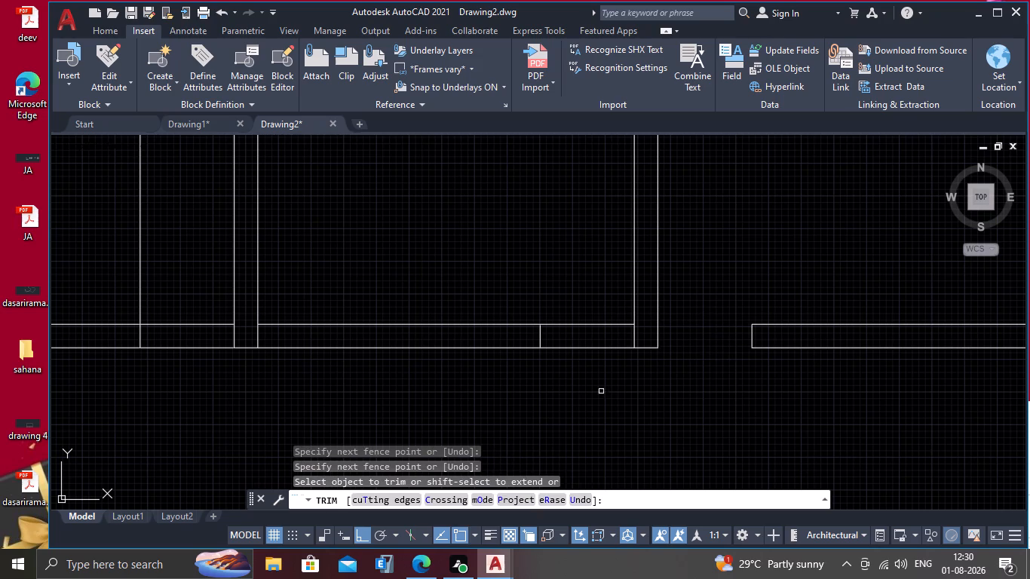
pyautogui.moveTo(587, 365); pyautogui.dragTo(581, 288)
# Trim the offset line inside the first room and cut its 3' door opening through the bottom wall beside the first partition.
pyautogui.scroll(-1, 354, 369)
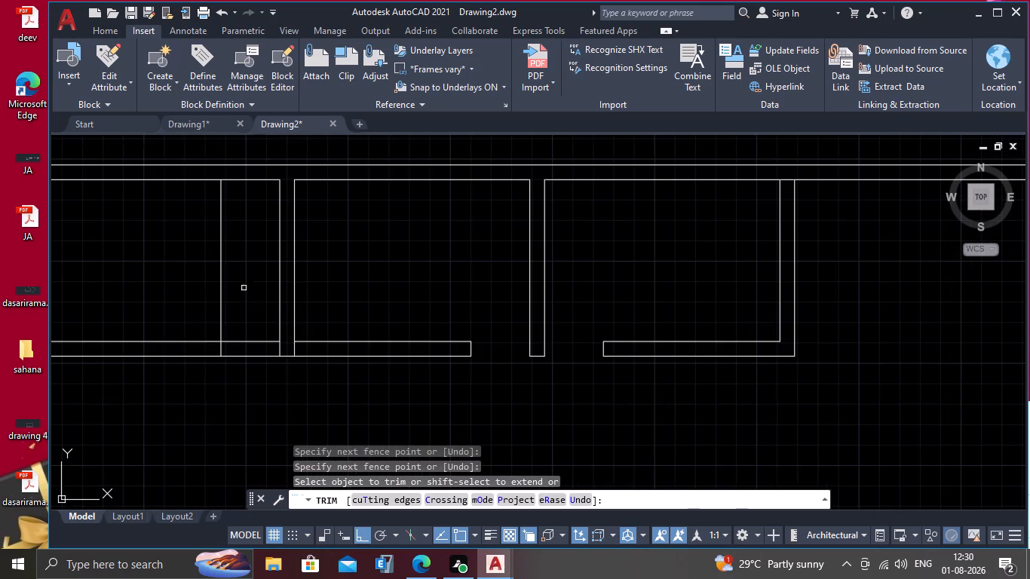
pyautogui.moveTo(241, 283); pyautogui.dragTo(185, 306)
pyautogui.moveTo(239, 335); pyautogui.dragTo(243, 375)
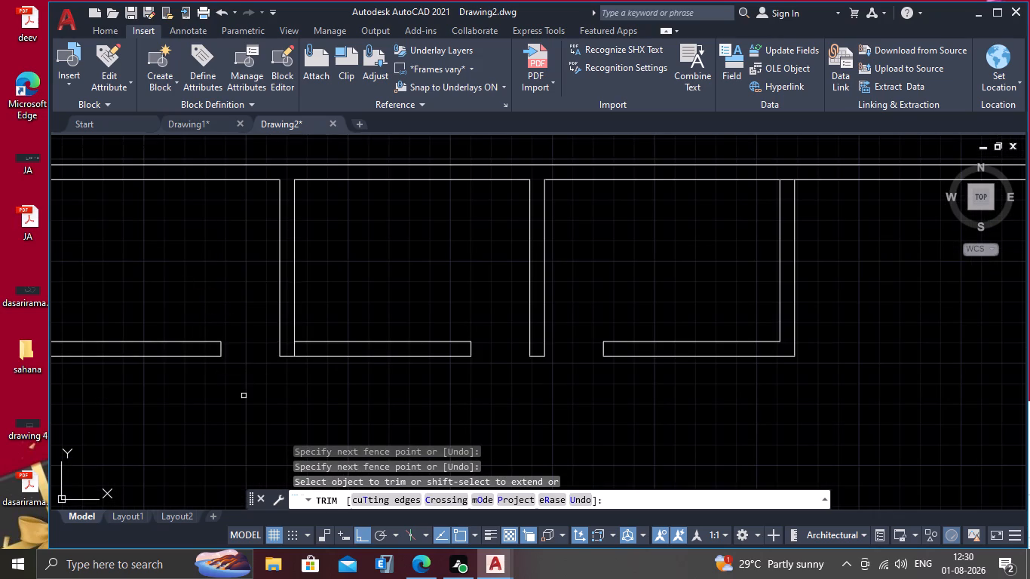
# Trim the leftover line segments inside the bottom wall at the first partition's right face and the first room's left wall.
pyautogui.scroll(-1, 244, 396)
pyautogui.scroll(2, 265, 370)
pyautogui.click(274, 365)
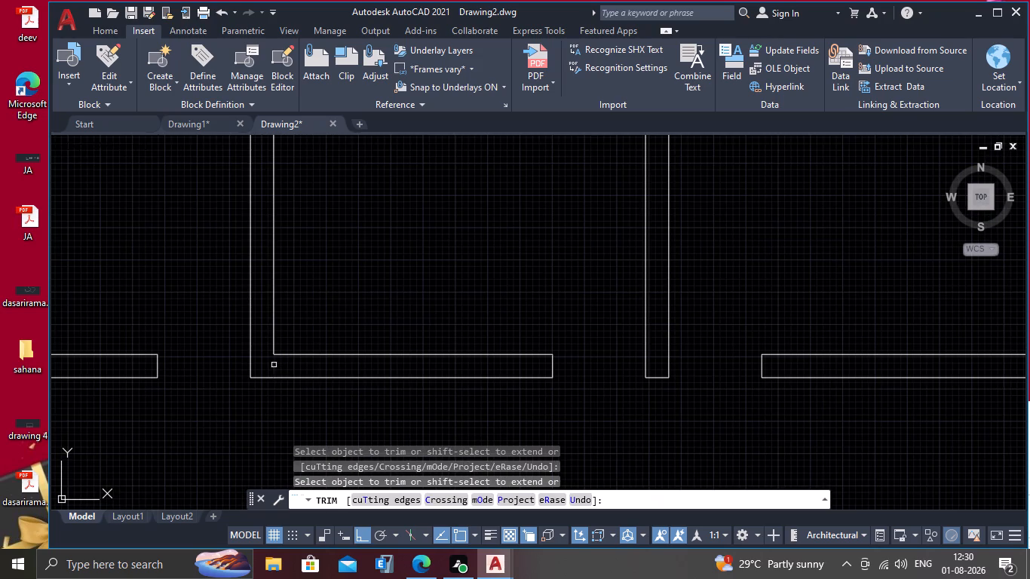
pyautogui.scroll(-2, 281, 372)
pyautogui.moveTo(274, 397); pyautogui.dragTo(339, 391, button='middle')
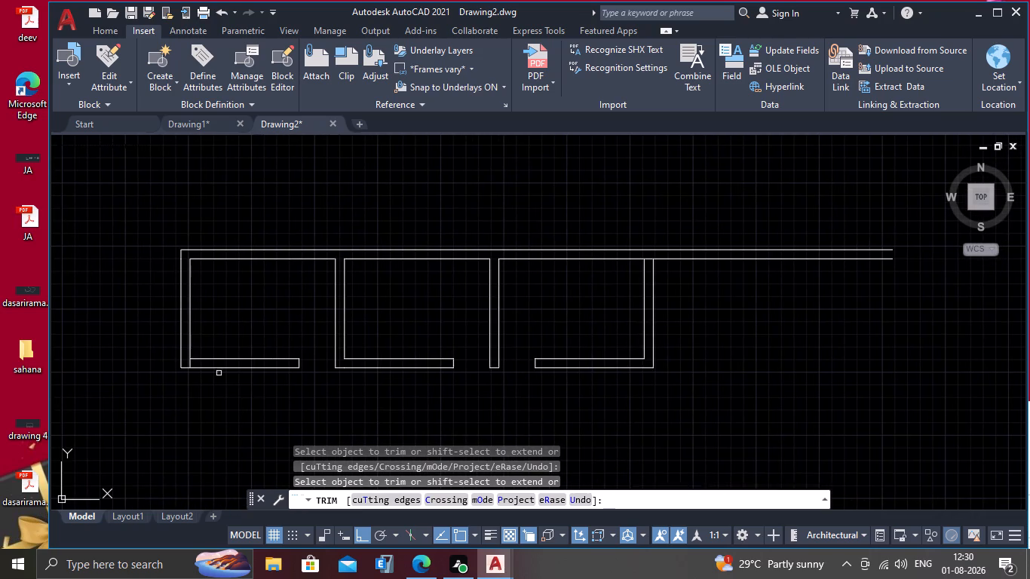
pyautogui.scroll(4, 195, 364)
pyautogui.click(173, 356)
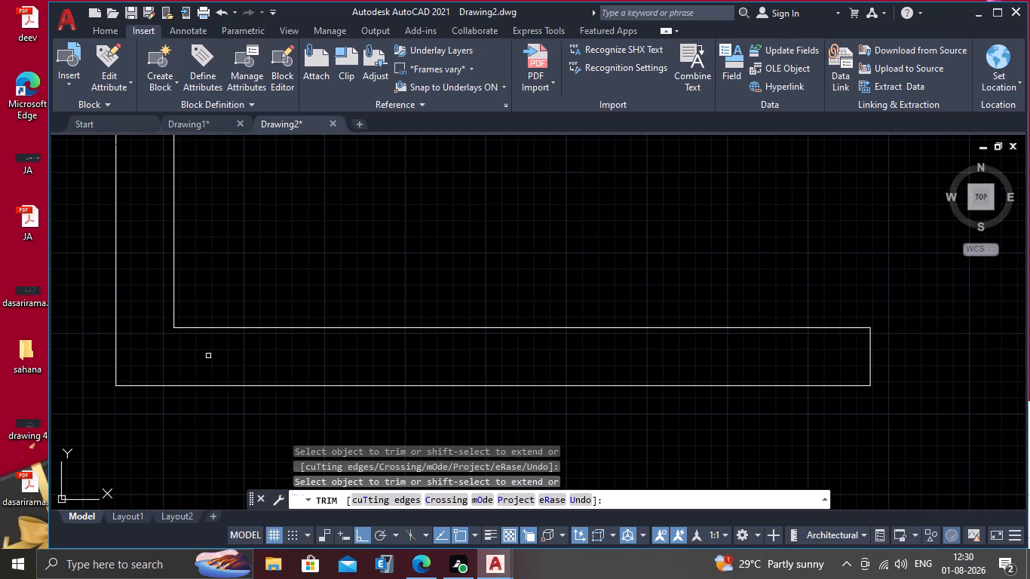
pyautogui.scroll(-1, 208, 356)
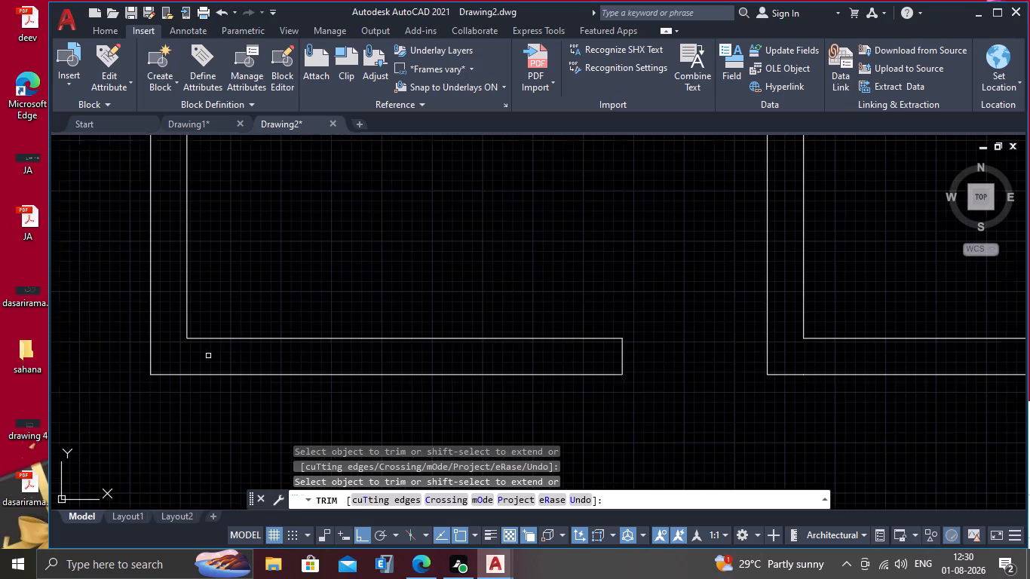
pyautogui.scroll(-2, 340, 290)
pyautogui.moveTo(449, 274); pyautogui.dragTo(337, 293, button='middle')
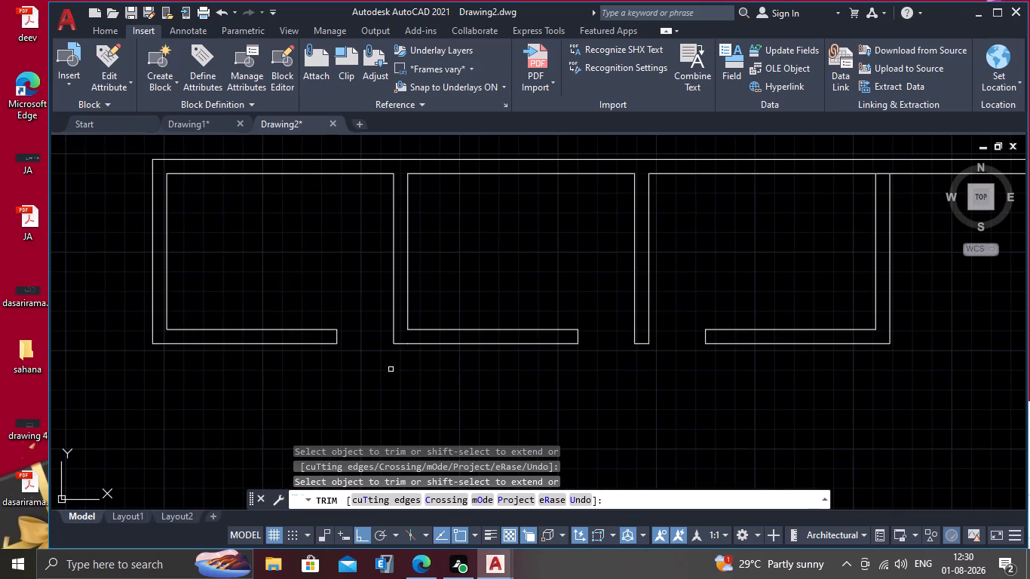
pyautogui.scroll(-1, 708, 427)
pyautogui.moveTo(716, 422); pyautogui.dragTo(532, 389, button='middle')
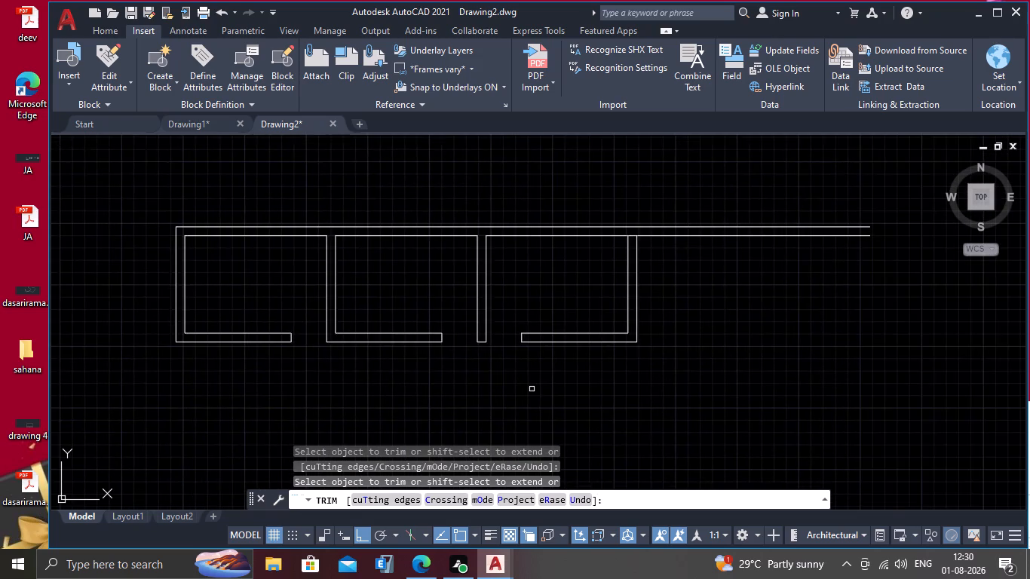
pyautogui.scroll(-1, 532, 389)
pyautogui.press('space')
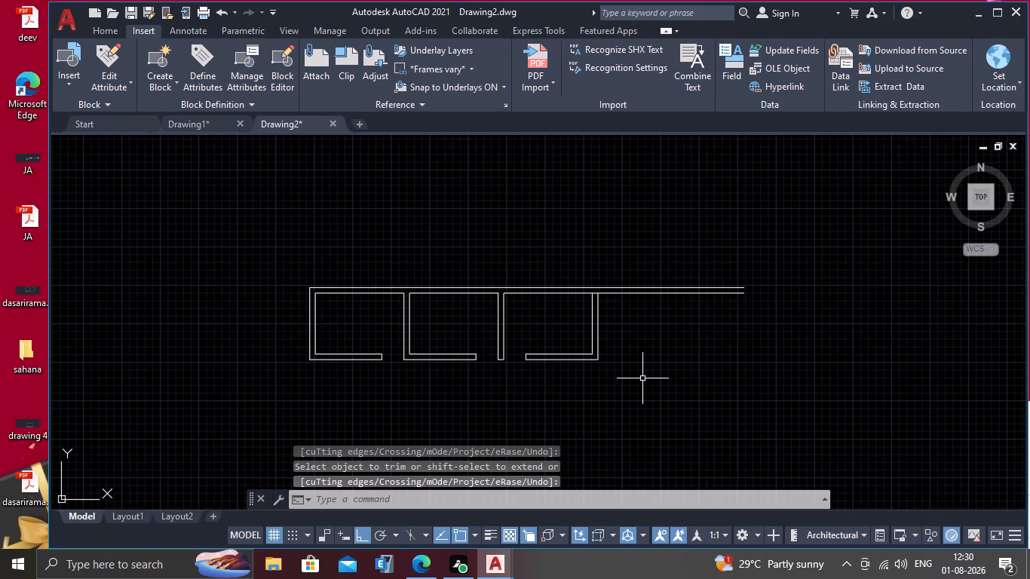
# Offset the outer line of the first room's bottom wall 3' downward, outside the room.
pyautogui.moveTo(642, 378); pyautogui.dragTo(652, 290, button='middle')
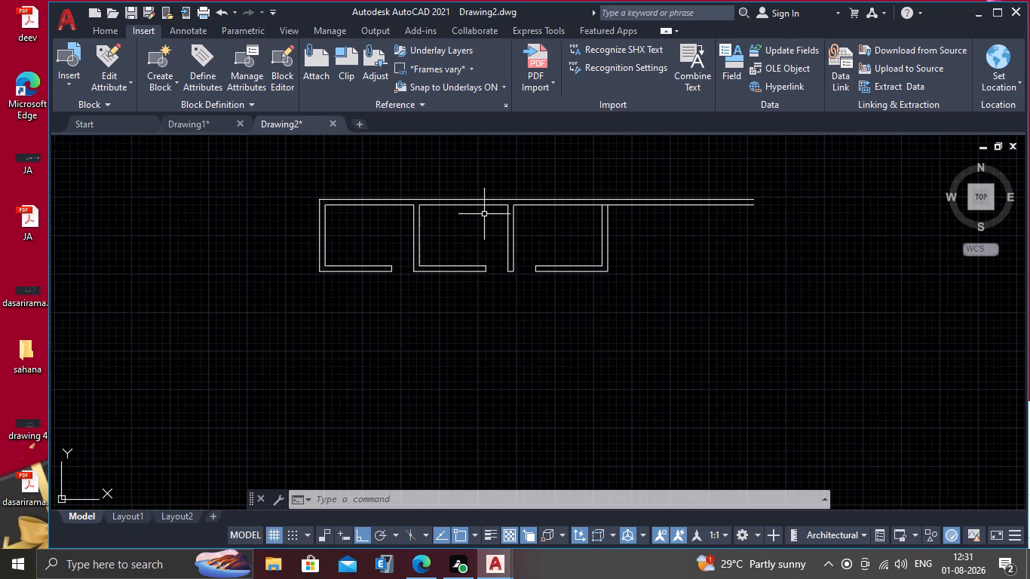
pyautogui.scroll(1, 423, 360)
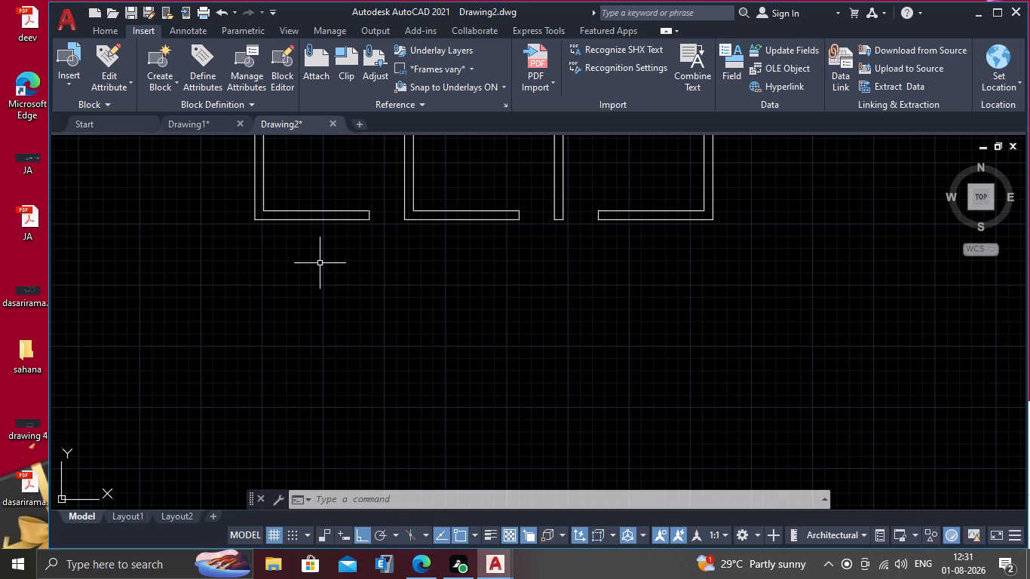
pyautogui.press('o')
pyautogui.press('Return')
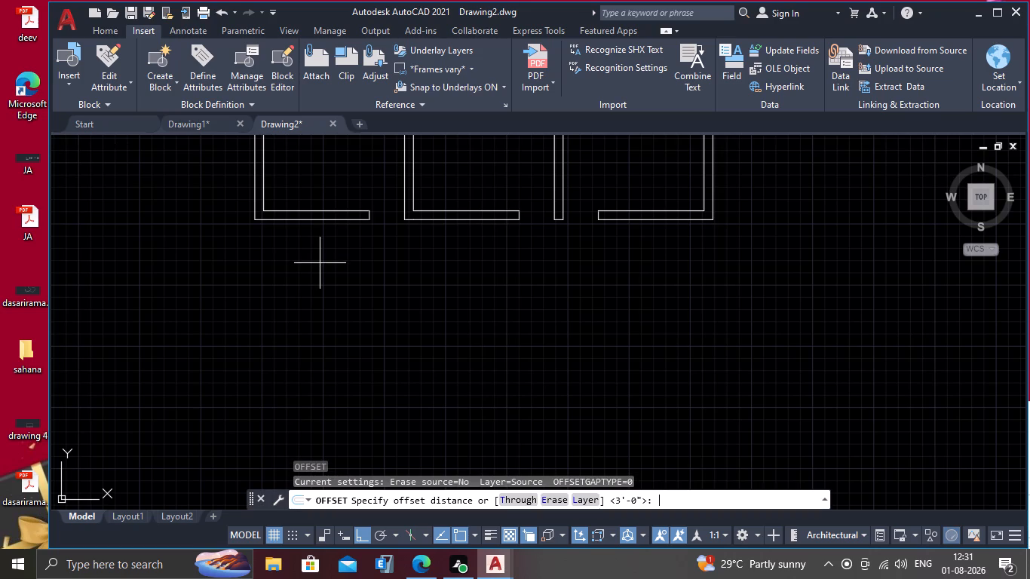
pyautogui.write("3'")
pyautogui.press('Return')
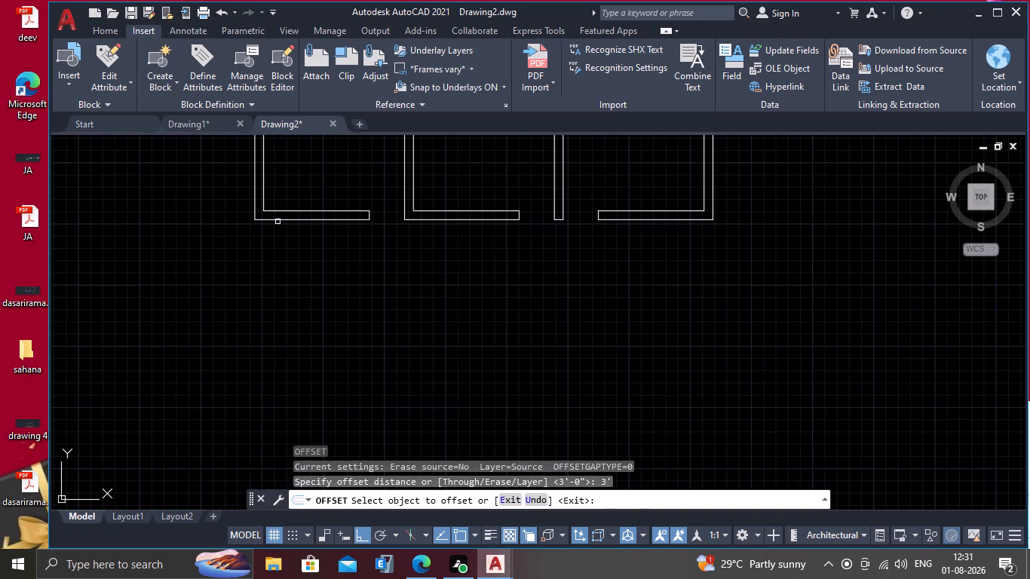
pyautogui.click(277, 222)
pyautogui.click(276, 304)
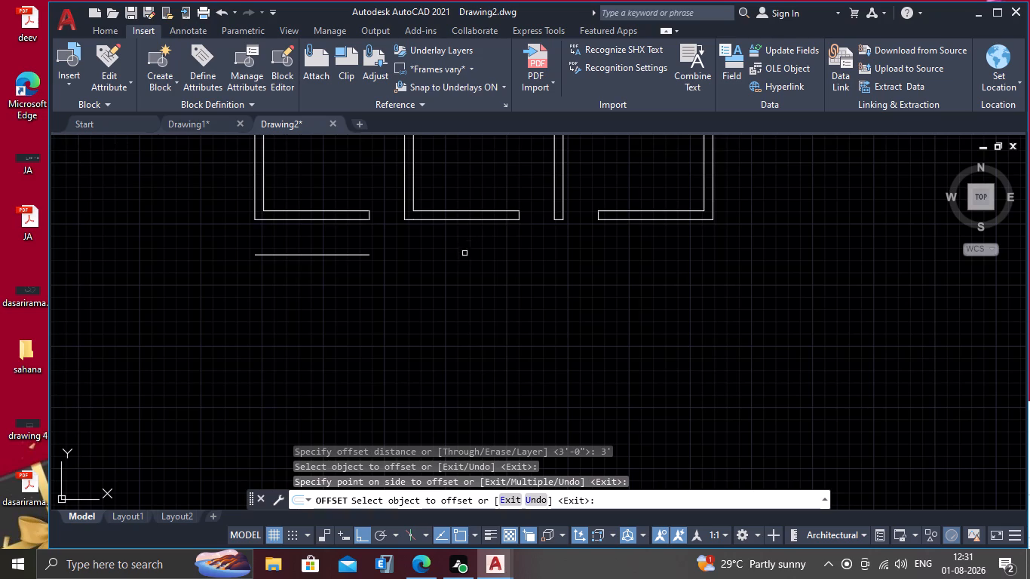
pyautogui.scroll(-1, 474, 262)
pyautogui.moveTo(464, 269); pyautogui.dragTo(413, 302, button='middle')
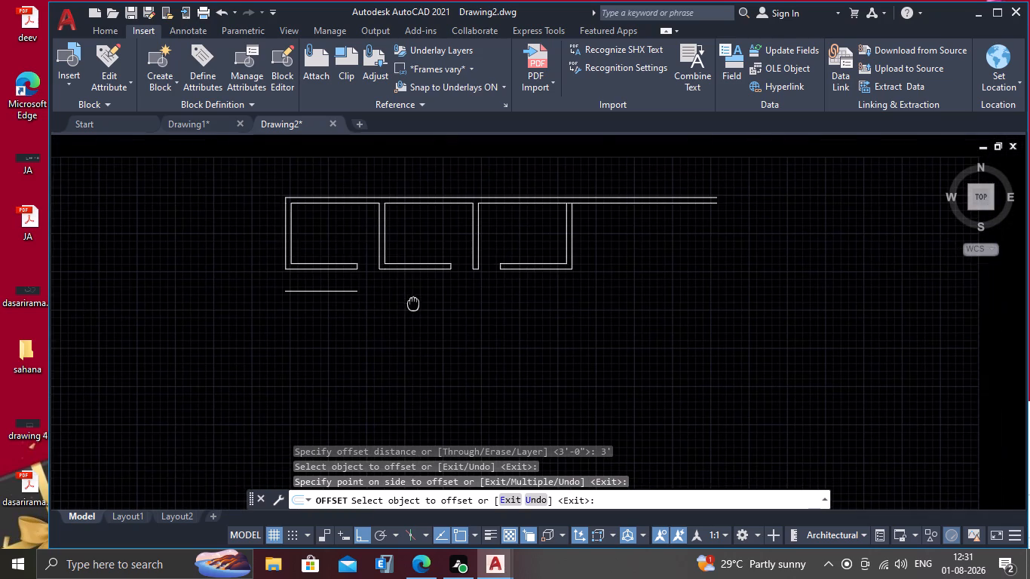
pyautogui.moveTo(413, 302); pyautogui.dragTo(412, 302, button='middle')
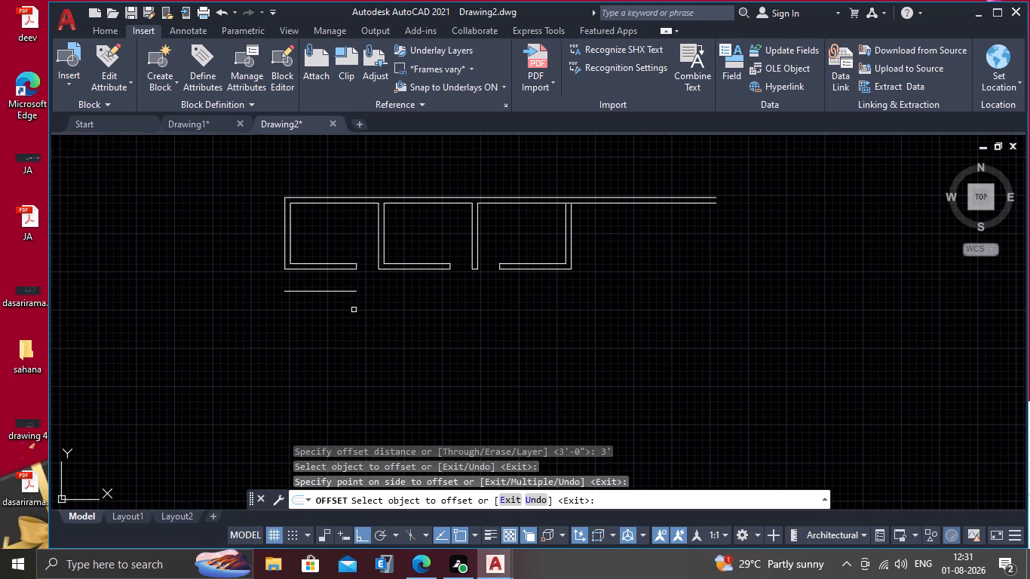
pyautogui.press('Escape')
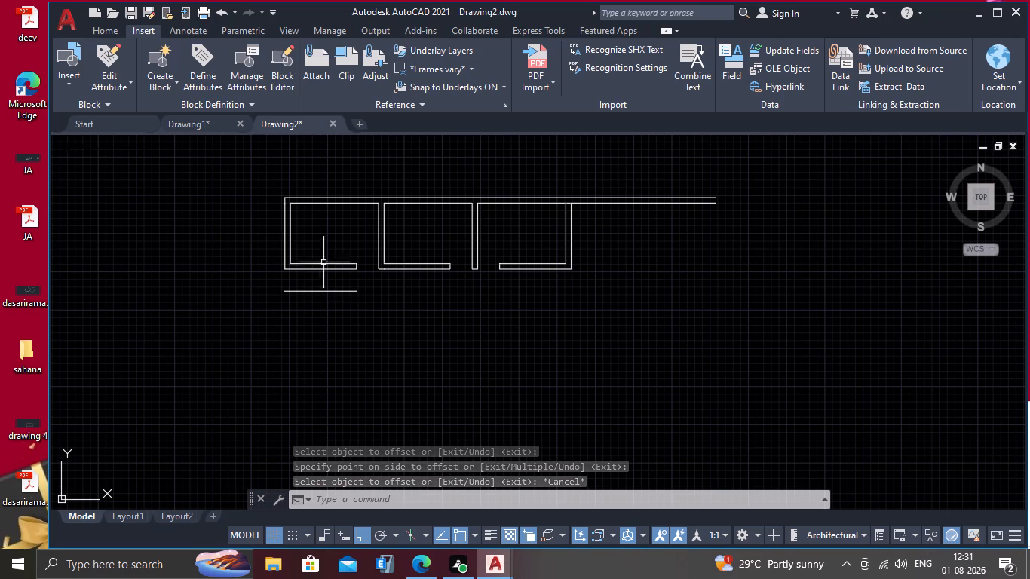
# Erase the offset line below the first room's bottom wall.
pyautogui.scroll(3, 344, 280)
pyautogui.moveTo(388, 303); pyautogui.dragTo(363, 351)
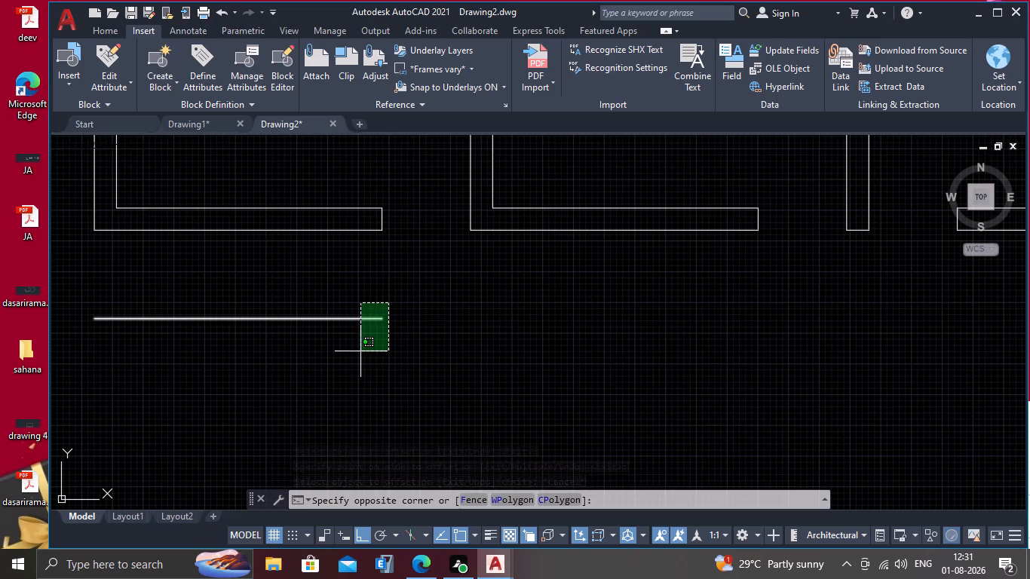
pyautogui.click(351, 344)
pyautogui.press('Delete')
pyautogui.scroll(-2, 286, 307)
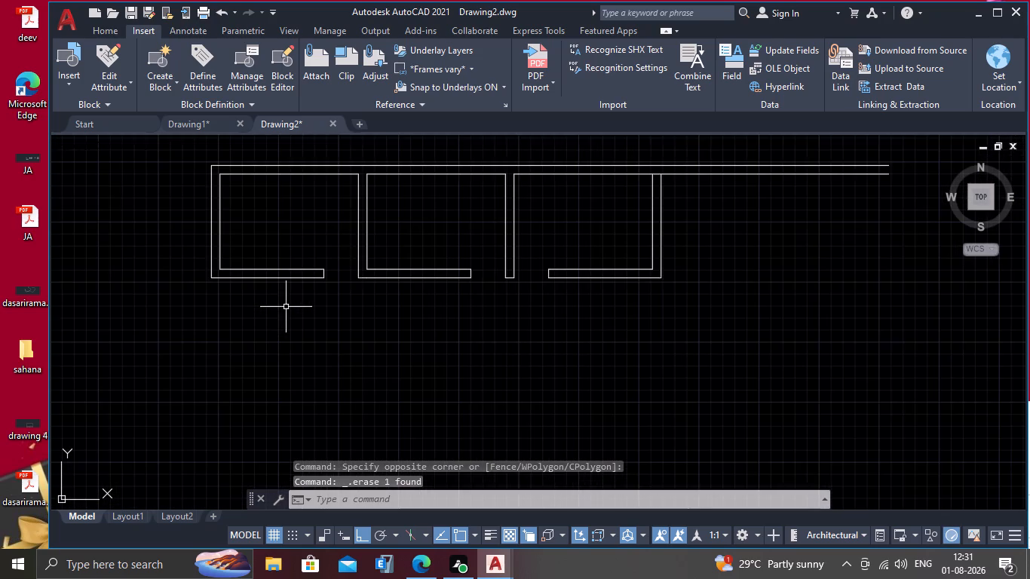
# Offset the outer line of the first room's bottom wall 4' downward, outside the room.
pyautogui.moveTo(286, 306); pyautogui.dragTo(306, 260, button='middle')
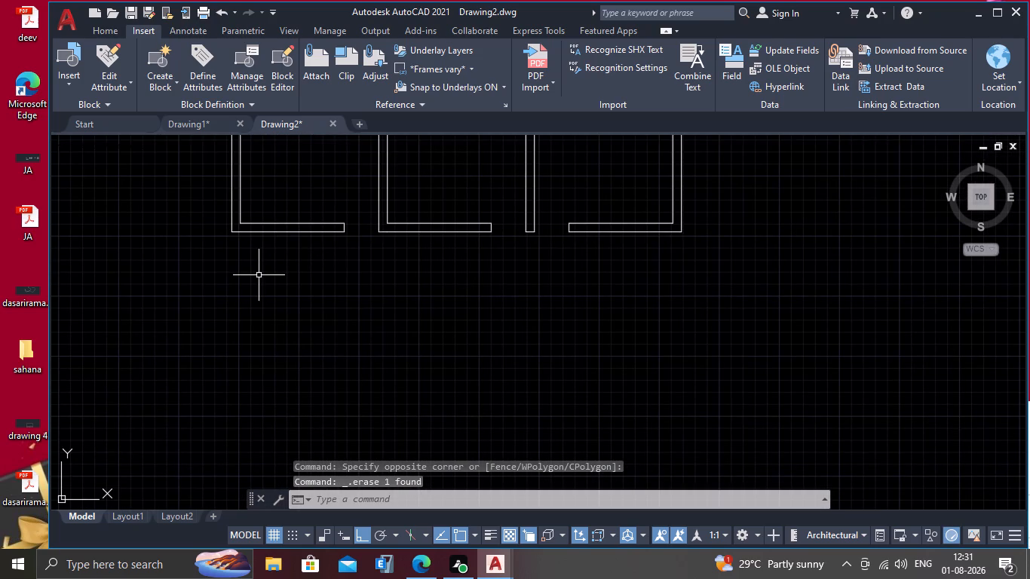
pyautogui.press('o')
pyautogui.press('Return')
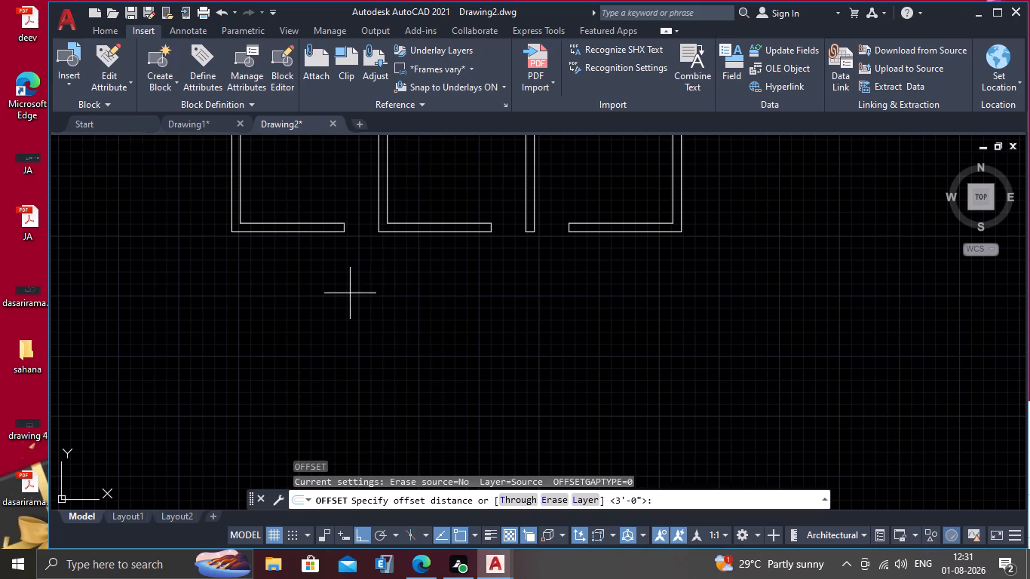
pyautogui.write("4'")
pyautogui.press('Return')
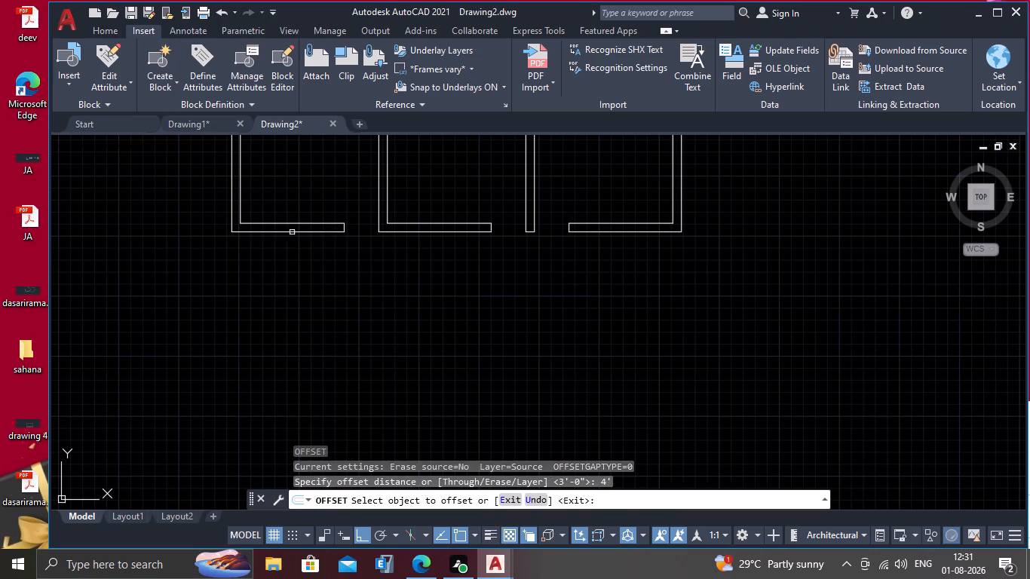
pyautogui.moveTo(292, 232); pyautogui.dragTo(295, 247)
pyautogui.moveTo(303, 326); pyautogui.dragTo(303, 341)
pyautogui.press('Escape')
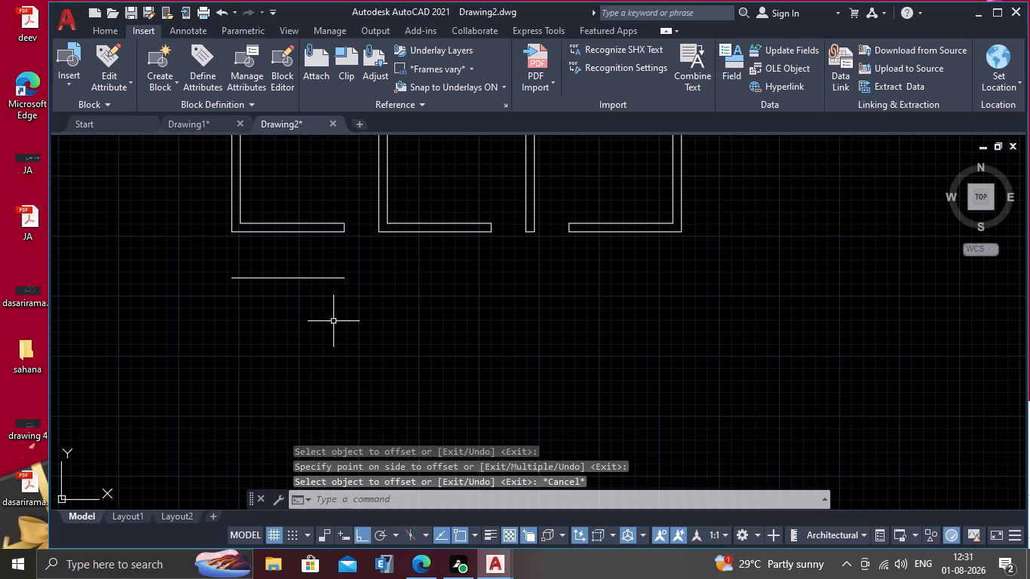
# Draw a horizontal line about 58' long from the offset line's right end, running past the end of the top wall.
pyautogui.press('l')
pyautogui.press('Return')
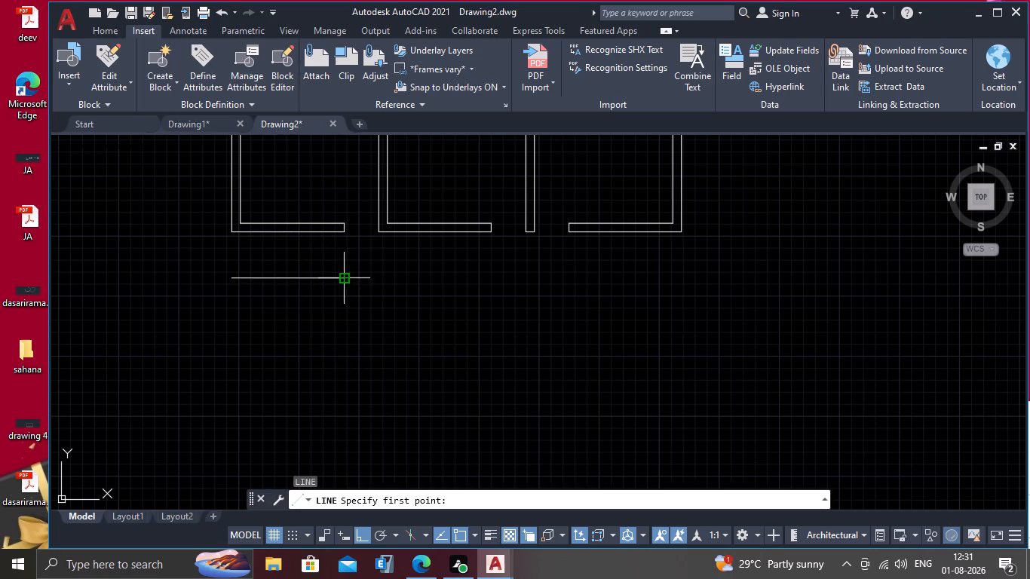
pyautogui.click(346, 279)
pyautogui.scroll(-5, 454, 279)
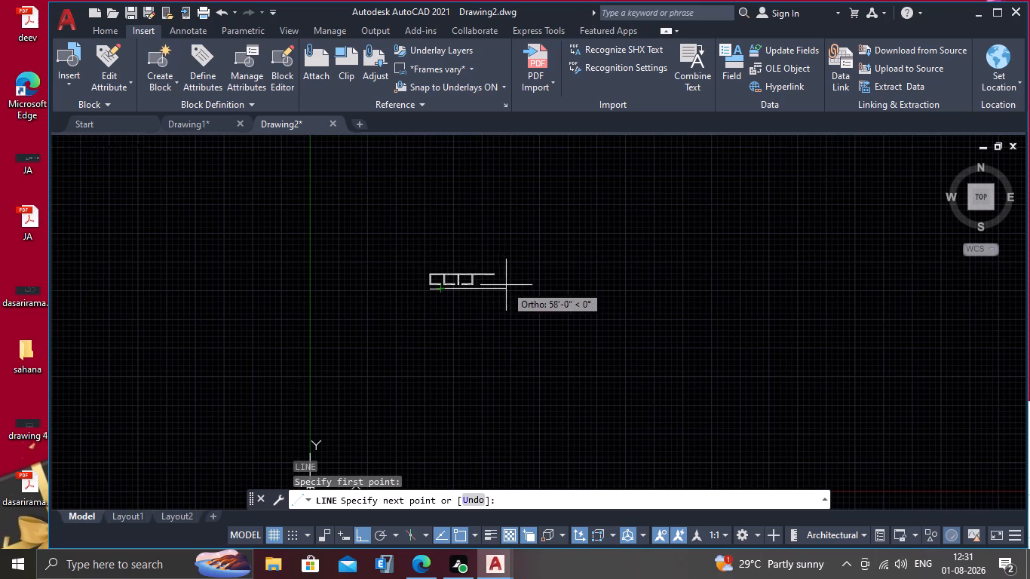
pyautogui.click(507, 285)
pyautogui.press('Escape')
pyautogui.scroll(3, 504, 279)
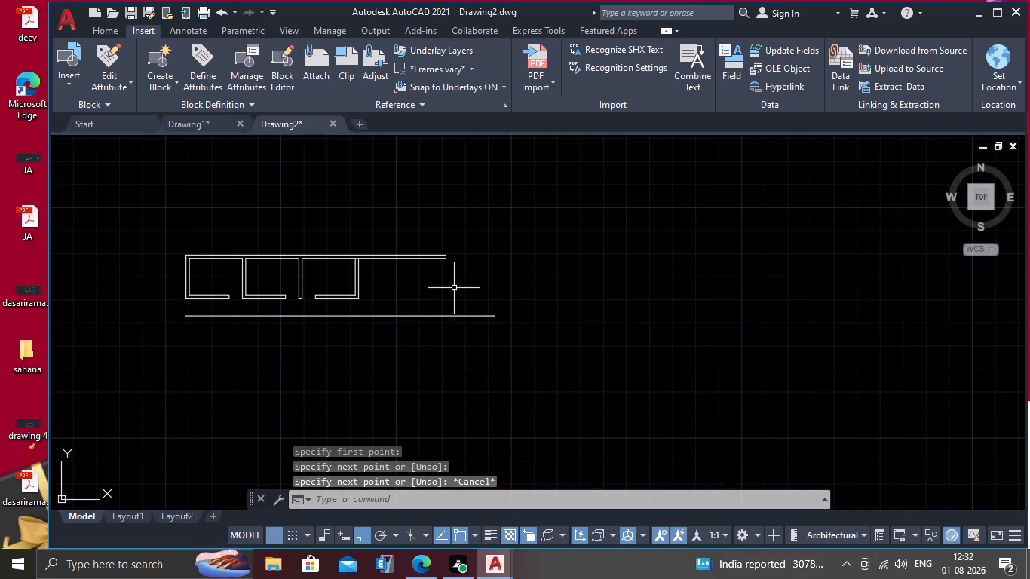
# Draw a long vertical line straight down from the right end of the top wall's outer line.
pyautogui.press('l')
pyautogui.press('Return')
pyautogui.scroll(3, 436, 252)
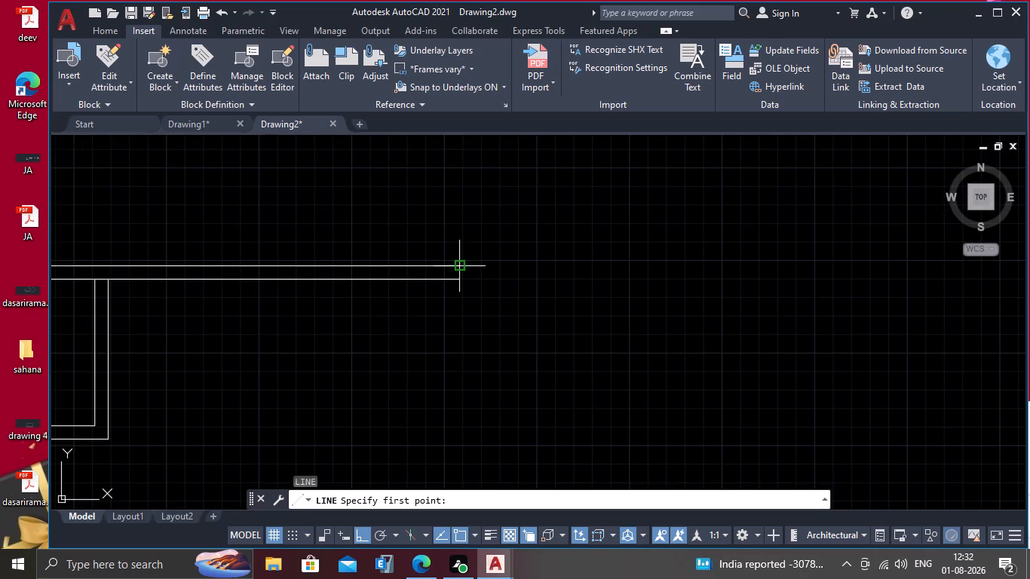
pyautogui.moveTo(457, 265); pyautogui.dragTo(454, 282)
pyautogui.scroll(-5, 454, 342)
pyautogui.moveTo(450, 395); pyautogui.dragTo(462, 305, button='middle')
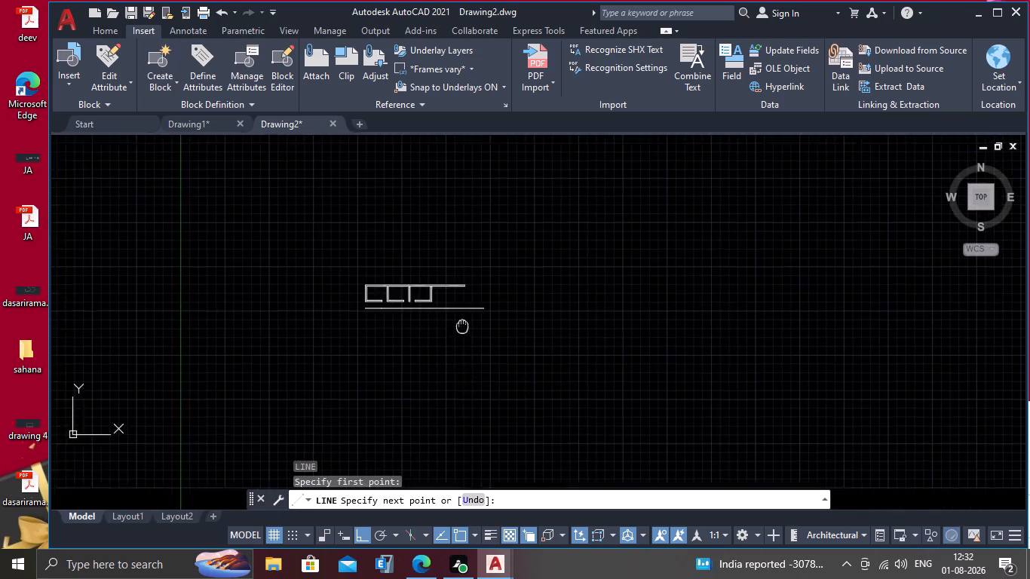
pyautogui.moveTo(462, 305); pyautogui.dragTo(456, 211, button='middle')
pyautogui.click(453, 314)
pyautogui.press('space')
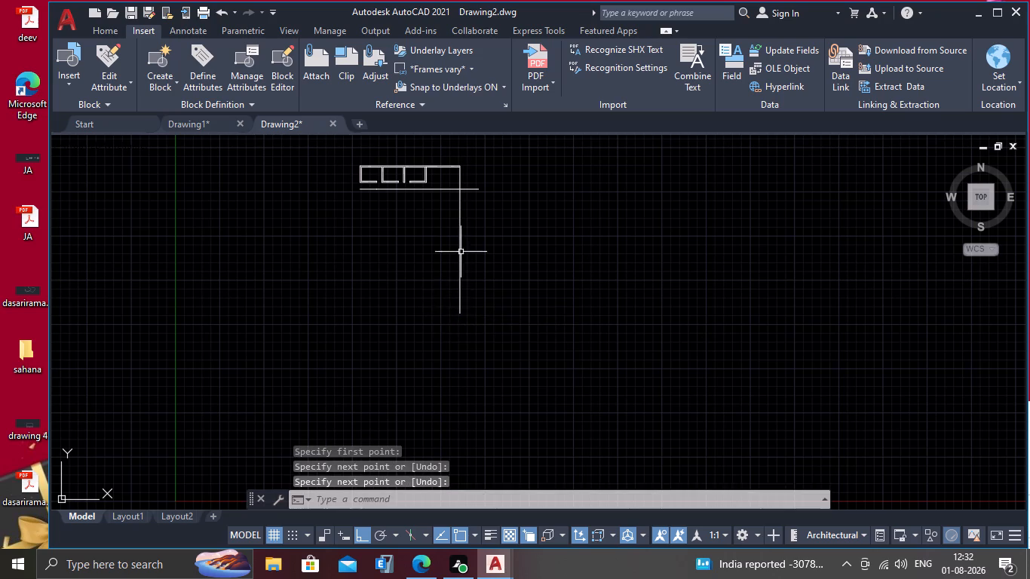
# Offset the new right-hand vertical line 9" inward to form the right wall's thickness.
pyautogui.scroll(3, 457, 215)
pyautogui.scroll(-1, 458, 212)
pyautogui.moveTo(409, 215); pyautogui.dragTo(403, 361, button='middle')
pyautogui.scroll(1, 432, 229)
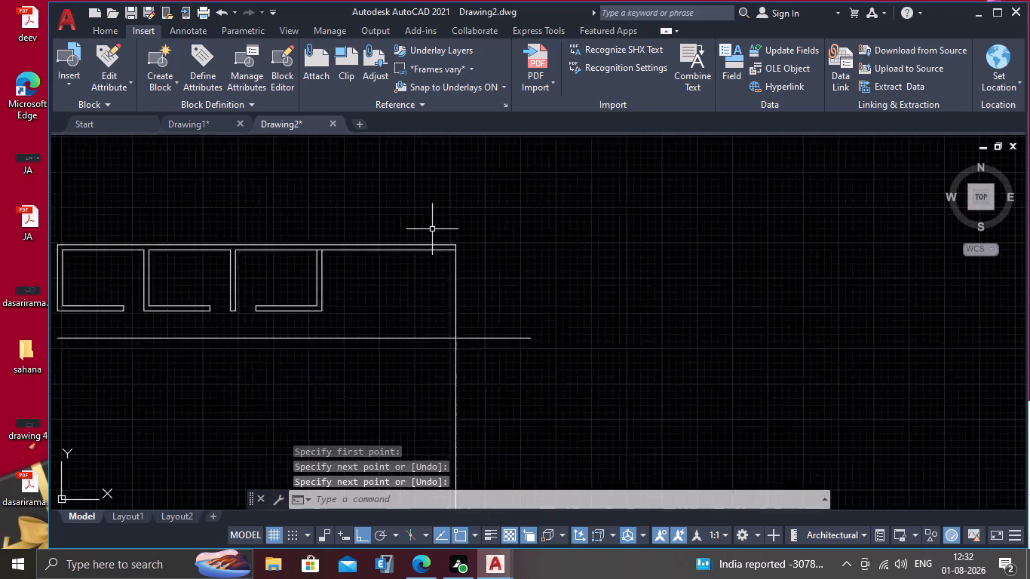
pyautogui.scroll(1, 432, 229)
pyautogui.scroll(-1, 433, 289)
pyautogui.moveTo(433, 291); pyautogui.dragTo(455, 251, button='middle')
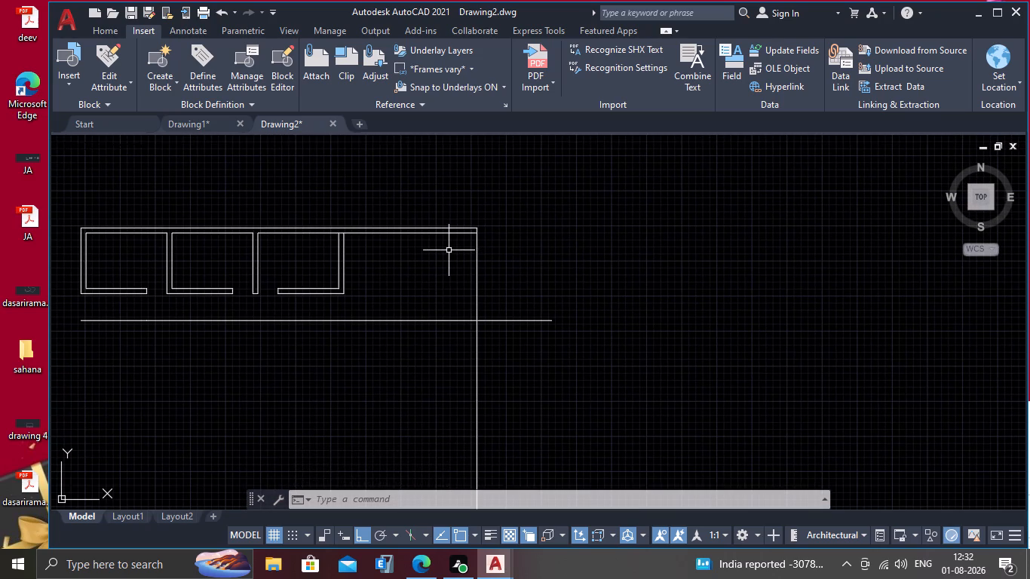
pyautogui.press('o')
pyautogui.press('Return')
pyautogui.write('9"')
pyautogui.press('Return')
pyautogui.moveTo(476, 296); pyautogui.dragTo(469, 297)
pyautogui.click(422, 312)
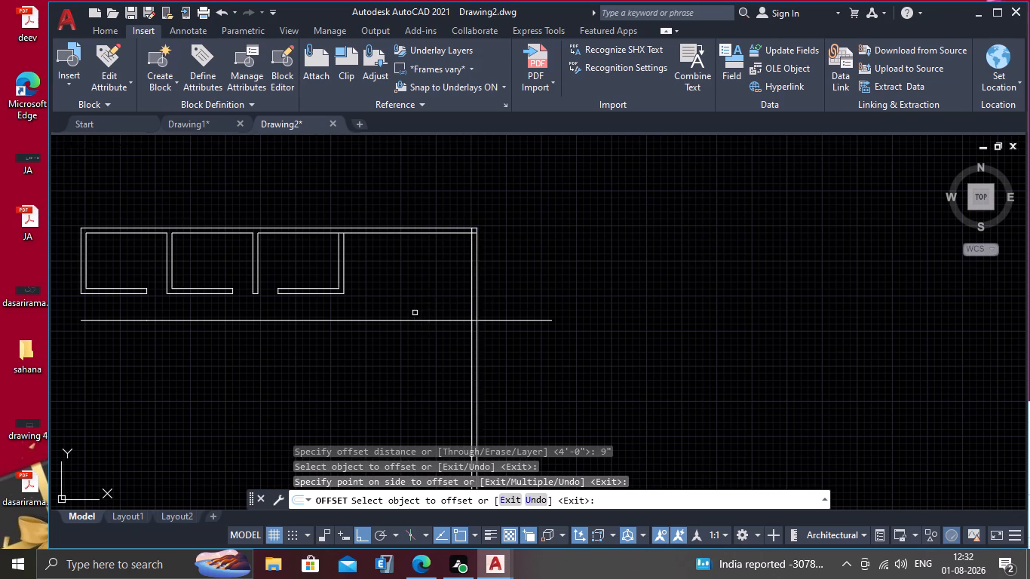
pyautogui.scroll(-2, 415, 313)
pyautogui.scroll(3, 256, 325)
pyautogui.moveTo(294, 326); pyautogui.dragTo(287, 305, button='middle')
pyautogui.press('space')
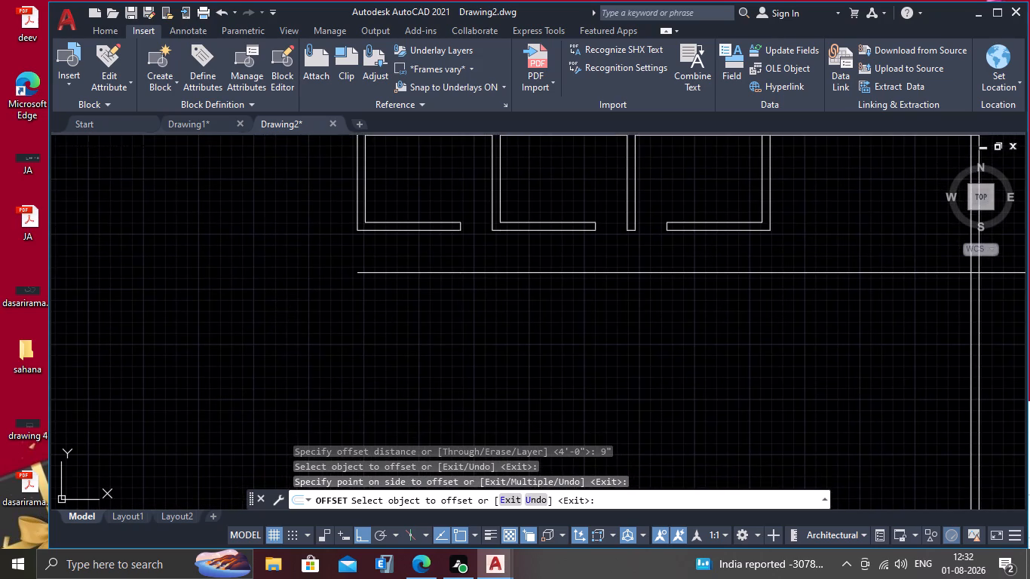
# Offset the inner line of the right wall 6' toward the rooms.
pyautogui.scroll(-2, 560, 348)
pyautogui.moveTo(626, 336); pyautogui.dragTo(510, 295, button='middle')
pyautogui.scroll(1, 626, 308)
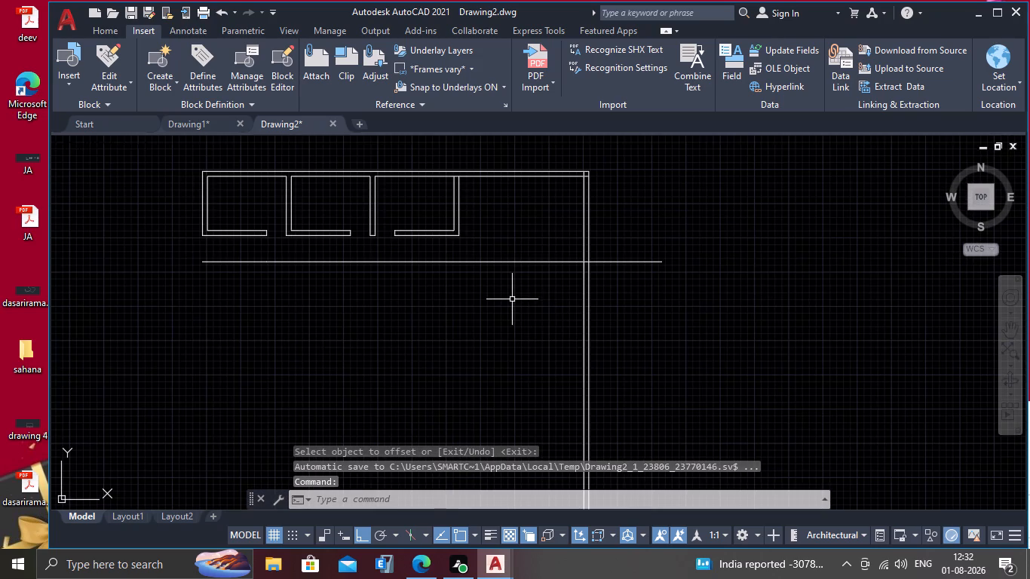
pyautogui.moveTo(523, 296); pyautogui.dragTo(529, 264, button='middle')
pyautogui.scroll(1, 554, 296)
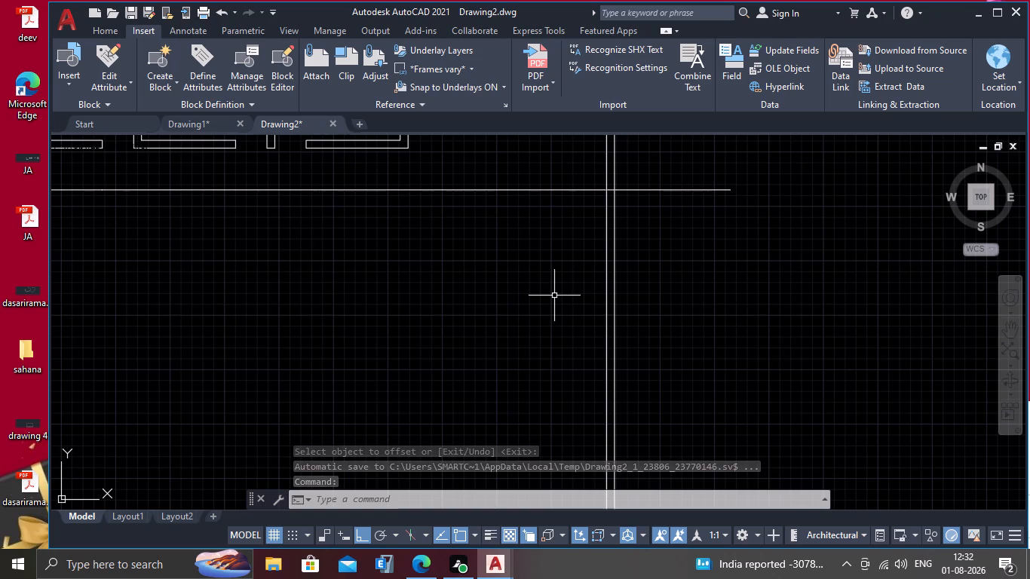
pyautogui.press('o')
pyautogui.press('Return')
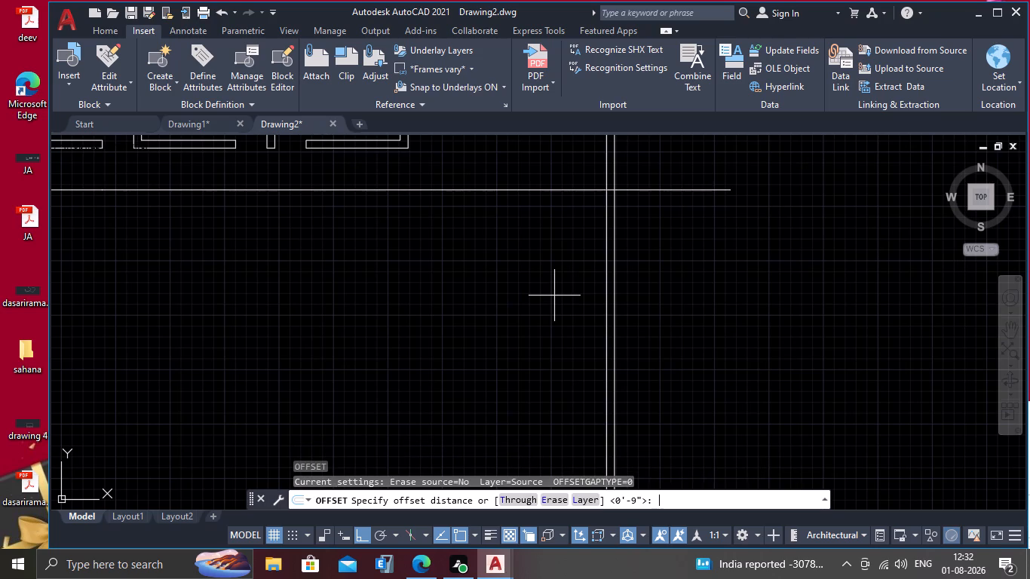
pyautogui.press('6')
pyautogui.press("'")
pyautogui.press('Return')
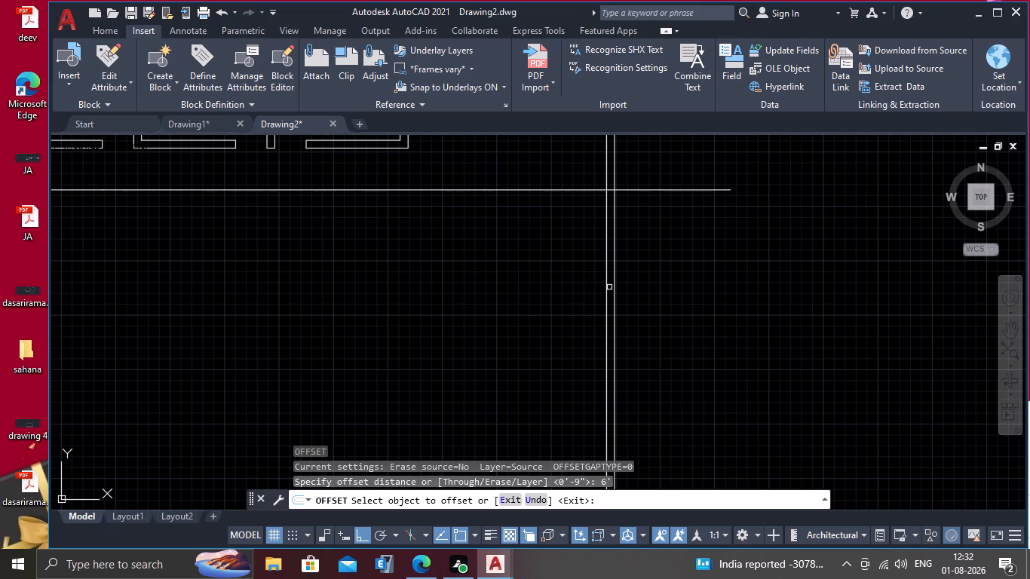
pyautogui.moveTo(607, 289); pyautogui.dragTo(598, 296)
pyautogui.moveTo(551, 325); pyautogui.dragTo(539, 331)
pyautogui.scroll(-1, 446, 323)
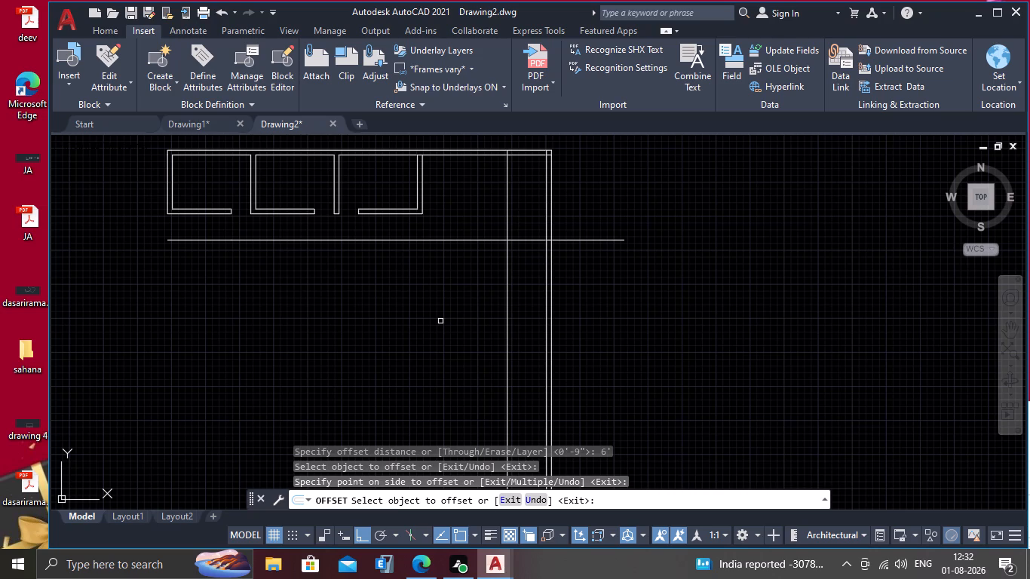
pyautogui.press('space')
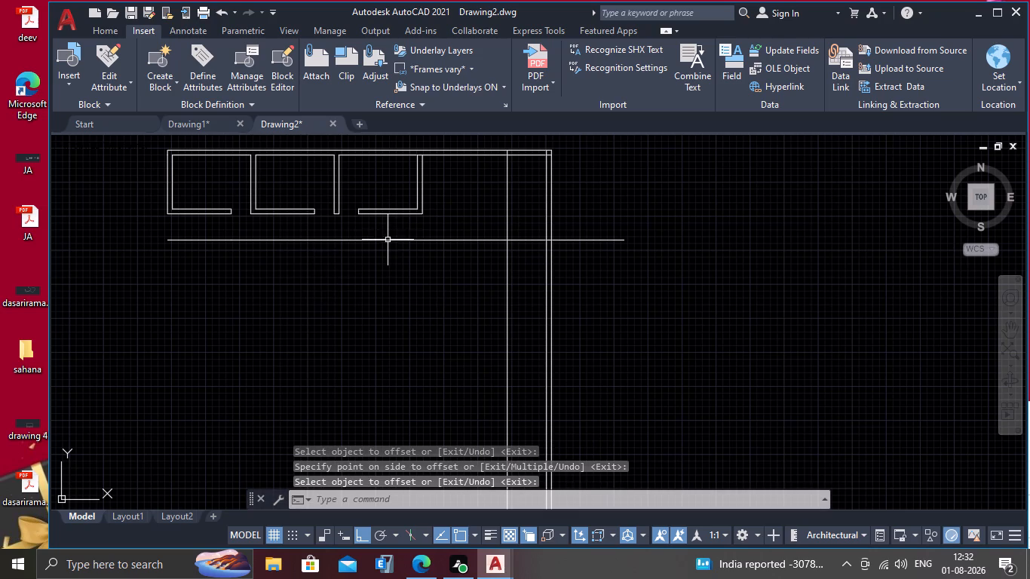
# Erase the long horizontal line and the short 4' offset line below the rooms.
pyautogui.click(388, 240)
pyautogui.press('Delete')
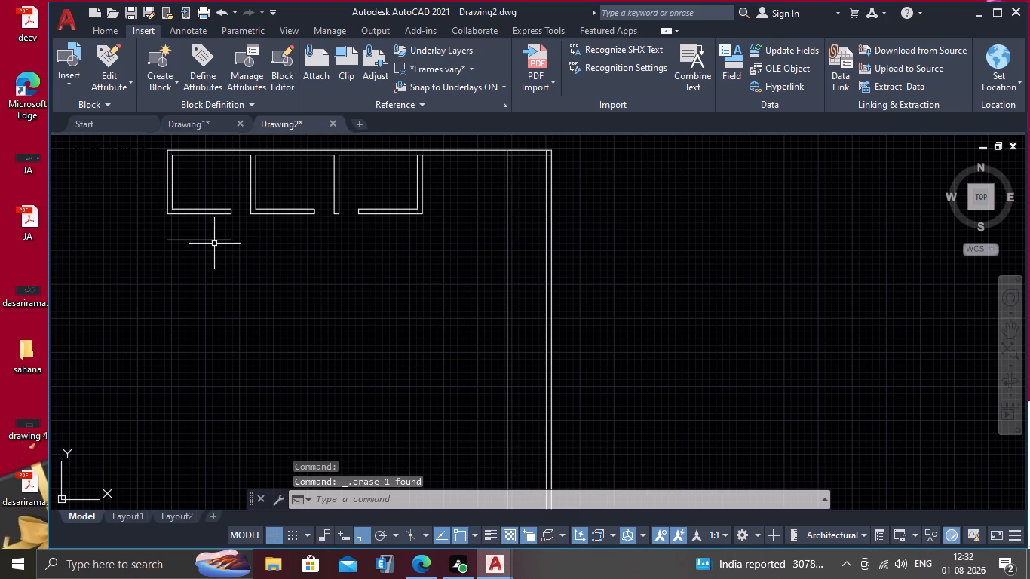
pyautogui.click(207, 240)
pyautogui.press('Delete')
# Offset the outer line of the third room's bottom wall 6' downward.
pyautogui.scroll(1, 308, 221)
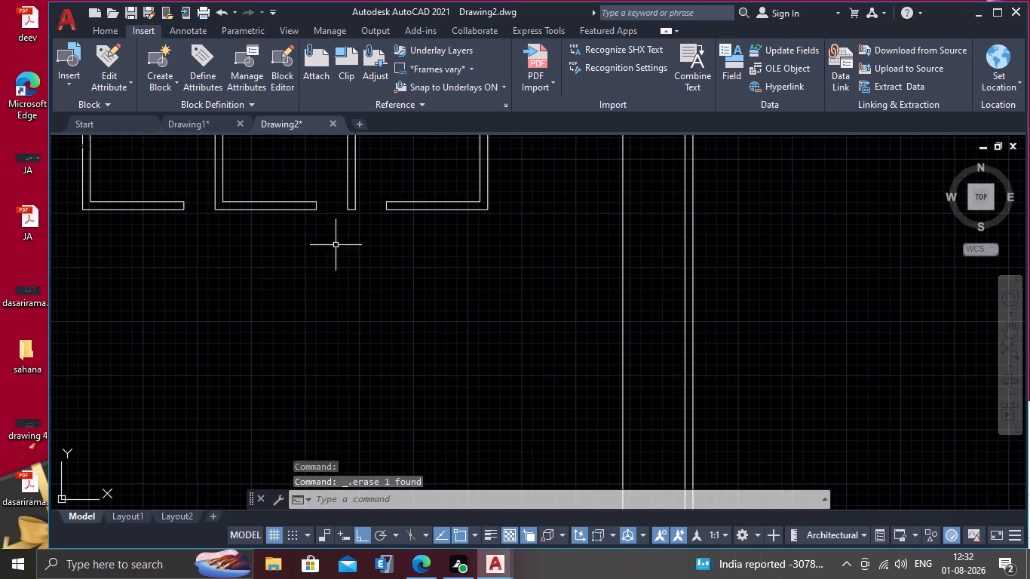
pyautogui.press('o')
pyautogui.press('Return')
pyautogui.write("6'")
pyautogui.press('Return')
pyautogui.click(465, 208)
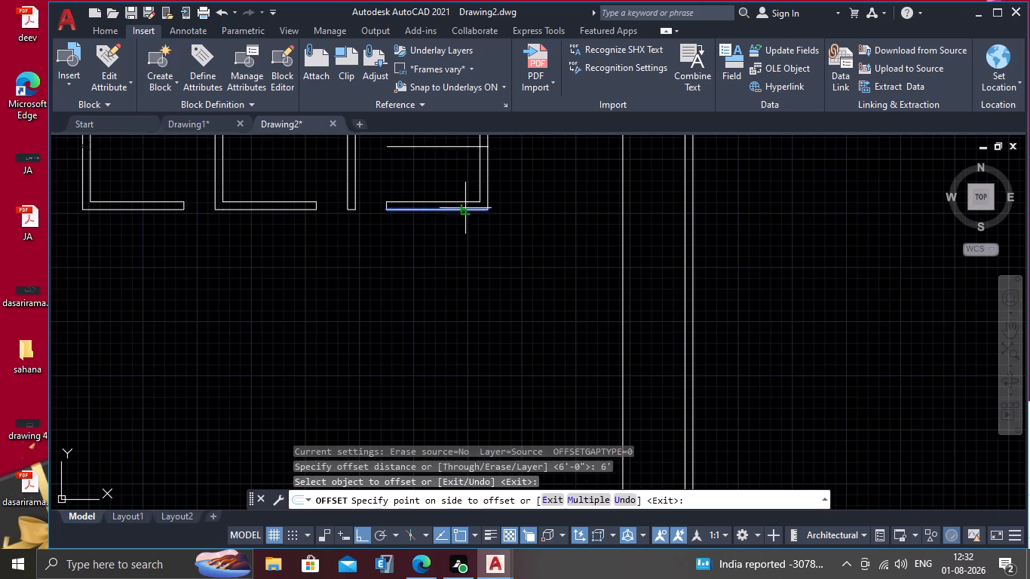
pyautogui.click(440, 310)
pyautogui.press('Escape')
# Draw a horizontal line from the offset line's right end to the vertical line 6' inside the right wall.
pyautogui.press('l')
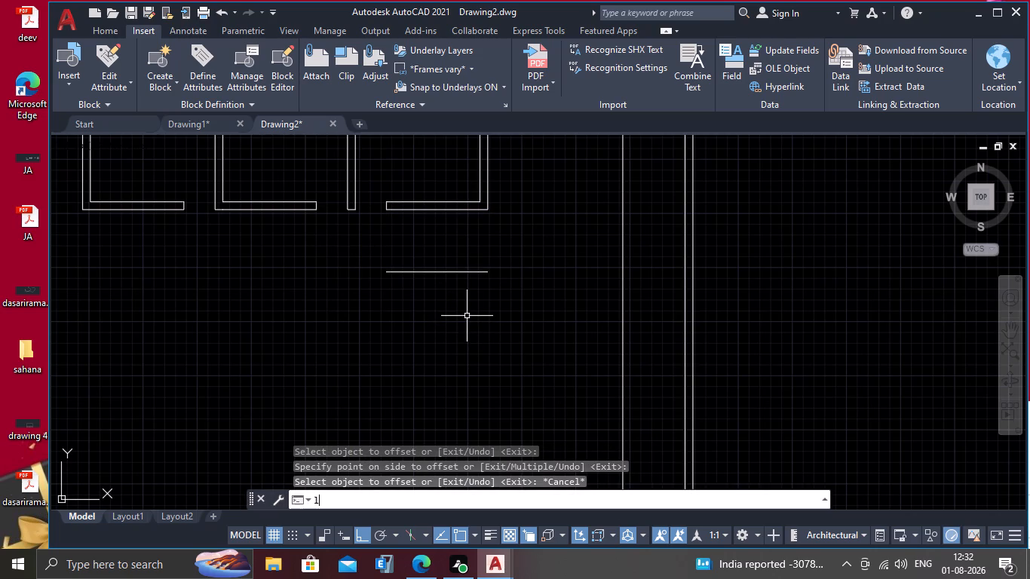
pyautogui.press('Return')
pyautogui.moveTo(484, 273); pyautogui.dragTo(496, 272)
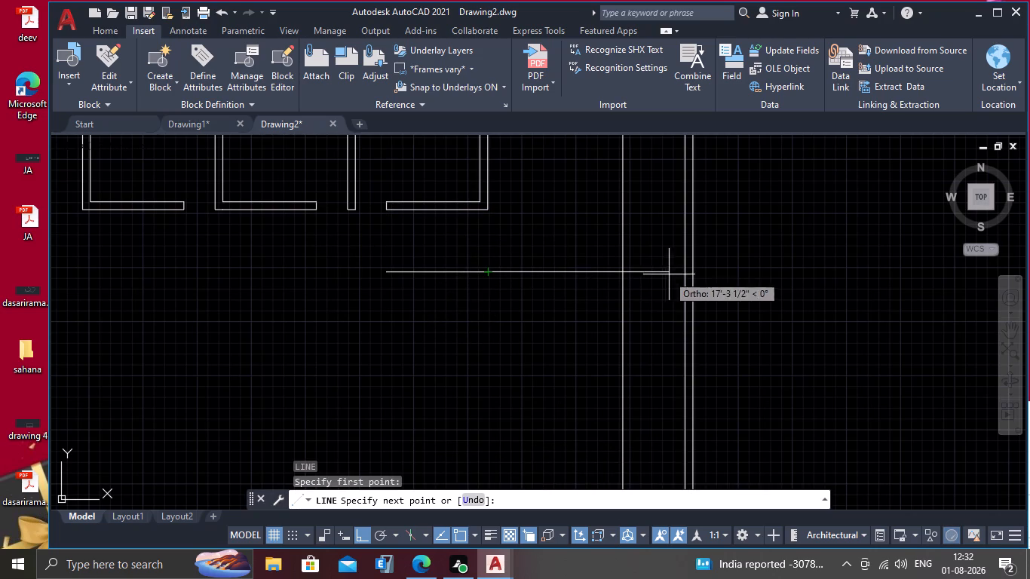
pyautogui.click(620, 273)
pyautogui.press('Escape')
# Draw a long vertical line straight down from the first room's bottom-left outer corner, reaching slightly below the right wall's lower end.
pyautogui.scroll(-2, 547, 307)
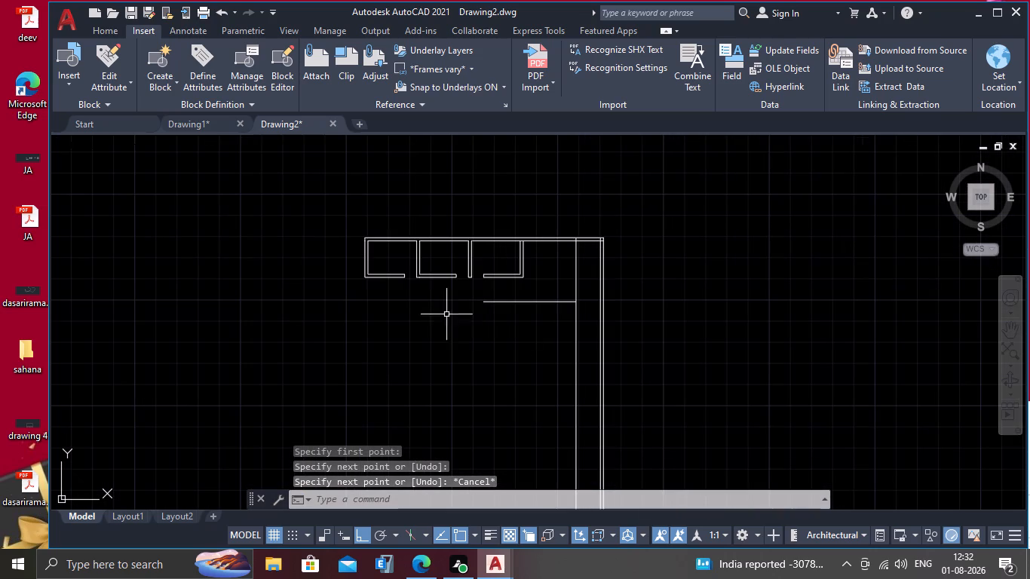
pyautogui.moveTo(362, 311); pyautogui.dragTo(395, 305, button='middle')
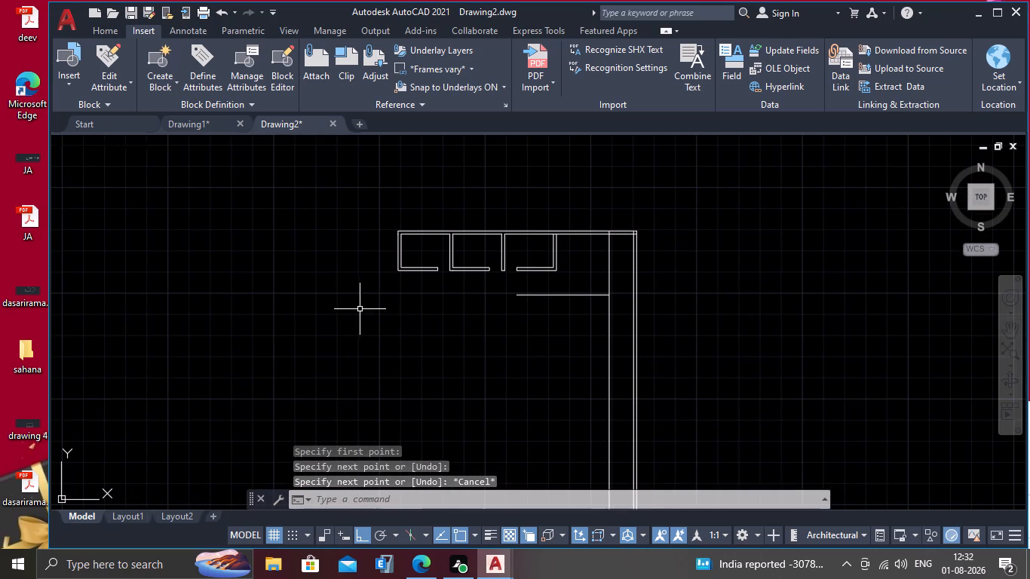
pyautogui.scroll(2, 368, 283)
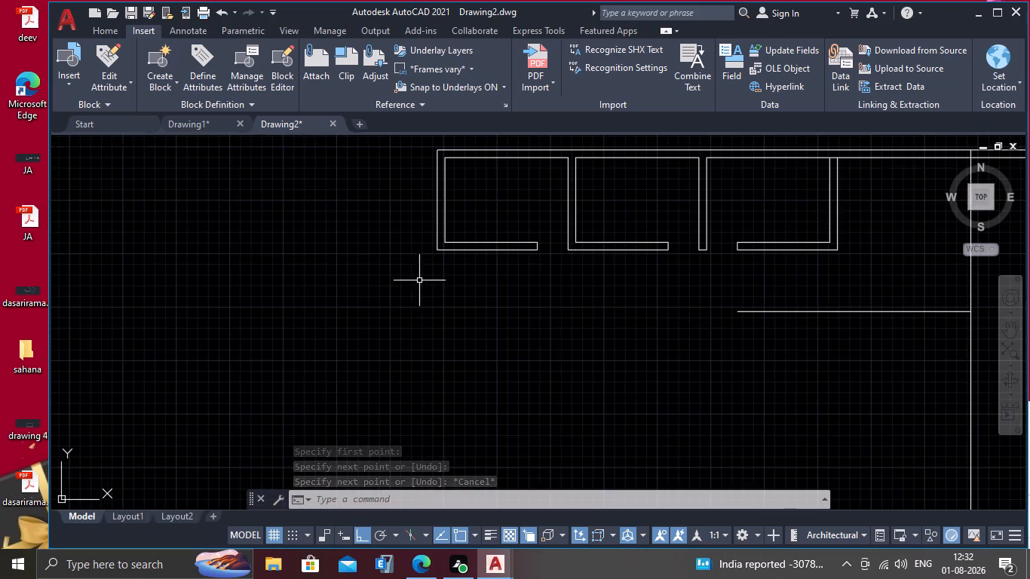
pyautogui.moveTo(428, 276); pyautogui.dragTo(372, 266, button='middle')
pyautogui.press('l')
pyautogui.press('Return')
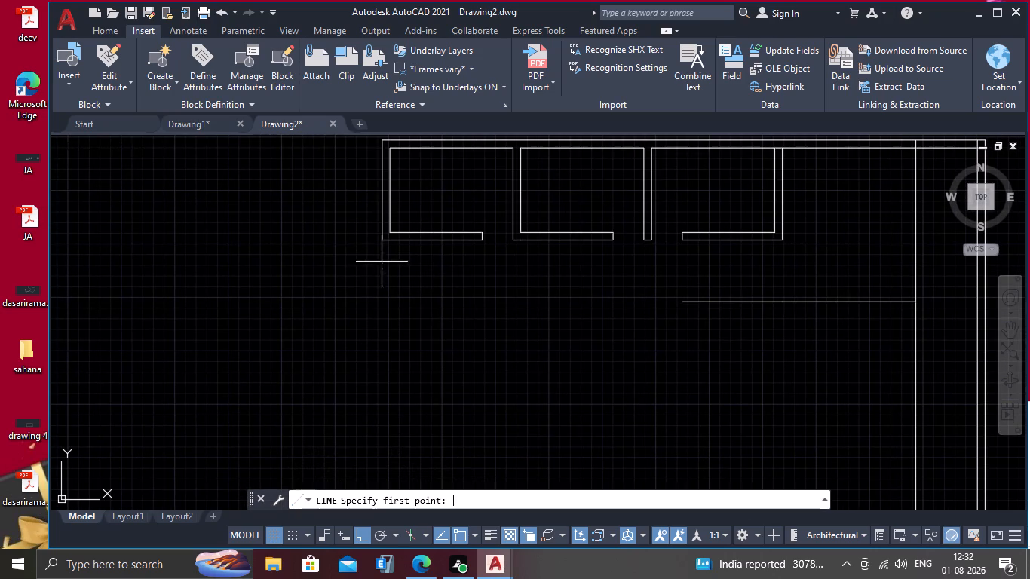
pyautogui.scroll(2, 386, 247)
pyautogui.moveTo(368, 232); pyautogui.dragTo(354, 311)
pyautogui.scroll(-3, 369, 391)
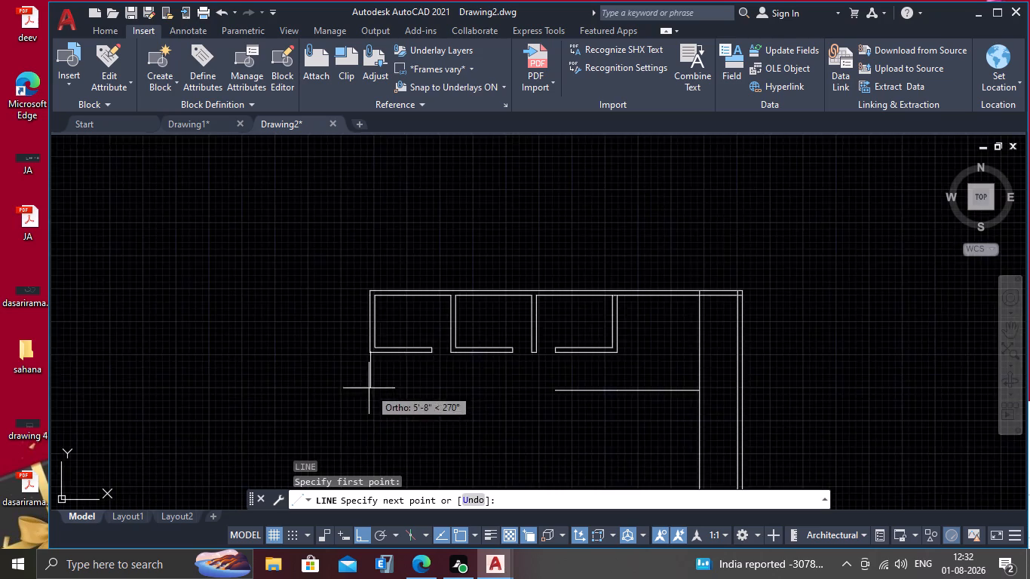
pyautogui.scroll(-2, 369, 388)
pyautogui.moveTo(375, 381); pyautogui.dragTo(358, 187, button='middle')
pyautogui.click(376, 384)
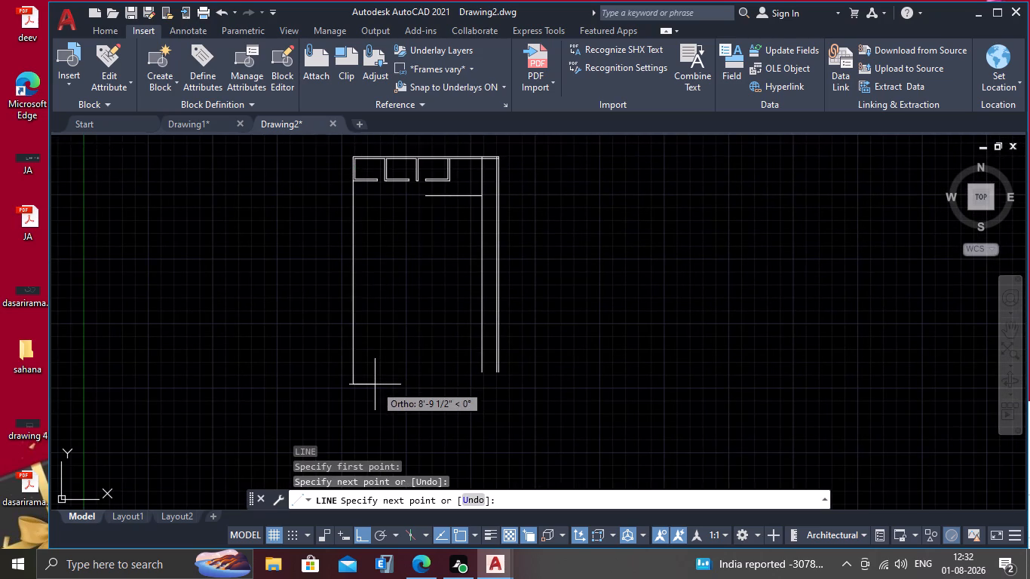
pyautogui.press('space')
# Offset the long left vertical line 9" inward to give the left side wall its thickness.
pyautogui.scroll(-2, 364, 378)
pyautogui.scroll(2, 349, 249)
pyautogui.moveTo(369, 366); pyautogui.dragTo(384, 244, button='middle')
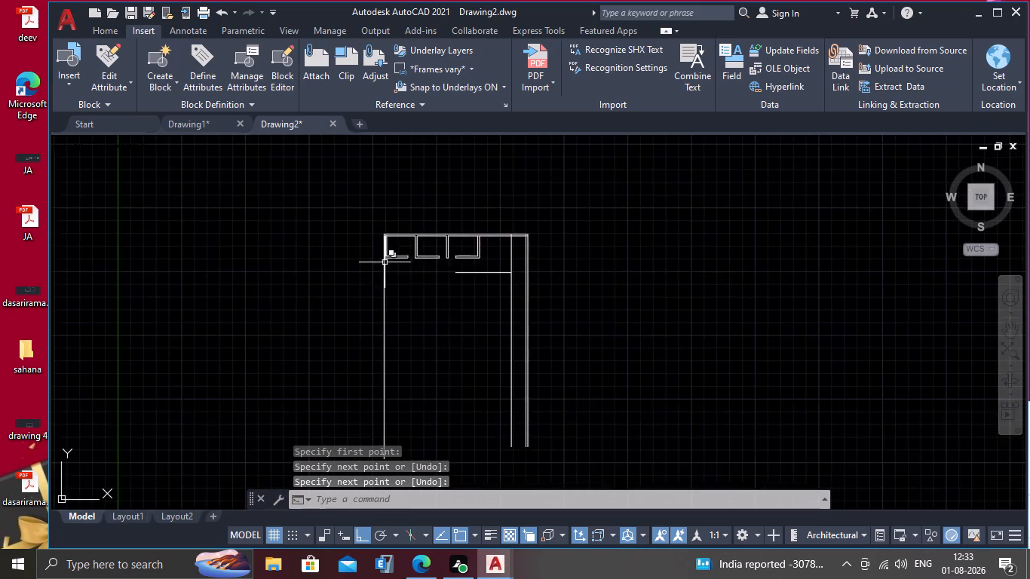
pyautogui.scroll(2, 387, 313)
pyautogui.moveTo(386, 283); pyautogui.dragTo(367, 354, button='middle')
pyautogui.scroll(2, 359, 269)
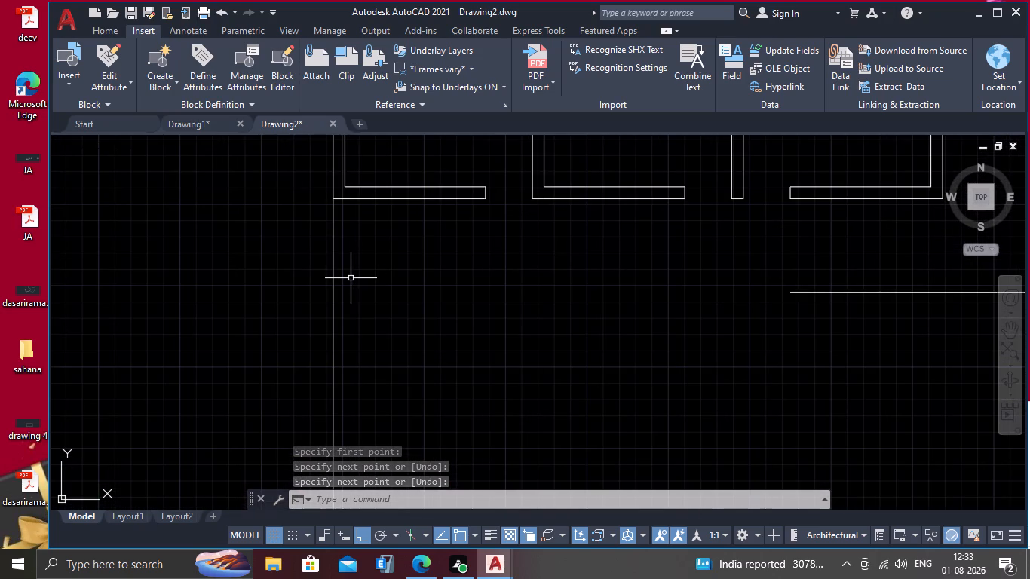
pyautogui.press('o')
pyautogui.press('Return')
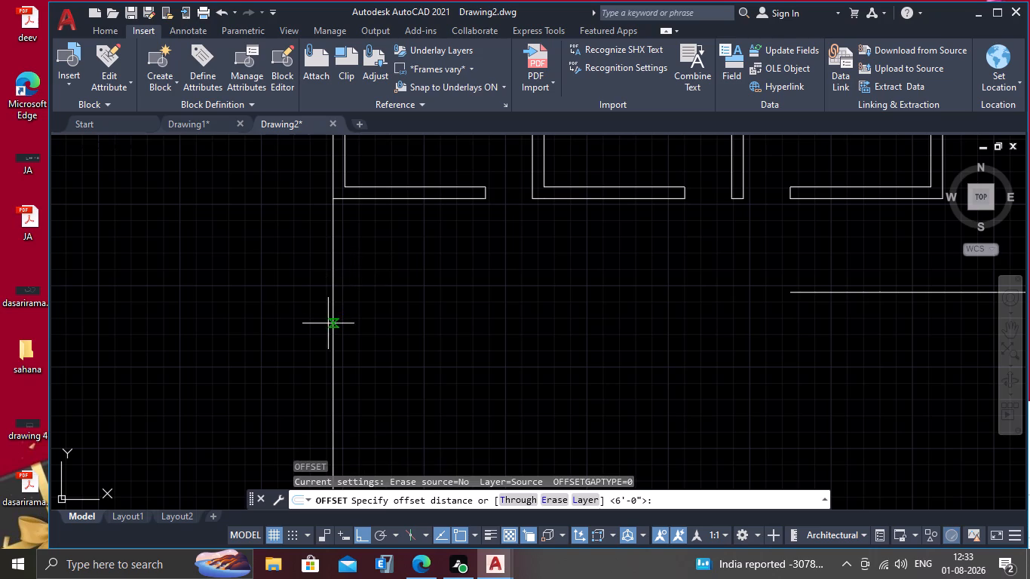
pyautogui.press('9')
pyautogui.hotkey('shift', '"')
pyautogui.press('Return')
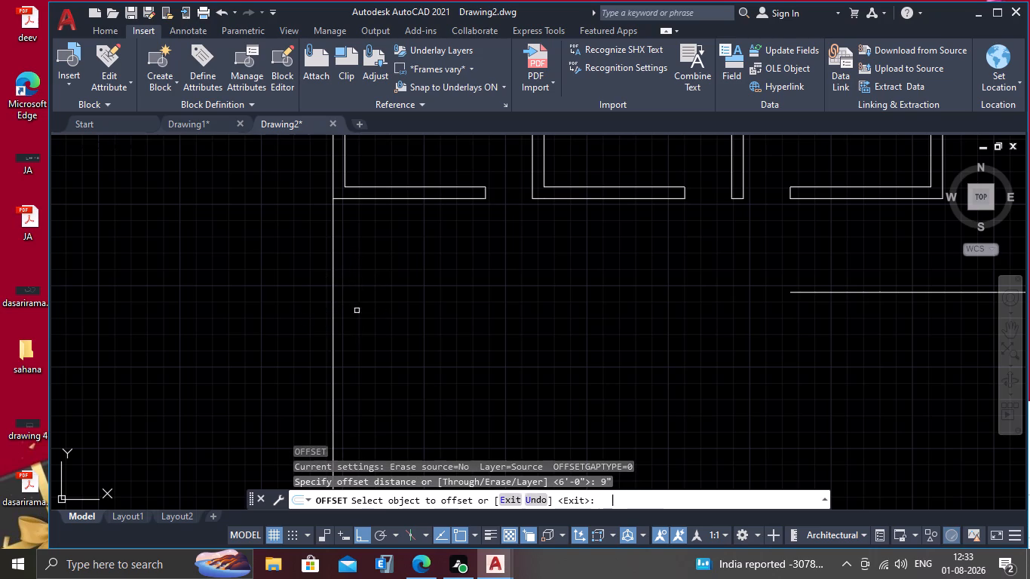
pyautogui.moveTo(334, 342); pyautogui.dragTo(345, 341)
pyautogui.click(398, 351)
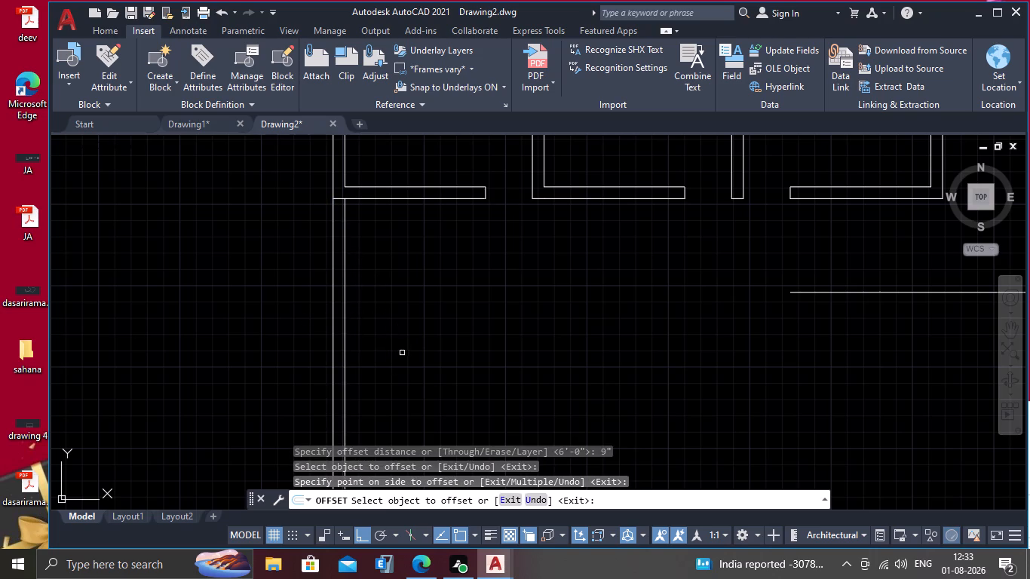
pyautogui.press('Escape')
# Trim the short piece of the first room's bottom wall line between the two left side wall lines.
pyautogui.scroll(2, 379, 283)
pyautogui.moveTo(376, 280); pyautogui.dragTo(387, 429, button='middle')
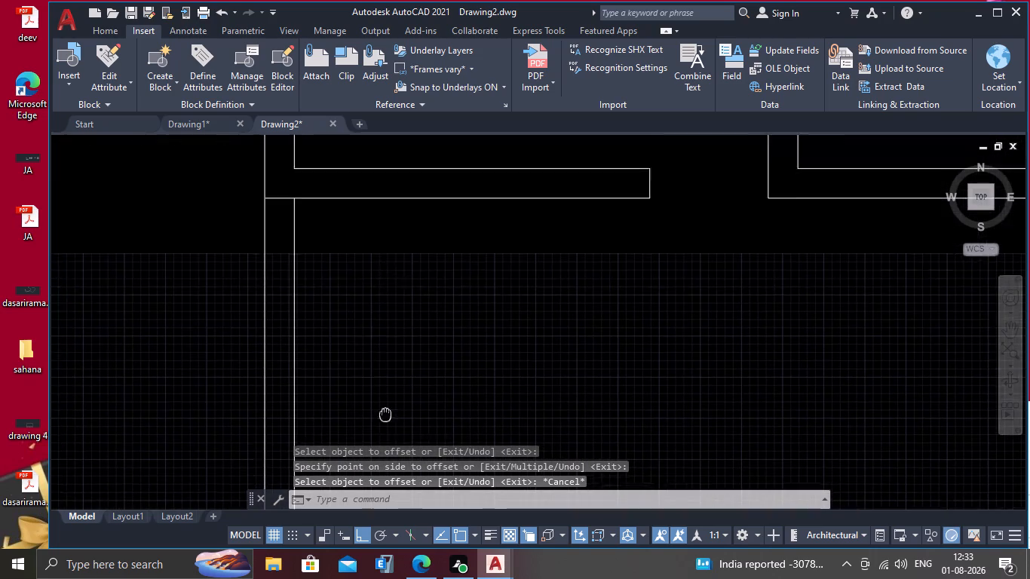
pyautogui.moveTo(387, 429); pyautogui.dragTo(393, 453, button='middle')
pyautogui.write('tr')
pyautogui.press('Return')
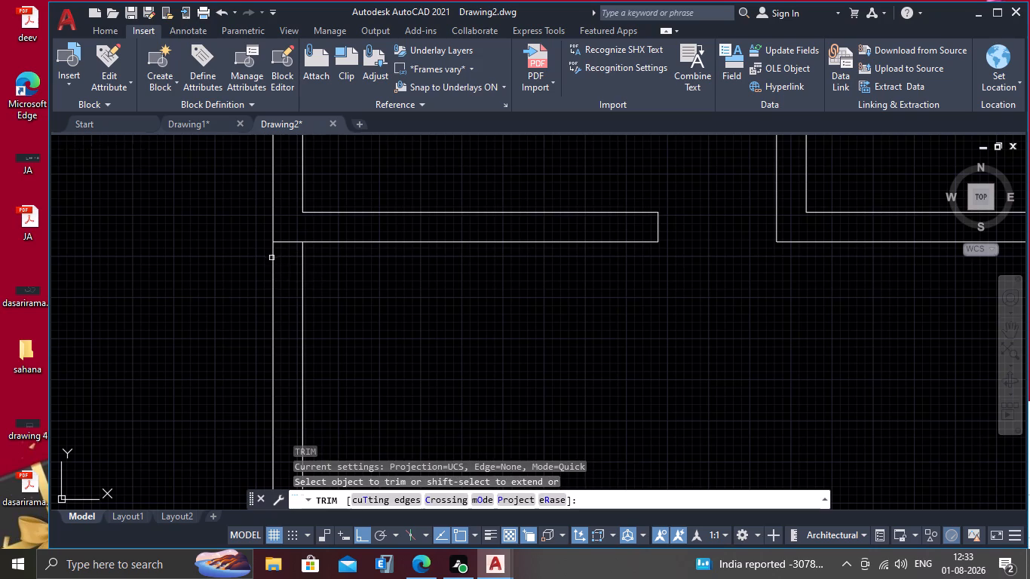
pyautogui.click(287, 242)
pyautogui.scroll(-2, 323, 253)
pyautogui.scroll(-2, 484, 359)
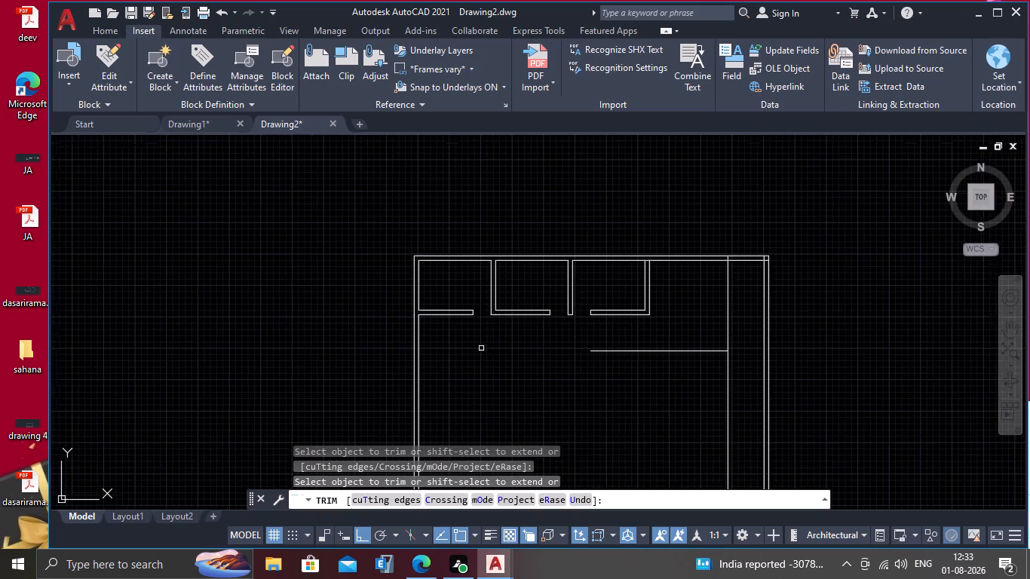
pyautogui.moveTo(517, 382); pyautogui.dragTo(422, 221, button='middle')
pyautogui.press('space')
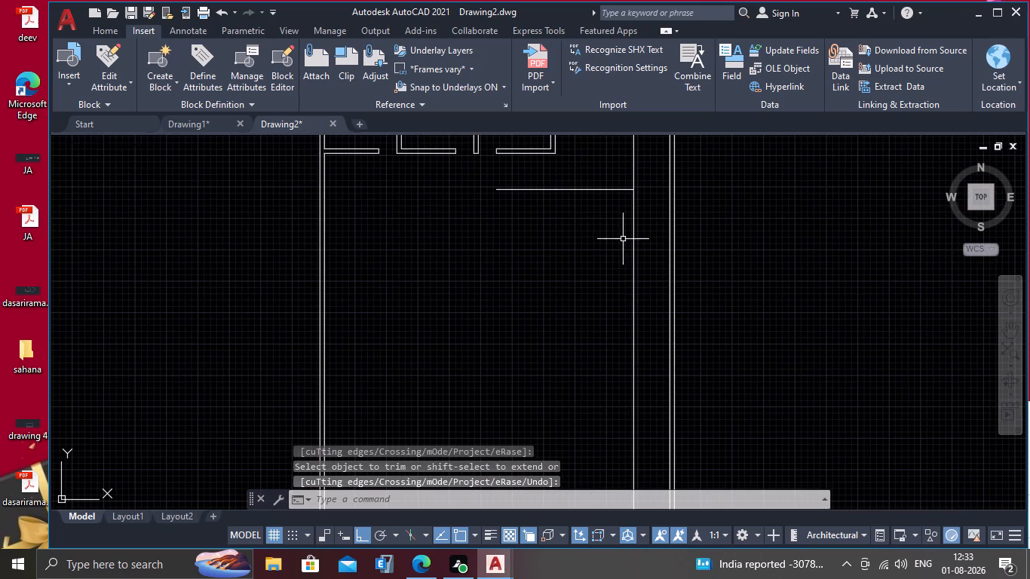
# Trim the part of the vertical line 6' inside the right wall that rises above the horizontal passage line.
pyautogui.moveTo(636, 196); pyautogui.dragTo(539, 354, button='middle')
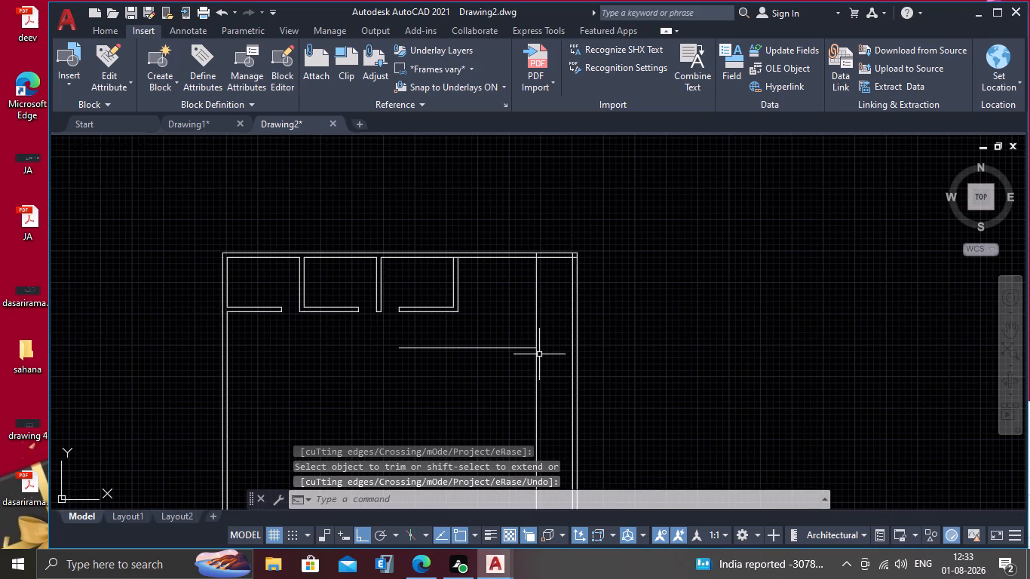
pyautogui.press('Return')
pyautogui.click(534, 316)
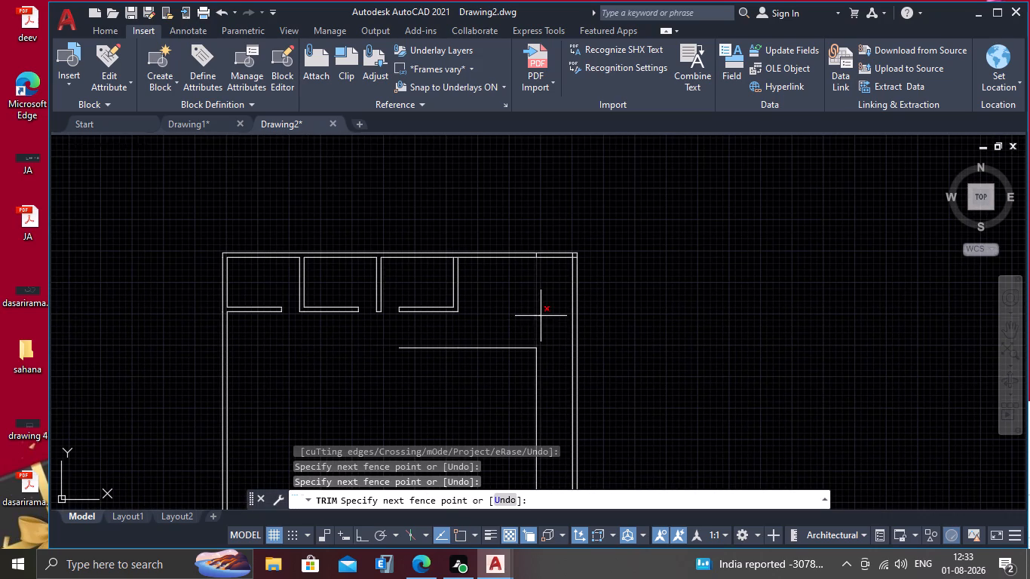
pyautogui.click(541, 316)
pyautogui.press('Escape')
# Offset the passage's vertical line and the horizontal line meeting it 9" toward the inside of the plan.
pyautogui.scroll(-2, 512, 363)
pyautogui.moveTo(508, 369); pyautogui.dragTo(505, 286, button='middle')
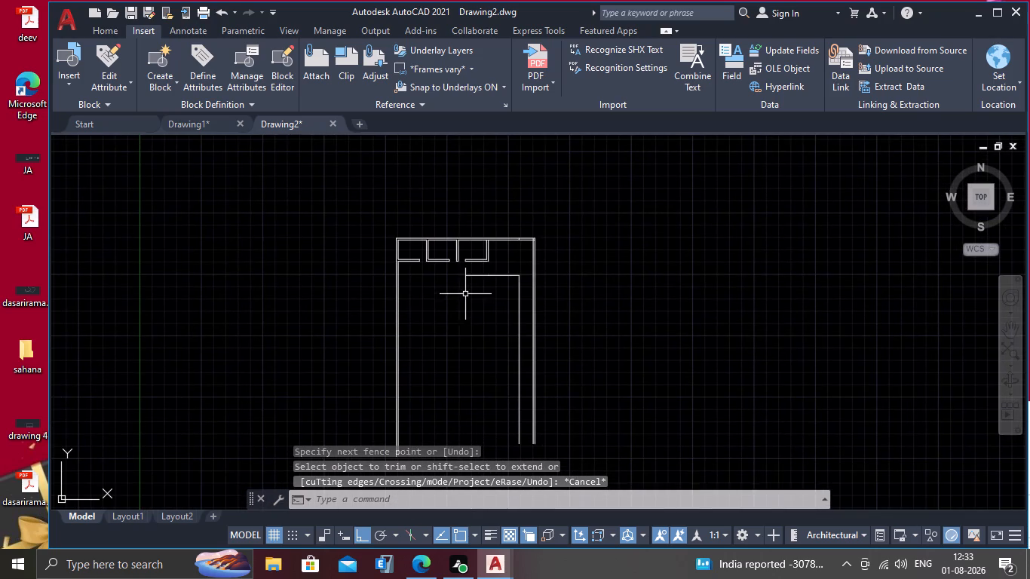
pyautogui.moveTo(458, 286); pyautogui.dragTo(446, 332, button='middle')
pyautogui.scroll(2, 441, 329)
pyautogui.moveTo(417, 317); pyautogui.dragTo(432, 280, button='middle')
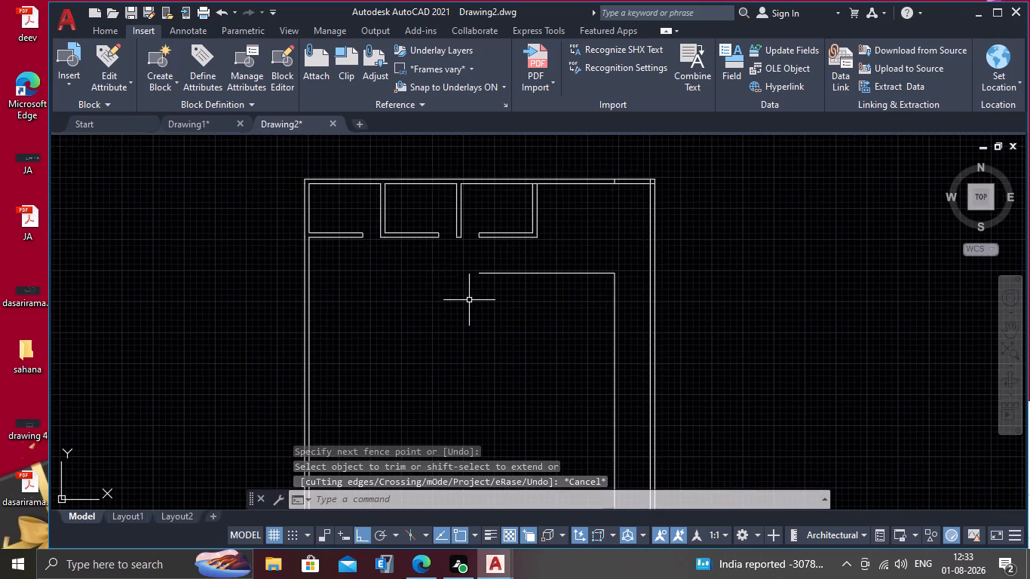
pyautogui.scroll(1, 473, 300)
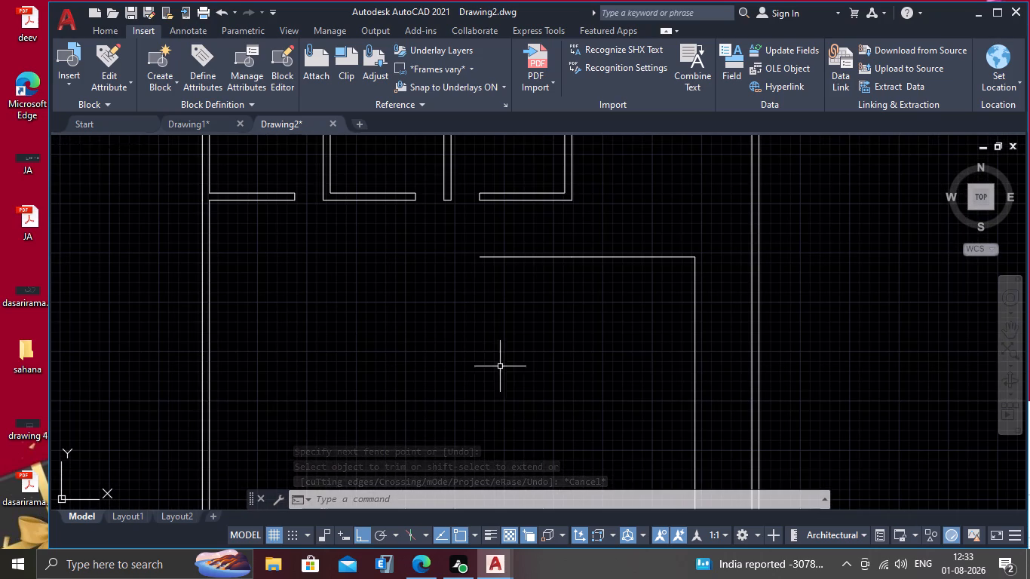
pyautogui.moveTo(539, 348); pyautogui.dragTo(502, 278, button='middle')
pyautogui.scroll(1, 508, 275)
pyautogui.scroll(-1, 586, 283)
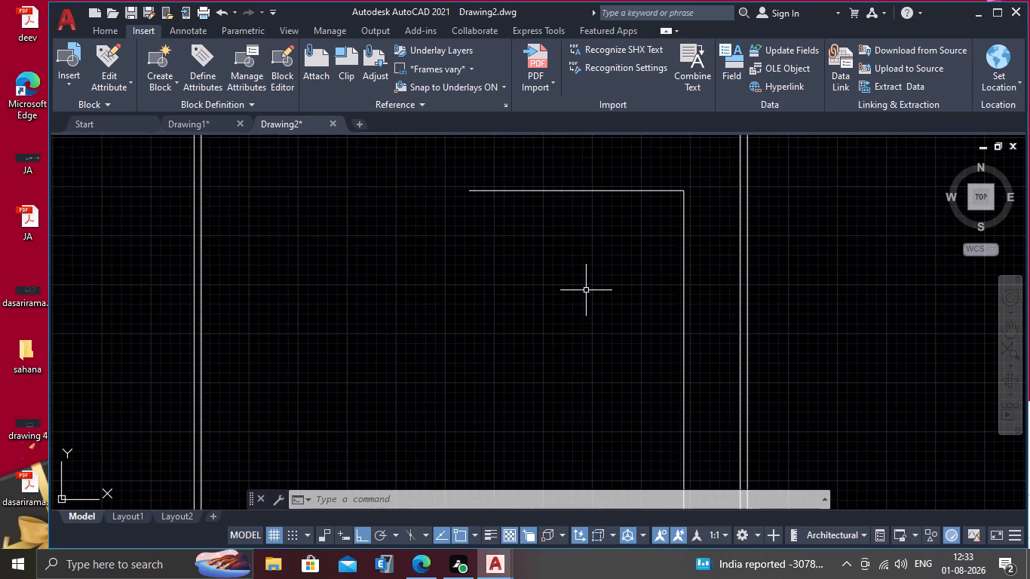
pyautogui.scroll(-1, 586, 290)
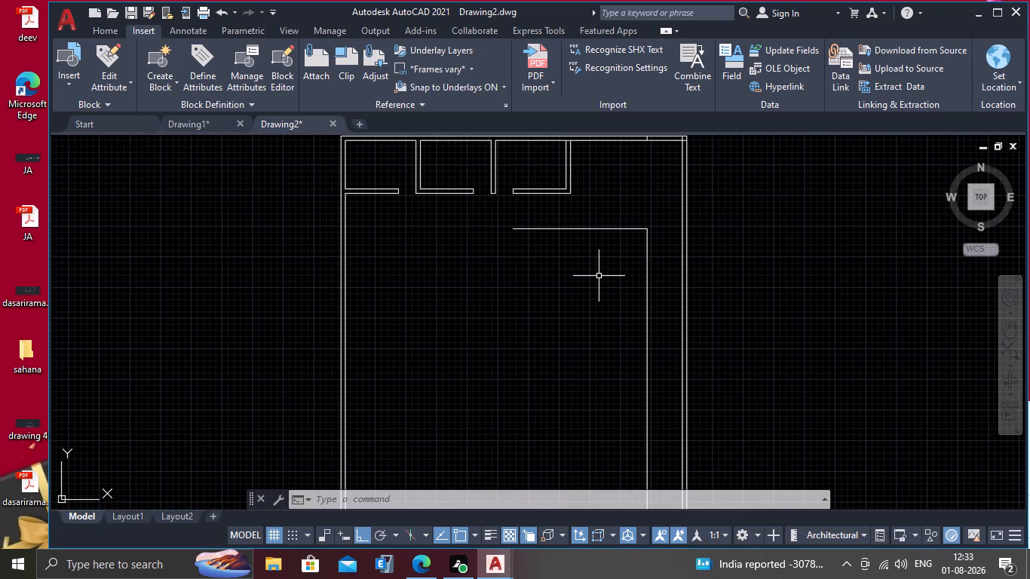
pyautogui.moveTo(617, 266); pyautogui.dragTo(558, 274, button='middle')
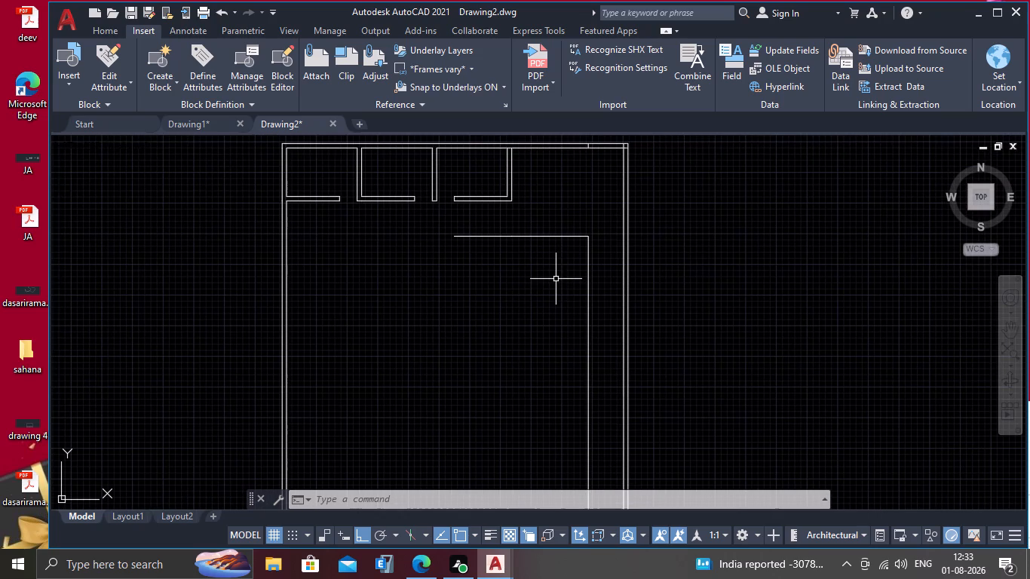
pyautogui.moveTo(566, 279); pyautogui.dragTo(514, 274, button='middle')
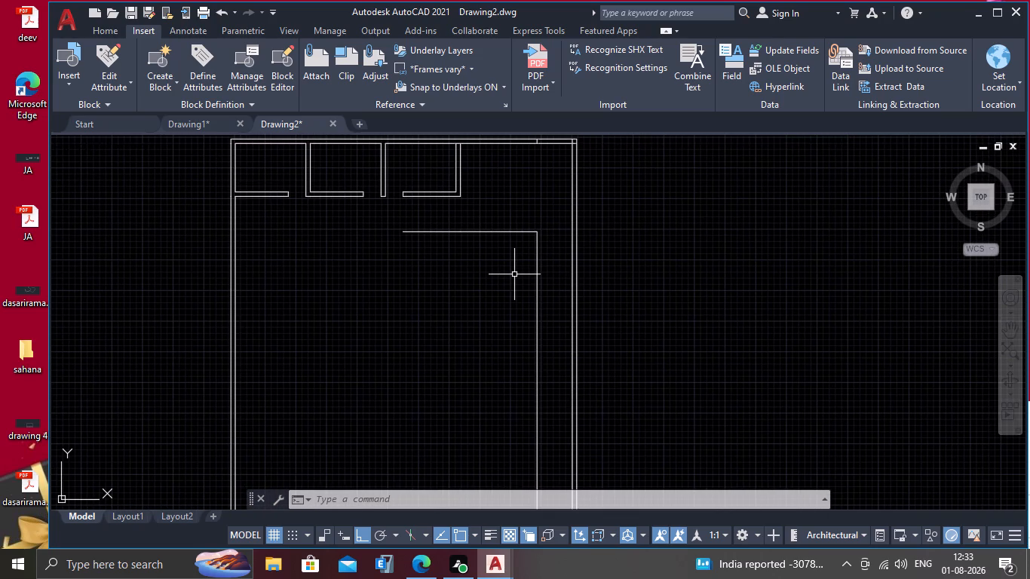
pyautogui.press('o')
pyautogui.press('Return')
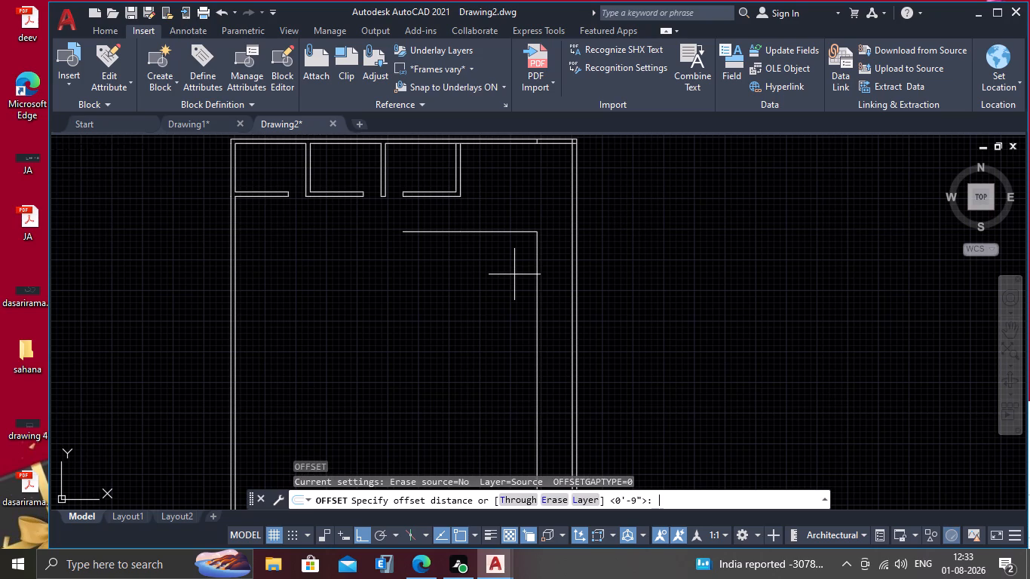
pyautogui.scroll(1, 518, 283)
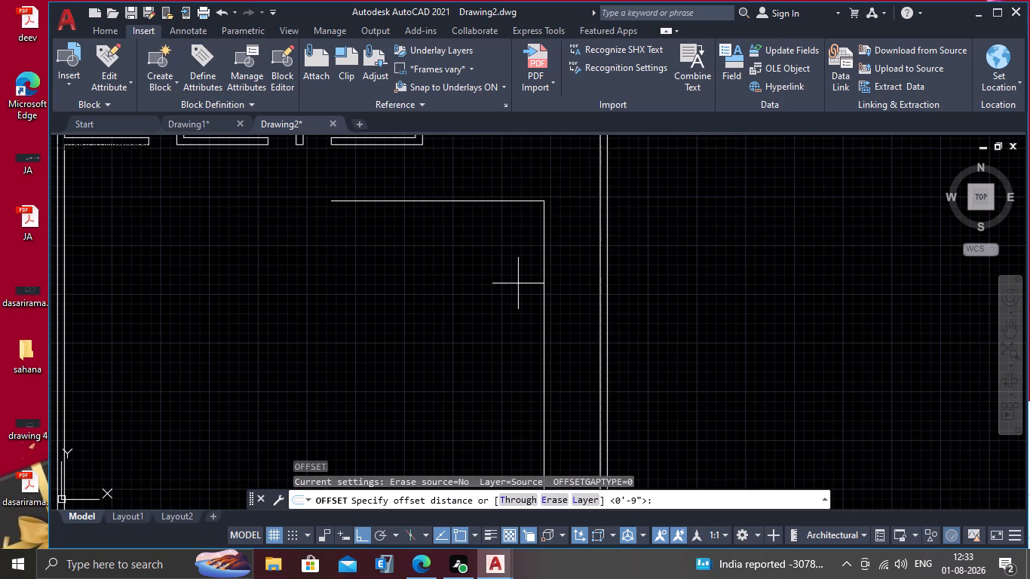
pyautogui.write('9"')
pyautogui.press('Return')
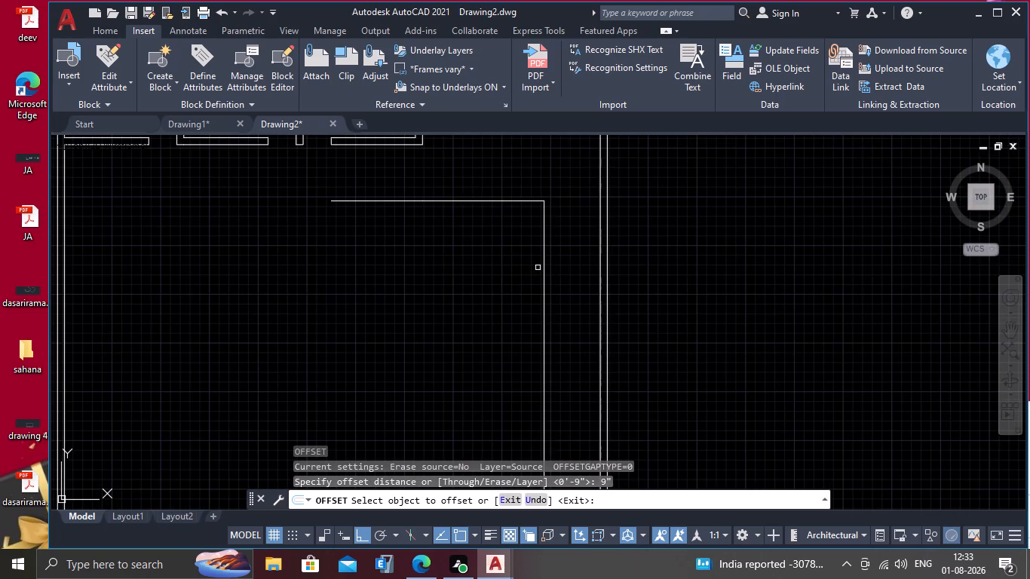
pyautogui.moveTo(544, 267); pyautogui.dragTo(517, 277)
pyautogui.click(484, 293)
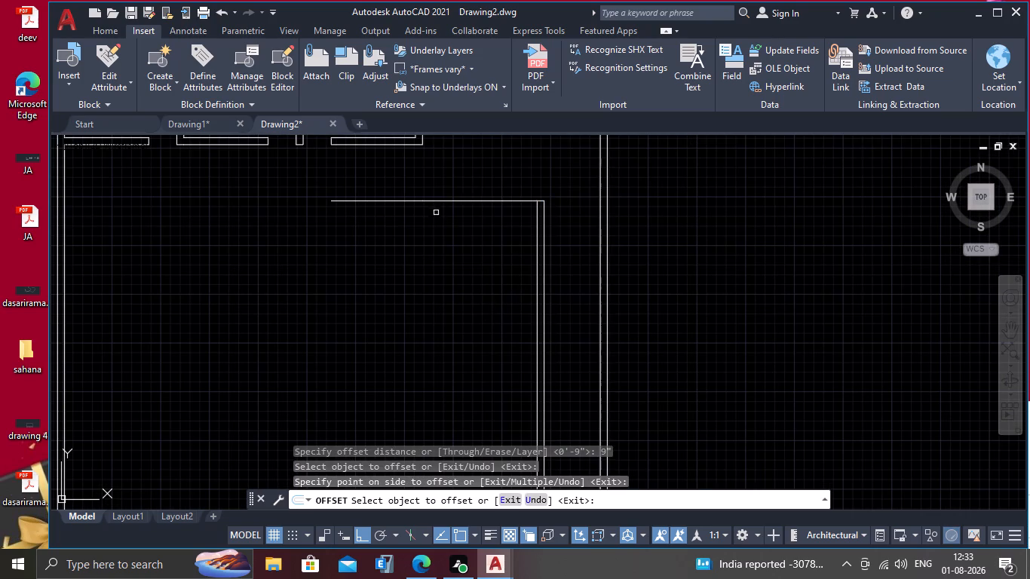
pyautogui.click(441, 201)
pyautogui.moveTo(441, 248); pyautogui.dragTo(429, 257)
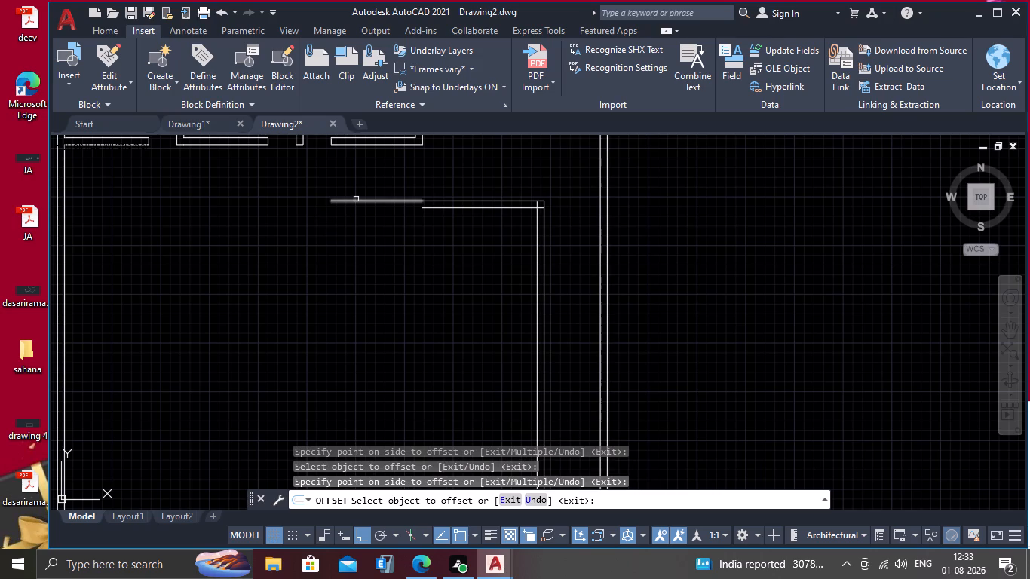
pyautogui.press('space')
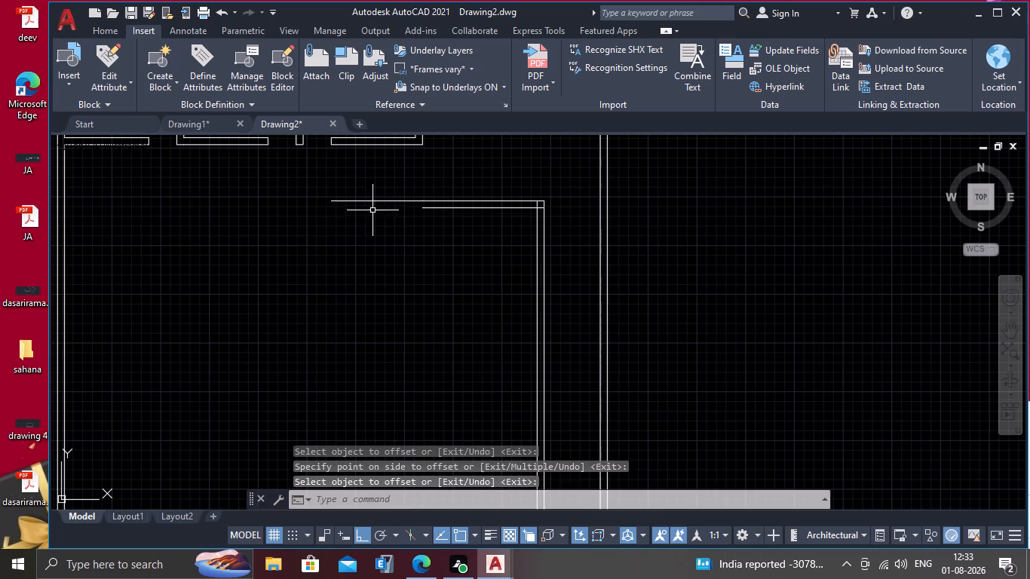
# Erase the separate left segment of the outer horizontal passage line below the third room.
pyautogui.click(375, 198)
pyautogui.click(380, 213)
pyautogui.click(384, 198)
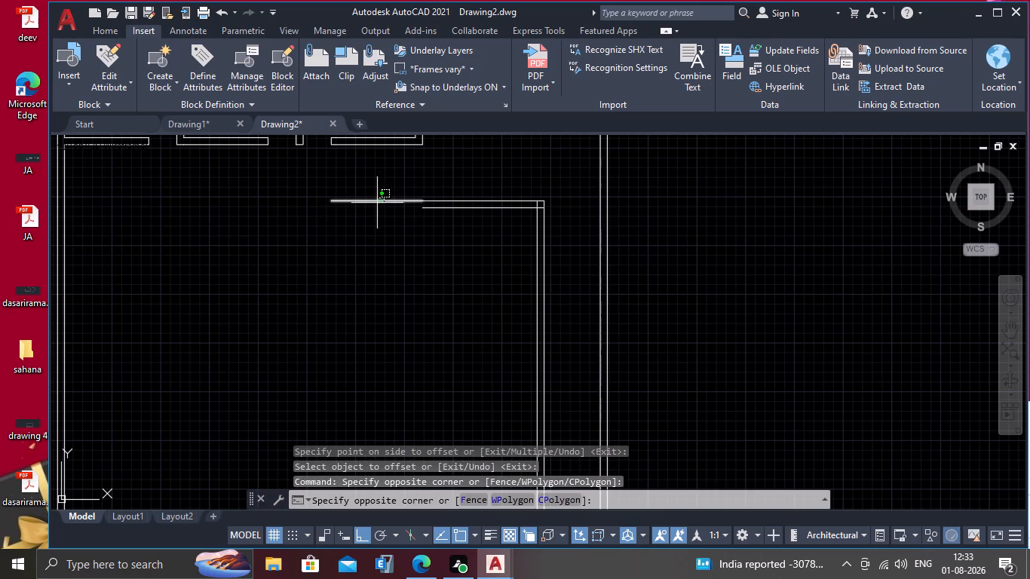
pyautogui.click(377, 203)
pyautogui.press('Delete')
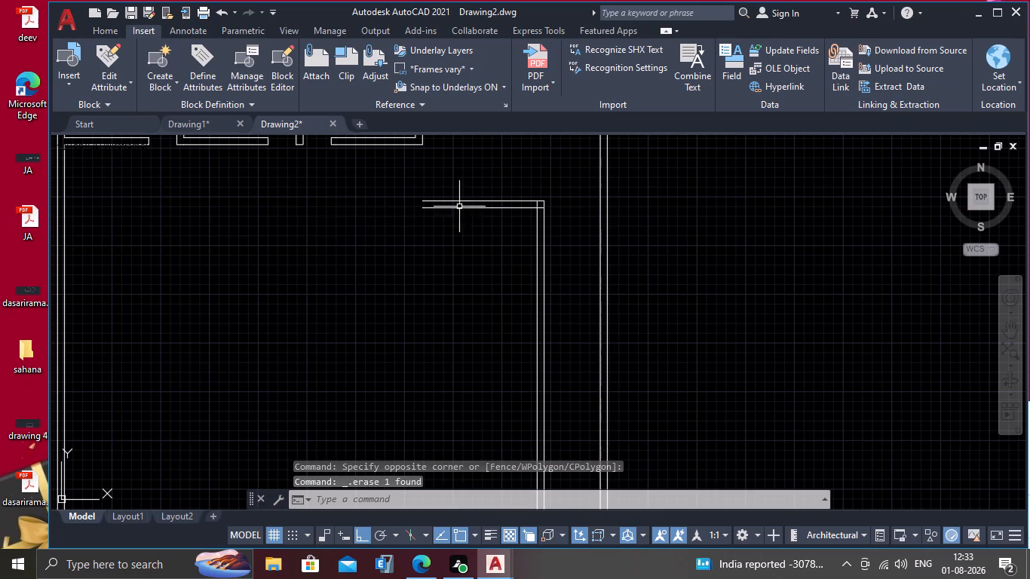
# Extend both horizontal passage wall lines to the inner face of the left side wall.
pyautogui.write('ex')
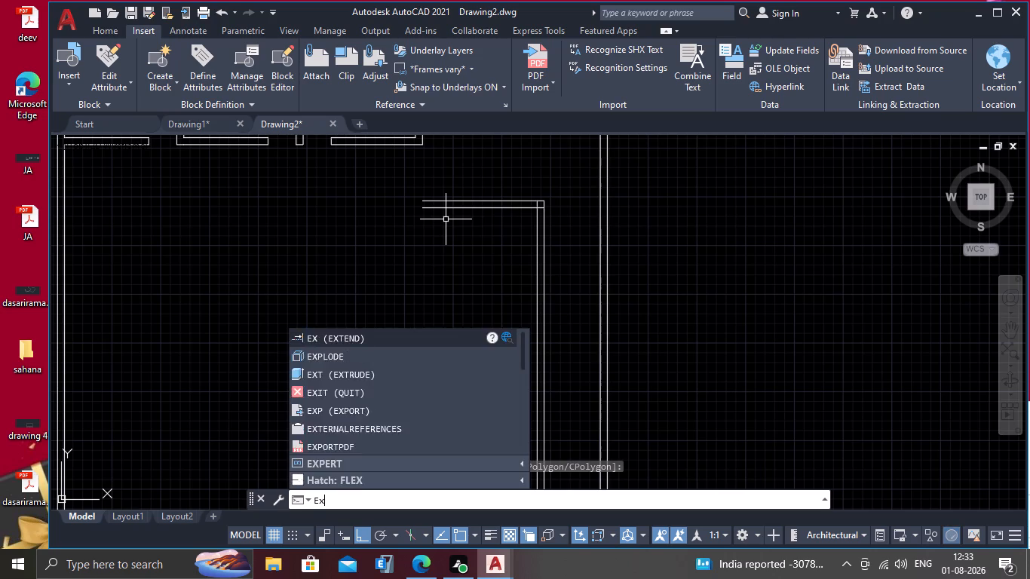
pyautogui.press('Return')
pyautogui.moveTo(449, 186); pyautogui.dragTo(445, 265)
pyautogui.press('Escape')
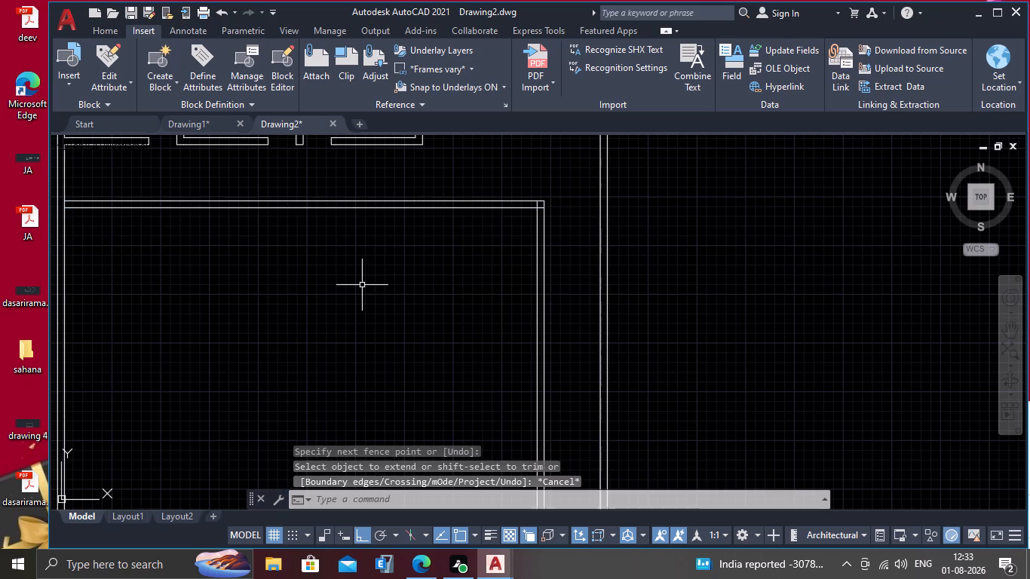
# Offset the inner line of the vertical passage wall 10'6" toward the left side wall.
pyautogui.scroll(-1, 365, 275)
pyautogui.moveTo(372, 265); pyautogui.dragTo(392, 231, button='middle')
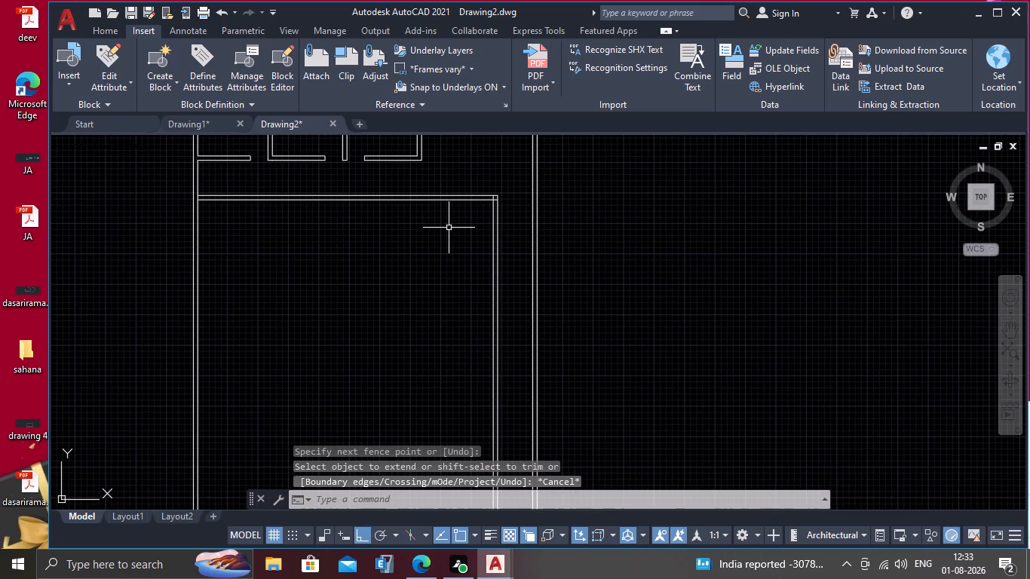
pyautogui.moveTo(364, 238); pyautogui.dragTo(253, 256, button='middle')
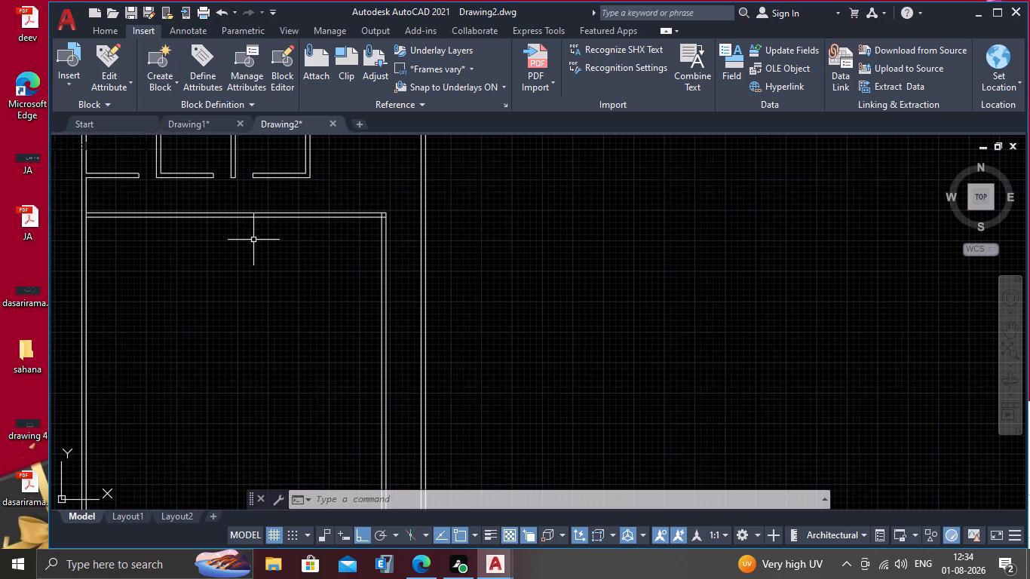
pyautogui.moveTo(311, 260); pyautogui.dragTo(317, 215, button='middle')
pyautogui.press('o')
pyautogui.press('Return')
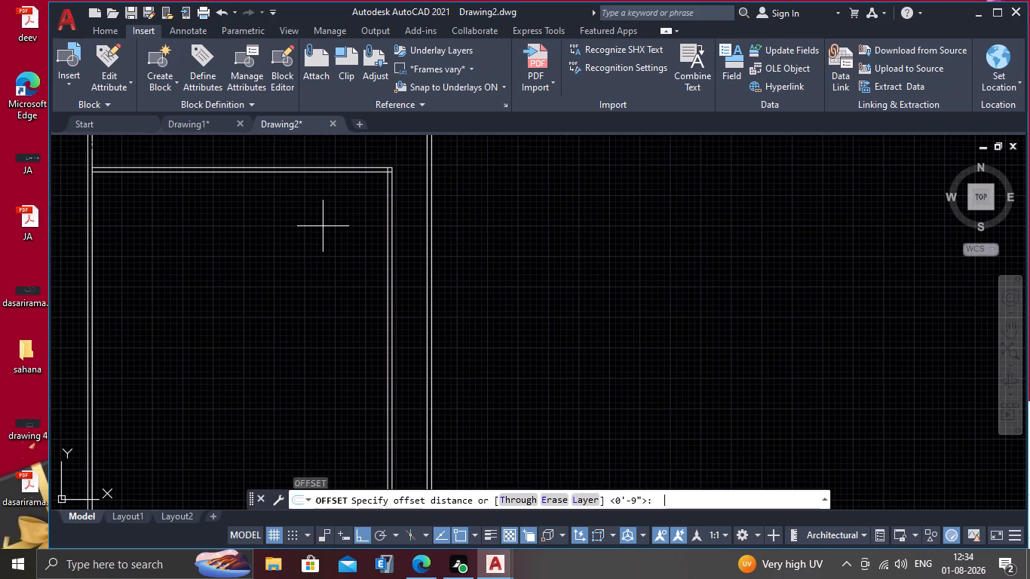
pyautogui.write('10')
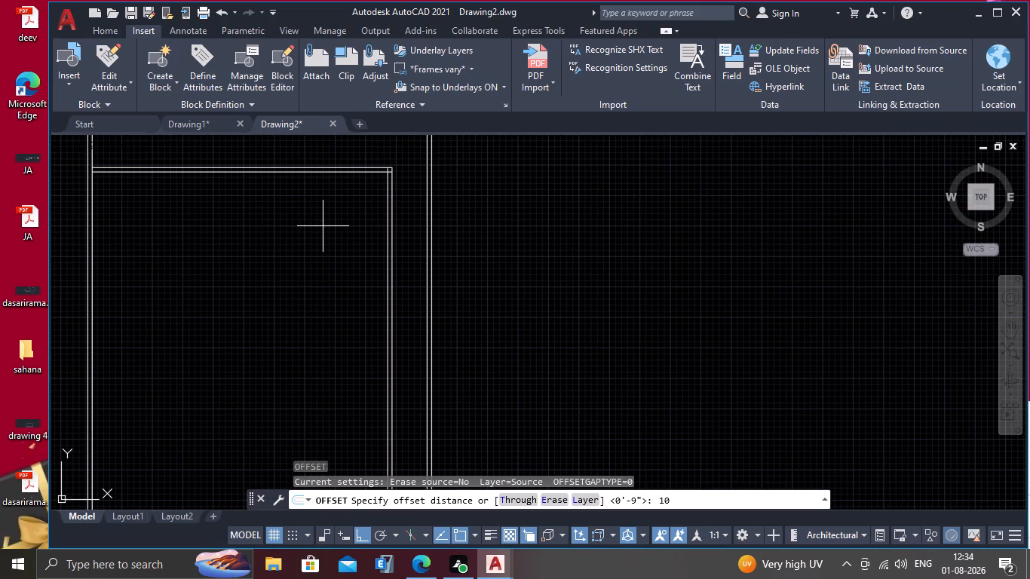
pyautogui.press("'")
pyautogui.write('6"')
pyautogui.press('Return')
pyautogui.scroll(2, 400, 209)
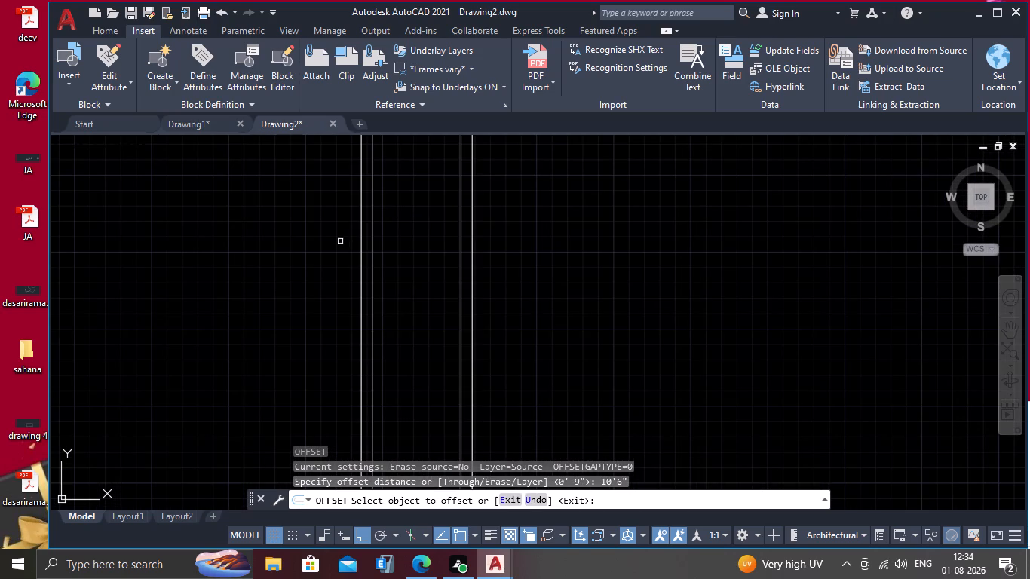
pyautogui.click(360, 230)
pyautogui.click(274, 240)
pyautogui.scroll(-3, 275, 240)
pyautogui.moveTo(225, 256); pyautogui.dragTo(277, 308, button='middle')
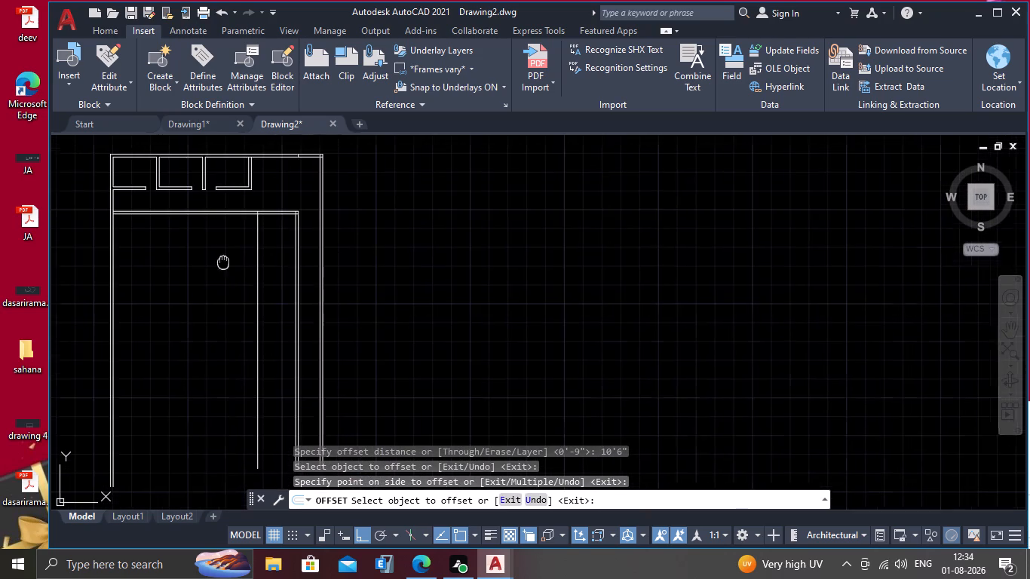
pyautogui.moveTo(277, 308); pyautogui.dragTo(286, 312, button='middle')
pyautogui.scroll(1, 286, 308)
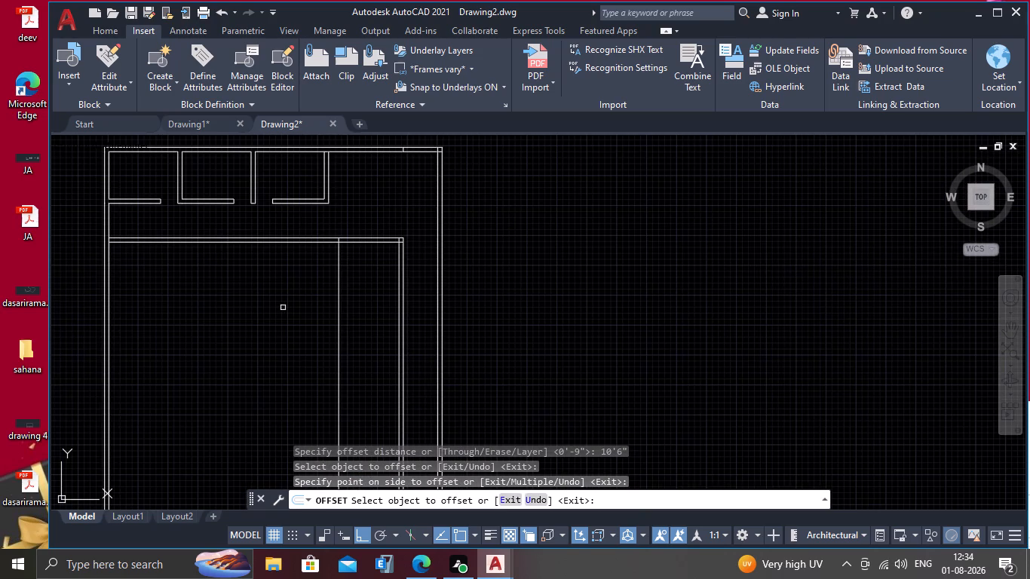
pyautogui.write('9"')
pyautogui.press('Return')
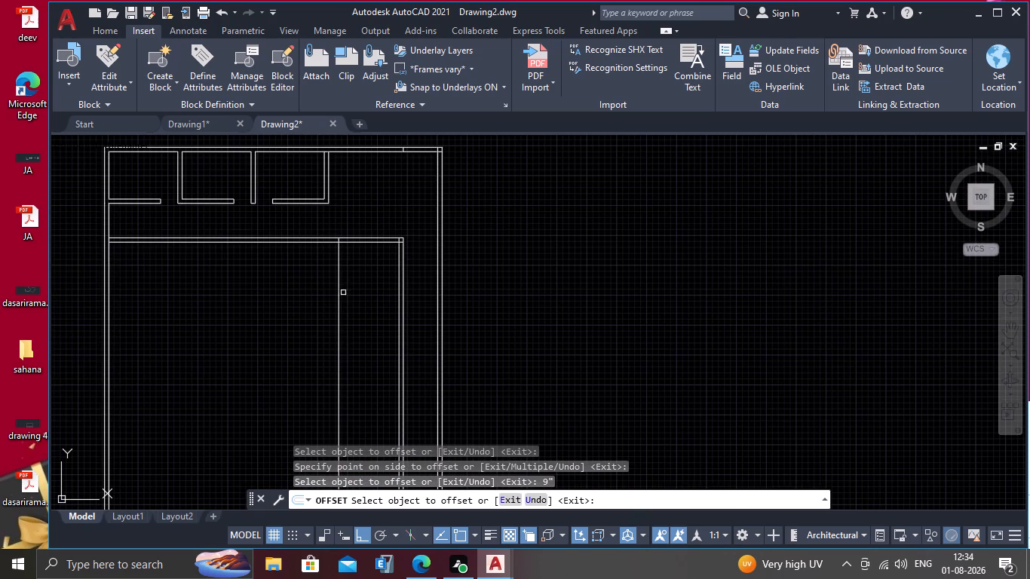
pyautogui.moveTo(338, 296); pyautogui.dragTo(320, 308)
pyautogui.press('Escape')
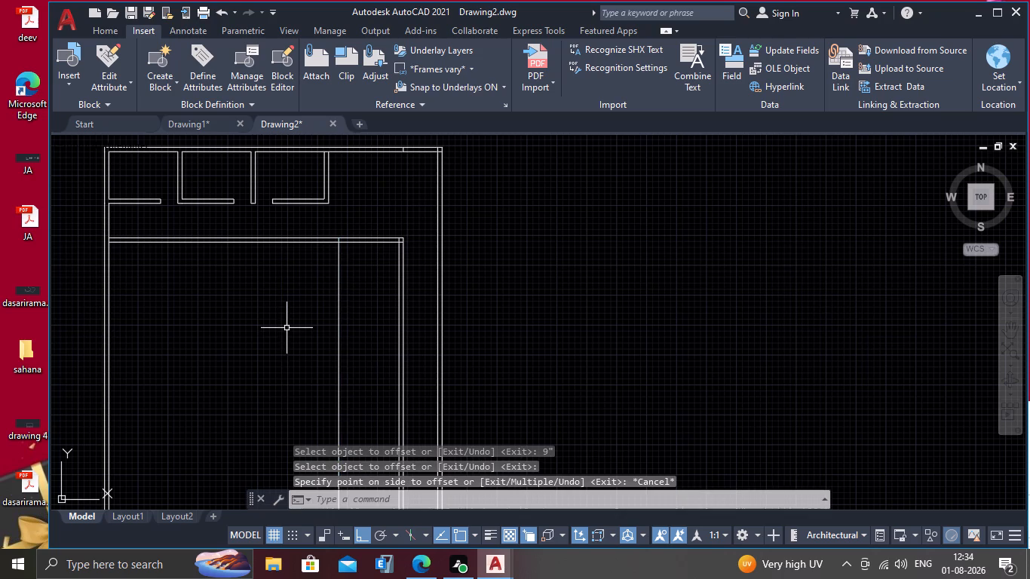
# Offset the single vertical line beside the vertical passage wall 9" toward the left side wall to form a partition.
pyautogui.scroll(-1, 302, 314)
pyautogui.moveTo(302, 314); pyautogui.dragTo(326, 268, button='middle')
pyautogui.press('o')
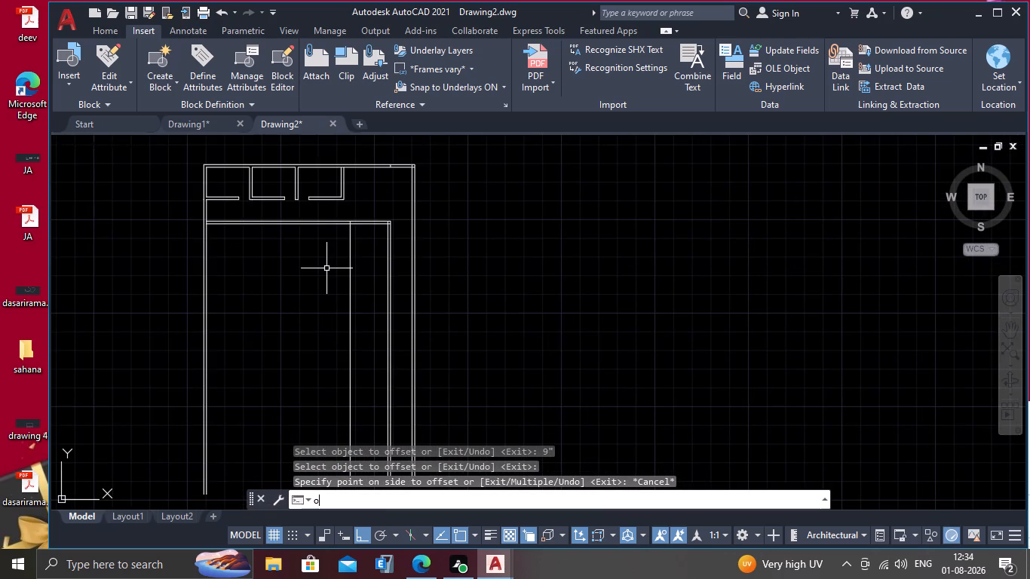
pyautogui.press('Return')
pyautogui.write('9"')
pyautogui.press('Return')
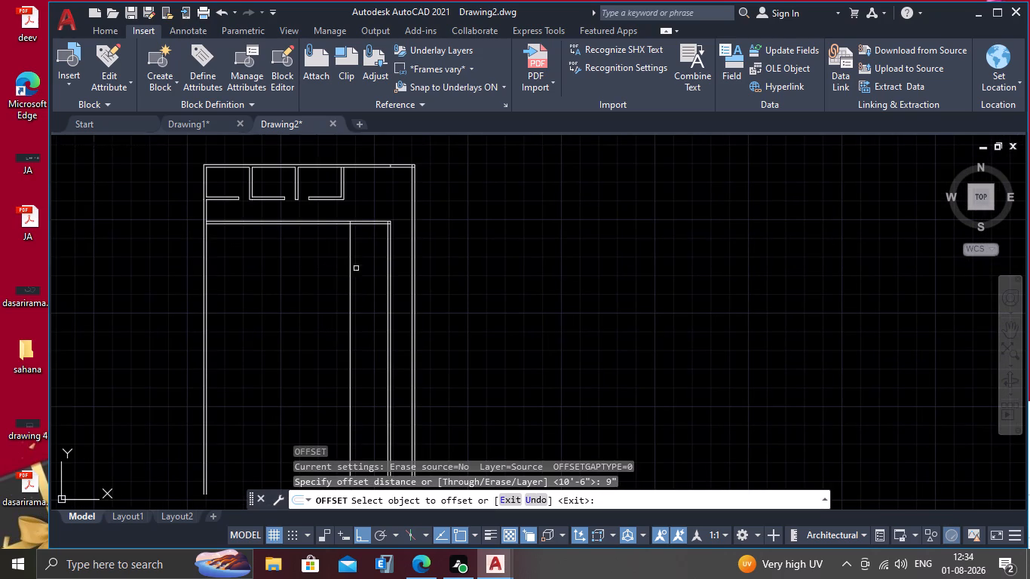
pyautogui.moveTo(351, 268); pyautogui.dragTo(333, 277)
pyautogui.click(284, 307)
pyautogui.scroll(-1, 278, 301)
pyautogui.scroll(3, 288, 287)
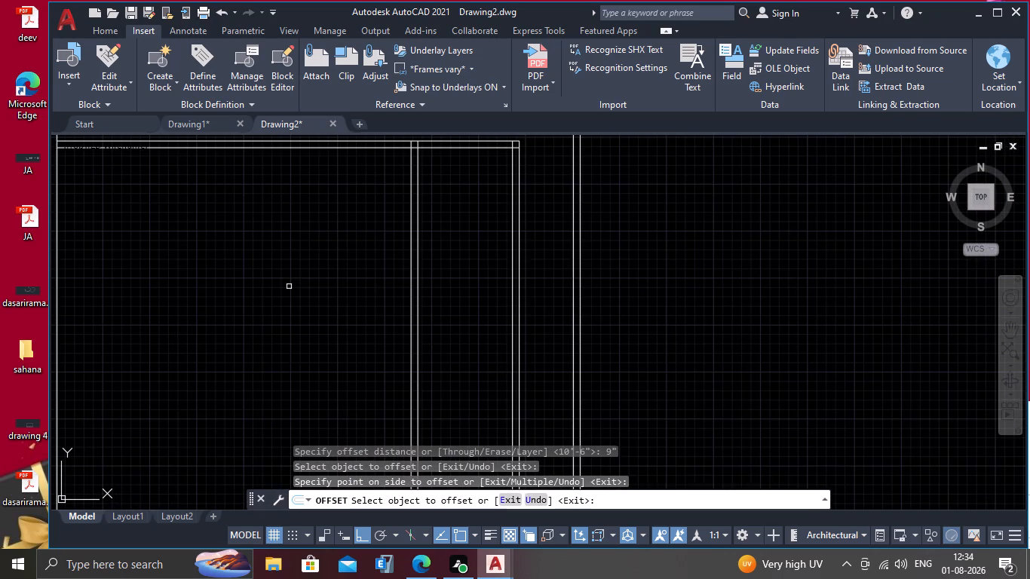
pyautogui.press('Escape')
# Offset the left line of the new double-line partition 11'6" toward the left side wall.
pyautogui.press('o')
pyautogui.press('Return')
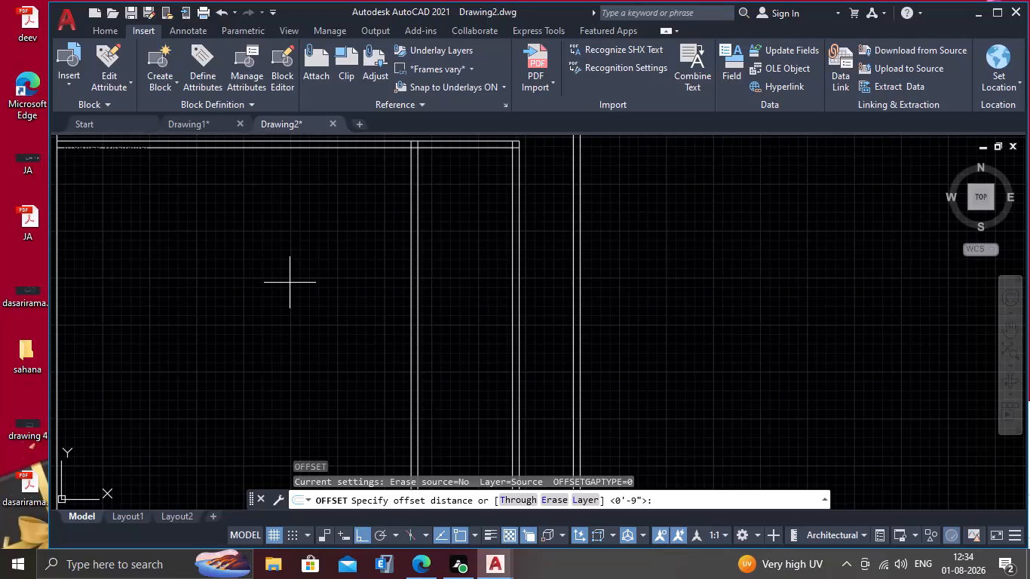
pyautogui.write('11')
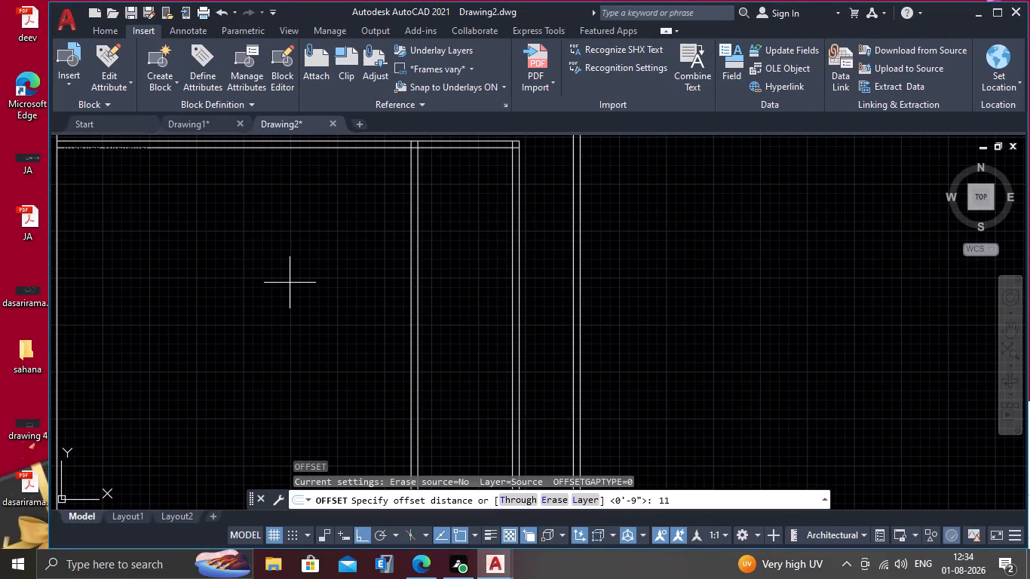
pyautogui.press("'")
pyautogui.write('6"')
pyautogui.press('Return')
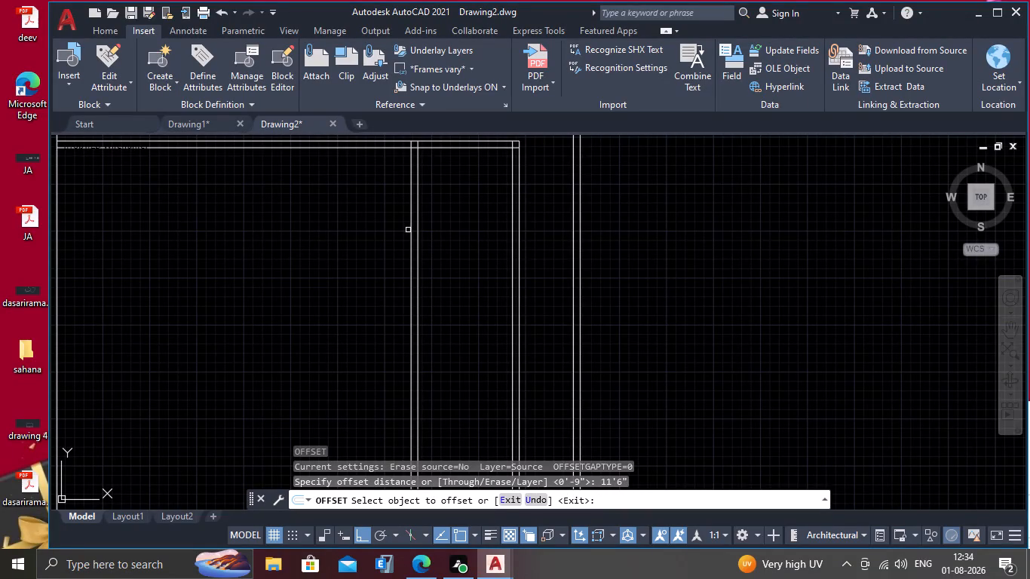
pyautogui.moveTo(410, 231); pyautogui.dragTo(394, 240)
pyautogui.click(259, 271)
pyautogui.scroll(-2, 250, 275)
pyautogui.press('Escape')
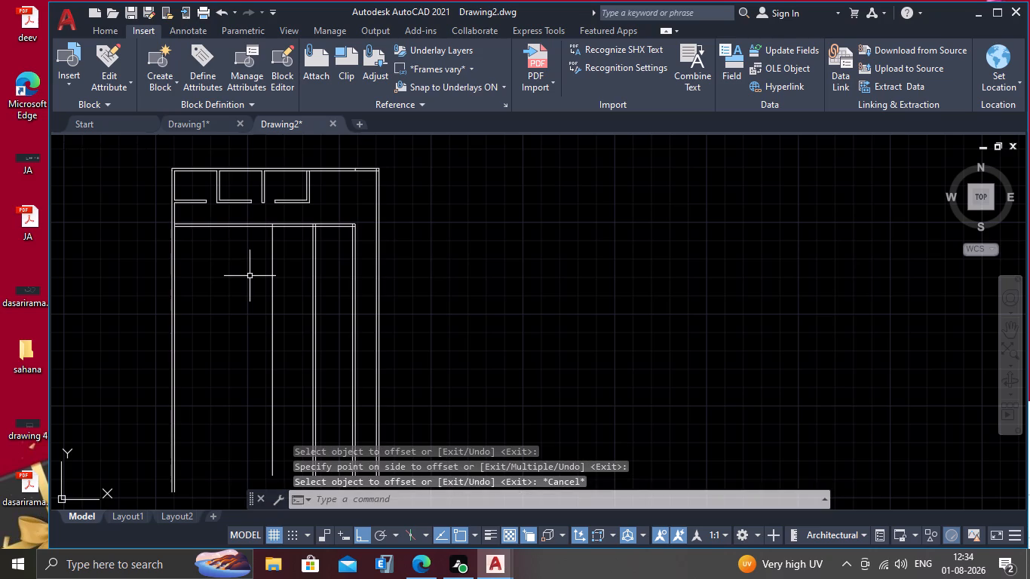
# Offset the single vertical line in the inner block 9" toward the left side wall to form the second partition.
pyautogui.press('o')
pyautogui.press('Return')
pyautogui.write('9"')
pyautogui.press('Return')
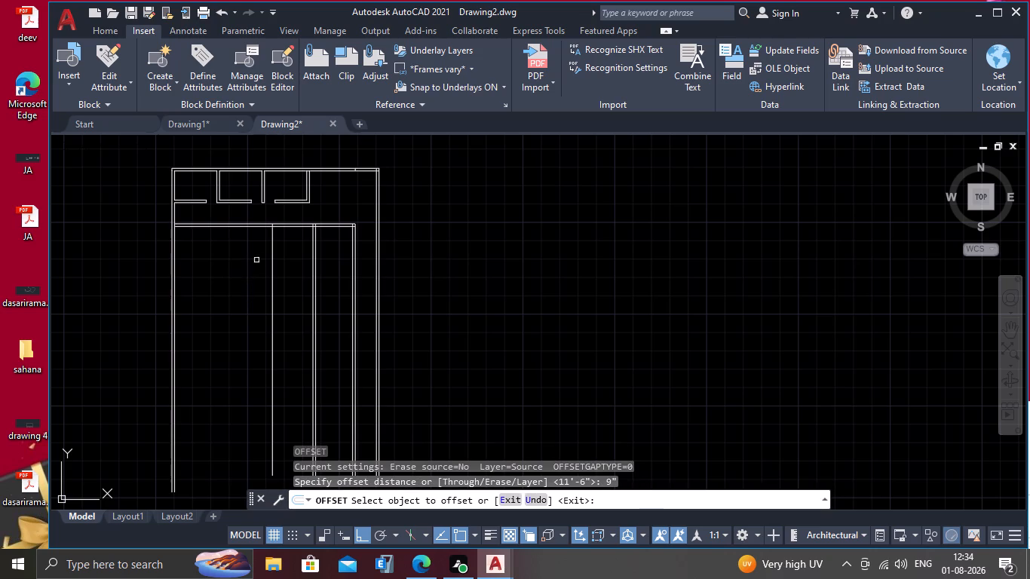
pyautogui.moveTo(271, 260); pyautogui.dragTo(259, 271)
pyautogui.click(216, 296)
pyautogui.press('space')
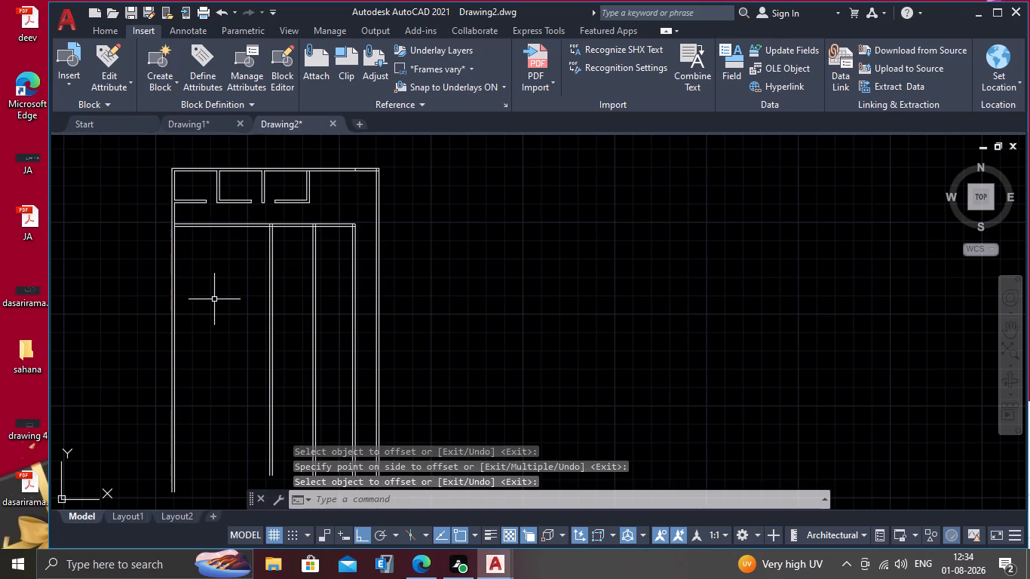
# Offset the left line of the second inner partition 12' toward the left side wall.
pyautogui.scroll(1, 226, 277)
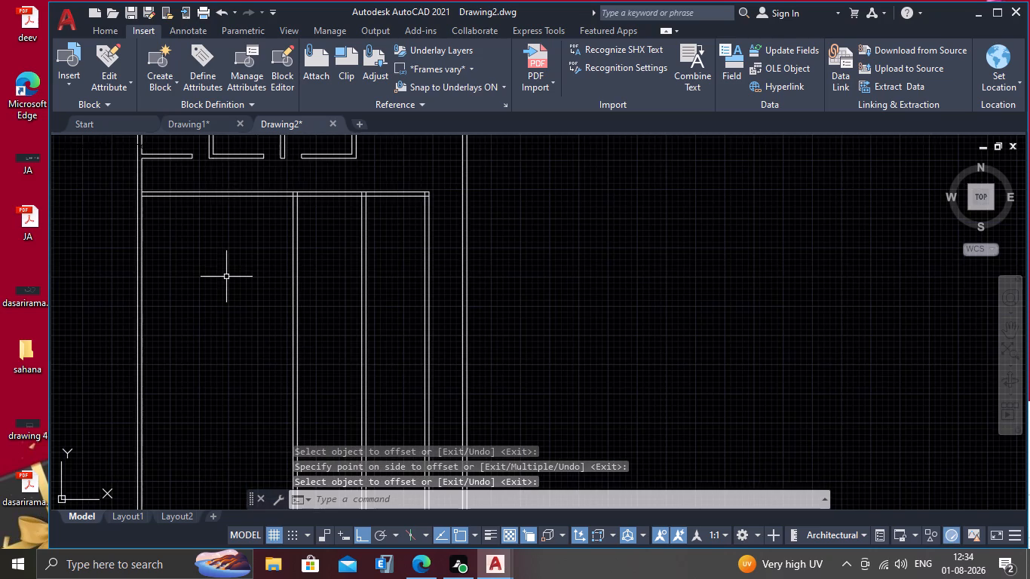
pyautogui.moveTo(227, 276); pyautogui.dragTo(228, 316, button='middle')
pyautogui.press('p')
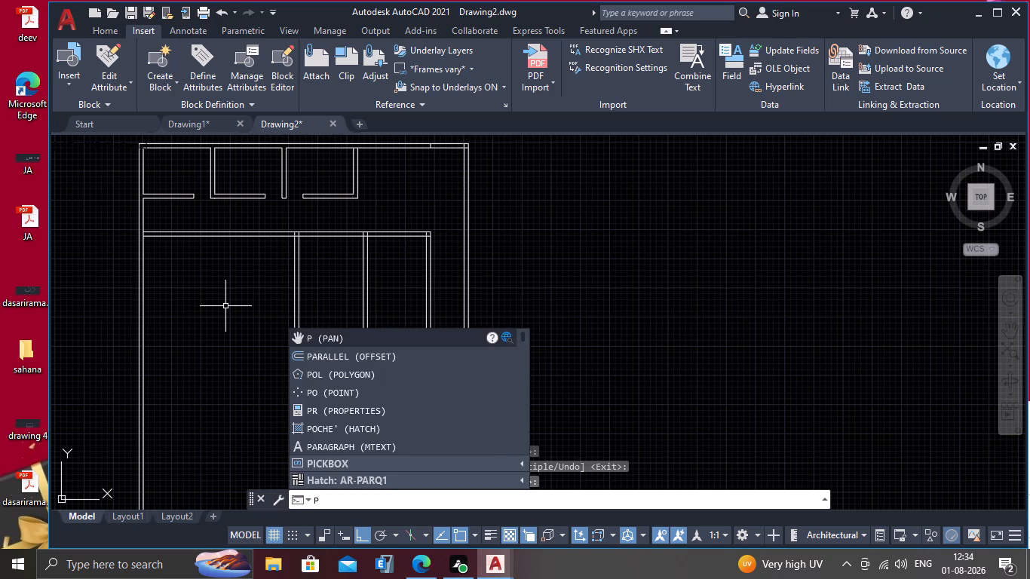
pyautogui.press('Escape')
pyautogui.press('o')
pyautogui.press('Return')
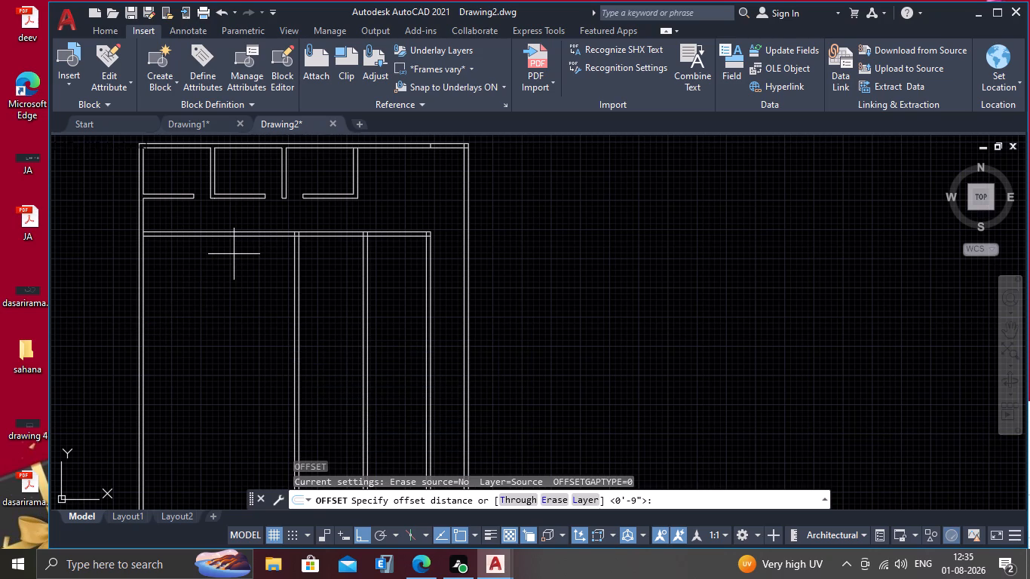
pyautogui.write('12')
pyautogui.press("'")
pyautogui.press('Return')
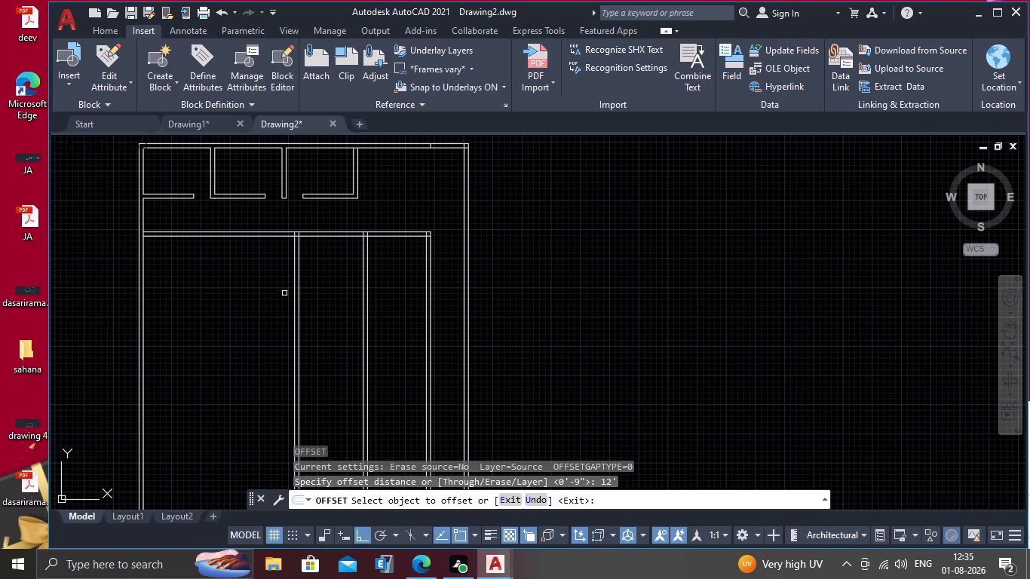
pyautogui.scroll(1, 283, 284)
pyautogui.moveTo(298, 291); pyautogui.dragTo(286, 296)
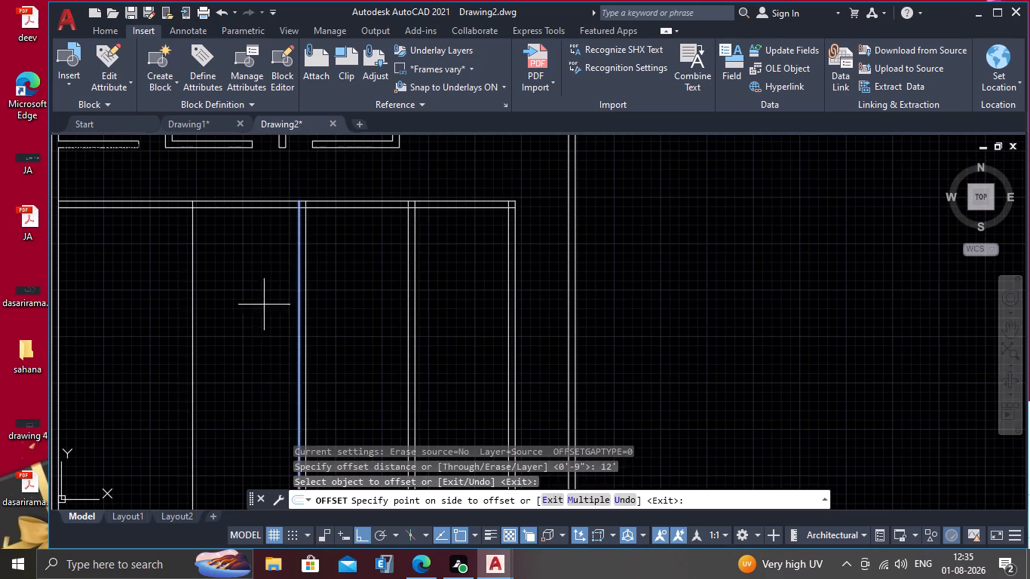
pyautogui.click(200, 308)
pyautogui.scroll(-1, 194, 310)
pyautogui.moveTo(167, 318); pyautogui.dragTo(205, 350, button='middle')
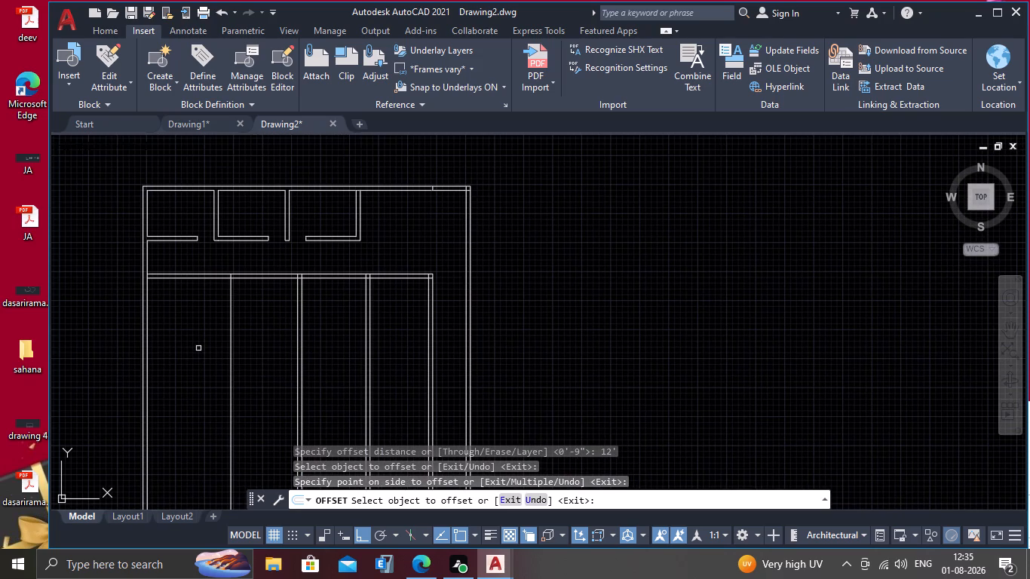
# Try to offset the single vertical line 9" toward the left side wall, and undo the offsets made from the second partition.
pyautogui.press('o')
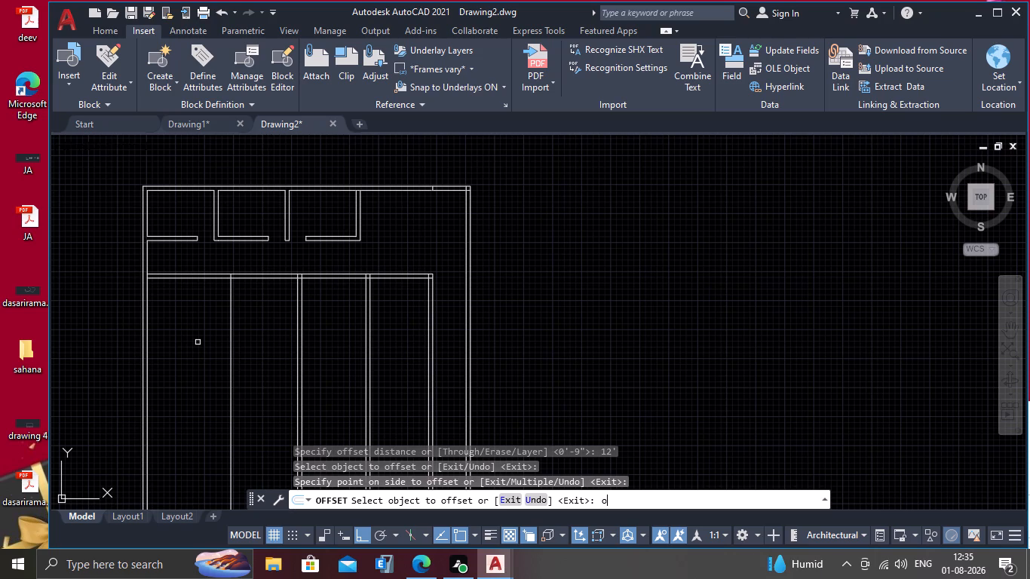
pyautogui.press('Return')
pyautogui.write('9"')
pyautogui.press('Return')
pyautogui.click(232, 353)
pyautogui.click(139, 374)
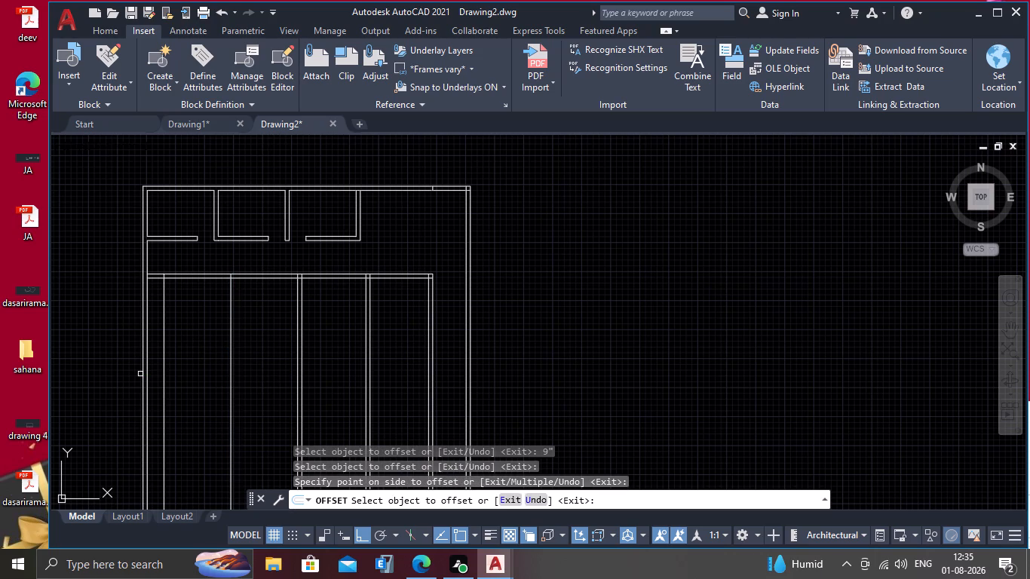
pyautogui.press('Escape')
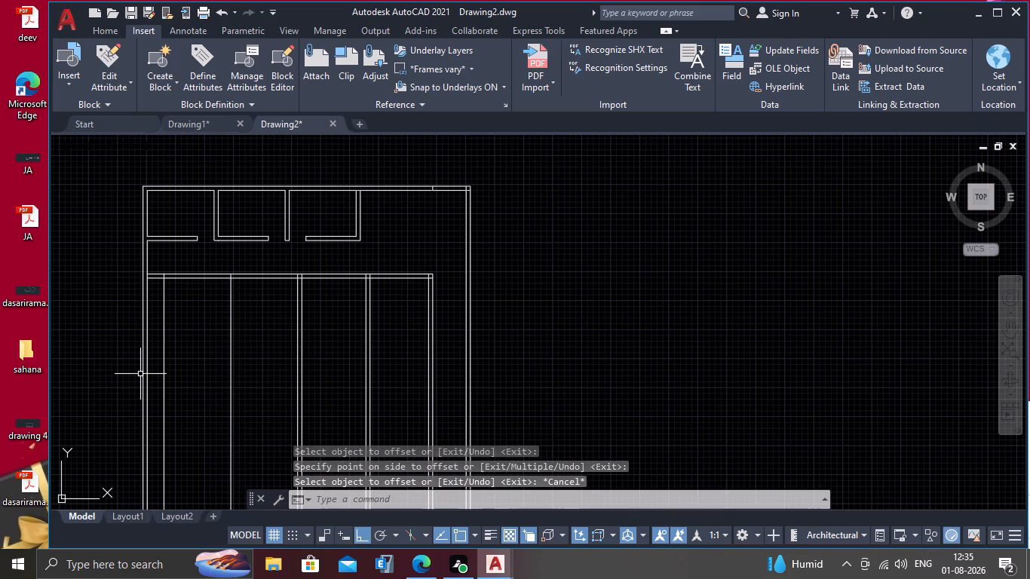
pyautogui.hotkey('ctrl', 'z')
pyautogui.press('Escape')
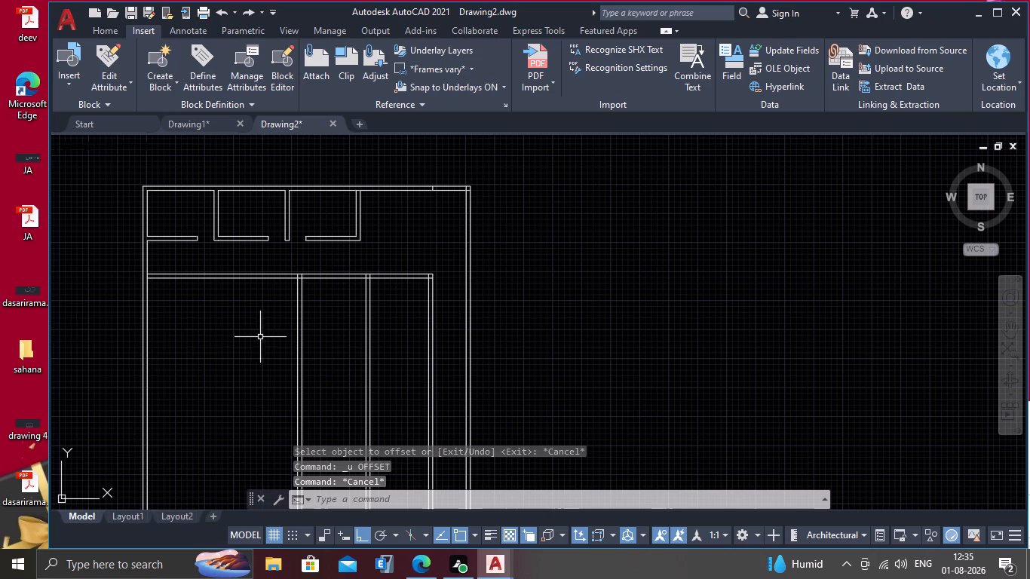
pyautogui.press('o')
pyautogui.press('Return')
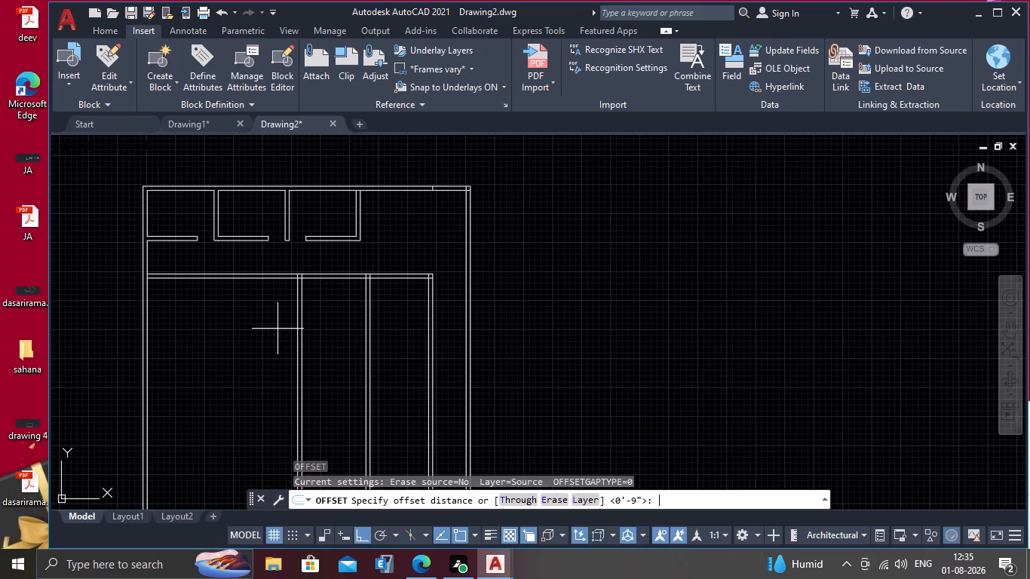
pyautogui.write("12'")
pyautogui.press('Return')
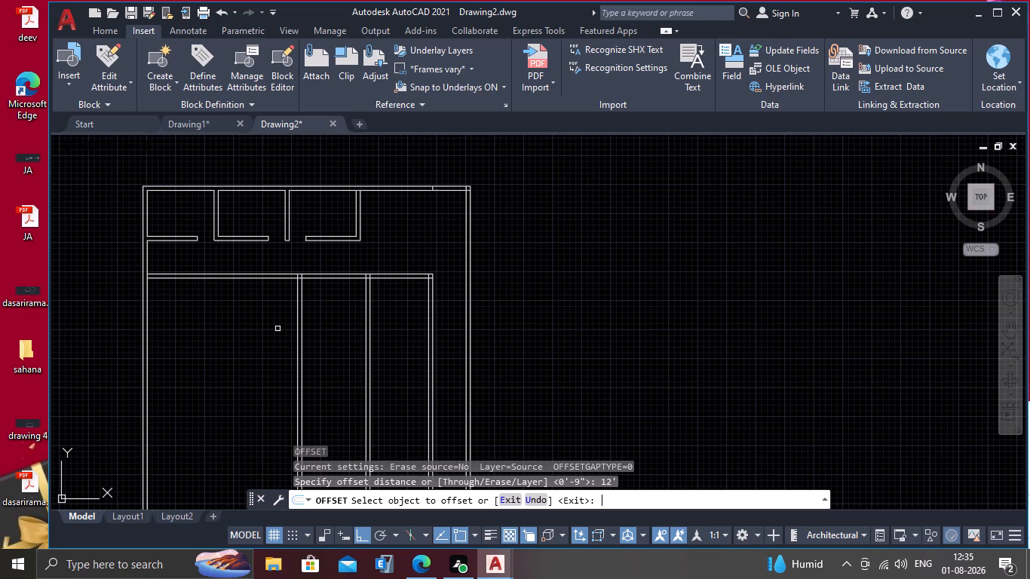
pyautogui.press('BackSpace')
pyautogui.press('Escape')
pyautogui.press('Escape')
# Offset the left line of the second inner partition 14' toward the left side wall.
pyautogui.press('o')
pyautogui.press('Return')
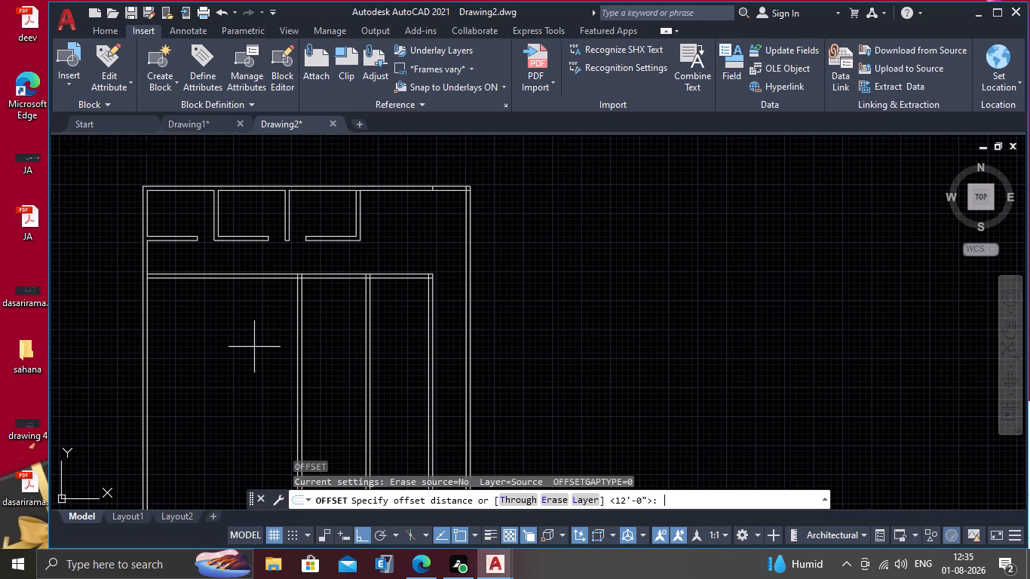
pyautogui.write('14')
pyautogui.press("'")
pyautogui.press('Return')
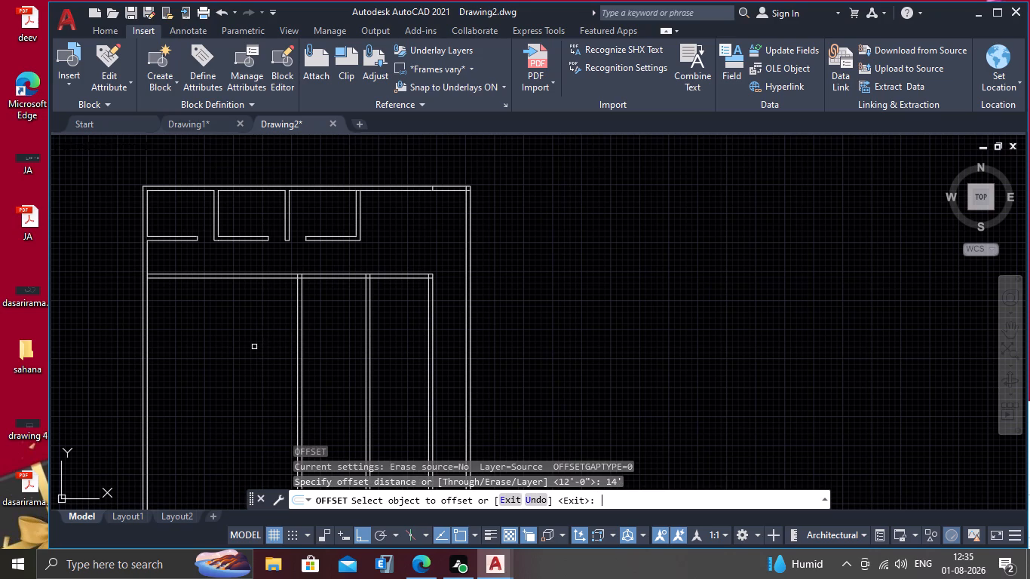
pyautogui.moveTo(298, 320); pyautogui.dragTo(291, 322)
pyautogui.click(221, 354)
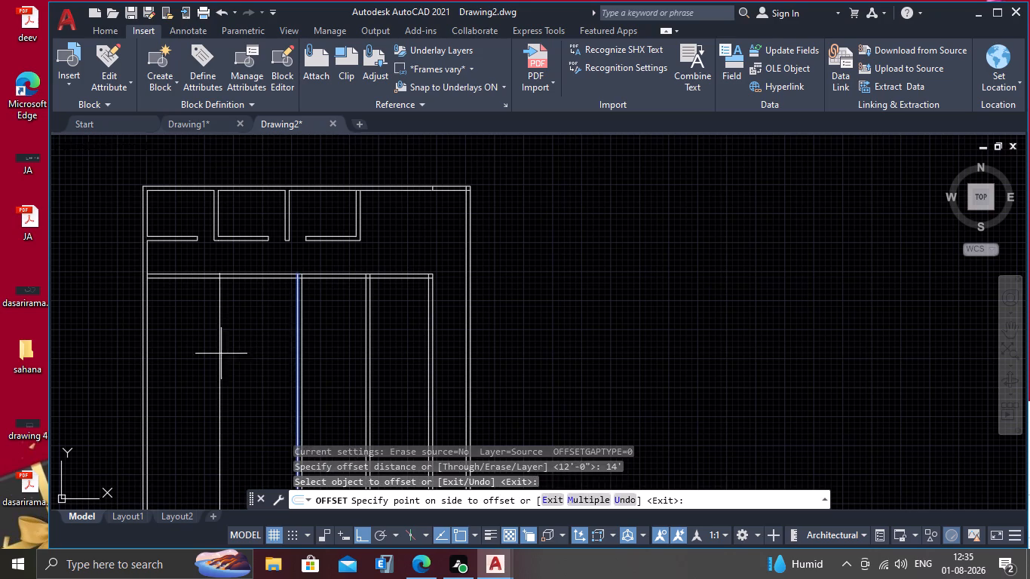
pyautogui.press('Escape')
# Offset the single vertical line in the inner block 9" toward the left side wall to form the third partition.
pyautogui.press('o')
pyautogui.press('Return')
pyautogui.write('9"')
pyautogui.press('Return')
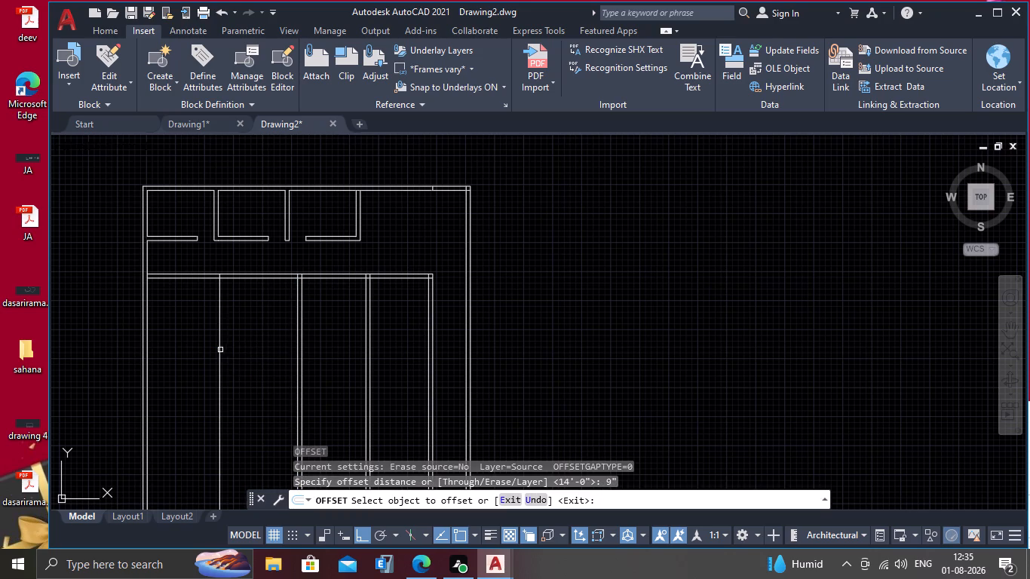
pyautogui.click(208, 356)
pyautogui.click(219, 359)
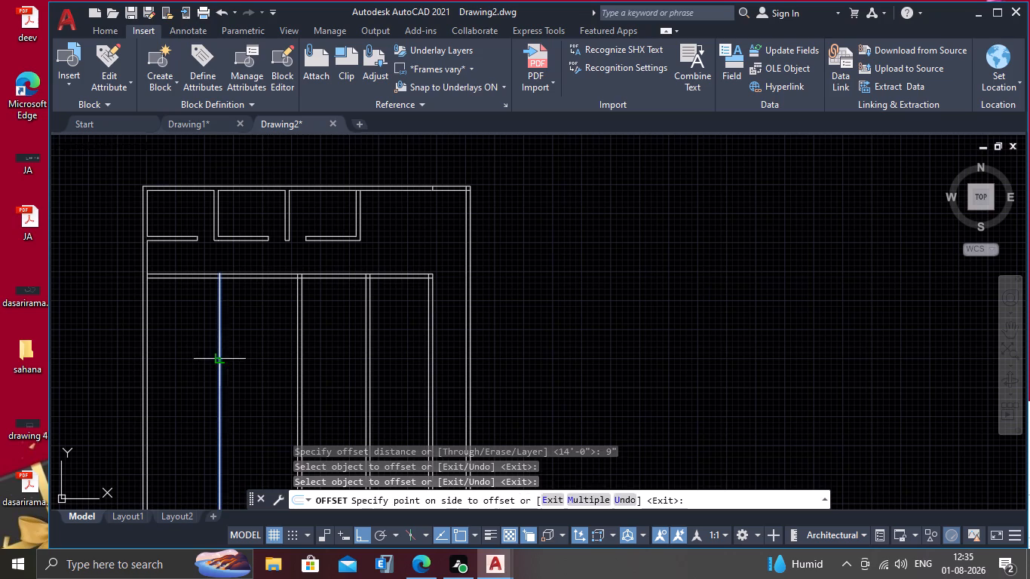
pyautogui.click(205, 369)
pyautogui.press('Escape')
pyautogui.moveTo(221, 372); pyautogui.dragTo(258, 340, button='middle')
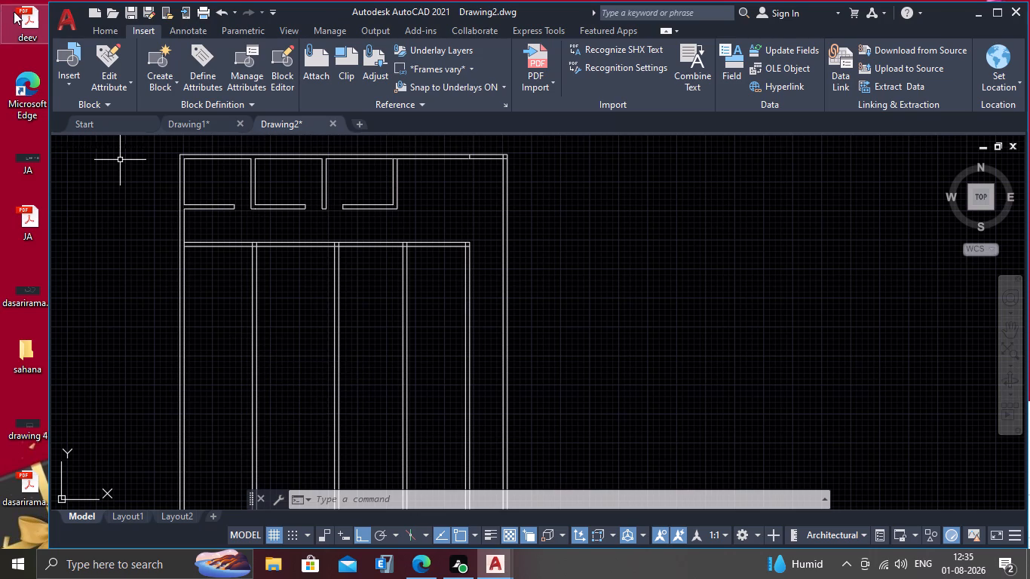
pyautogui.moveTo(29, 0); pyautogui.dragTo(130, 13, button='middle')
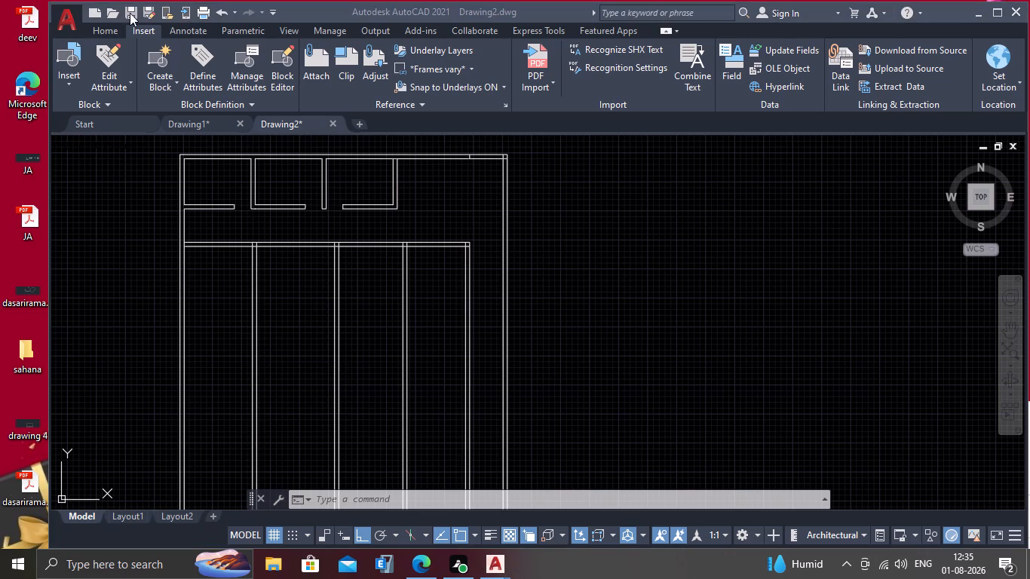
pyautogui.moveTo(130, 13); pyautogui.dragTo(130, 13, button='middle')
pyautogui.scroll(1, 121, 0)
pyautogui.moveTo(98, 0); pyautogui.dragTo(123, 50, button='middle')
# Trim both lines of the inner block's top wall between the left side wall and the third partition.
pyautogui.moveTo(210, 240); pyautogui.dragTo(240, 203, button='middle')
pyautogui.scroll(3, 228, 220)
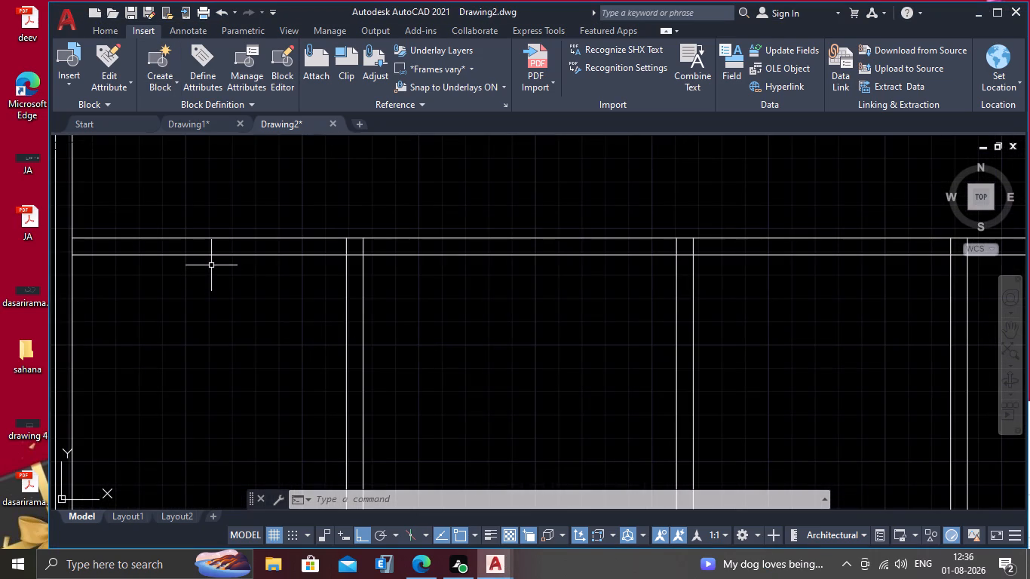
pyautogui.write('tr')
pyautogui.press('Return')
pyautogui.moveTo(209, 175); pyautogui.dragTo(200, 311)
pyautogui.scroll(-2, 205, 286)
pyautogui.press('Escape')
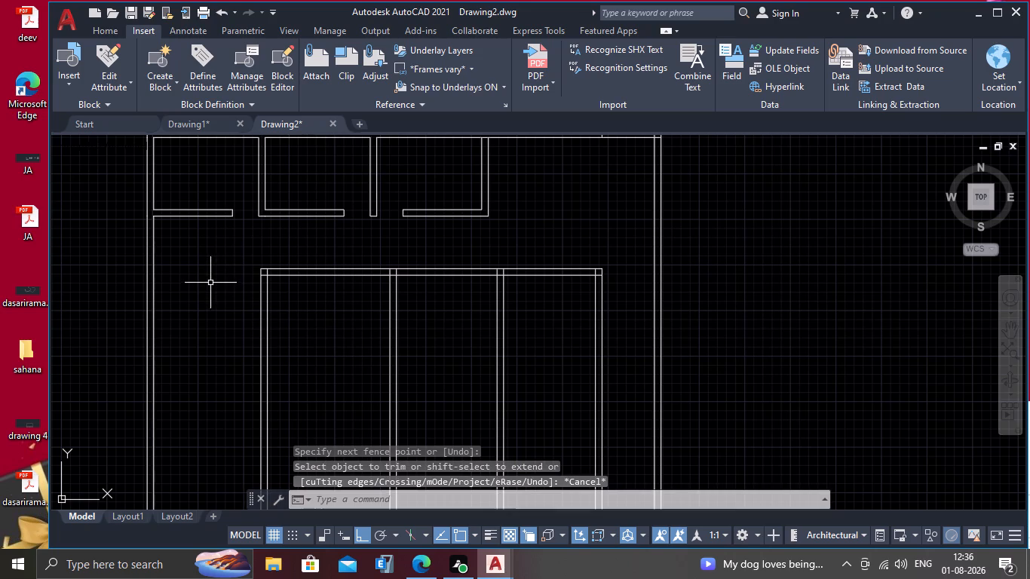
# Offset the lower line of the inner block's top wall 12' downward into the block.
pyautogui.moveTo(210, 284); pyautogui.dragTo(203, 237, button='middle')
pyautogui.scroll(1, 359, 266)
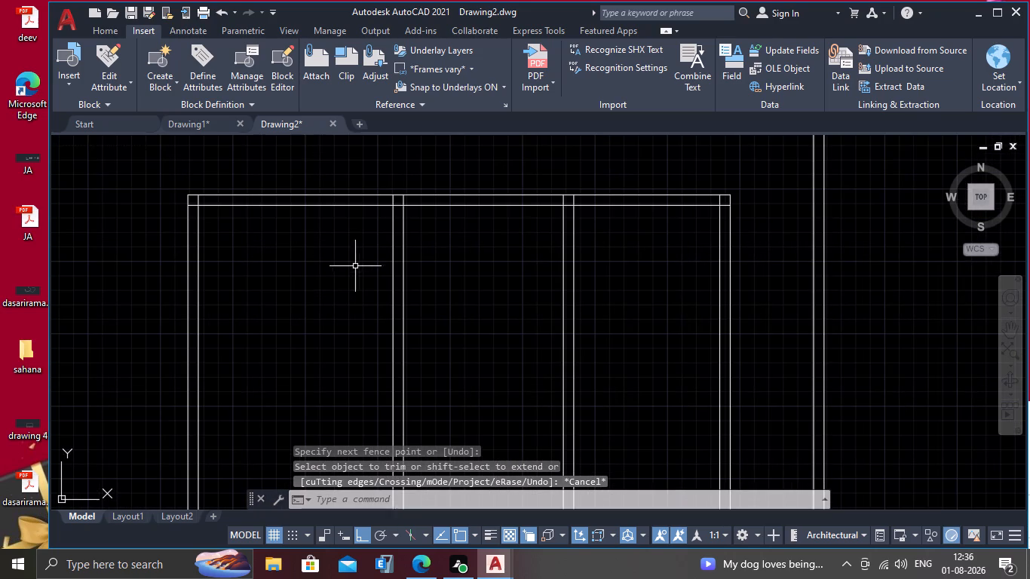
pyautogui.press('o')
pyautogui.press('Return')
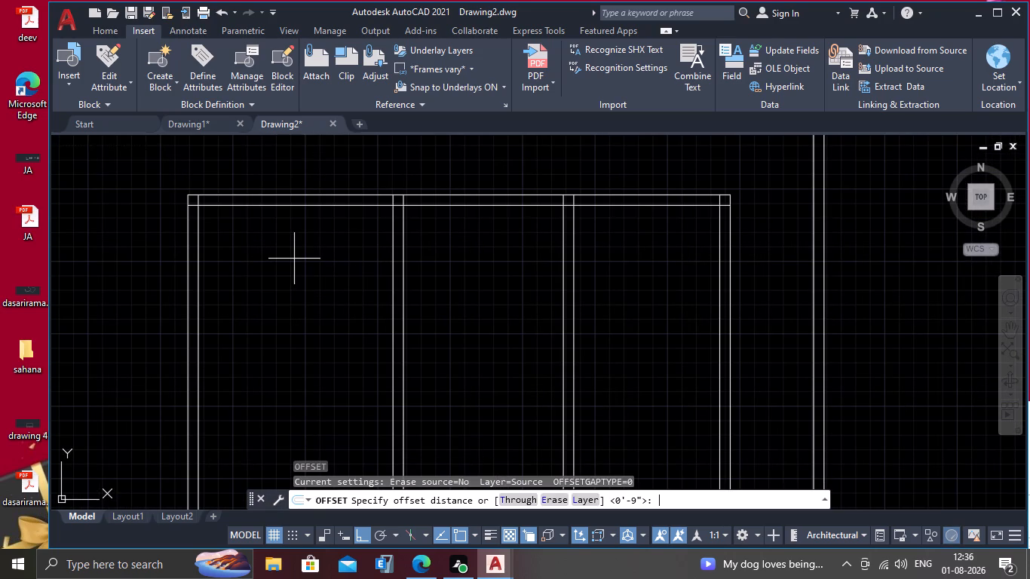
pyautogui.write("12'")
pyautogui.press('Return')
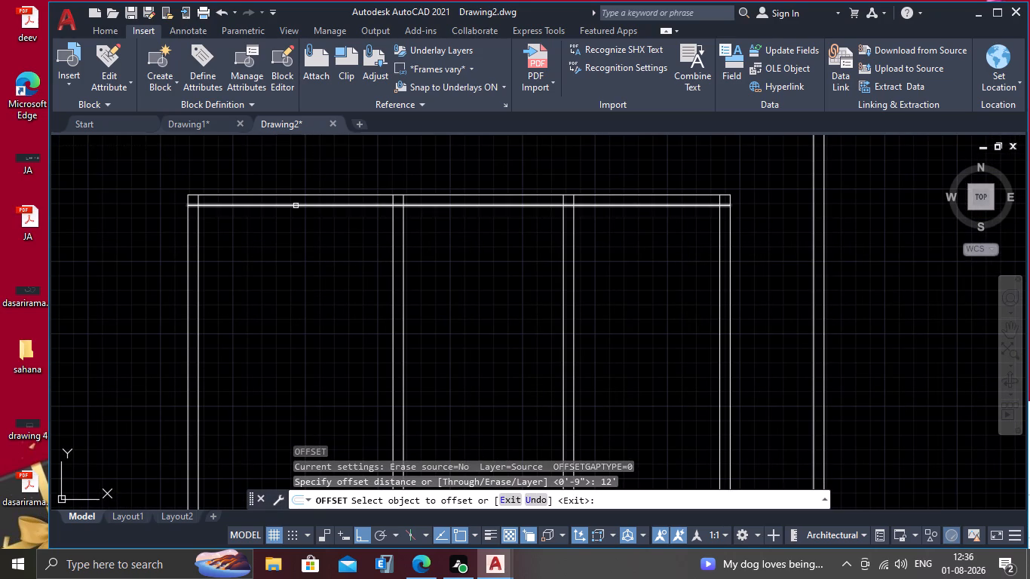
pyautogui.click(296, 206)
pyautogui.click(296, 286)
pyautogui.scroll(-1, 274, 313)
pyautogui.moveTo(277, 340); pyautogui.dragTo(284, 296, button='middle')
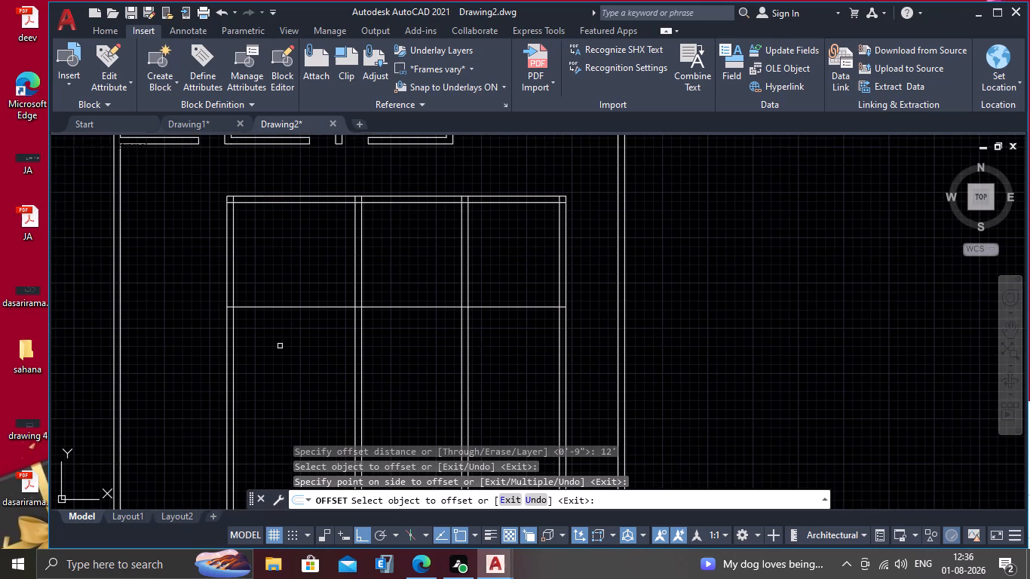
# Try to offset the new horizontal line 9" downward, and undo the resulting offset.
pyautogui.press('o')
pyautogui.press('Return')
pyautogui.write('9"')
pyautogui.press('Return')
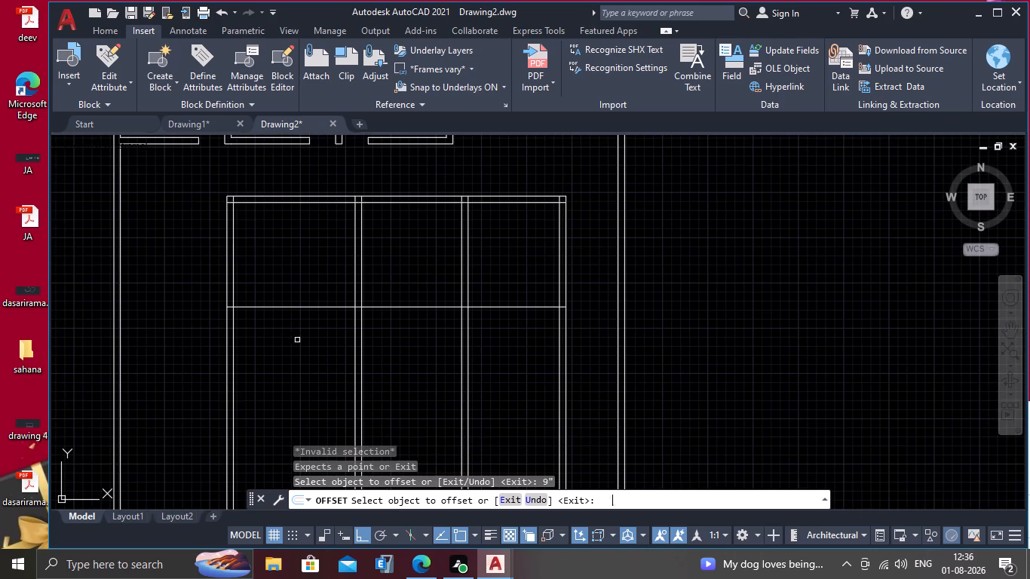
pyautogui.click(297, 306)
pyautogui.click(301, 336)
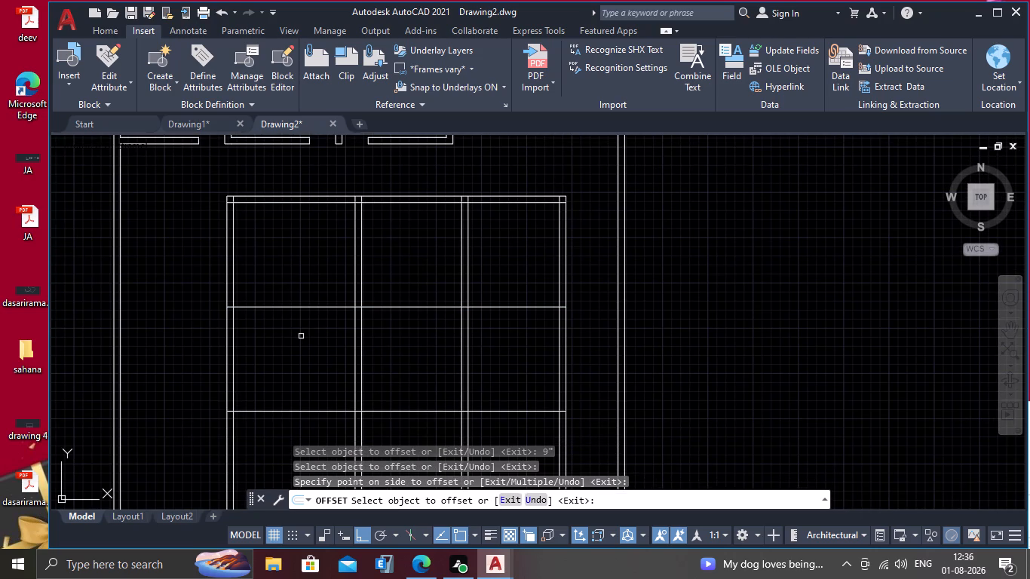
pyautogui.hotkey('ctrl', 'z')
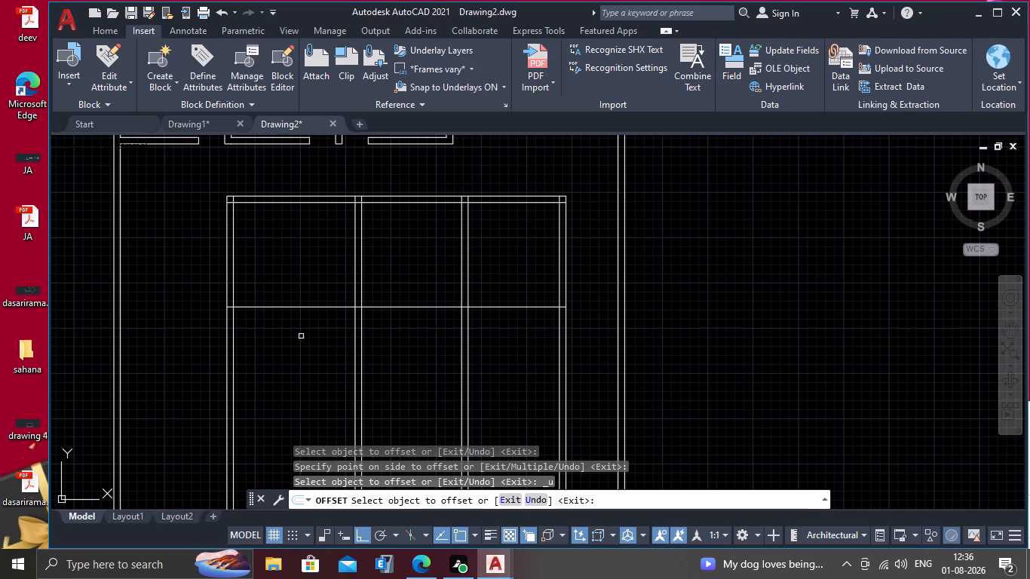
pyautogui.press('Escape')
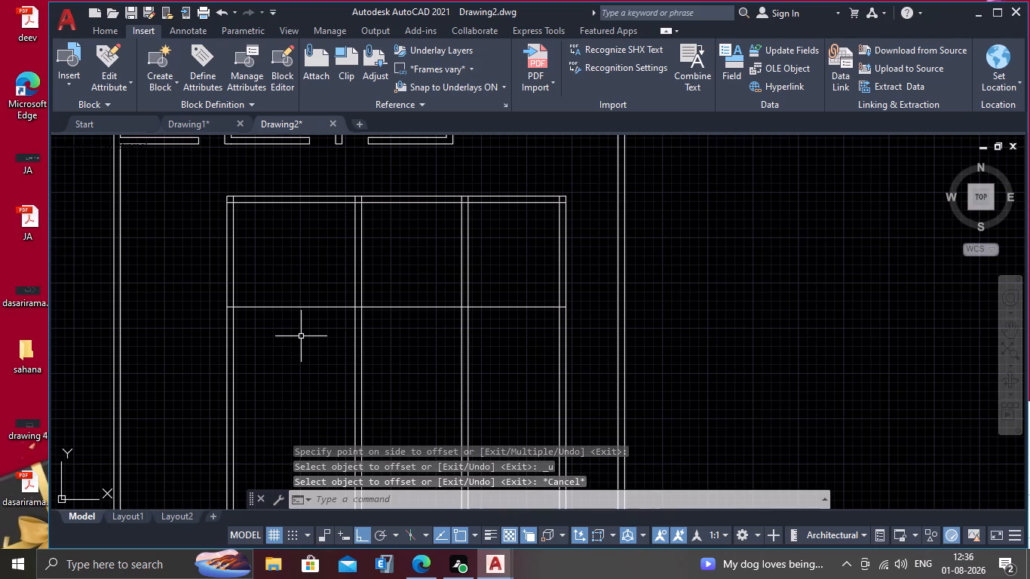
# Offset the new horizontal line 9" downward to form a cross wall in the inner block.
pyautogui.press('o')
pyautogui.press('Return')
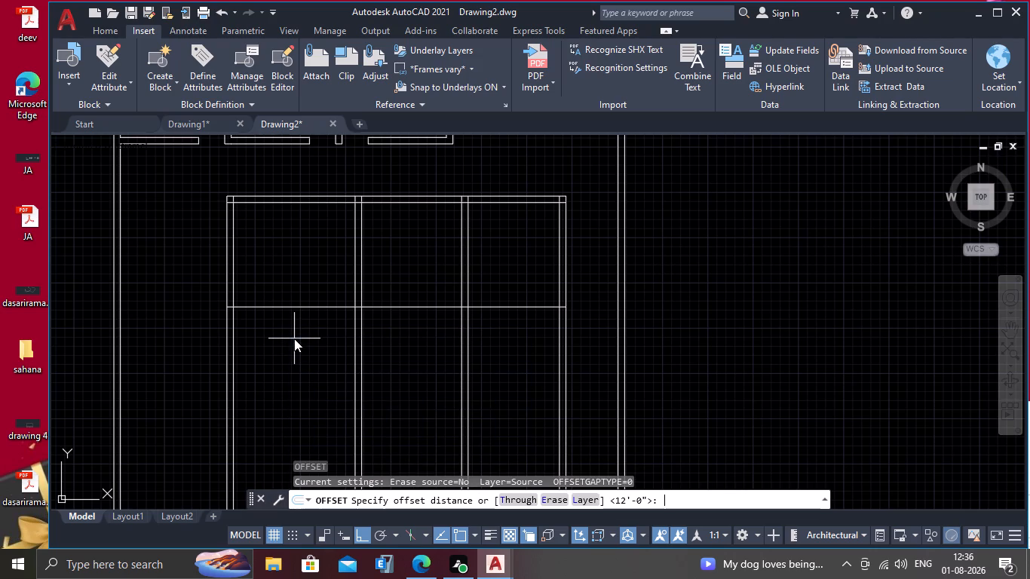
pyautogui.write('9"')
pyautogui.press('Return')
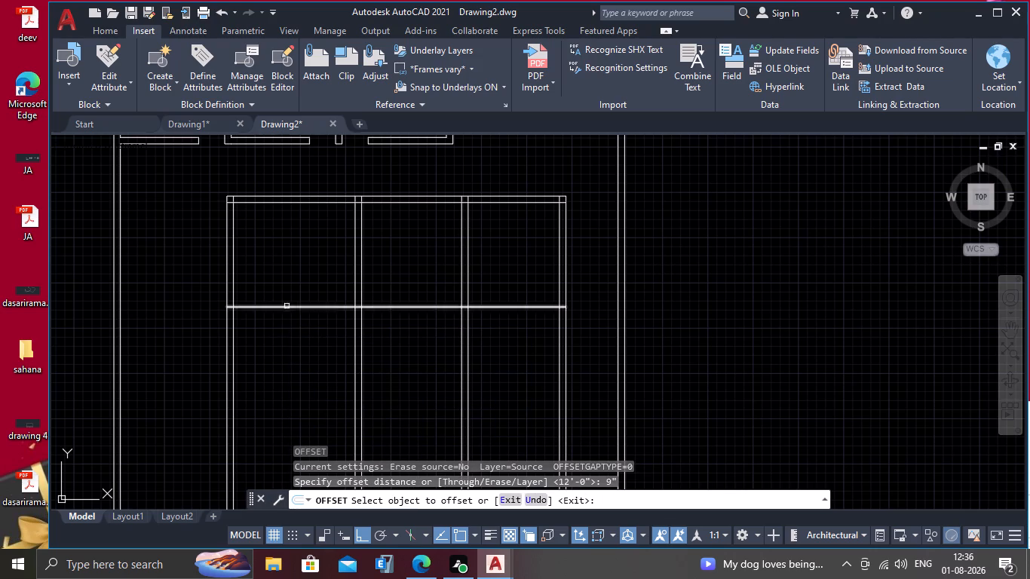
pyautogui.click(289, 308)
pyautogui.click(294, 335)
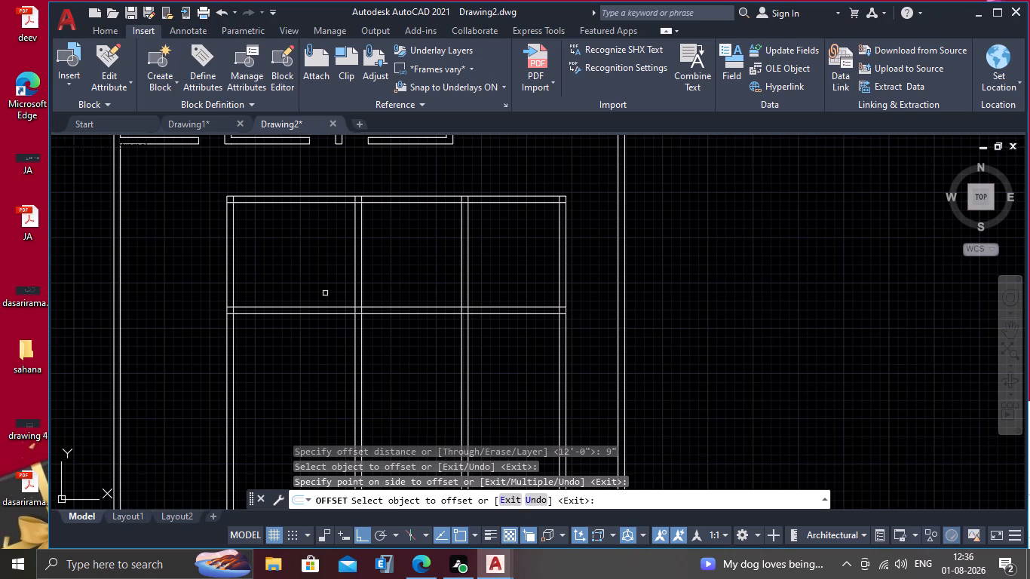
pyautogui.moveTo(325, 293); pyautogui.dragTo(344, 265, button='middle')
pyautogui.scroll(1, 296, 311)
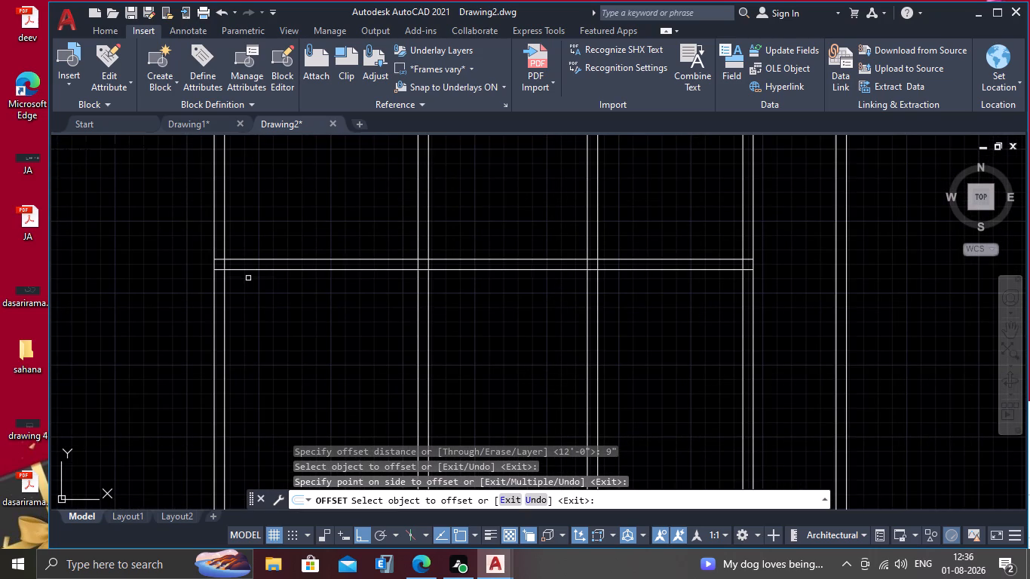
pyautogui.press('Escape')
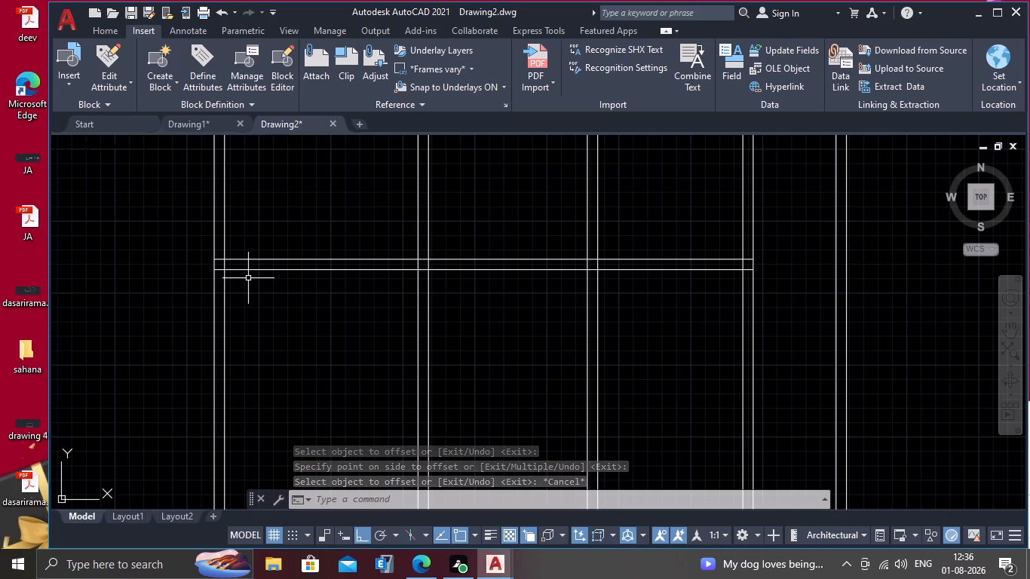
# Trim the overlapping wall line ends at the inner block's upper-left corner.
pyautogui.moveTo(247, 278); pyautogui.dragTo(299, 279, button='middle')
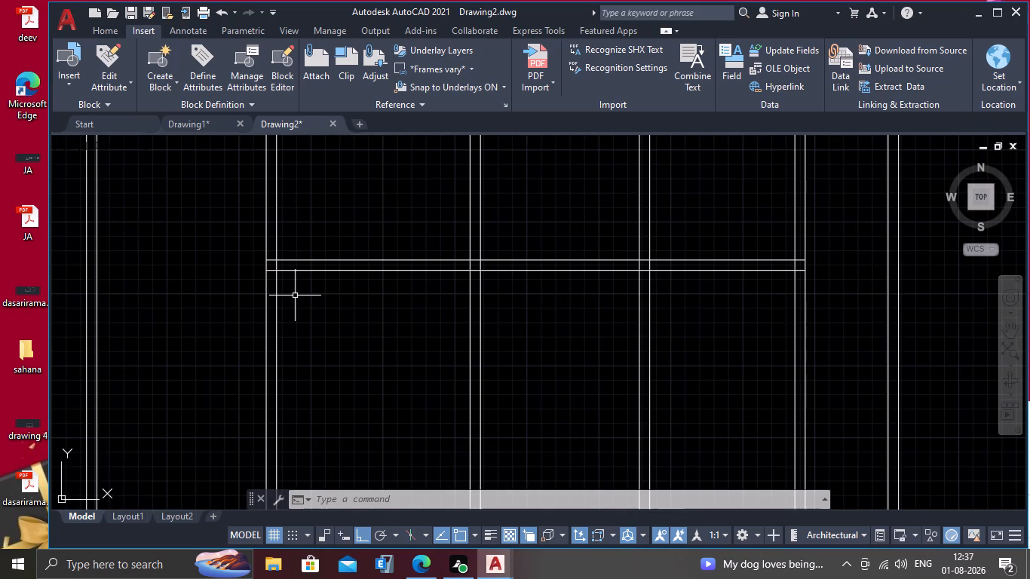
pyautogui.moveTo(323, 188); pyautogui.dragTo(339, 289, button='middle')
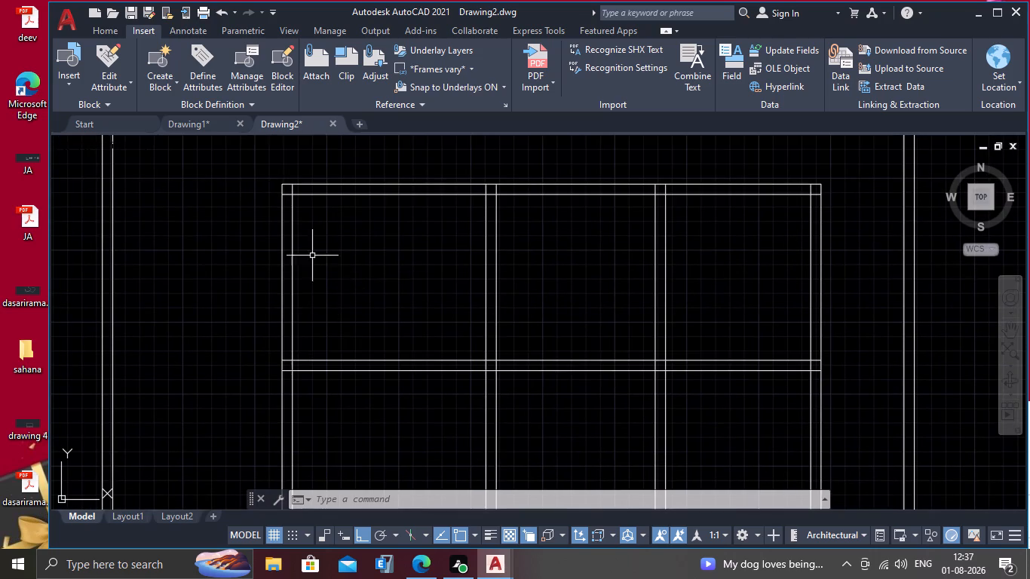
pyautogui.scroll(1, 305, 210)
pyautogui.press('r')
pyautogui.press('Escape')
pyautogui.write('tr')
pyautogui.press('Return')
pyautogui.scroll(1, 307, 184)
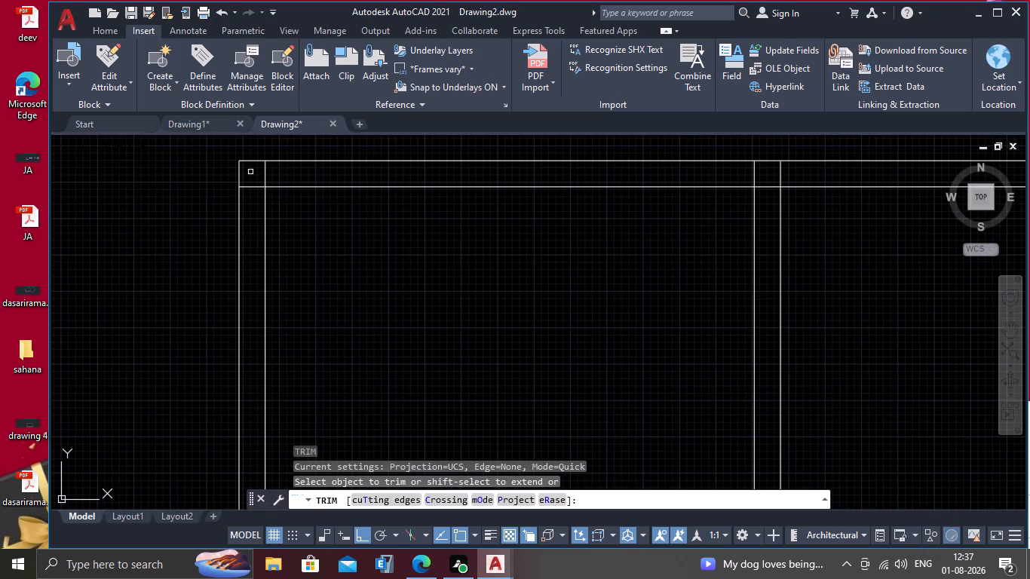
pyautogui.moveTo(272, 170); pyautogui.dragTo(251, 188)
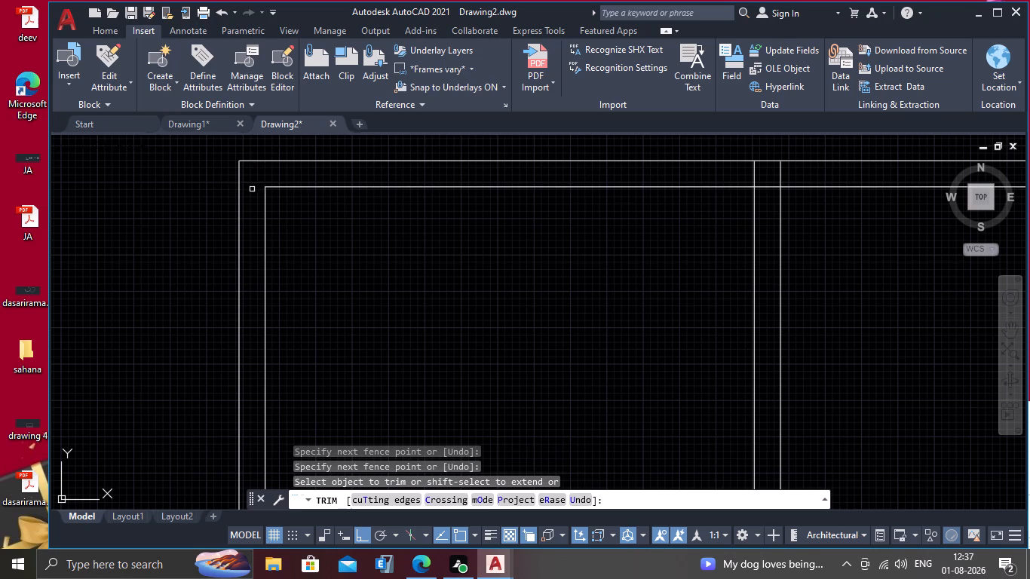
# Trim the top wall's lower line where it crosses the two intermediate vertical partitions of the inner block.
pyautogui.scroll(-1, 719, 178)
pyautogui.moveTo(665, 259); pyautogui.dragTo(420, 304, button='middle')
pyautogui.scroll(-1, 665, 259)
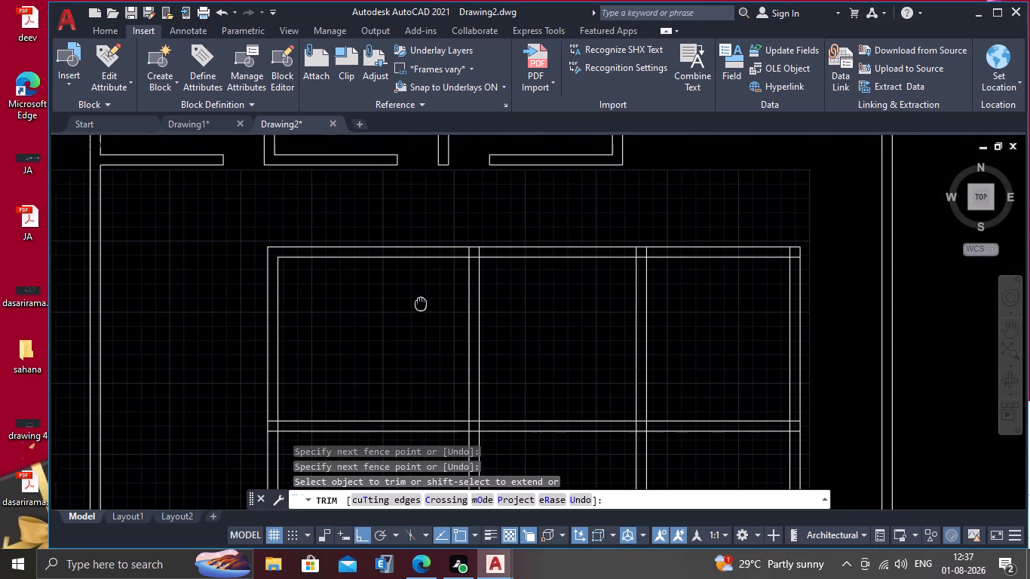
pyautogui.scroll(1, 545, 216)
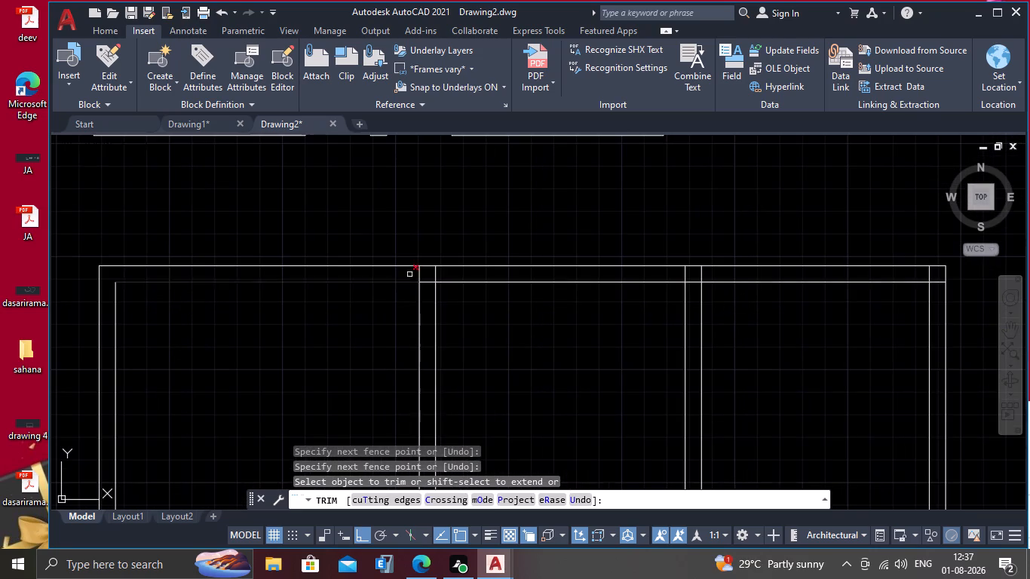
pyautogui.scroll(1, 425, 271)
pyautogui.moveTo(423, 275); pyautogui.dragTo(430, 296)
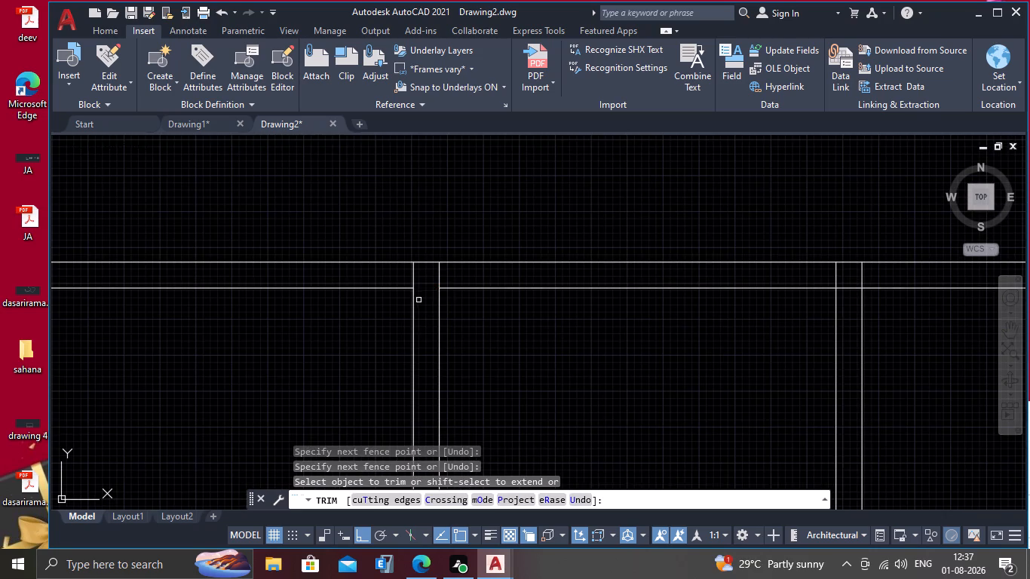
pyautogui.scroll(-2, 418, 300)
pyautogui.scroll(2, 594, 312)
pyautogui.moveTo(562, 259); pyautogui.dragTo(569, 277)
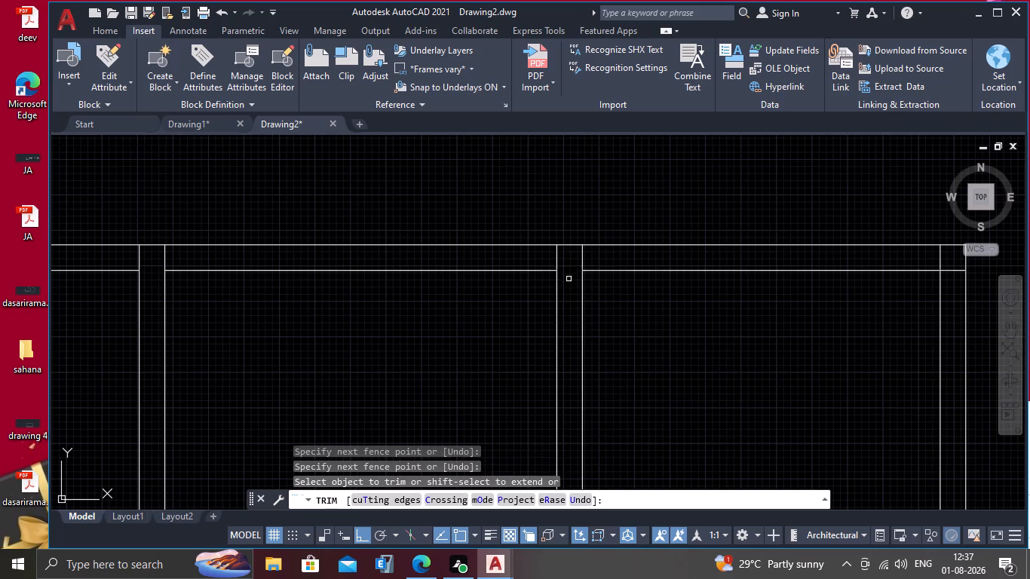
pyautogui.scroll(-2, 569, 279)
pyautogui.scroll(1, 729, 277)
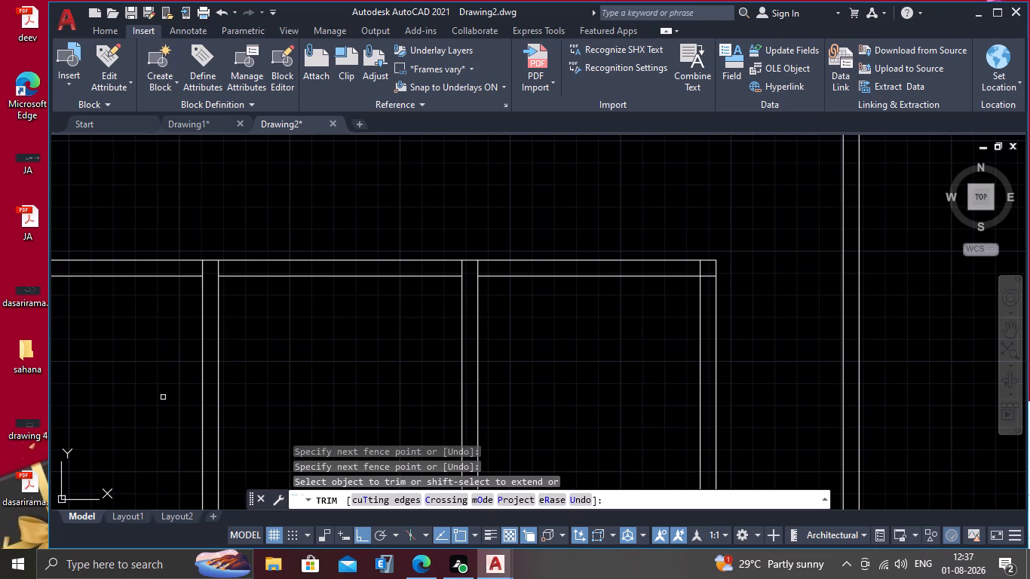
pyautogui.scroll(-1, 185, 384)
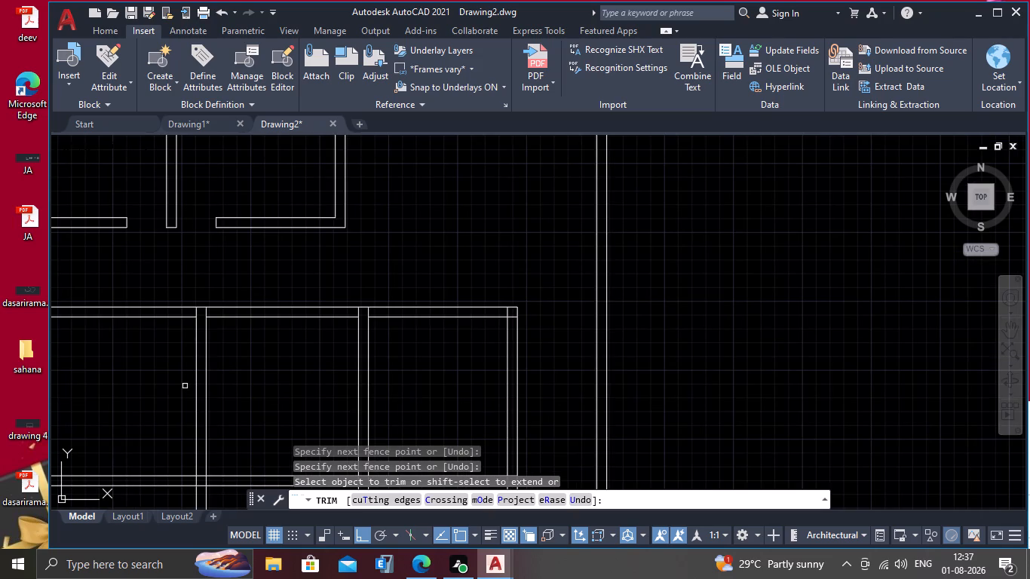
pyautogui.scroll(-1, 195, 360)
pyautogui.moveTo(174, 362); pyautogui.dragTo(284, 347, button='middle')
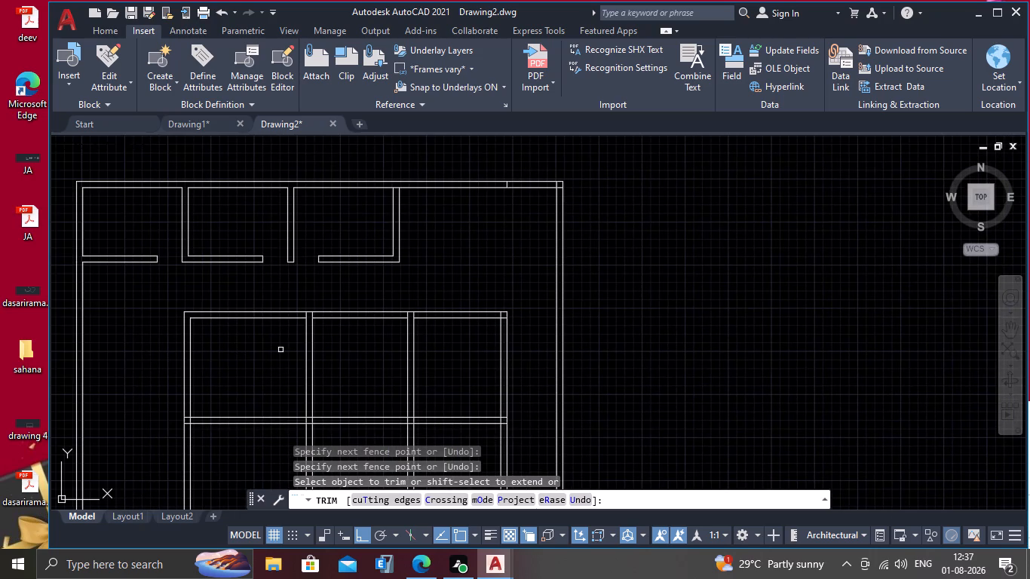
pyautogui.press('Escape')
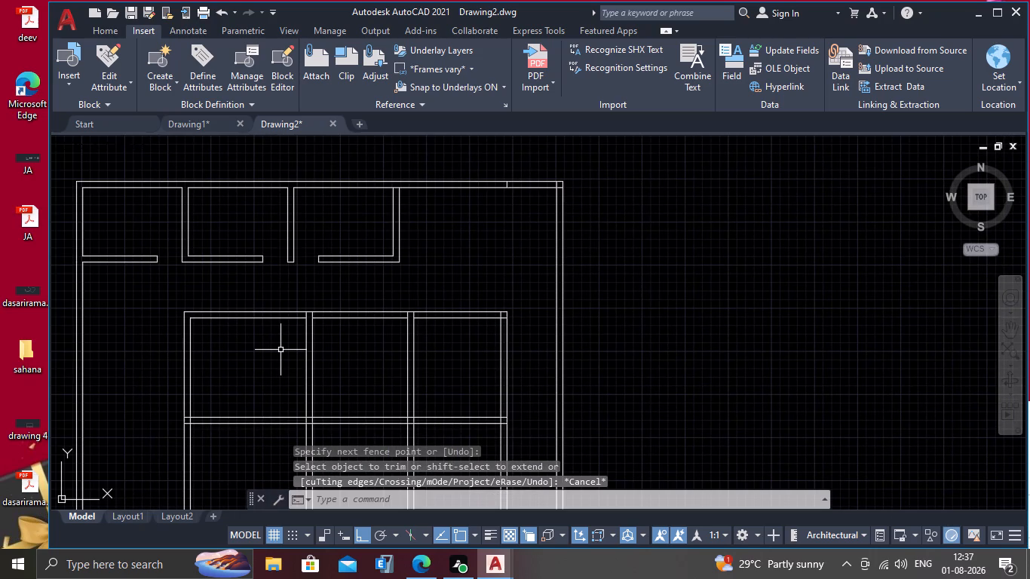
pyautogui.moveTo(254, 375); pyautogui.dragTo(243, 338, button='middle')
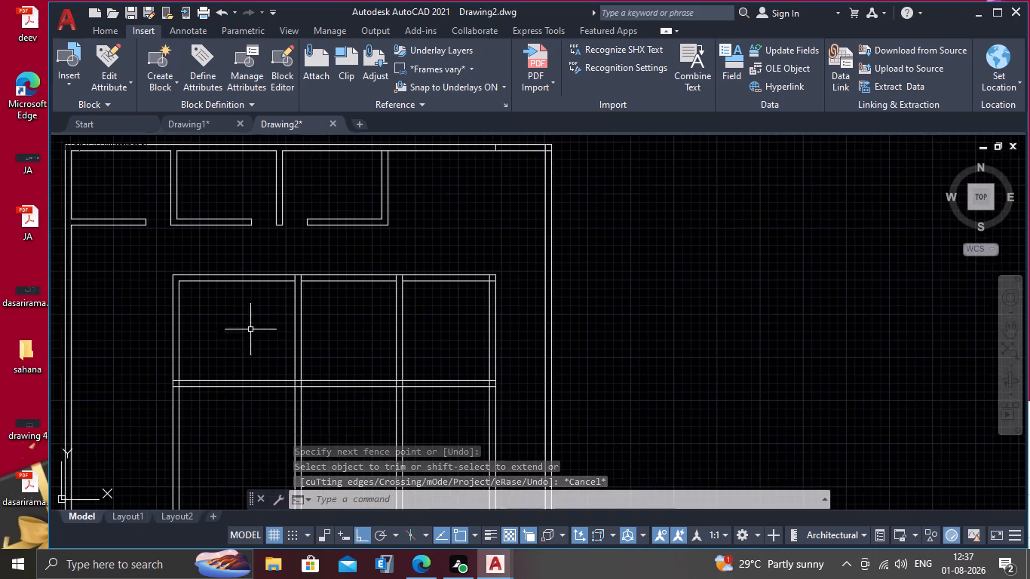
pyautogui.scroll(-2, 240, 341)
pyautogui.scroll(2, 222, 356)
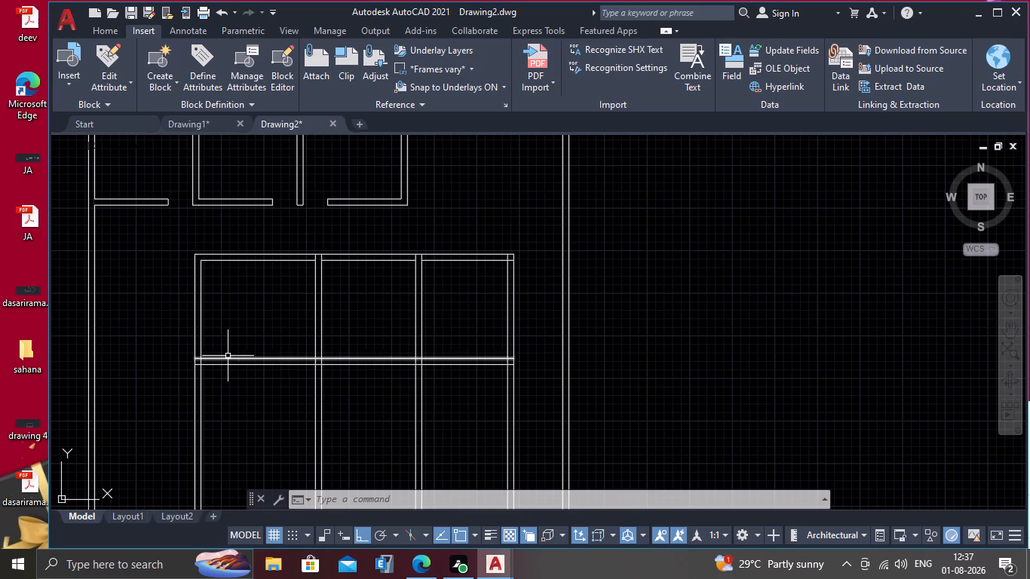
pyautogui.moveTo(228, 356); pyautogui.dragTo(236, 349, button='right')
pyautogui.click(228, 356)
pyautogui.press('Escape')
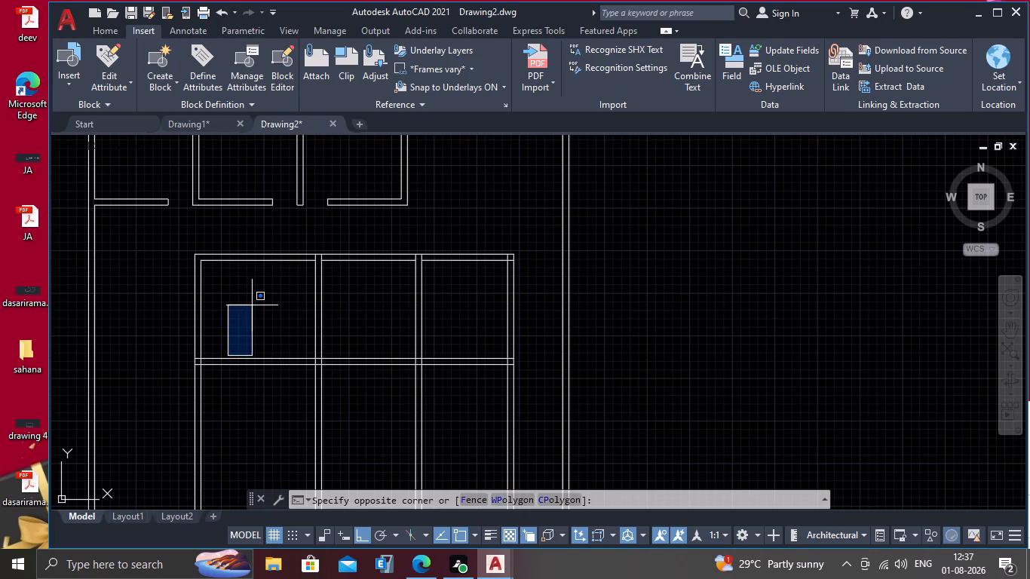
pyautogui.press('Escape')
# Add an aligned dimension for the clear height of the inner block's upper-left room, placed just inside its left wall.
pyautogui.moveTo(245, 304); pyautogui.dragTo(245, 267, button='middle')
pyautogui.write('da')
pyautogui.press('l')
pyautogui.press('Return')
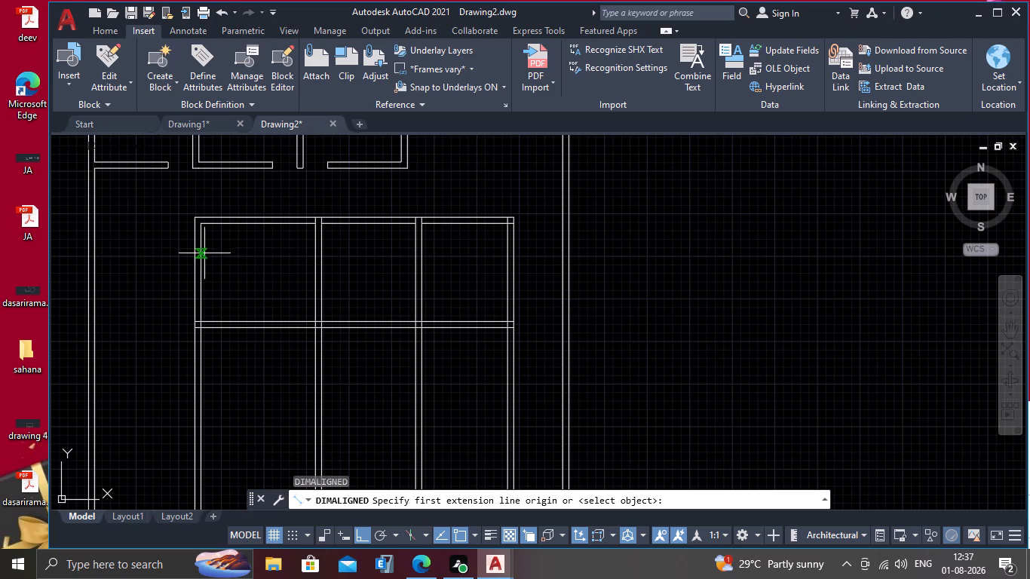
pyautogui.scroll(1, 207, 251)
pyautogui.click(195, 208)
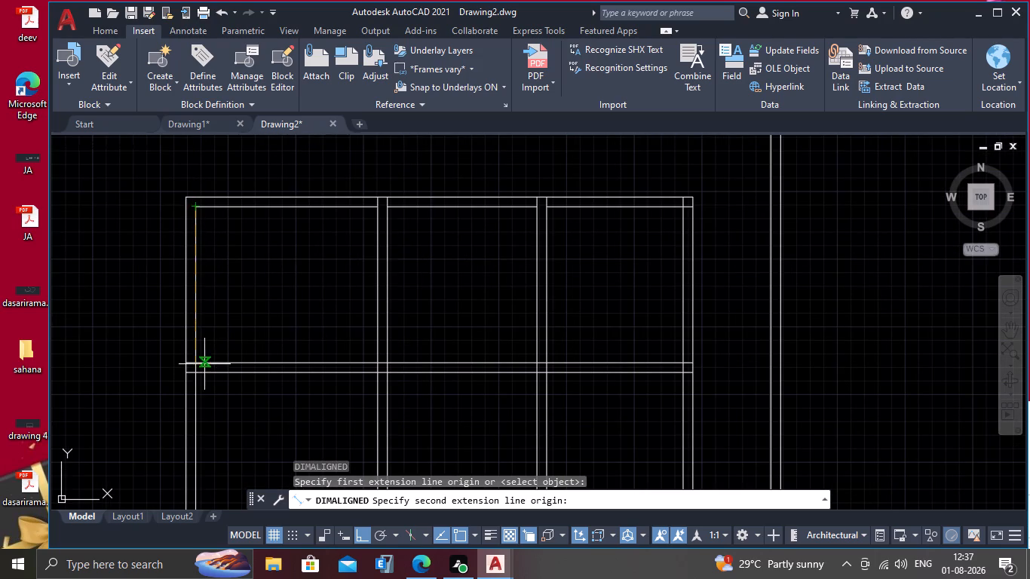
pyautogui.click(195, 363)
pyautogui.click(228, 345)
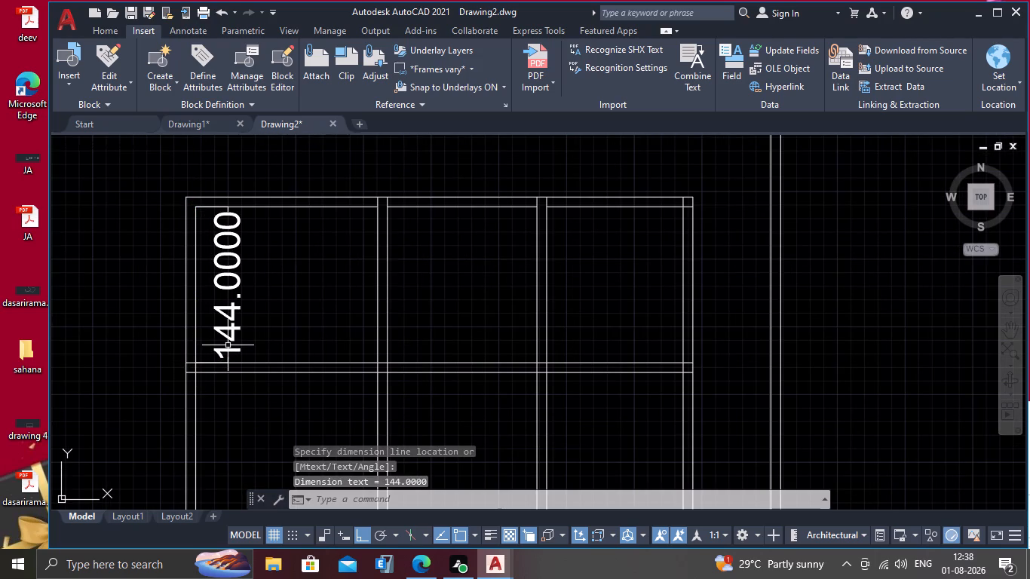
pyautogui.press('Escape')
# Modify the Standard dimension style's primary units to Architectural with 0'-0 1/2" precision and set that style current.
pyautogui.scroll(-1, 285, 339)
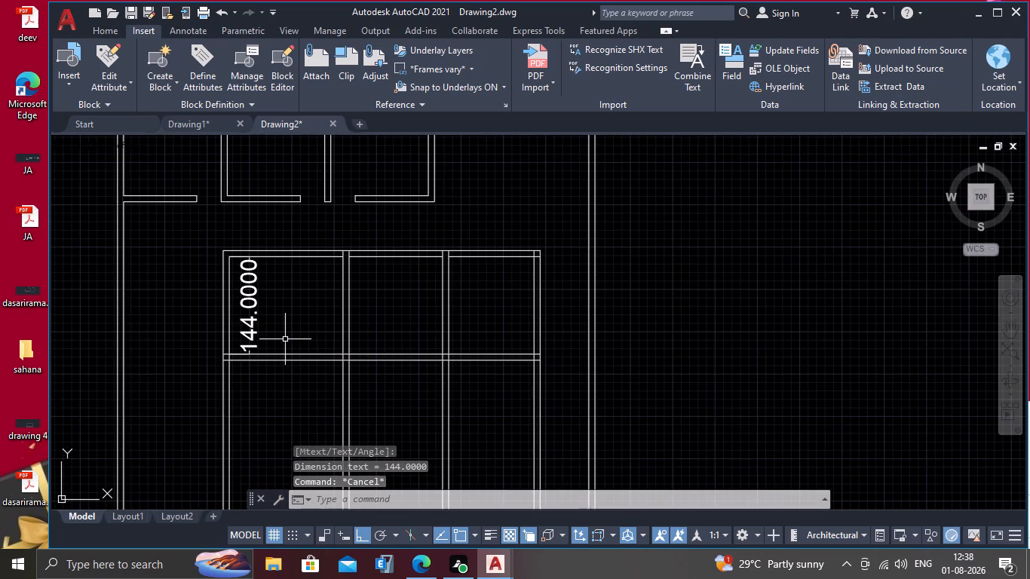
pyautogui.press('d')
pyautogui.press('Return')
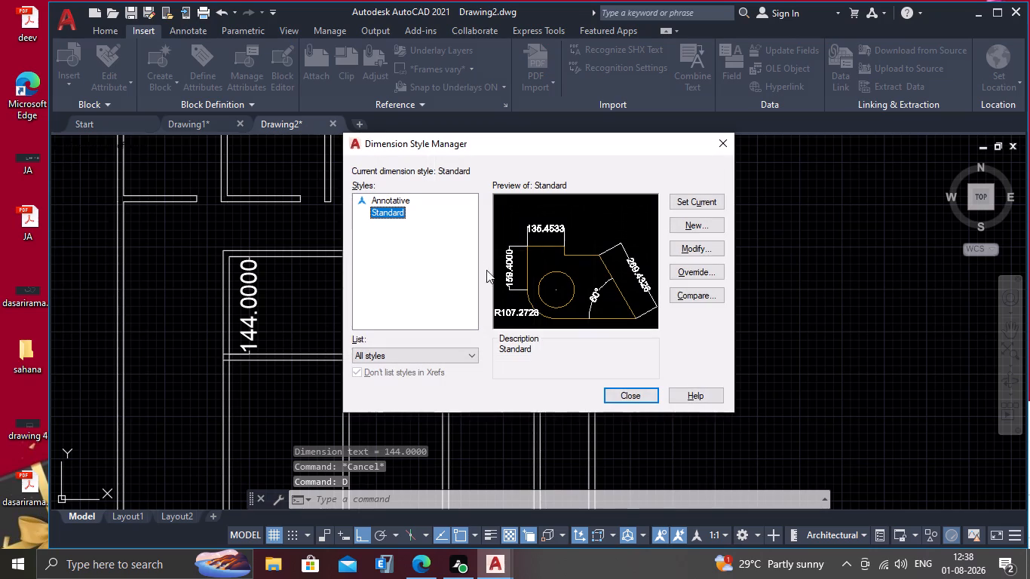
pyautogui.click(686, 244)
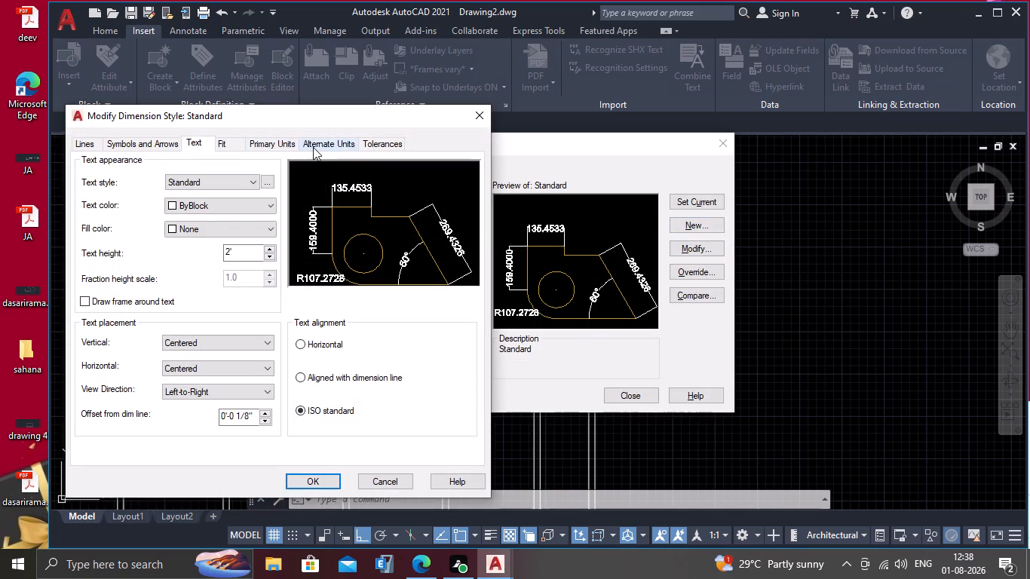
pyautogui.click(280, 147)
pyautogui.click(266, 179)
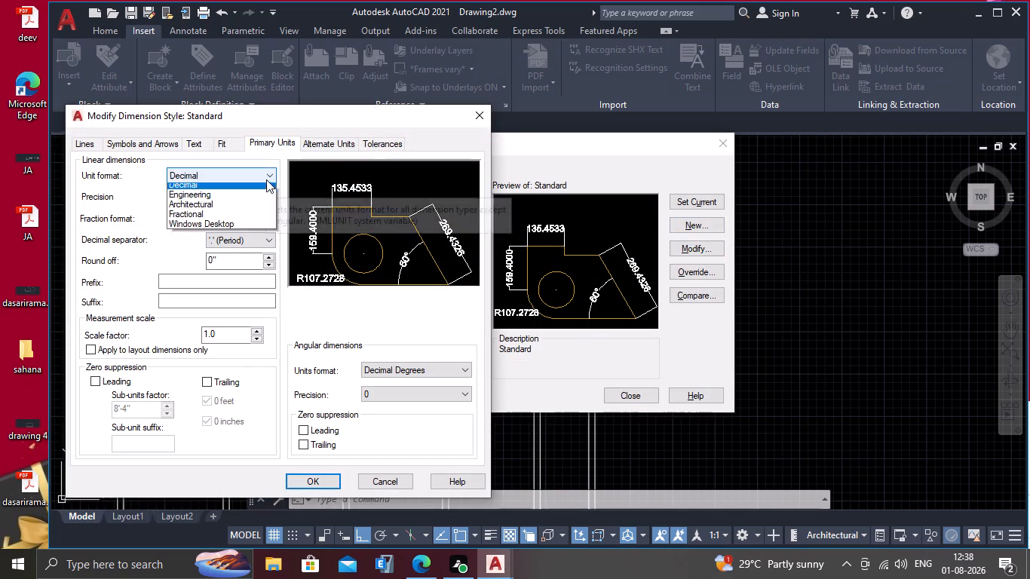
pyautogui.click(243, 207)
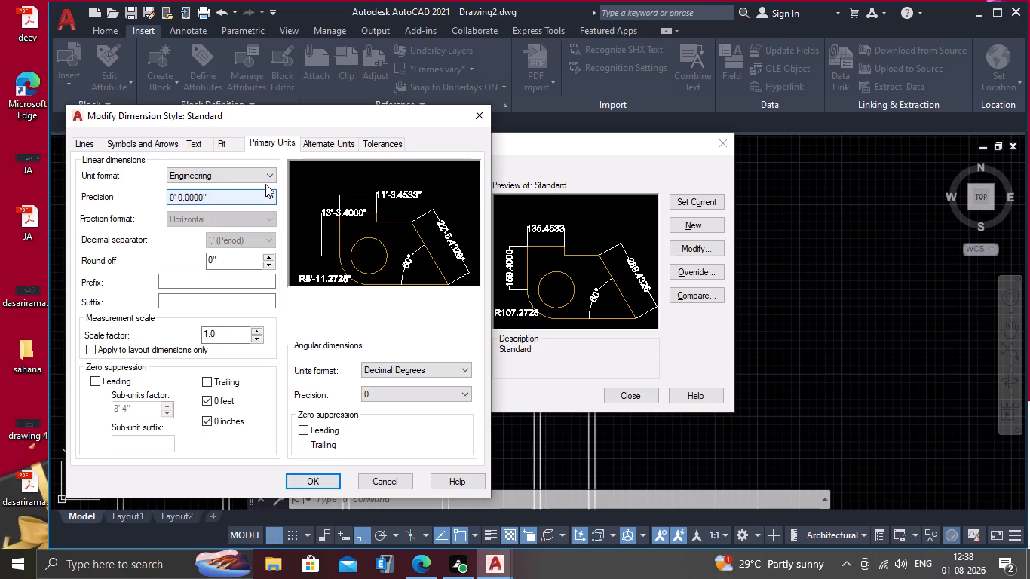
pyautogui.click(268, 180)
pyautogui.click(252, 217)
pyautogui.click(268, 199)
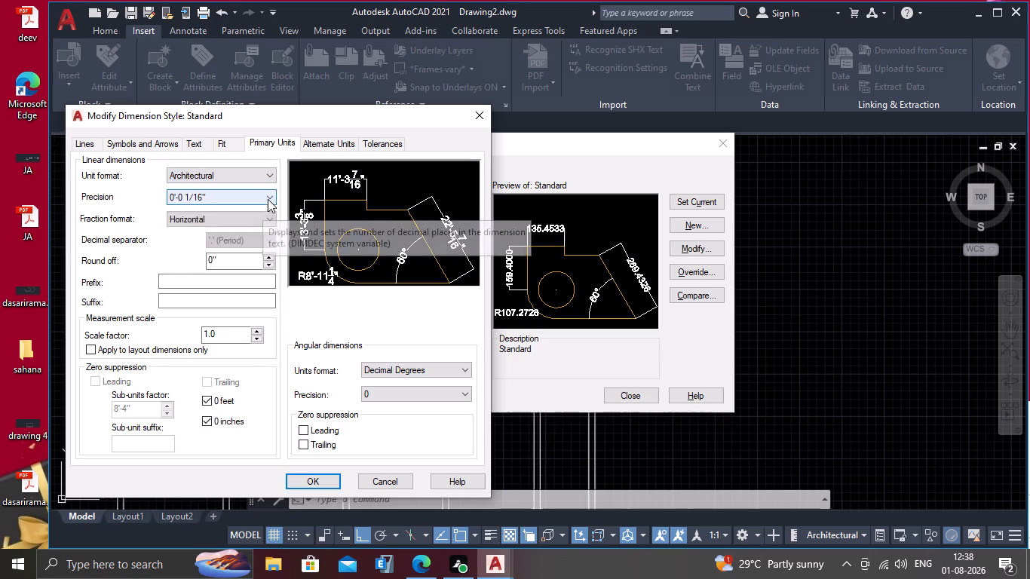
pyautogui.click(229, 222)
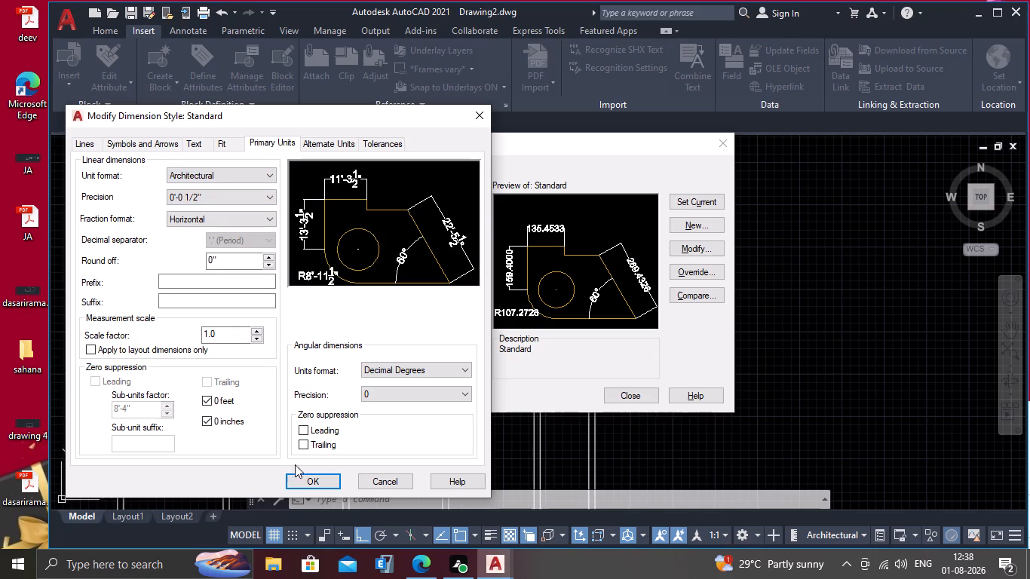
pyautogui.click(312, 476)
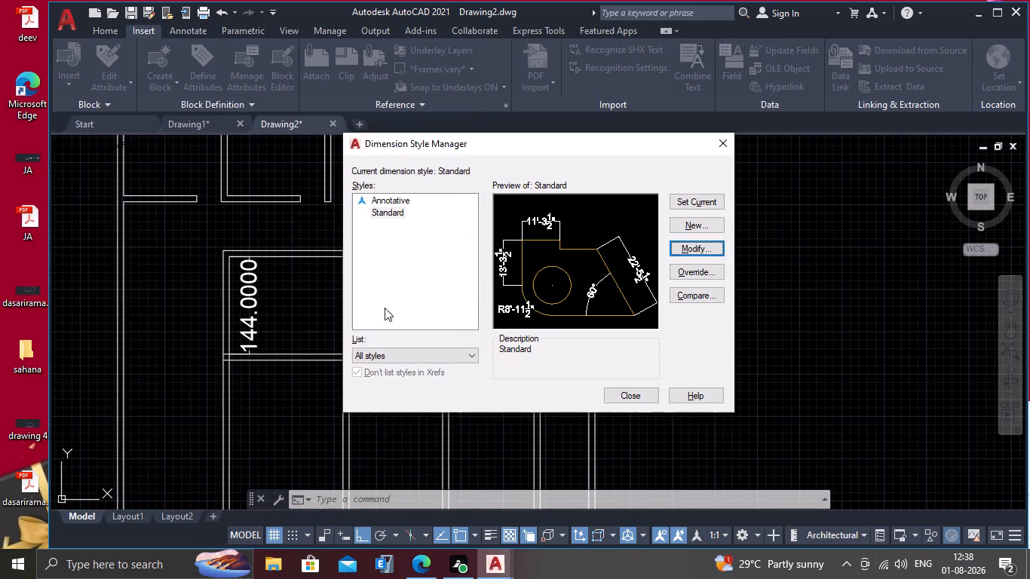
pyautogui.click(713, 205)
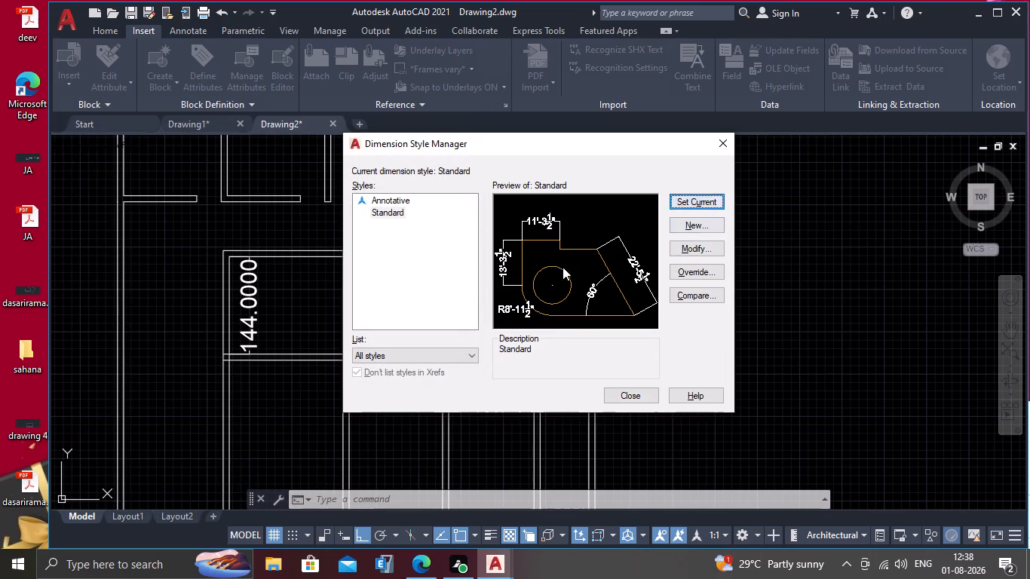
pyautogui.click(624, 390)
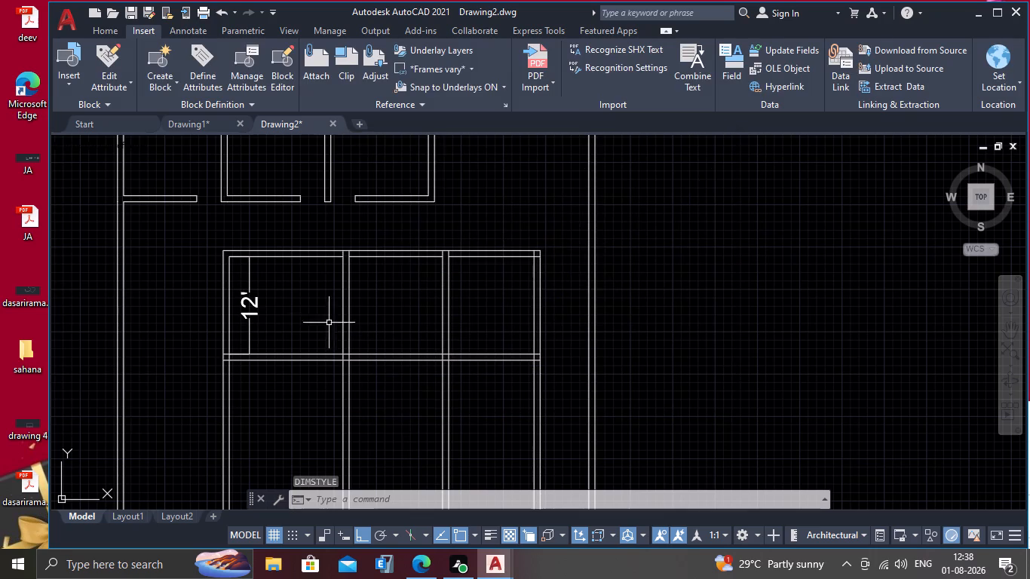
# Examine the height dimension in the inner block's upper-left room and the surrounding plan with the updated dimension style.
pyautogui.scroll(-1, 267, 335)
pyautogui.moveTo(266, 335); pyautogui.dragTo(268, 308, button='middle')
pyautogui.press('Escape')
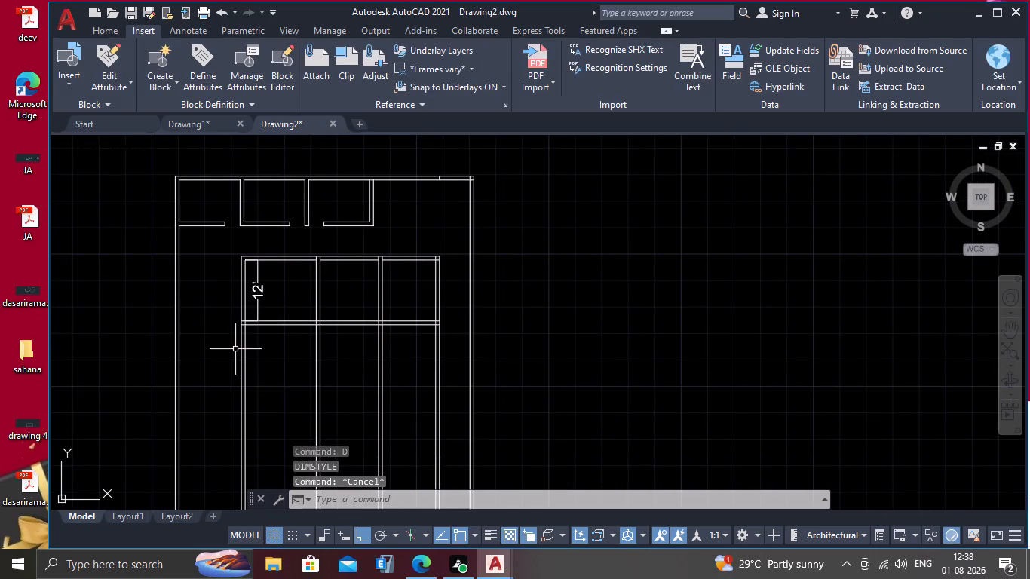
pyautogui.scroll(1, 235, 349)
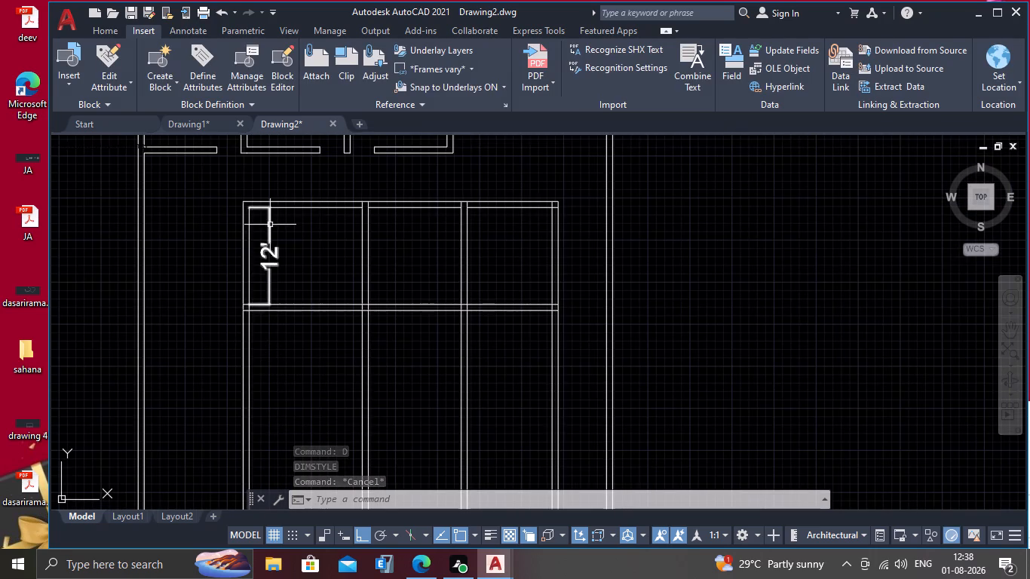
pyautogui.scroll(2, 270, 222)
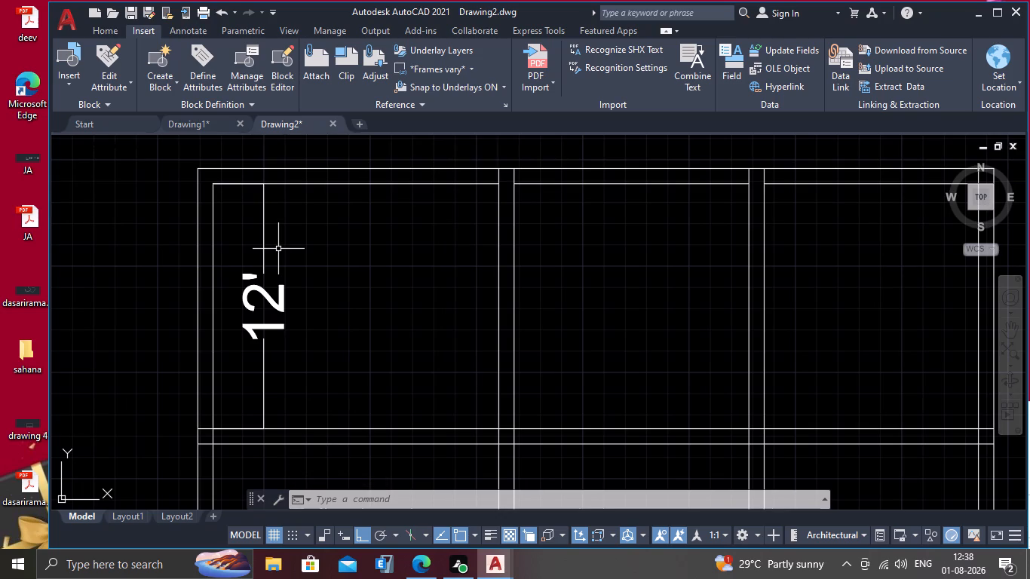
pyautogui.scroll(-3, 277, 219)
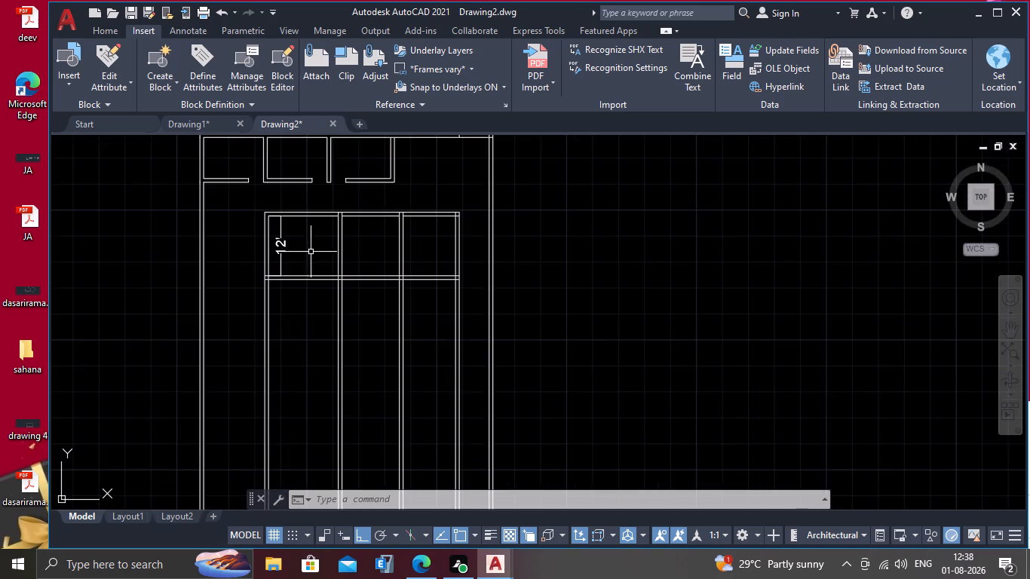
pyautogui.moveTo(311, 252); pyautogui.dragTo(315, 207, button='middle')
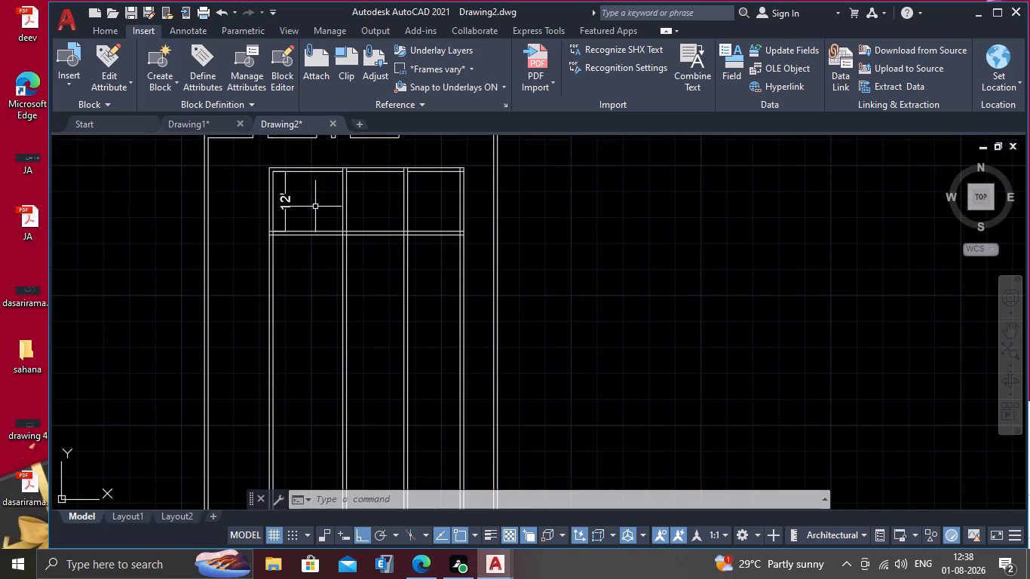
pyautogui.scroll(-1, 265, 246)
pyautogui.scroll(1, 213, 256)
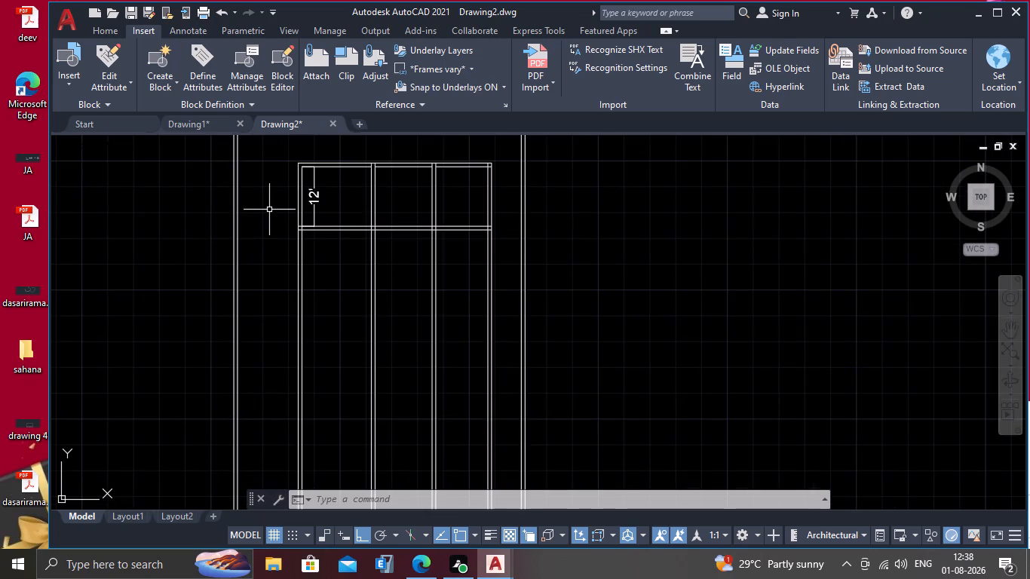
# Add an aligned dimension across the passage from the inner block's upper-left corner to the outer left wall's inner face.
pyautogui.moveTo(270, 210); pyautogui.dragTo(274, 241, button='middle')
pyautogui.write('dal')
pyautogui.press('Return')
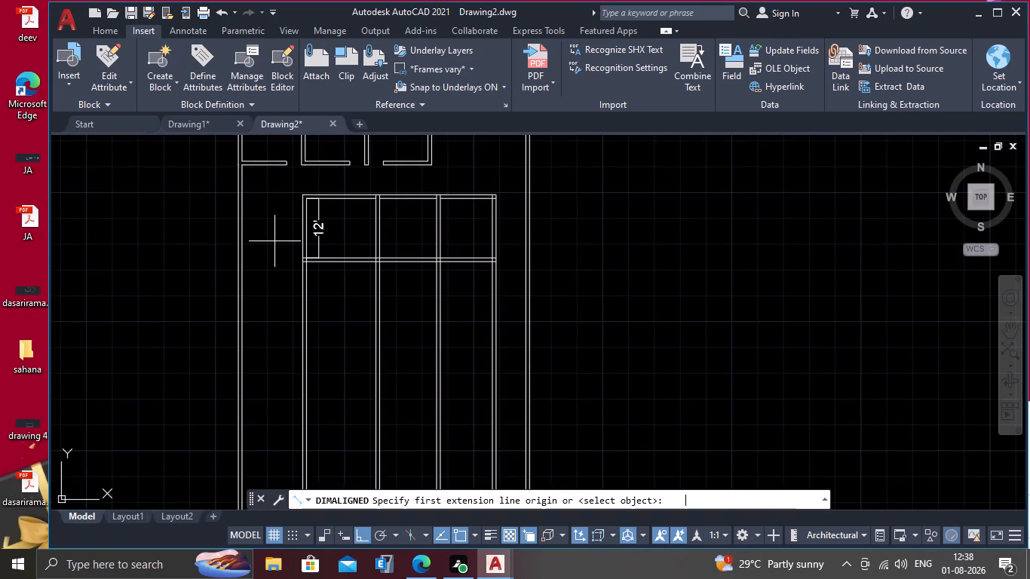
pyautogui.scroll(2, 278, 230)
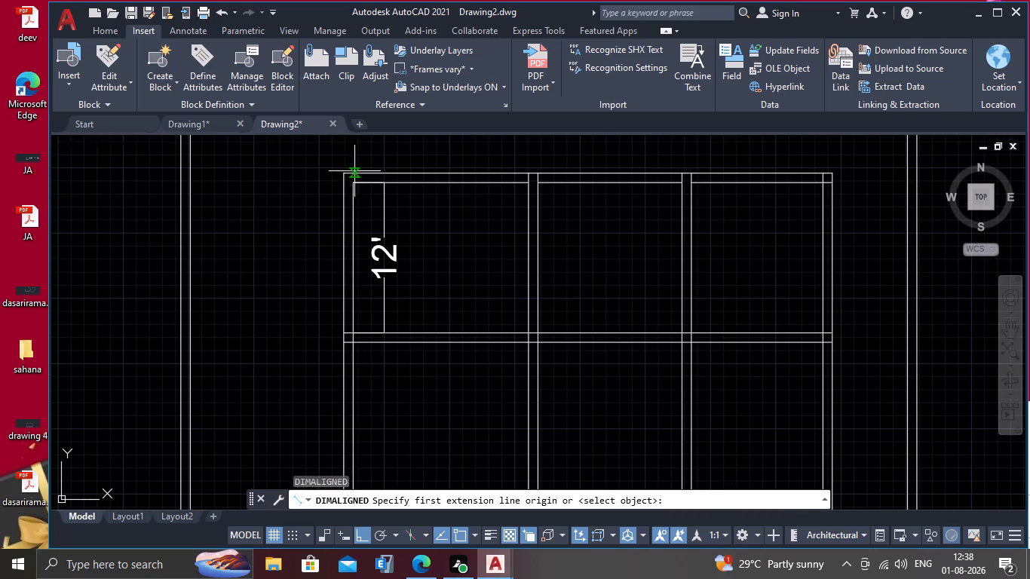
pyautogui.click(347, 171)
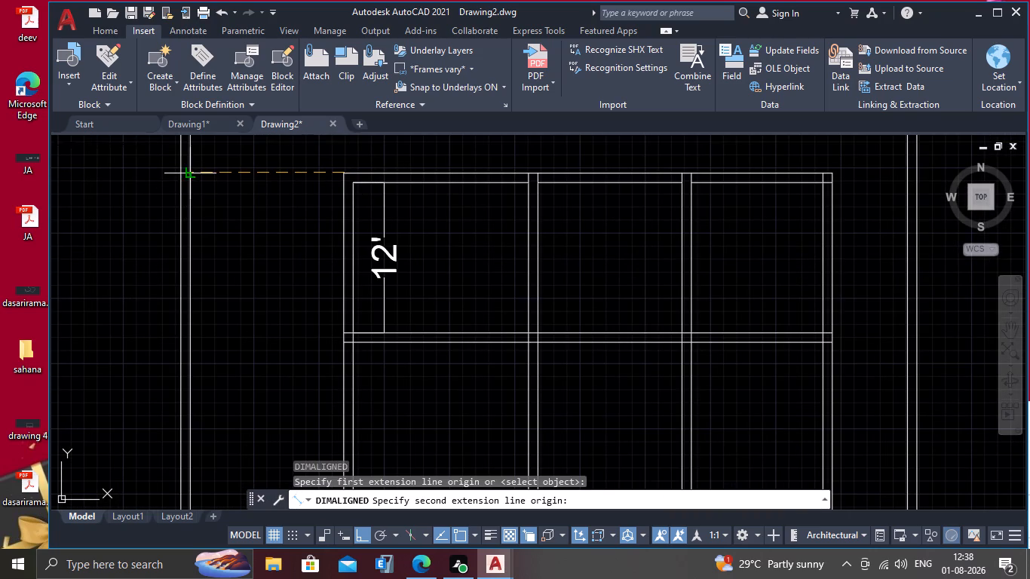
pyautogui.click(192, 175)
pyautogui.click(207, 201)
pyautogui.scroll(-2, 216, 214)
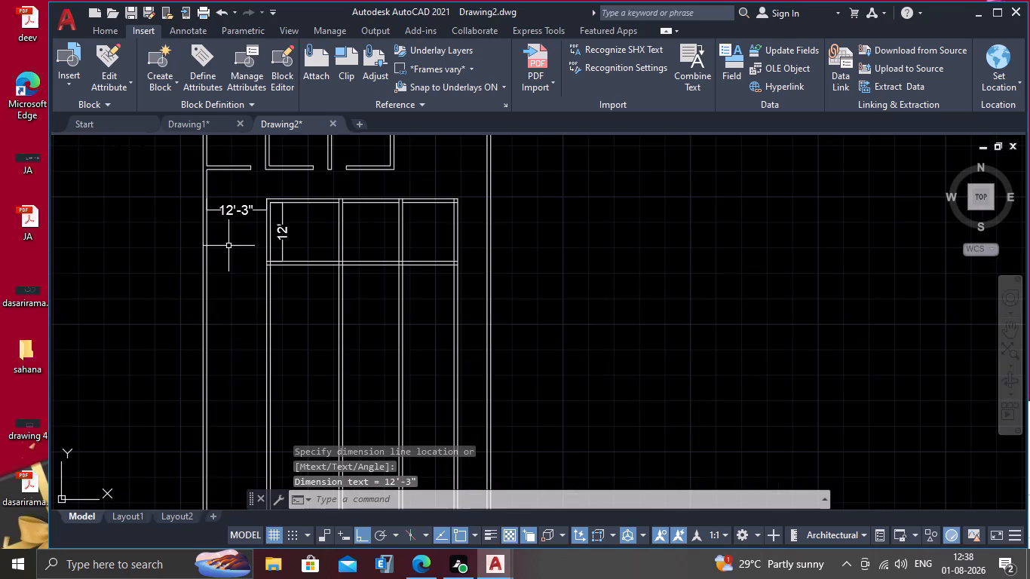
pyautogui.press('Escape')
# Add an aligned vertical dimension for the clear depth of the first room in the plan's top row.
pyautogui.scroll(-1, 238, 237)
pyautogui.middleClick(233, 239)
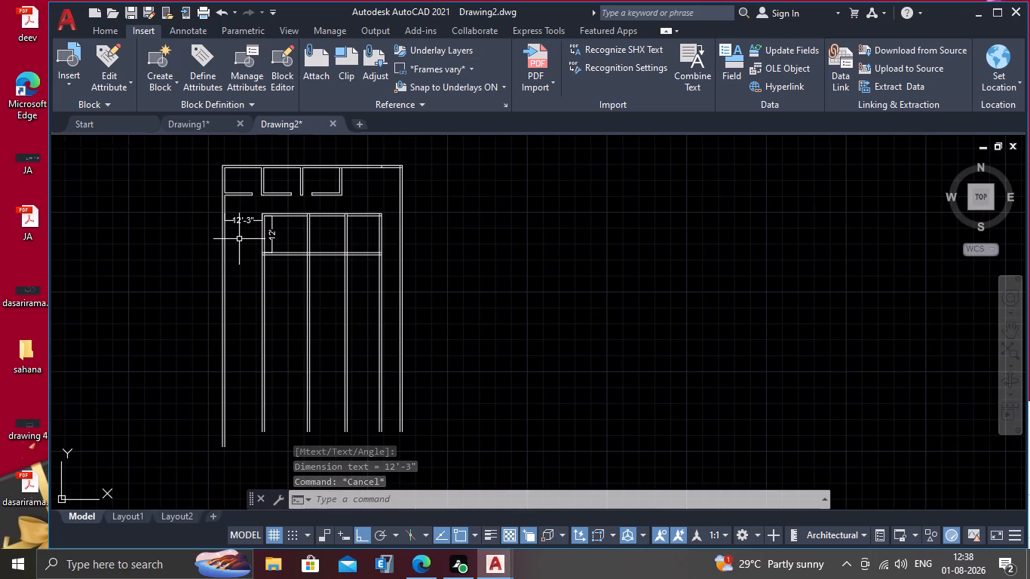
pyautogui.scroll(1, 239, 239)
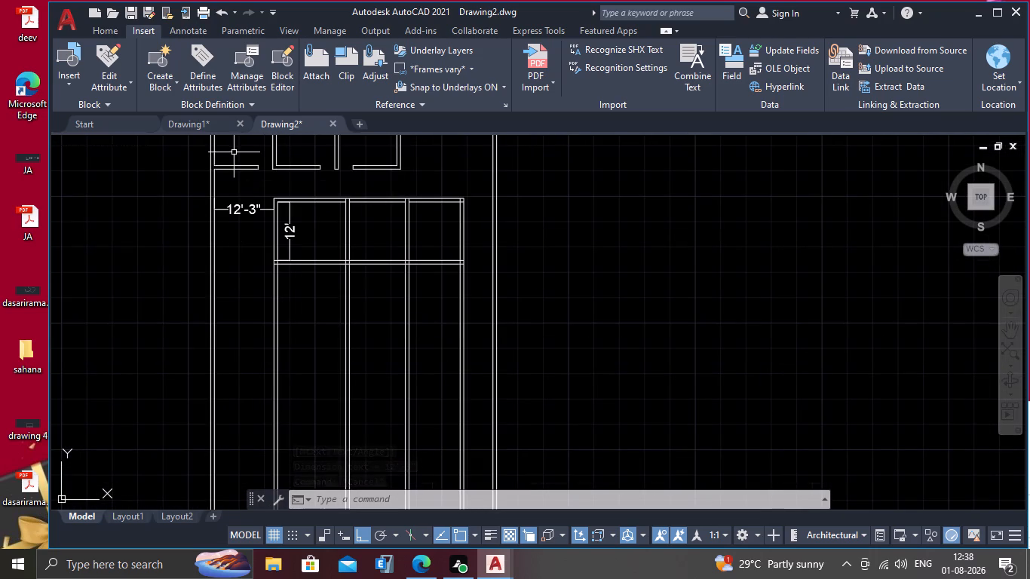
pyautogui.moveTo(237, 153); pyautogui.dragTo(259, 262, button='middle')
pyautogui.scroll(1, 259, 251)
pyautogui.write('dal')
pyautogui.press('Return')
pyautogui.scroll(2, 260, 241)
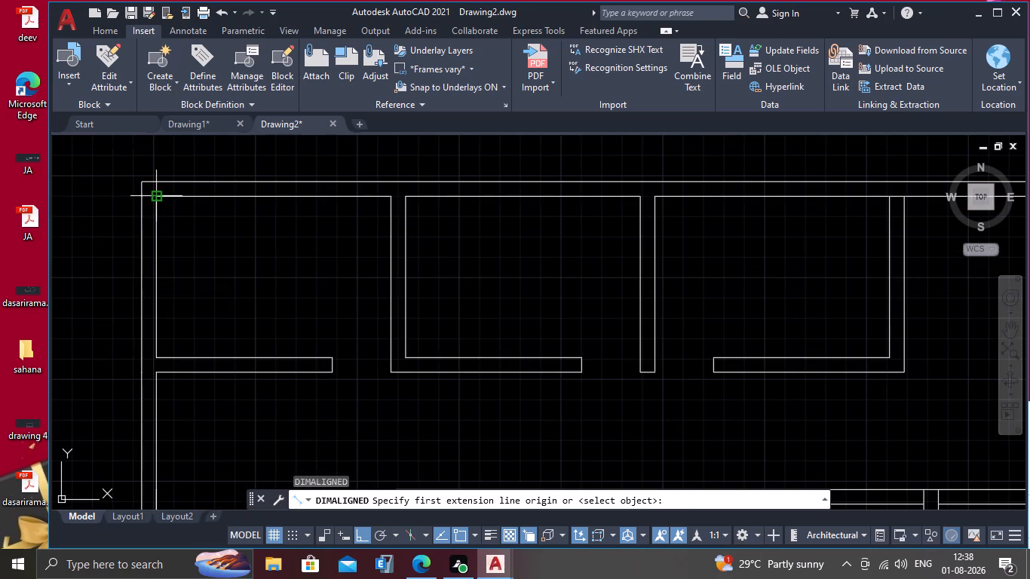
pyautogui.click(158, 197)
pyautogui.click(156, 356)
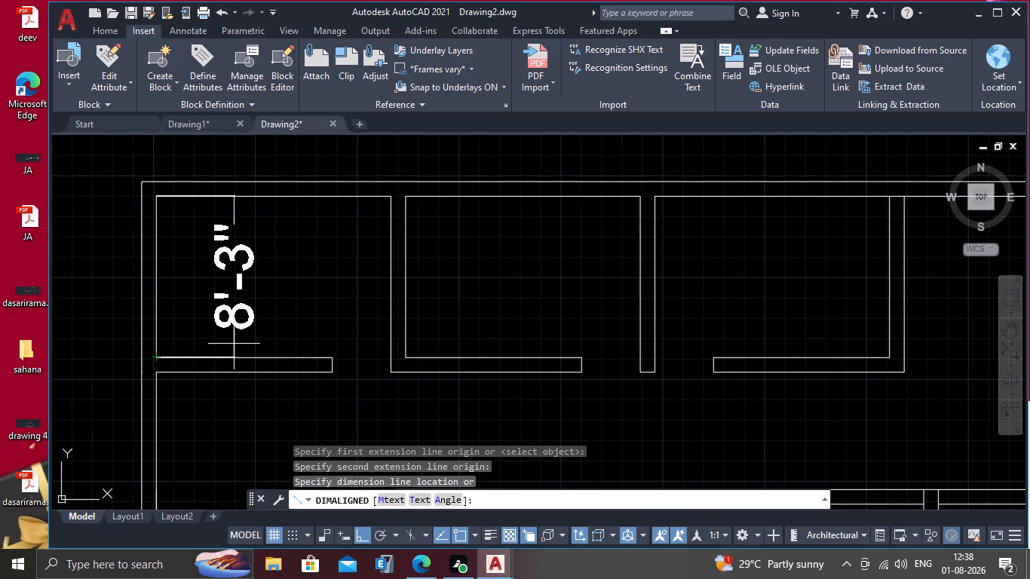
pyautogui.click(234, 344)
# Add an aligned vertical dimension for the clear depth of the middle room in the top row.
pyautogui.scroll(-1, 238, 325)
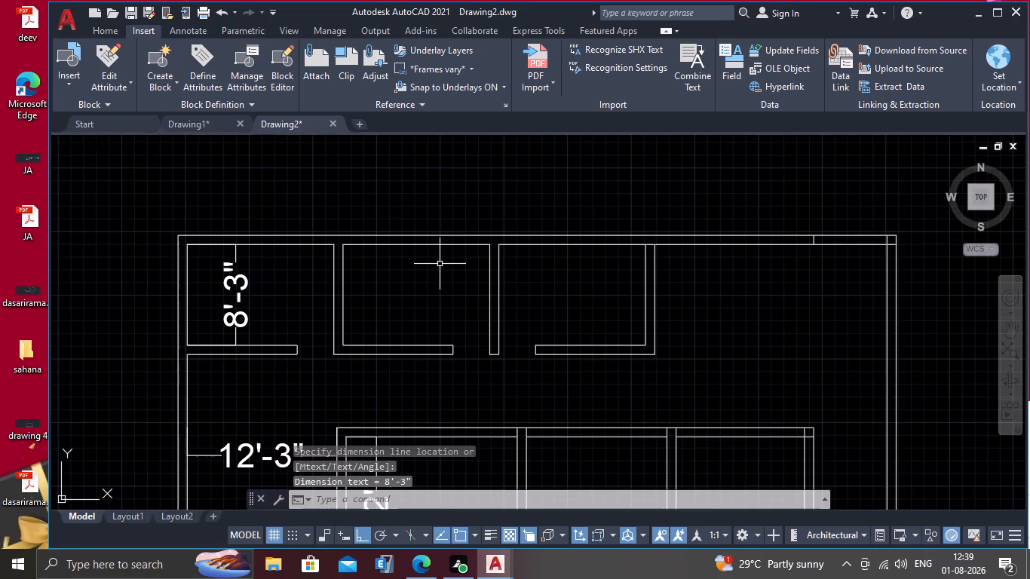
pyautogui.press('Return')
pyautogui.scroll(1, 420, 268)
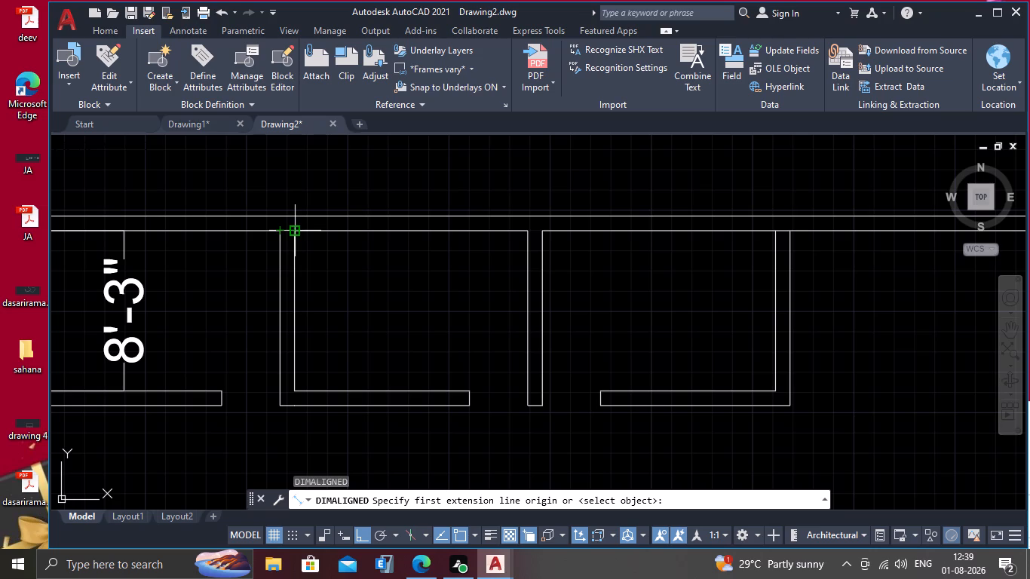
pyautogui.moveTo(299, 232); pyautogui.dragTo(299, 240)
pyautogui.click(295, 393)
pyautogui.click(363, 360)
# Add an aligned vertical dimension for the clear depth of the third top-row room, placed near its right wall.
pyautogui.scroll(-1, 363, 359)
pyautogui.press('Return')
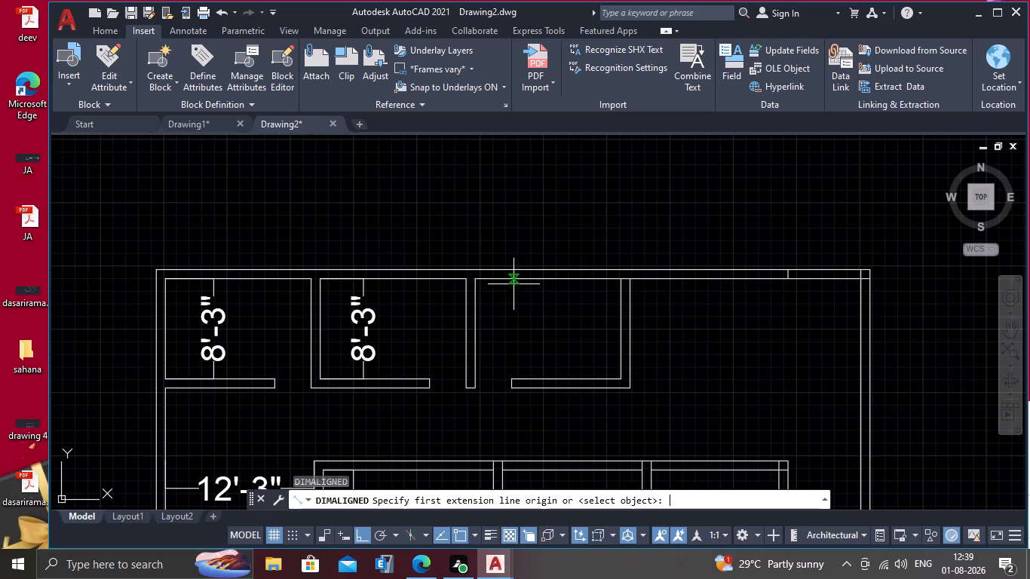
pyautogui.scroll(1, 470, 274)
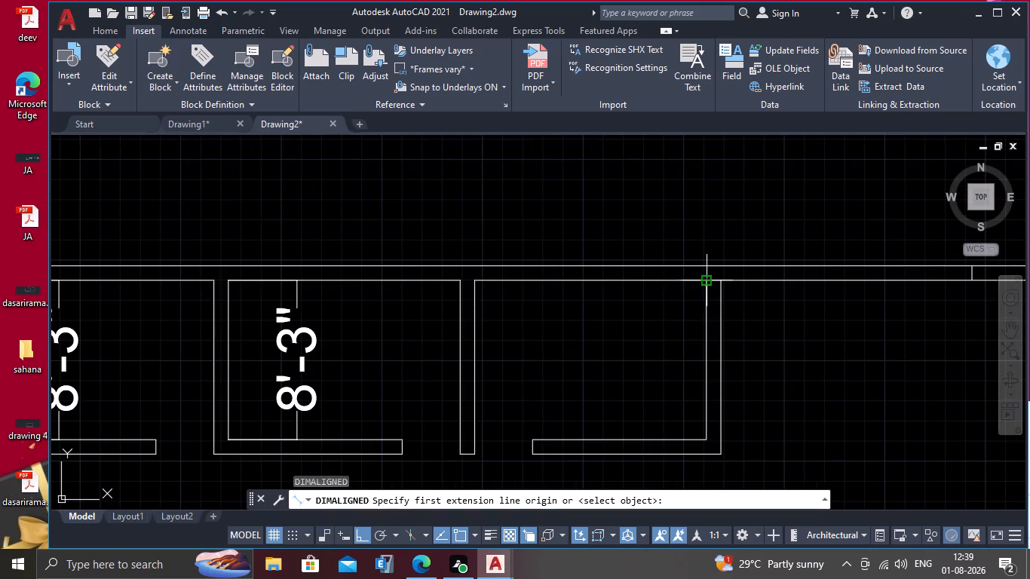
pyautogui.moveTo(704, 284); pyautogui.dragTo(704, 293)
pyautogui.click(705, 439)
pyautogui.click(634, 434)
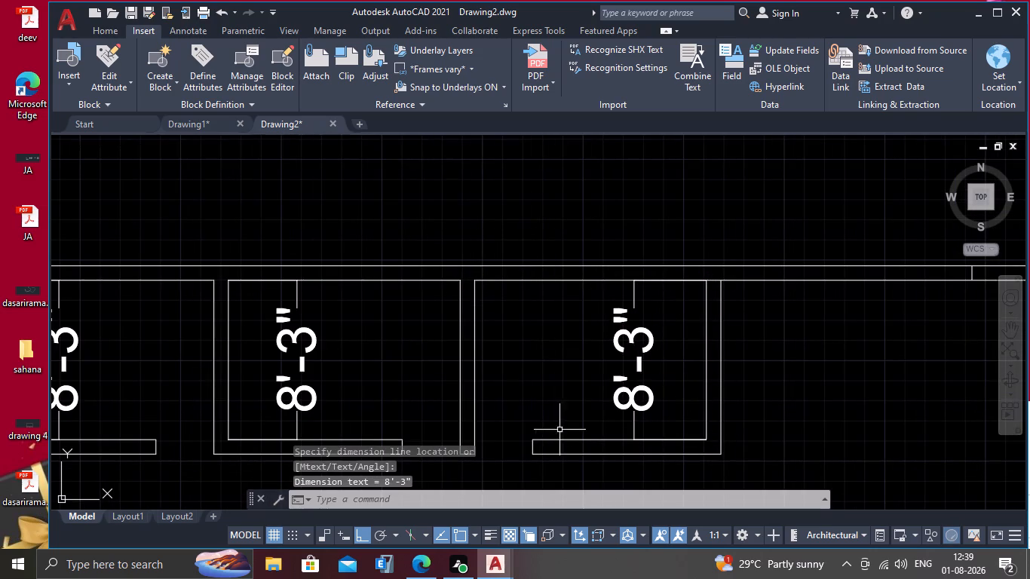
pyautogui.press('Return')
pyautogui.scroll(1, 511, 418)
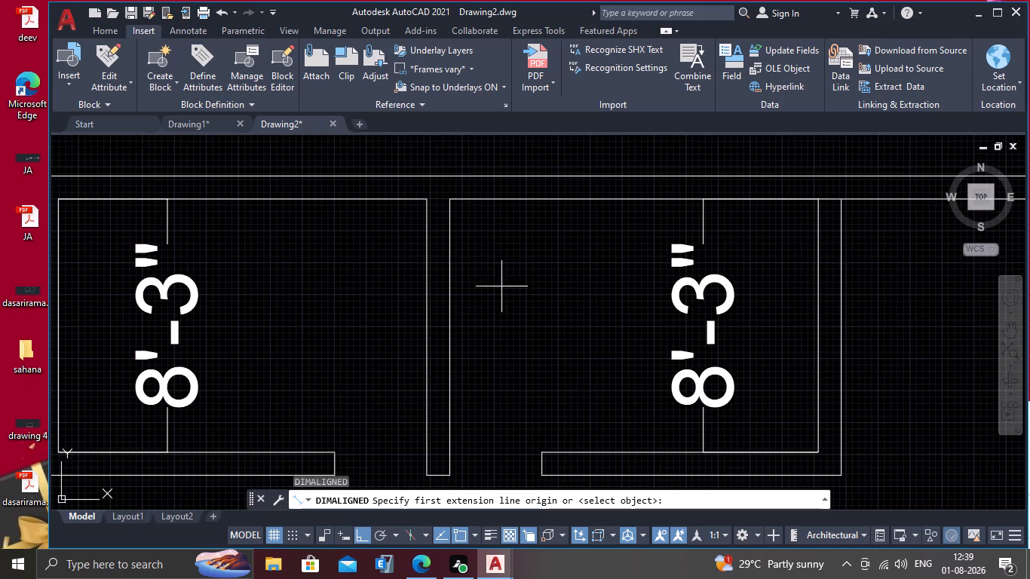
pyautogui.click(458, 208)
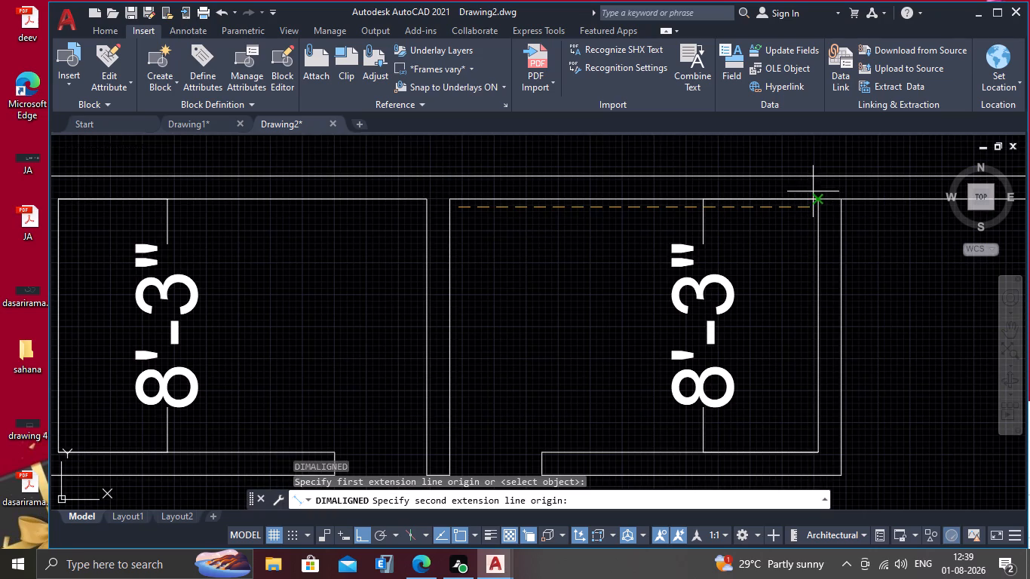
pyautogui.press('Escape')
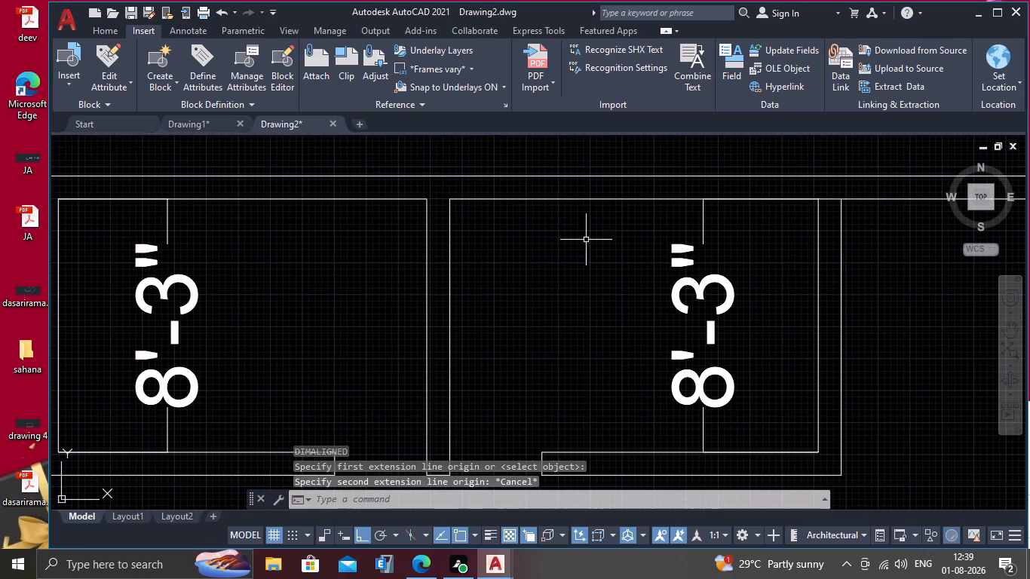
# Add an aligned horizontal dimension for the clear width of the third top-row room, with its line inside the room.
pyautogui.press('Return')
pyautogui.click(451, 195)
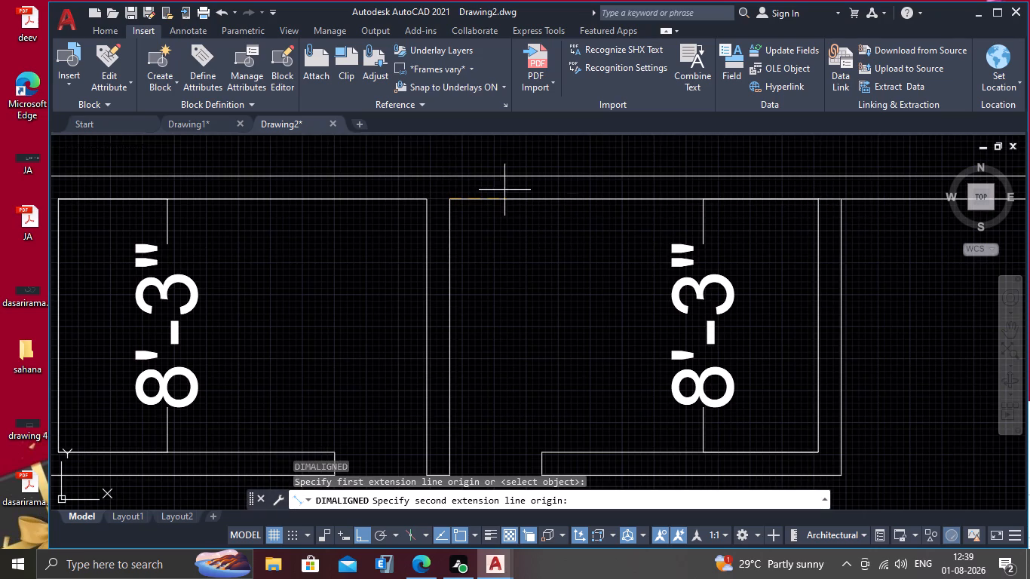
pyautogui.click(817, 201)
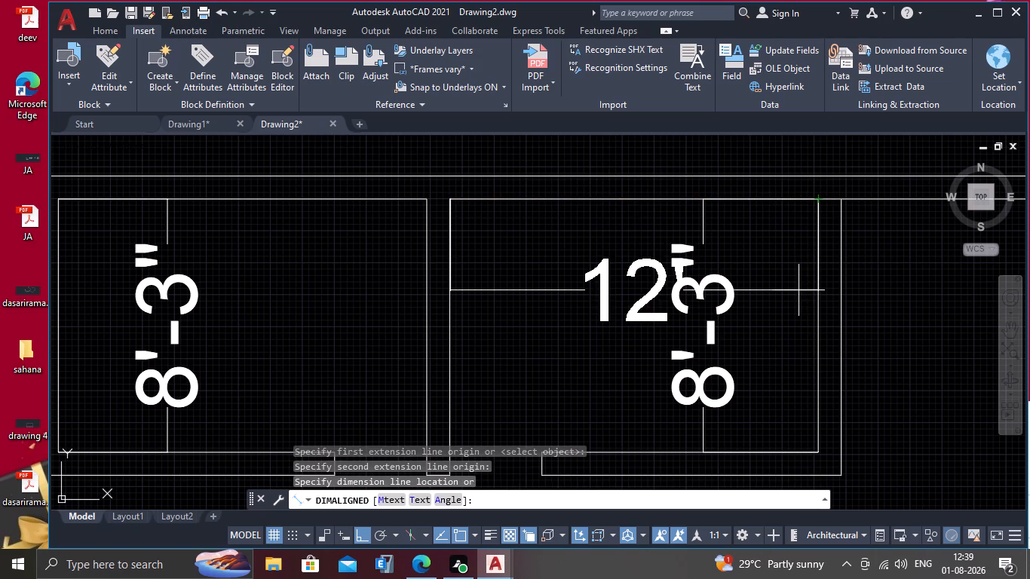
pyautogui.click(743, 357)
pyautogui.scroll(-2, 450, 371)
pyautogui.moveTo(346, 369); pyautogui.dragTo(437, 329, button='middle')
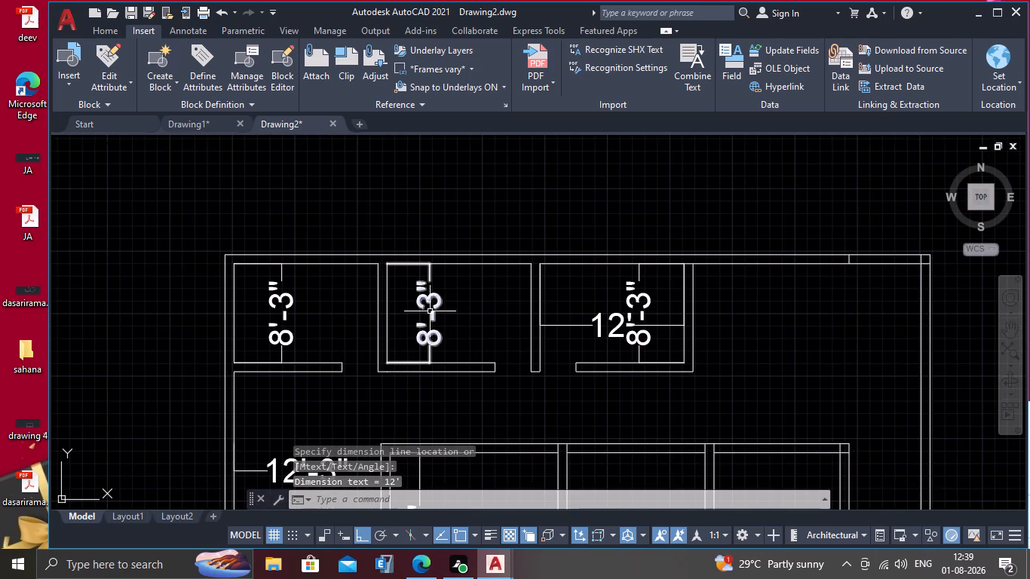
# Add an aligned horizontal dimension for the clear width of the middle top-row room, with its line inside the room.
pyautogui.press('Return')
pyautogui.scroll(1, 407, 272)
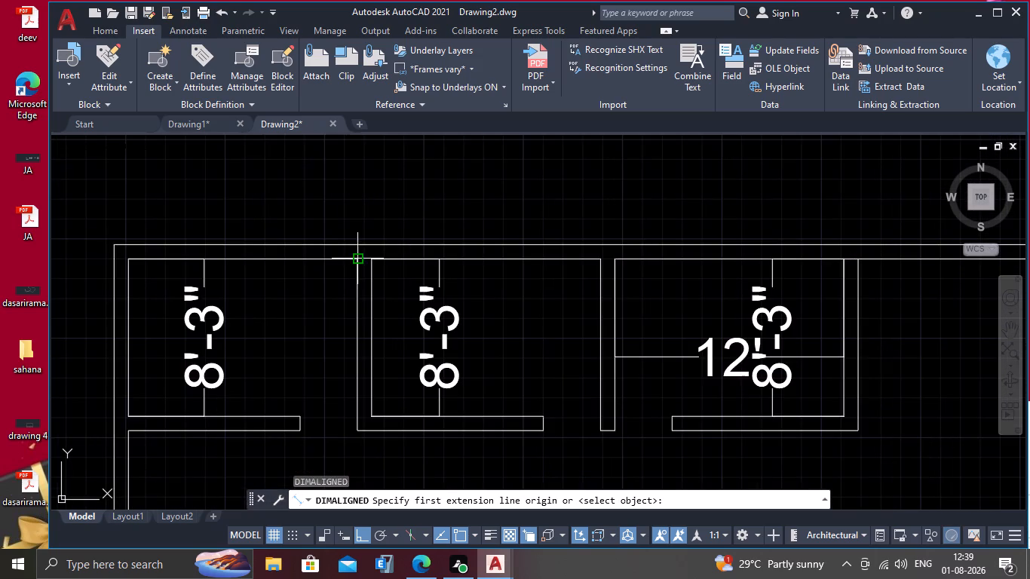
pyautogui.click(370, 262)
pyautogui.click(599, 266)
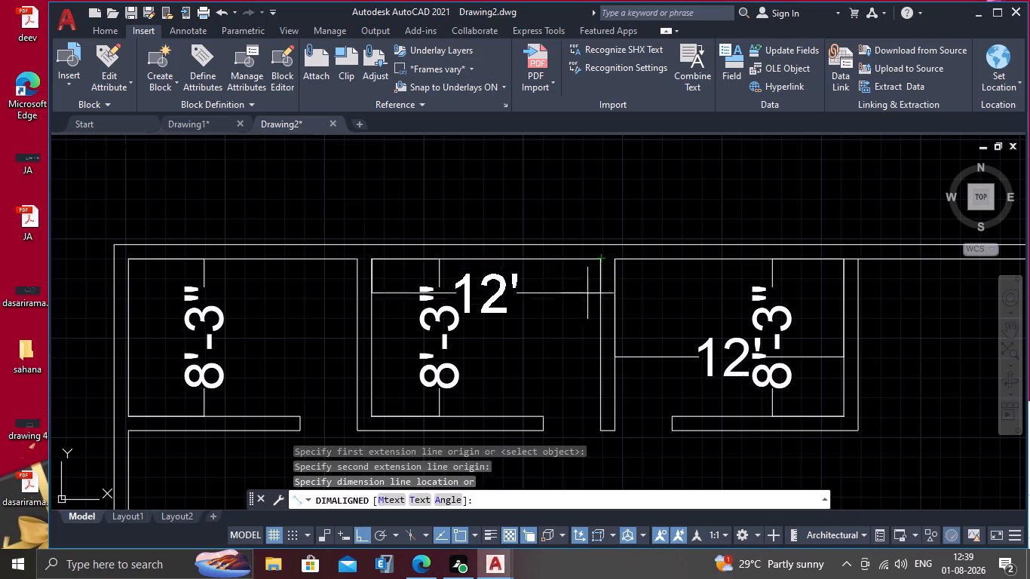
pyautogui.click(572, 334)
# Add an aligned horizontal dimension for the clear width of the first top-row room, with its line inside the room.
pyautogui.press('Return')
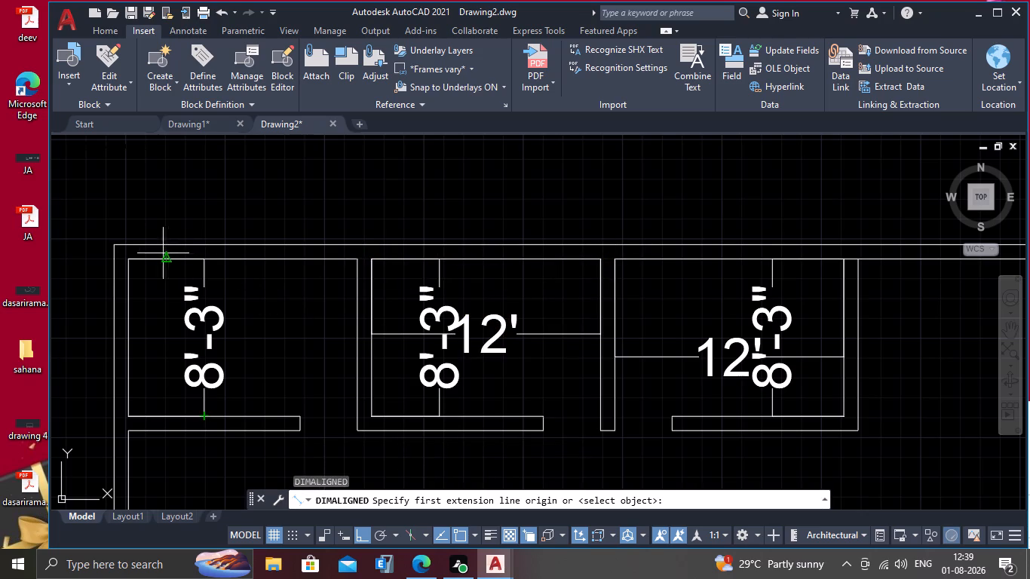
pyautogui.click(127, 259)
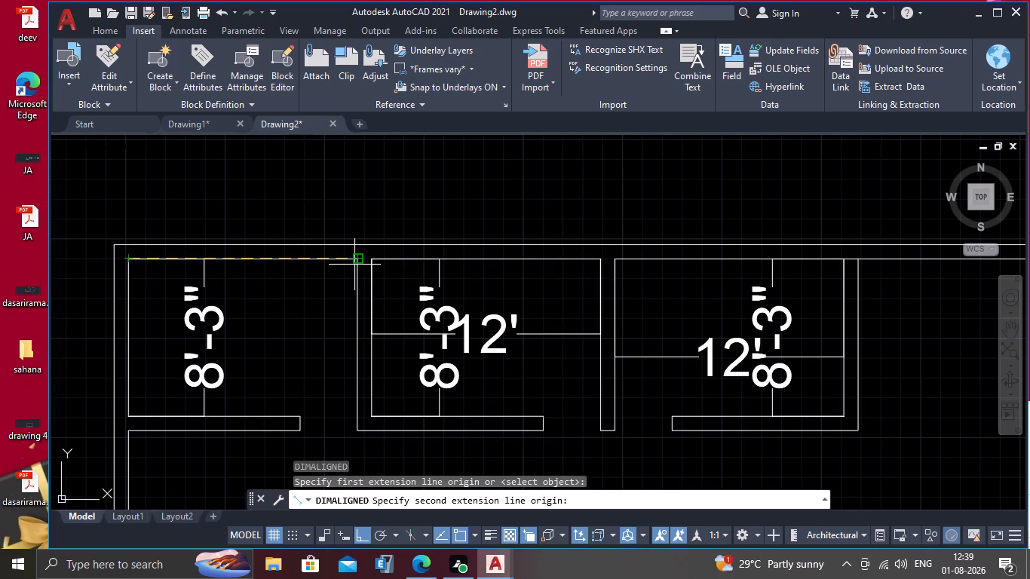
pyautogui.click(357, 263)
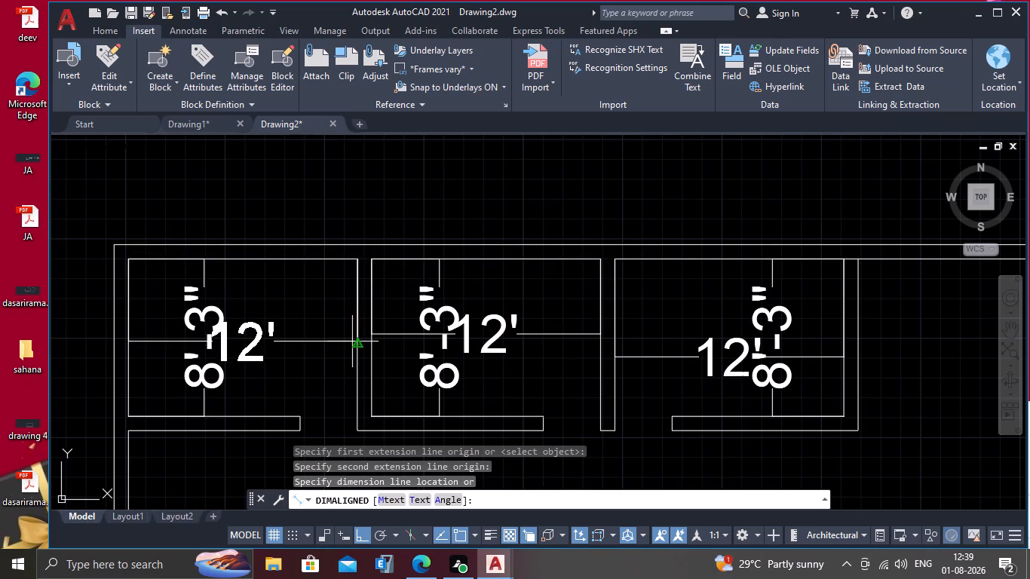
pyautogui.click(352, 342)
pyautogui.press('Escape')
# Add an aligned horizontal dimension for the passage between the inner block's right wall and the outer right wall, near the block's top corner.
pyautogui.scroll(-2, 308, 358)
pyautogui.moveTo(299, 381); pyautogui.dragTo(301, 317, button='middle')
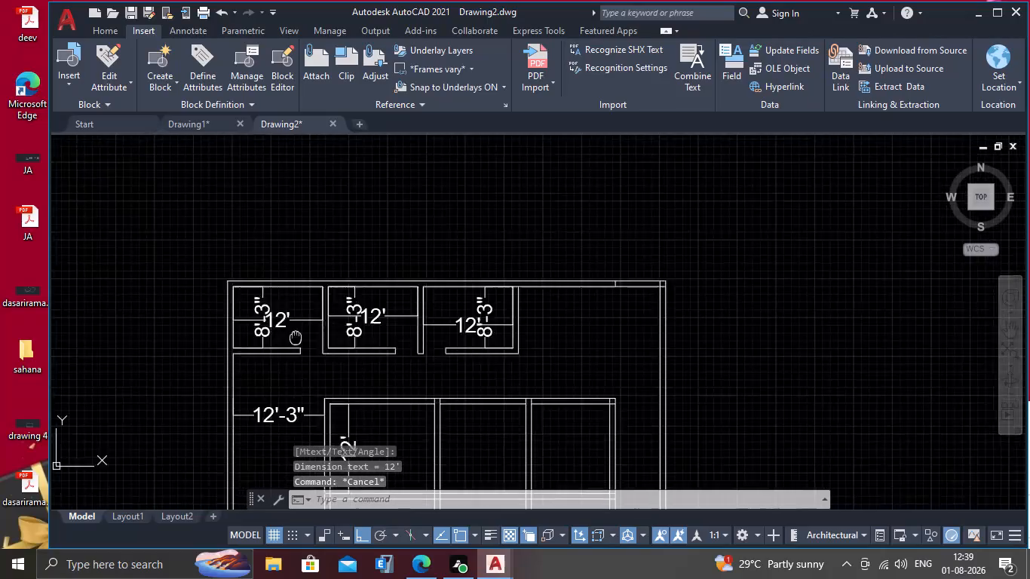
pyautogui.moveTo(301, 317); pyautogui.dragTo(325, 219, button='middle')
pyautogui.moveTo(356, 369); pyautogui.dragTo(353, 306, button='middle')
pyautogui.press('Escape')
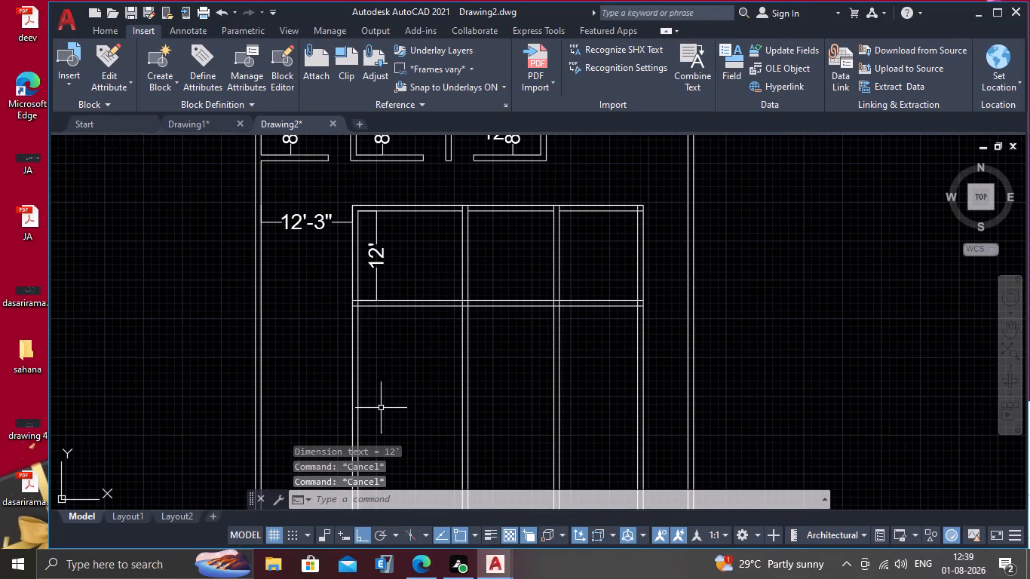
pyautogui.moveTo(382, 403); pyautogui.dragTo(372, 398, button='middle')
pyautogui.press('Return')
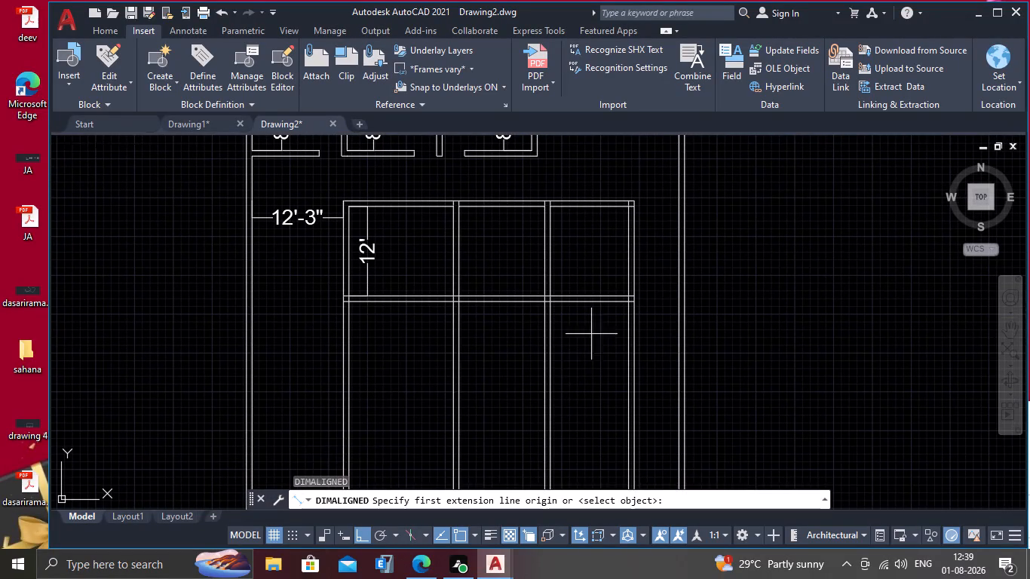
pyautogui.scroll(2, 679, 231)
pyautogui.click(558, 153)
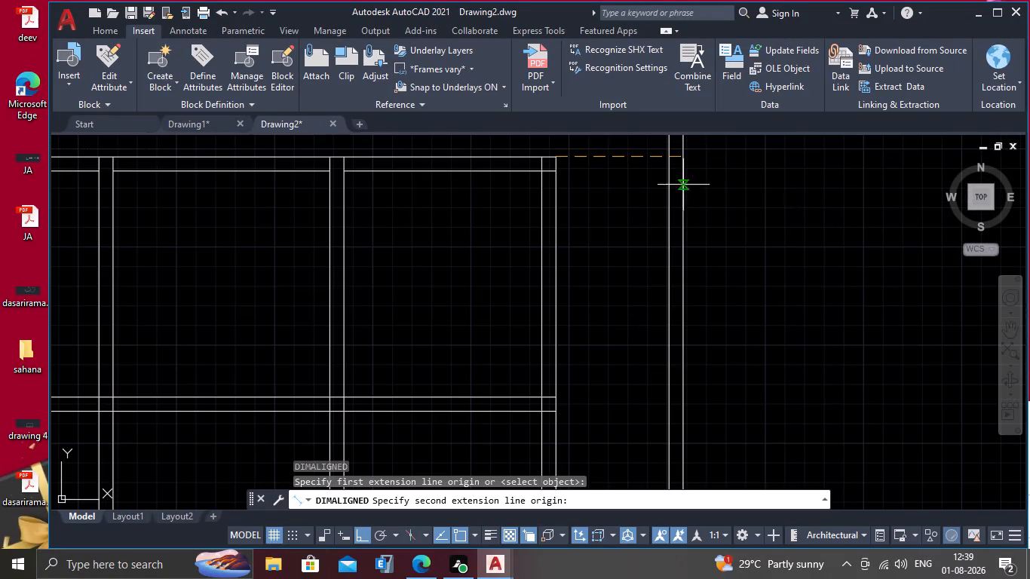
pyautogui.click(673, 156)
pyautogui.click(664, 209)
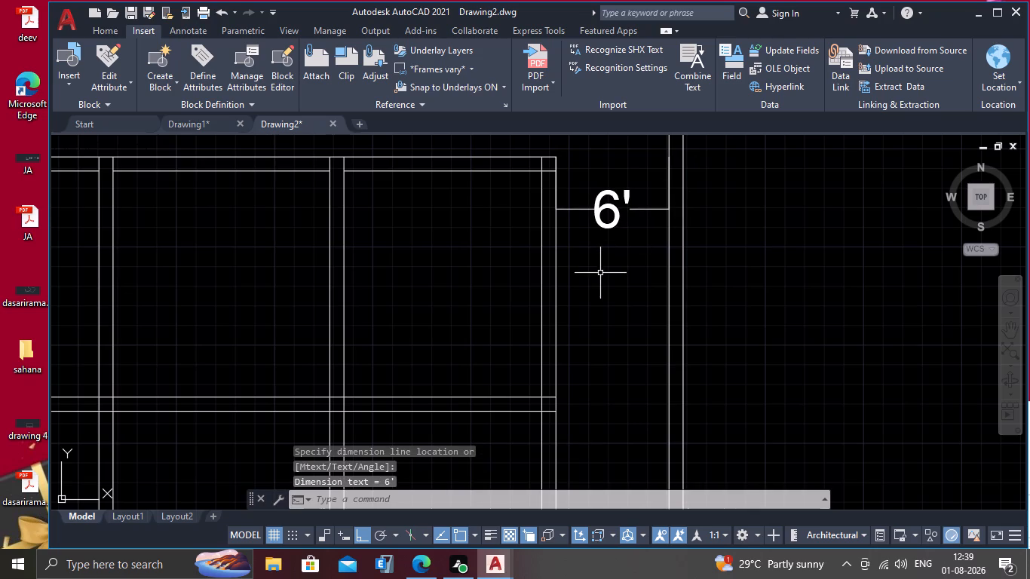
pyautogui.press('Escape')
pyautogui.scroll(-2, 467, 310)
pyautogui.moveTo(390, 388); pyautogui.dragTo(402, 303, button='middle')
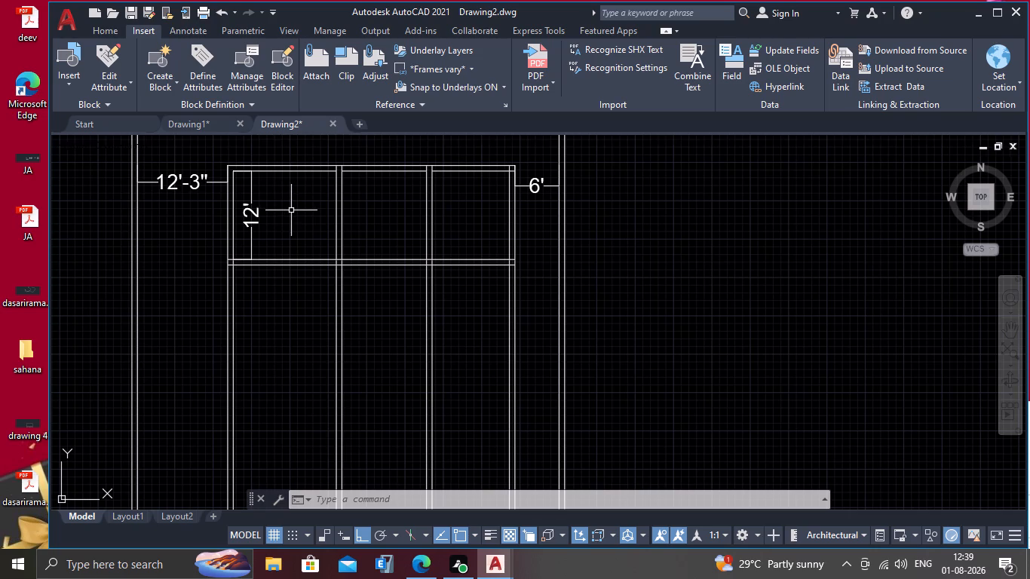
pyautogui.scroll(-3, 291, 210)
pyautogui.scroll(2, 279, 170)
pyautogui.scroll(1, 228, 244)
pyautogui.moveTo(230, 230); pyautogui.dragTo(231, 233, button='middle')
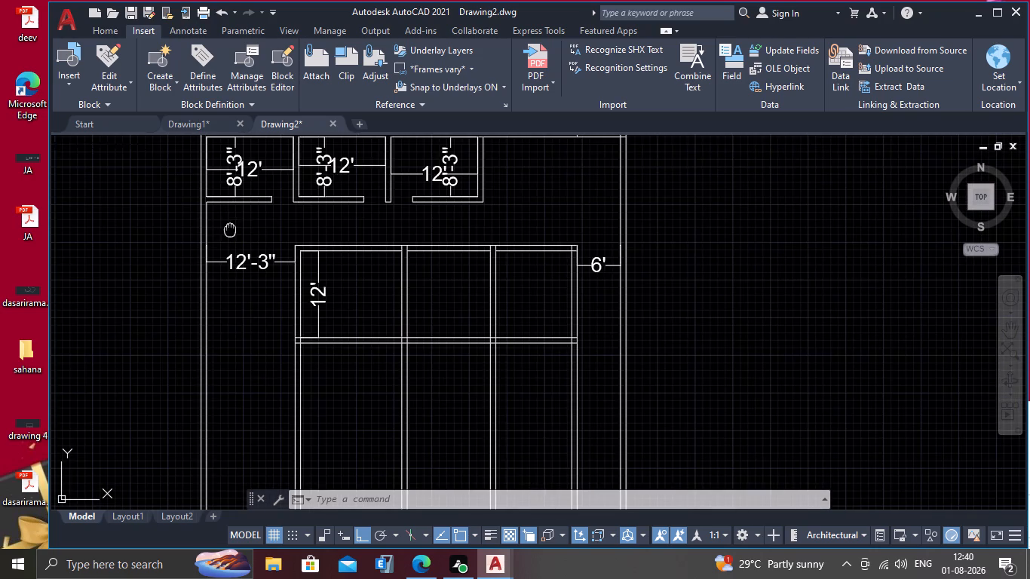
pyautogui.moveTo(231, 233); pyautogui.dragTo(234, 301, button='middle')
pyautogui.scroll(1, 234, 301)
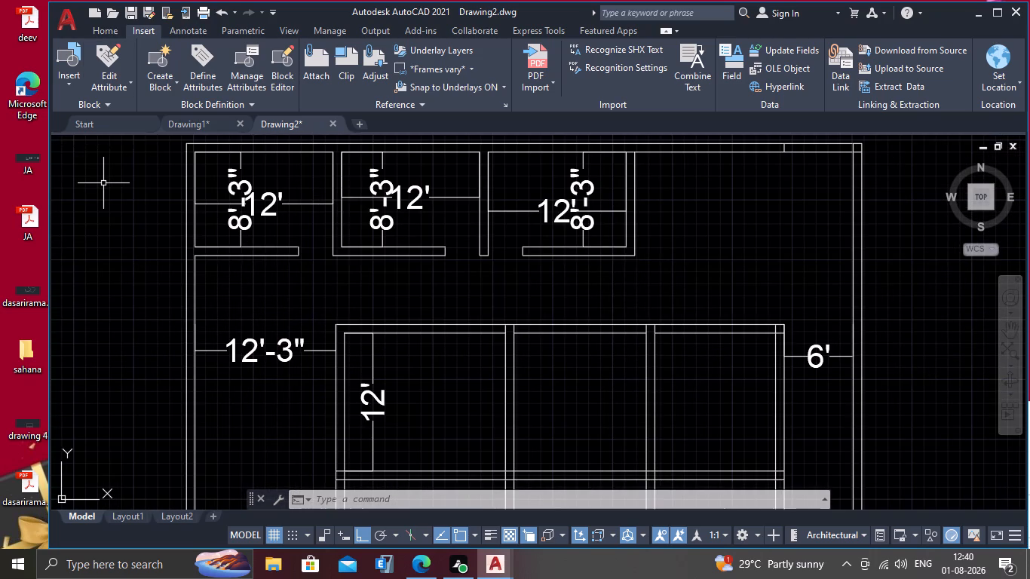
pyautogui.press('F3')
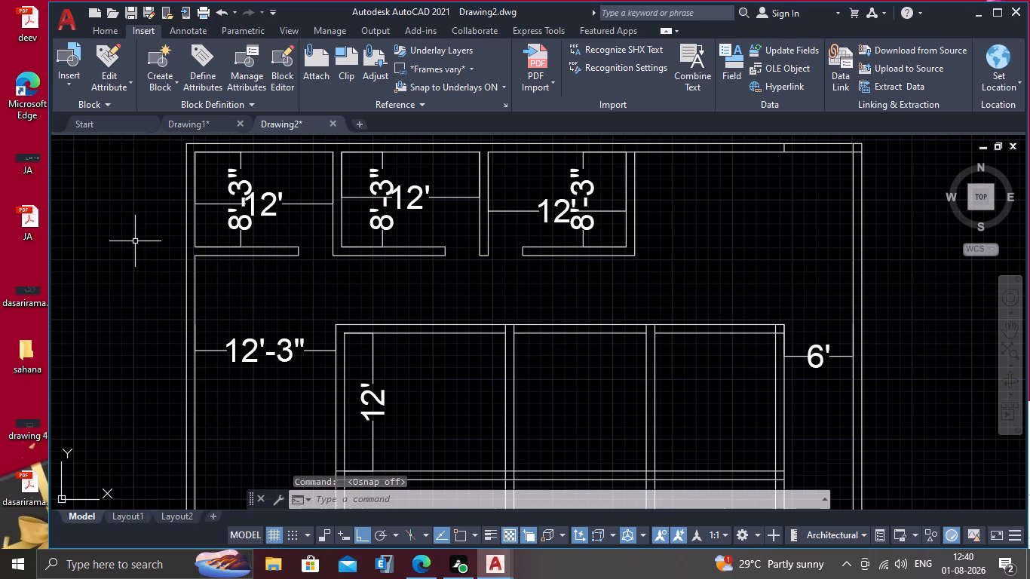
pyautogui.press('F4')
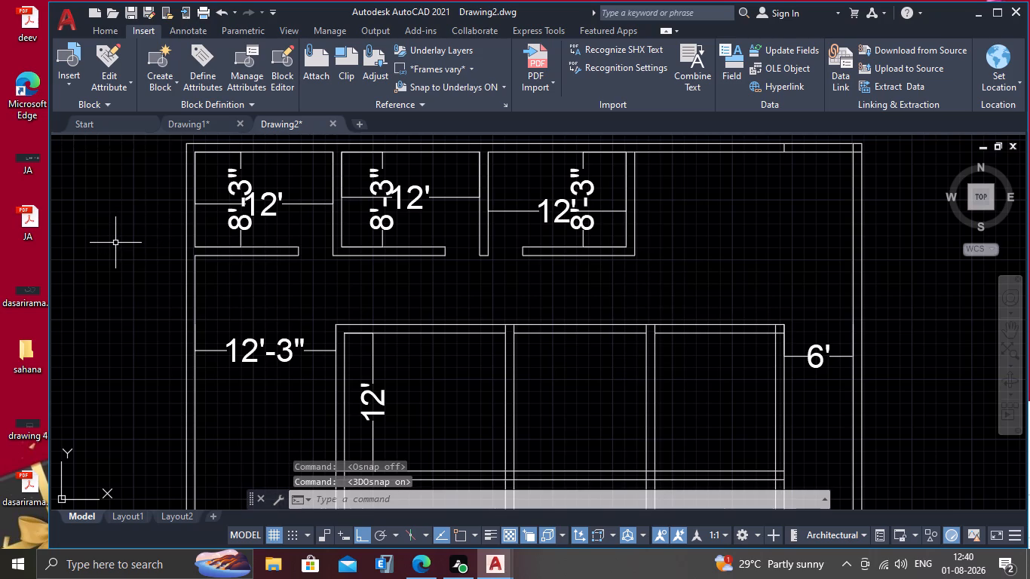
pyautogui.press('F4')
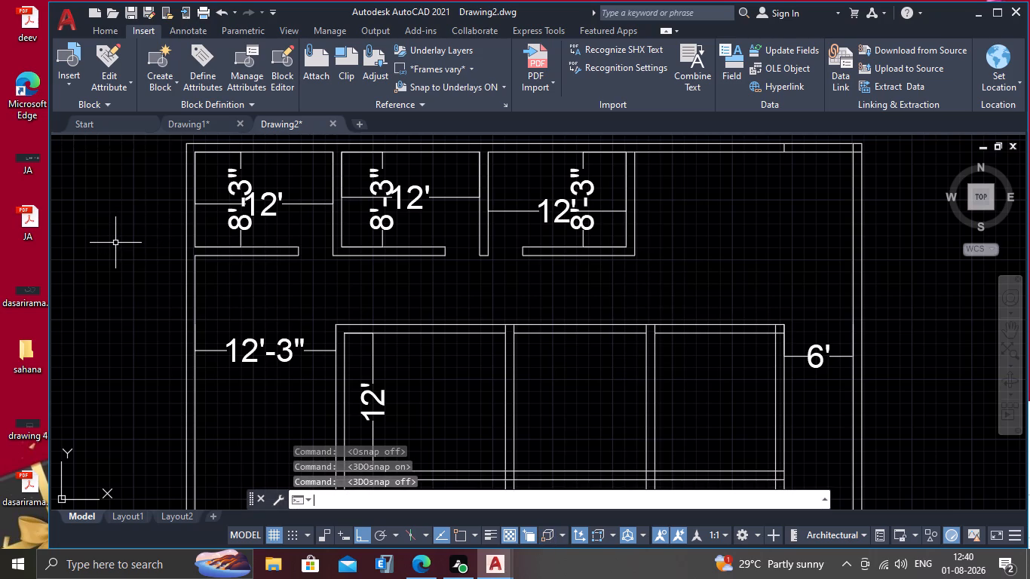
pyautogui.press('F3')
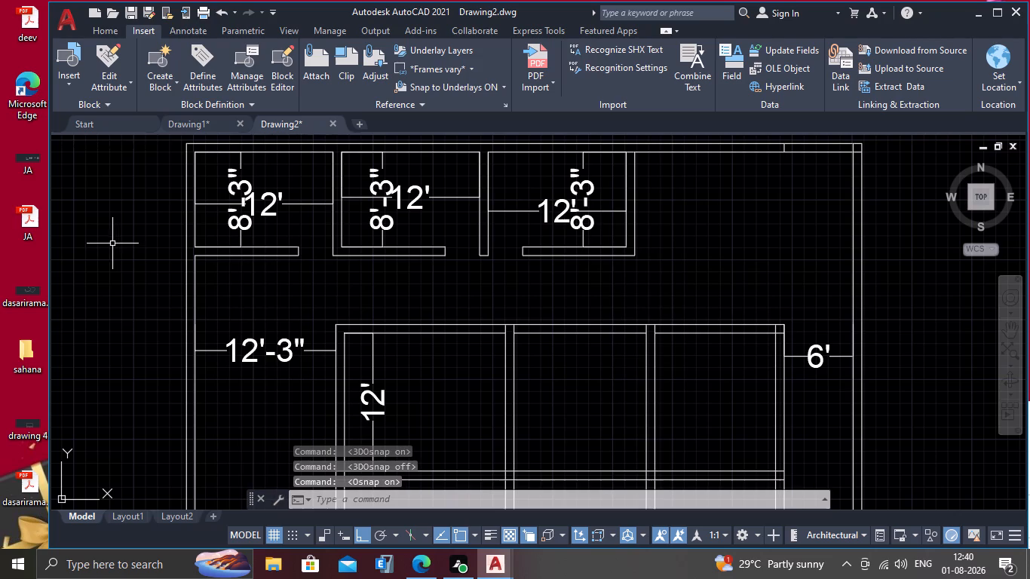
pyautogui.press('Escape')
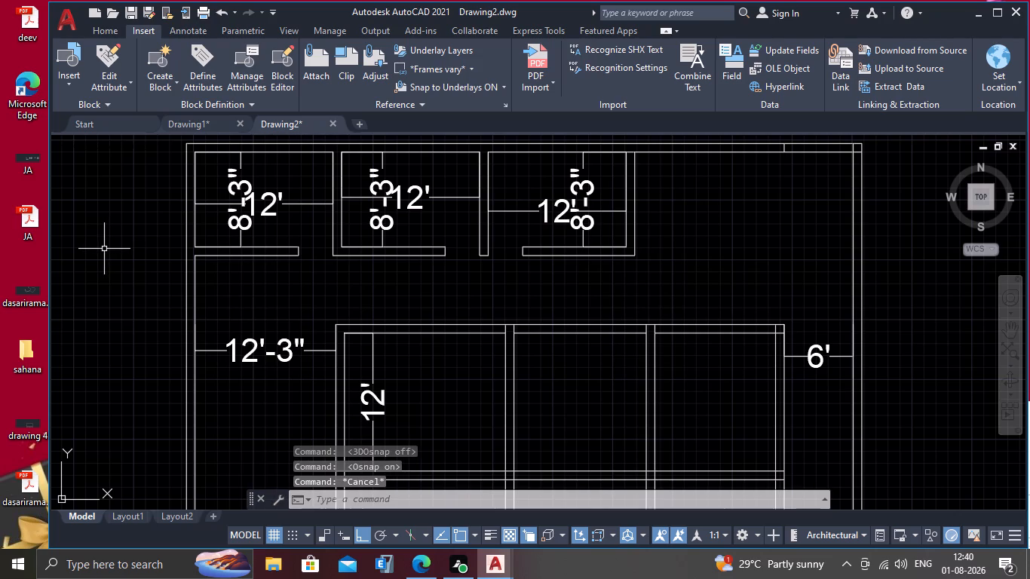
# Set the subobject selection mode (SUBOBJSELECTIONMODE) to 1.
pyautogui.scroll(-1, 104, 249)
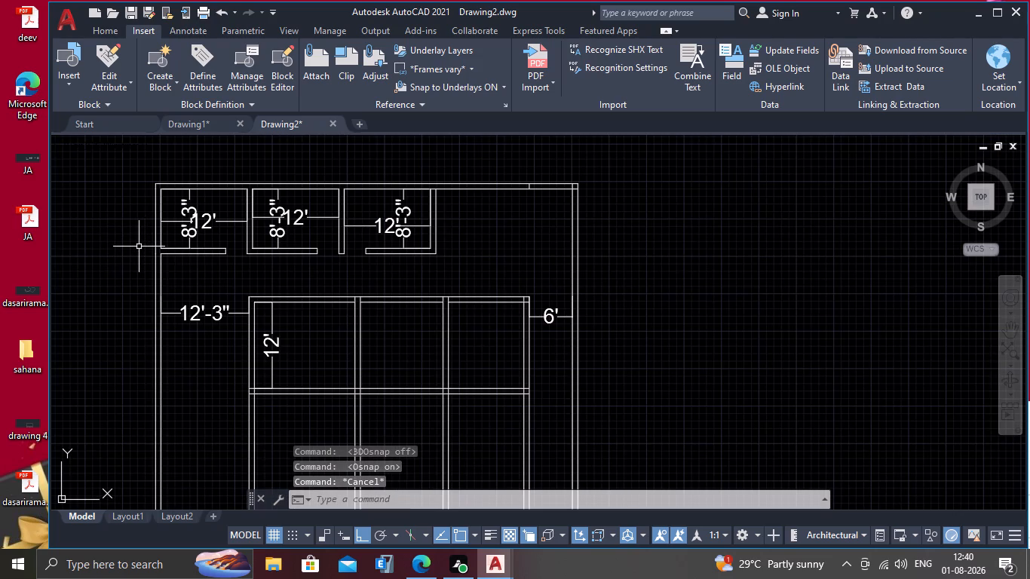
pyautogui.hotkey('shift', 'F2')
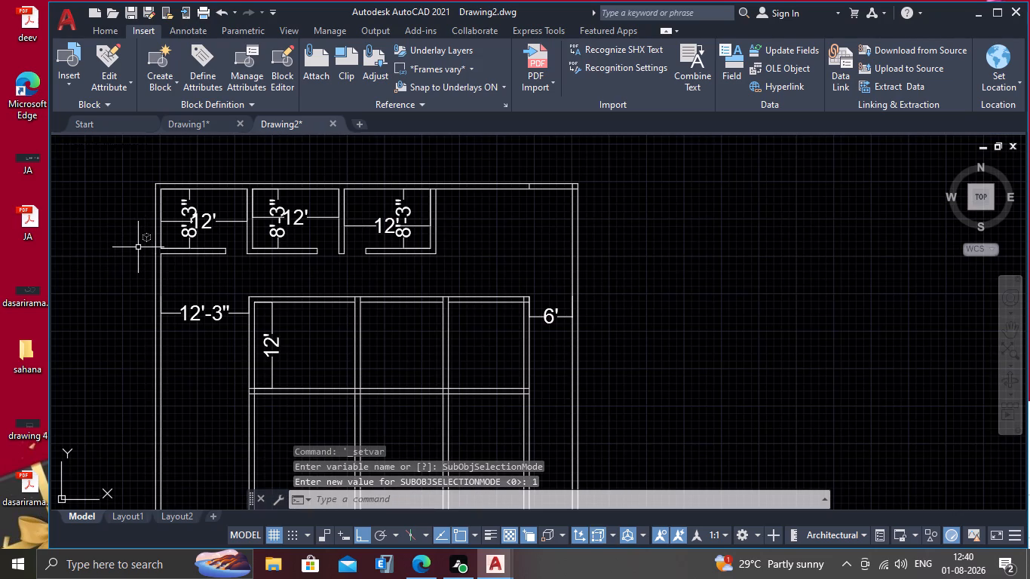
pyautogui.press('Escape')
# Examine the inner block's top row of rooms and the wall junctions around its middle room.
pyautogui.scroll(-1, 143, 241)
pyautogui.moveTo(223, 273); pyautogui.dragTo(294, 282, button='middle')
pyautogui.scroll(1, 278, 275)
pyautogui.moveTo(339, 338); pyautogui.dragTo(343, 278, button='middle')
pyautogui.scroll(2, 342, 361)
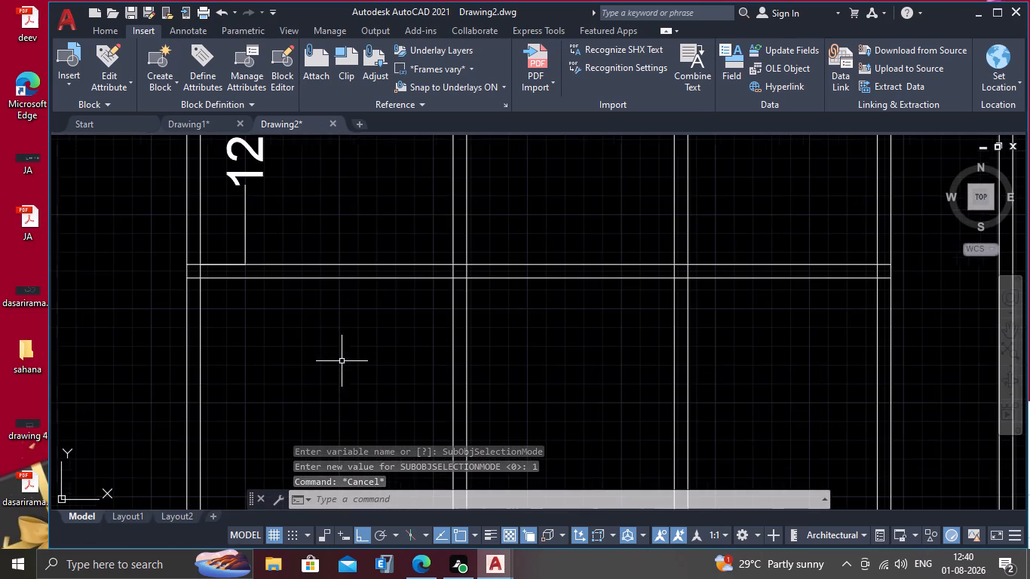
pyautogui.scroll(-2, 340, 364)
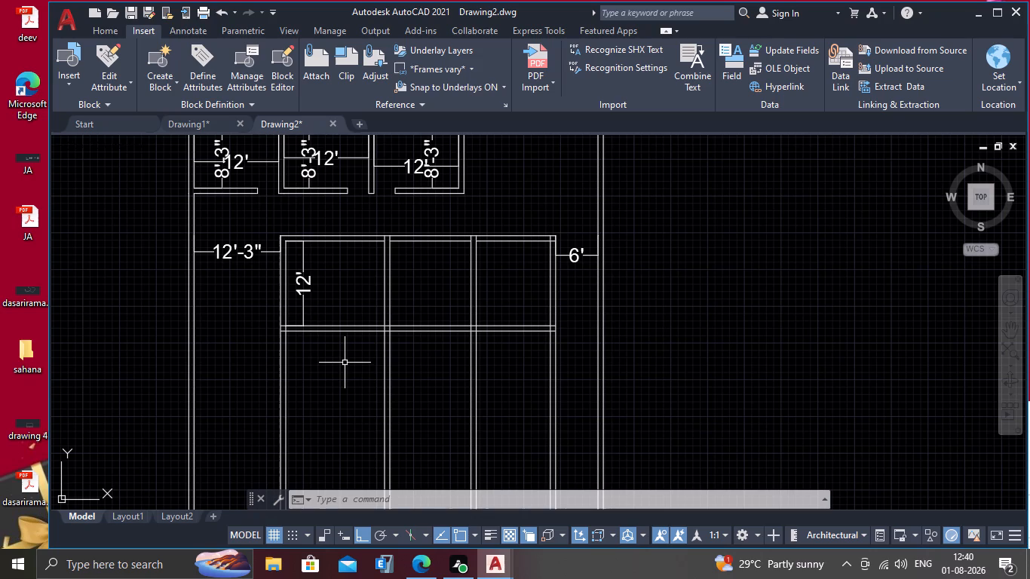
pyautogui.moveTo(339, 317); pyautogui.dragTo(333, 293, button='middle')
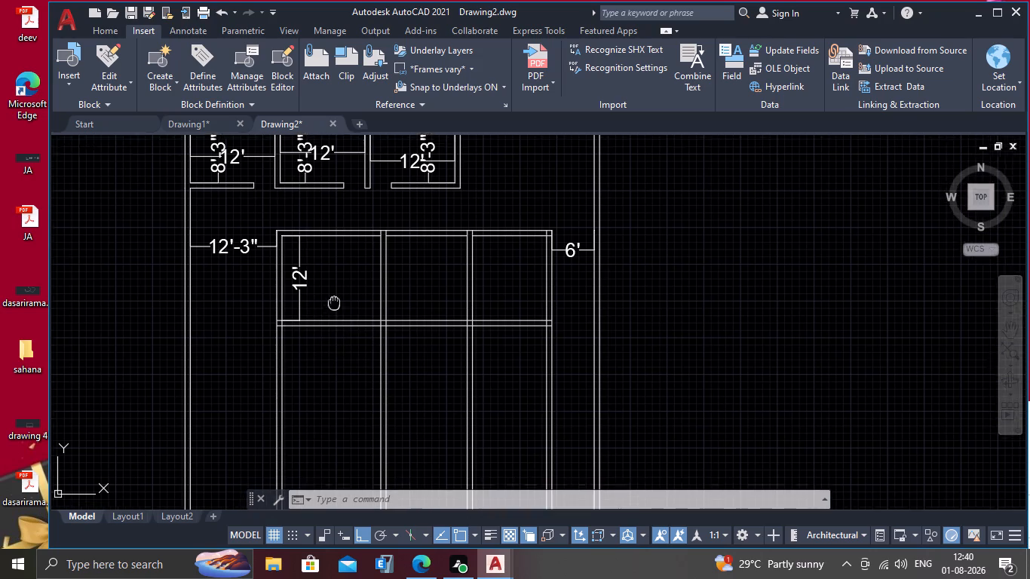
pyautogui.moveTo(333, 293); pyautogui.dragTo(334, 283, button='middle')
pyautogui.scroll(1, 364, 220)
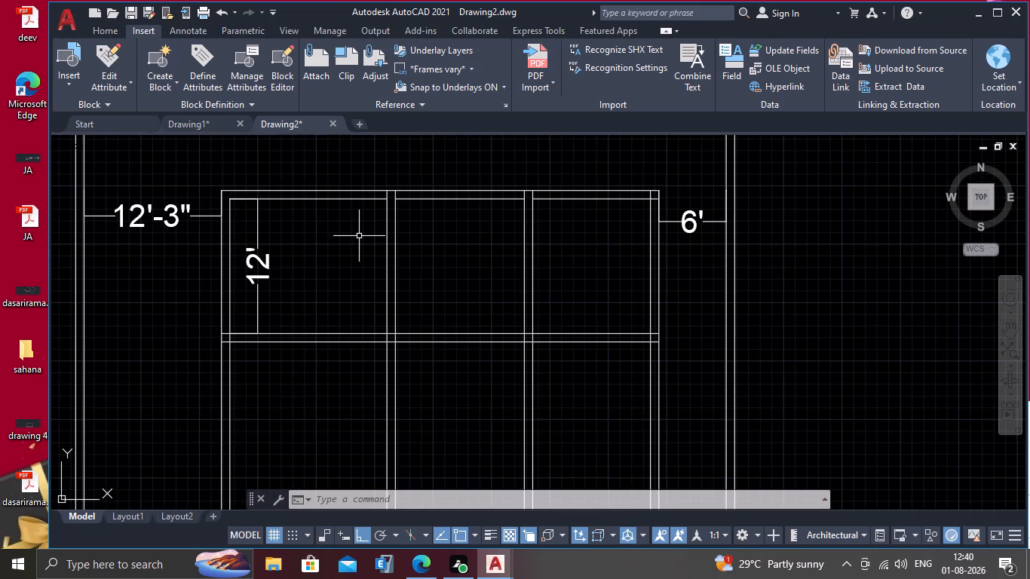
pyautogui.moveTo(396, 175); pyautogui.dragTo(380, 210, button='middle')
pyautogui.scroll(1, 382, 228)
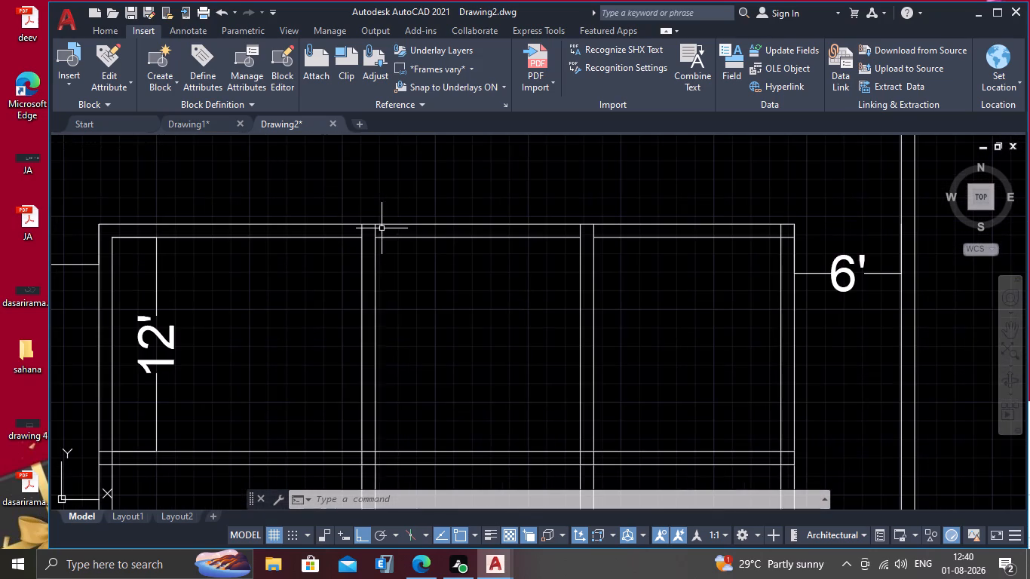
pyautogui.scroll(1, 357, 229)
pyautogui.scroll(-1, 353, 247)
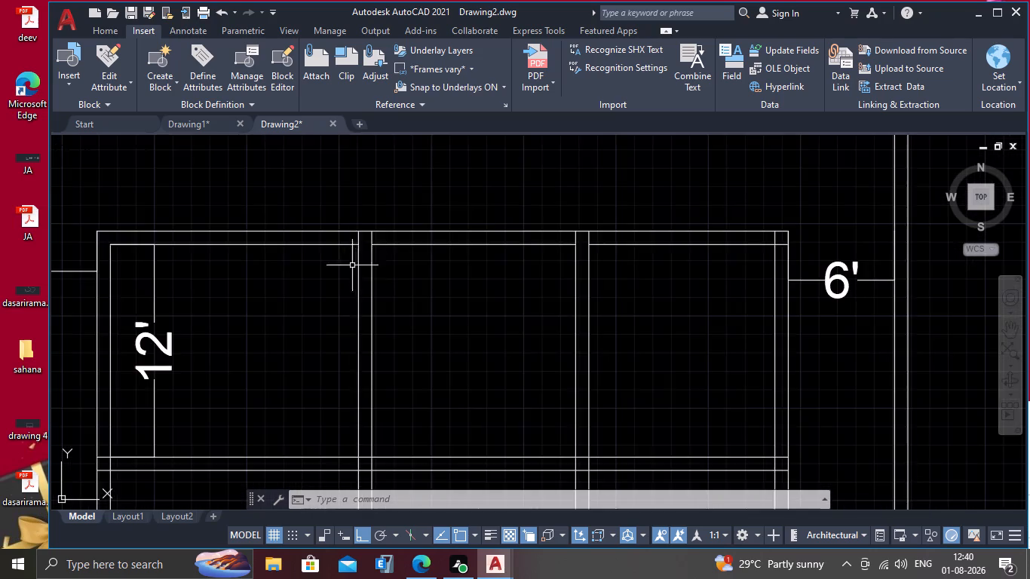
pyautogui.scroll(-2, 363, 288)
pyautogui.moveTo(356, 308); pyautogui.dragTo(363, 271, button='middle')
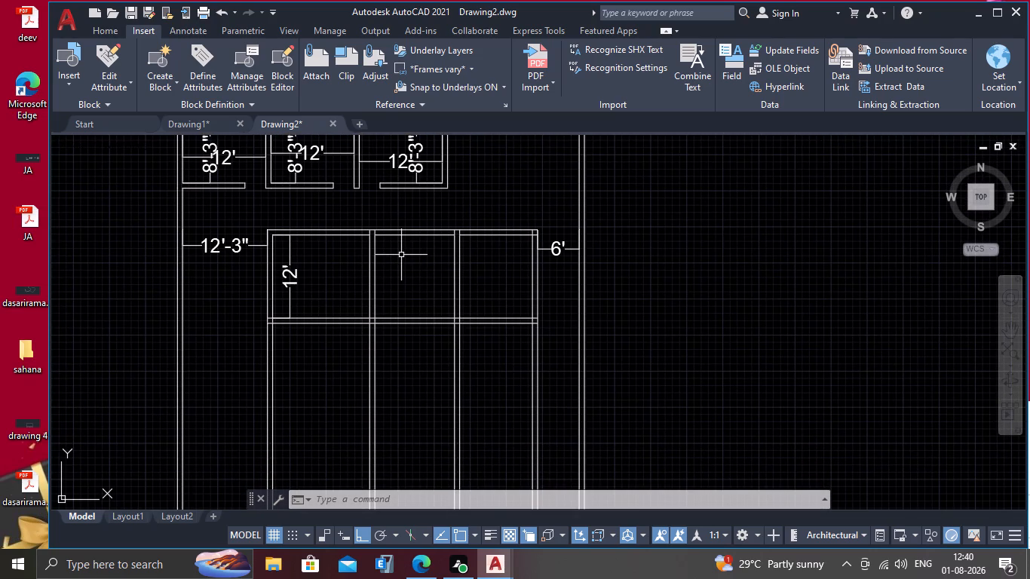
pyautogui.scroll(2, 379, 263)
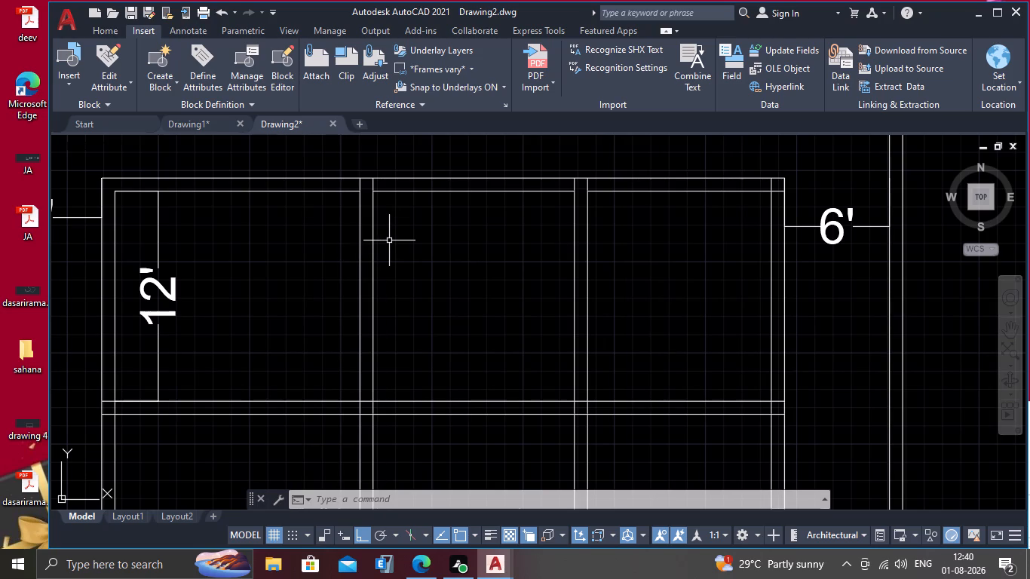
pyautogui.scroll(2, 388, 240)
pyautogui.scroll(-2, 345, 159)
pyautogui.moveTo(347, 159); pyautogui.dragTo(348, 244, button='middle')
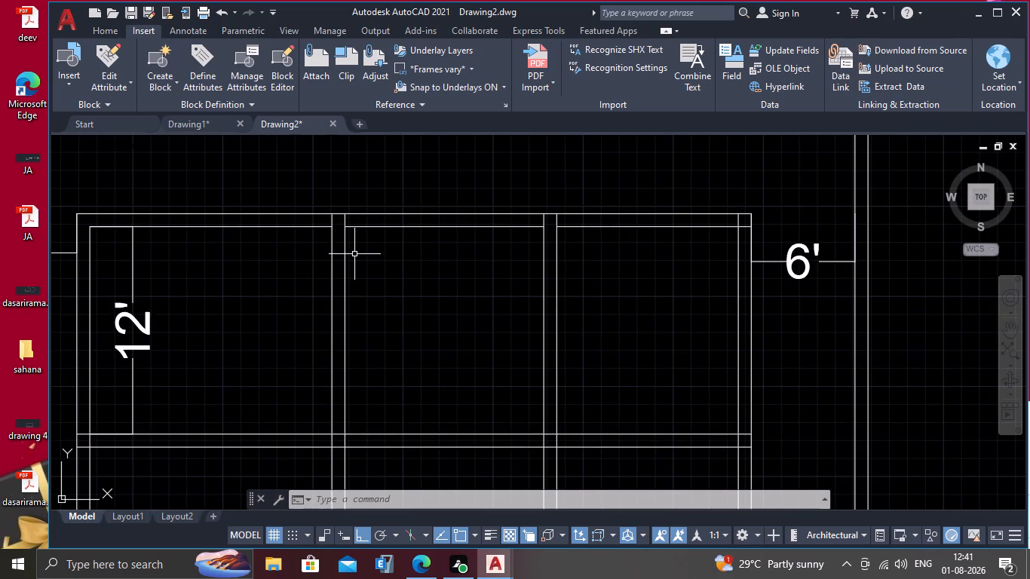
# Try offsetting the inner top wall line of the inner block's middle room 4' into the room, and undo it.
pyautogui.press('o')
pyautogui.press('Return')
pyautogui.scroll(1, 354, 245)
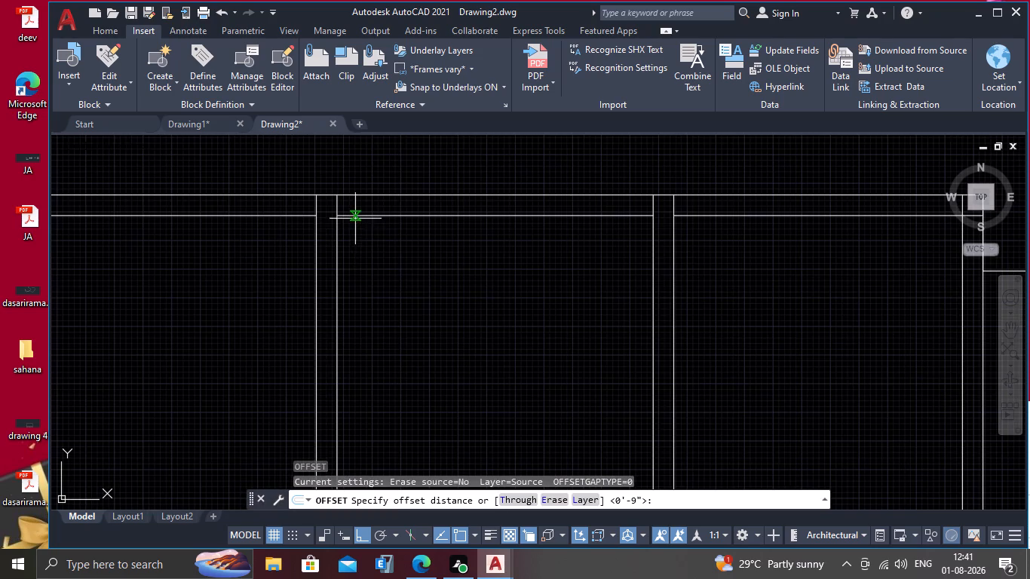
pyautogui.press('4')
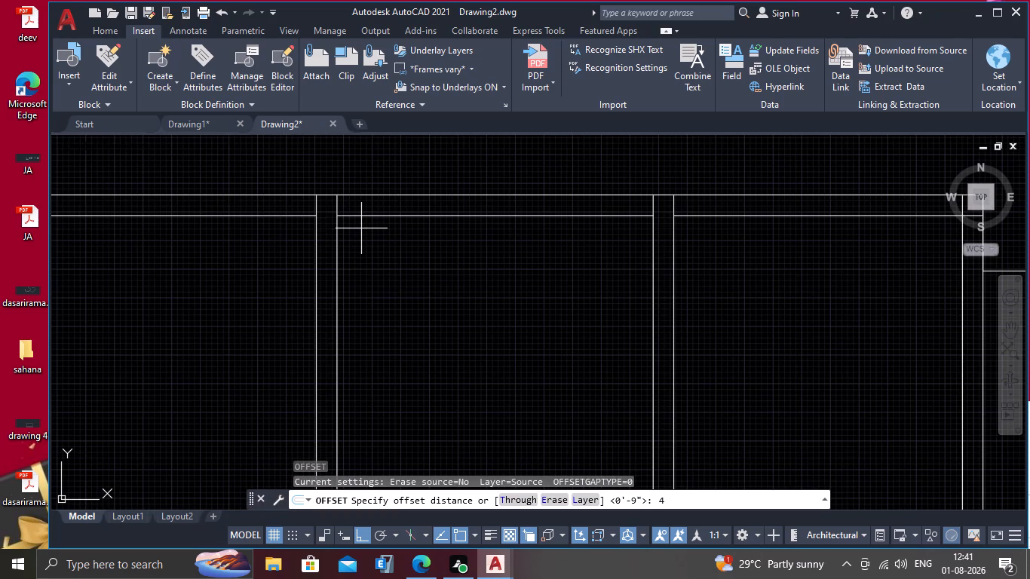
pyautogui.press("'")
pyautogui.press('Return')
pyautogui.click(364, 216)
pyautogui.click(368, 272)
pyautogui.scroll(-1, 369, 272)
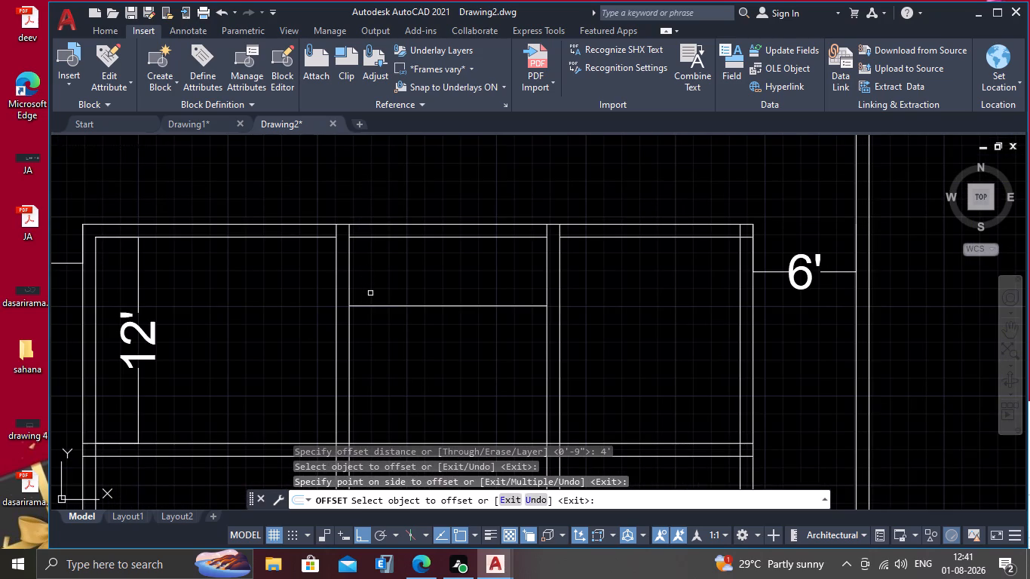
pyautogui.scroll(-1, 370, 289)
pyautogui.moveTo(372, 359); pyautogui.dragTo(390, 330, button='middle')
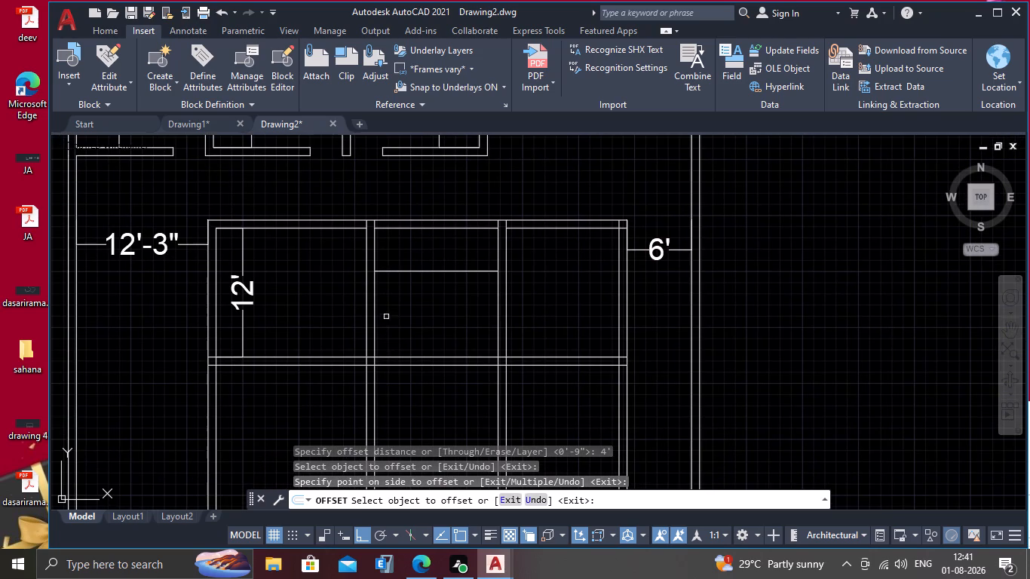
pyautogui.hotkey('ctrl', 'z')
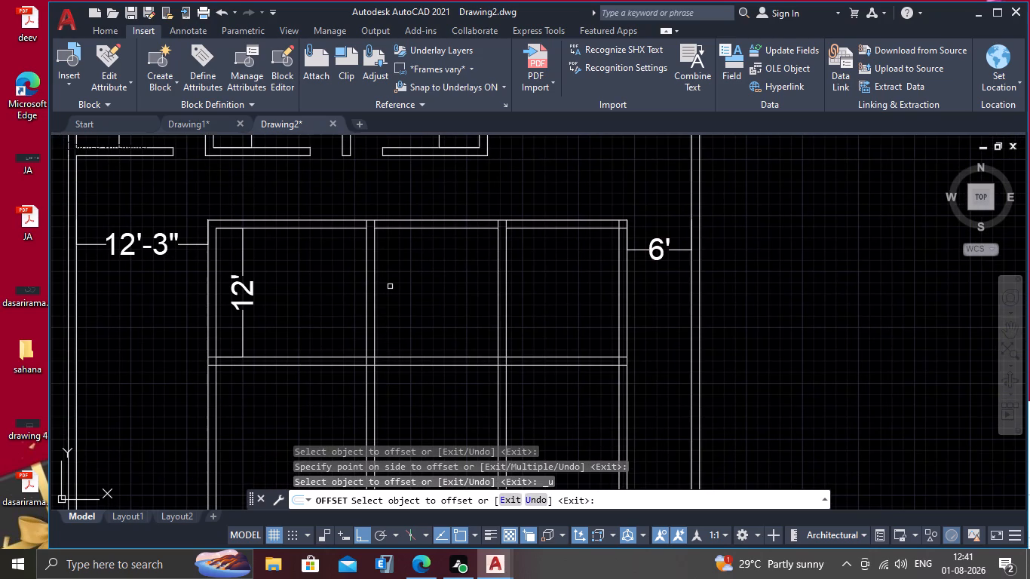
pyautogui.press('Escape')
# Offset the inner top wall line of the inner block's middle room 3' down into the room.
pyautogui.press('o')
pyautogui.press('Return')
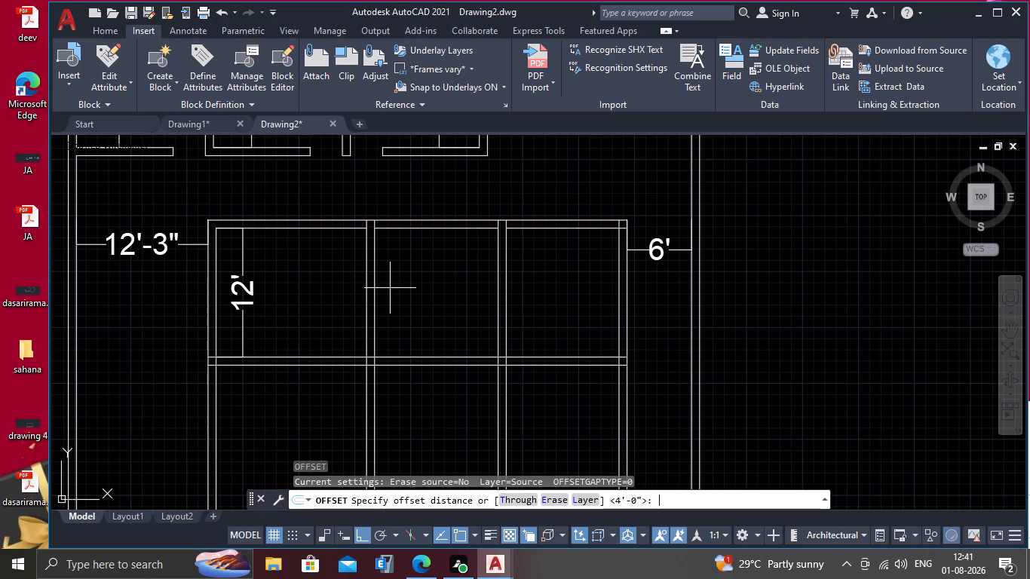
pyautogui.write("3'")
pyautogui.press('Return')
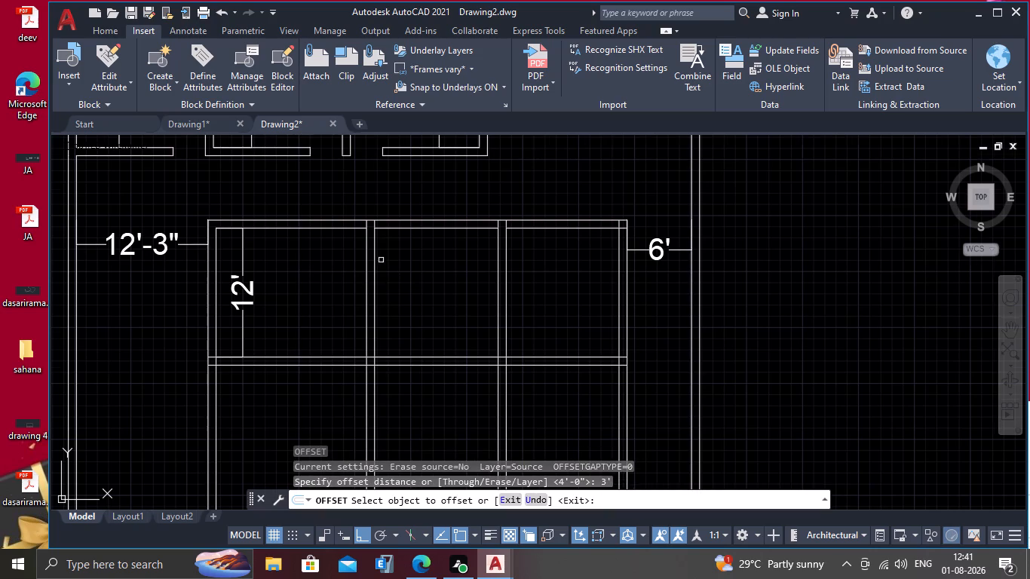
pyautogui.scroll(1, 381, 260)
pyautogui.click(386, 211)
pyautogui.click(392, 256)
pyautogui.scroll(-1, 391, 308)
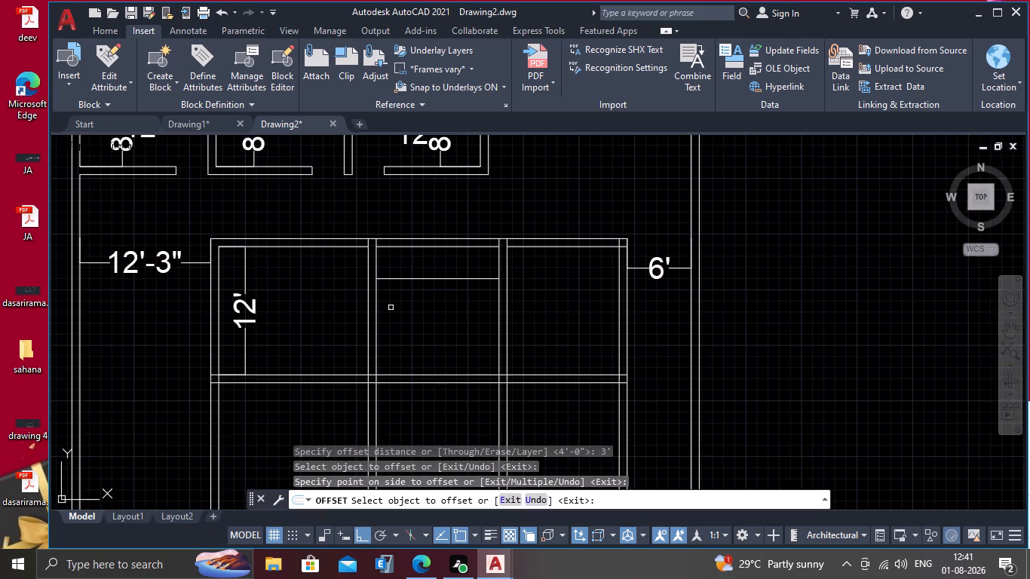
pyautogui.moveTo(391, 308); pyautogui.dragTo(351, 318, button='middle')
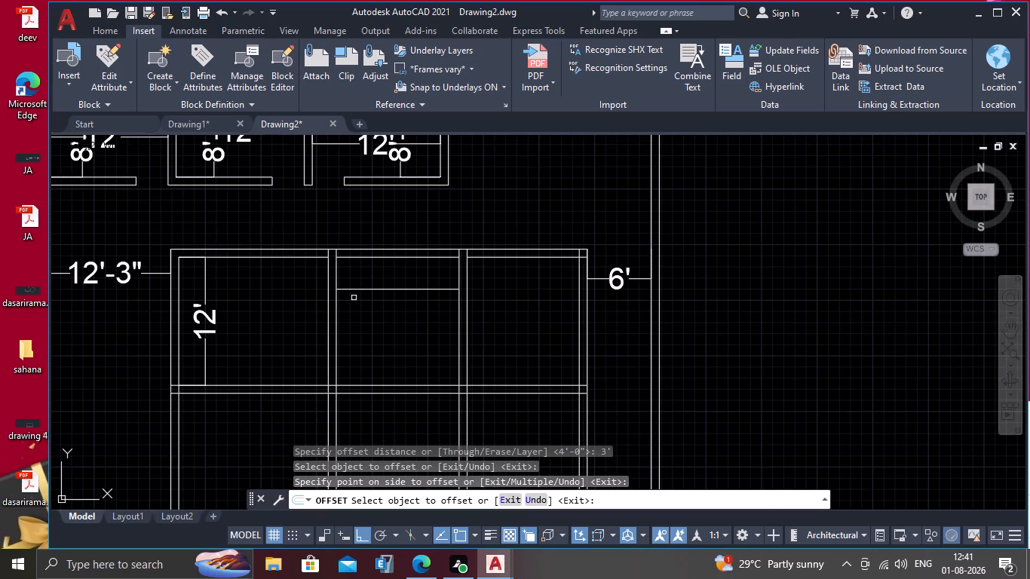
pyautogui.press('Escape')
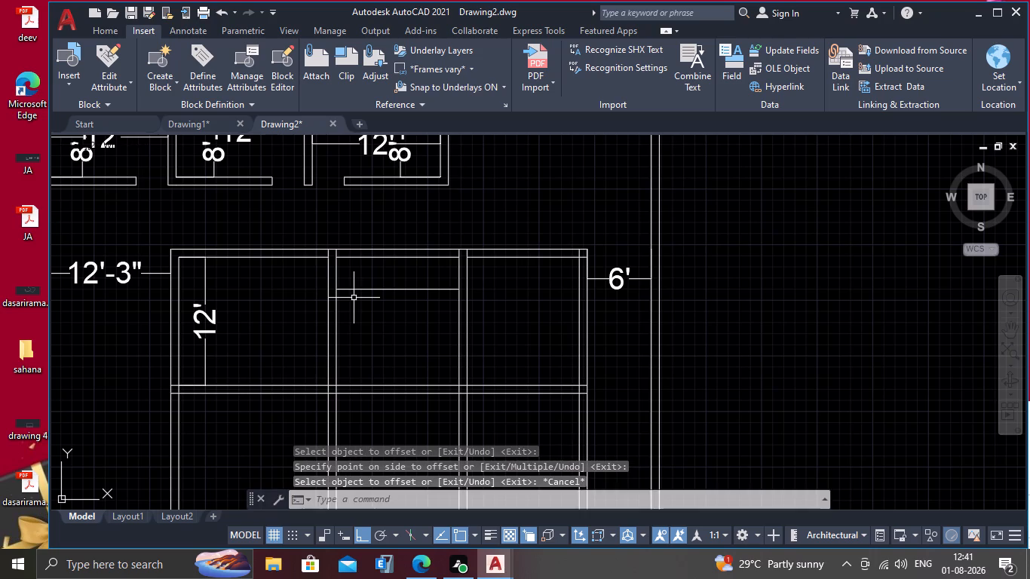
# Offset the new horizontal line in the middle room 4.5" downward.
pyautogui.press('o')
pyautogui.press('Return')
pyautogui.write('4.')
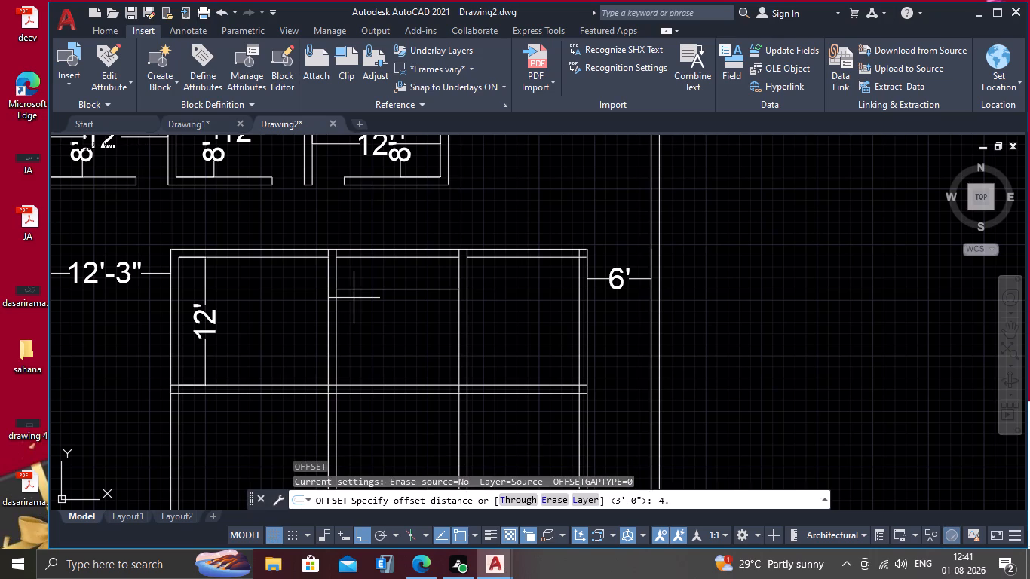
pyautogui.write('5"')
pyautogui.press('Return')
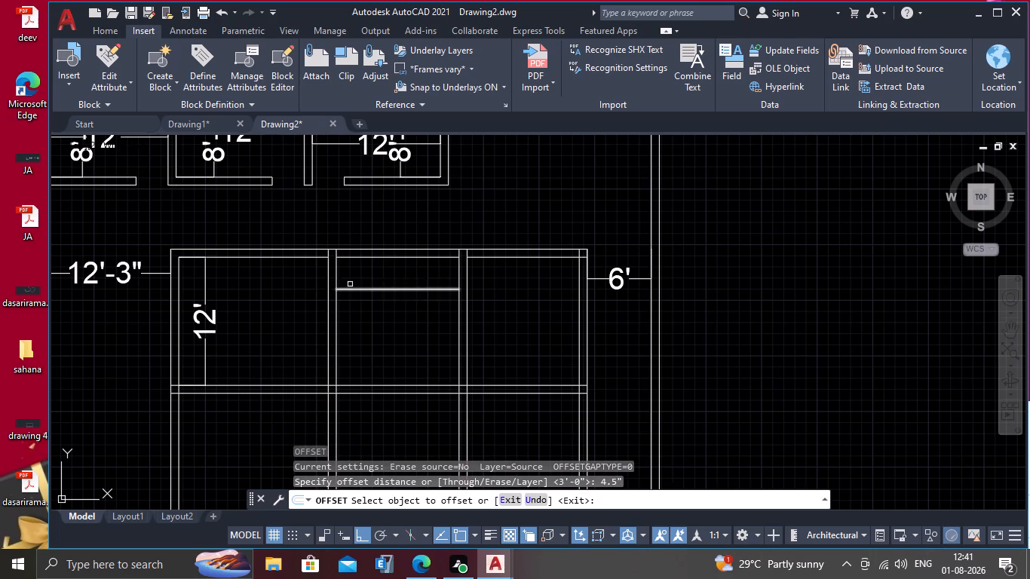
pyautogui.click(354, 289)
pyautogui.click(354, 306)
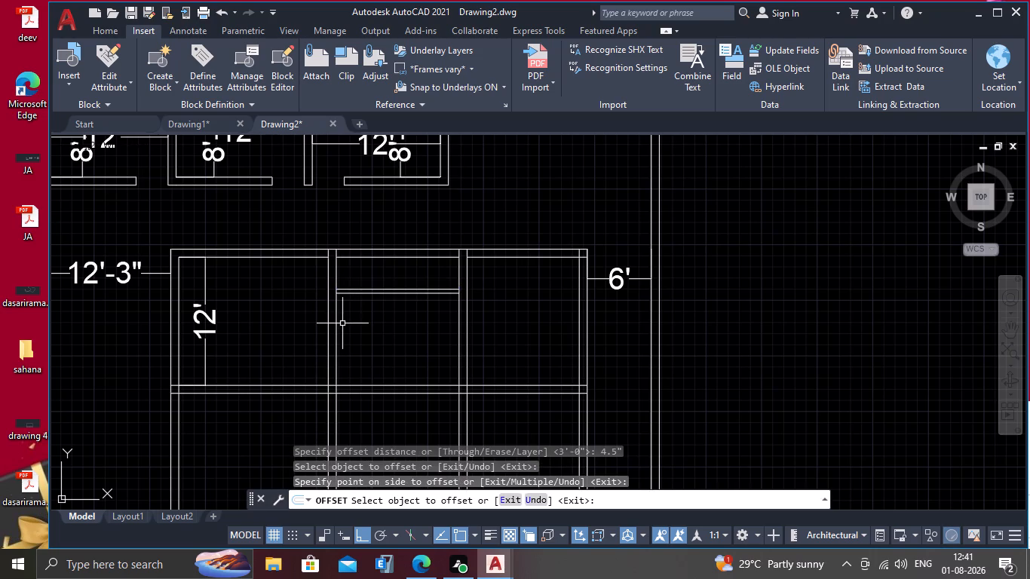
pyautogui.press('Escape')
# Offset the middle room's left inner wall line 2' to the right, into the room.
pyautogui.moveTo(349, 306); pyautogui.dragTo(333, 271, button='middle')
pyautogui.scroll(1, 332, 247)
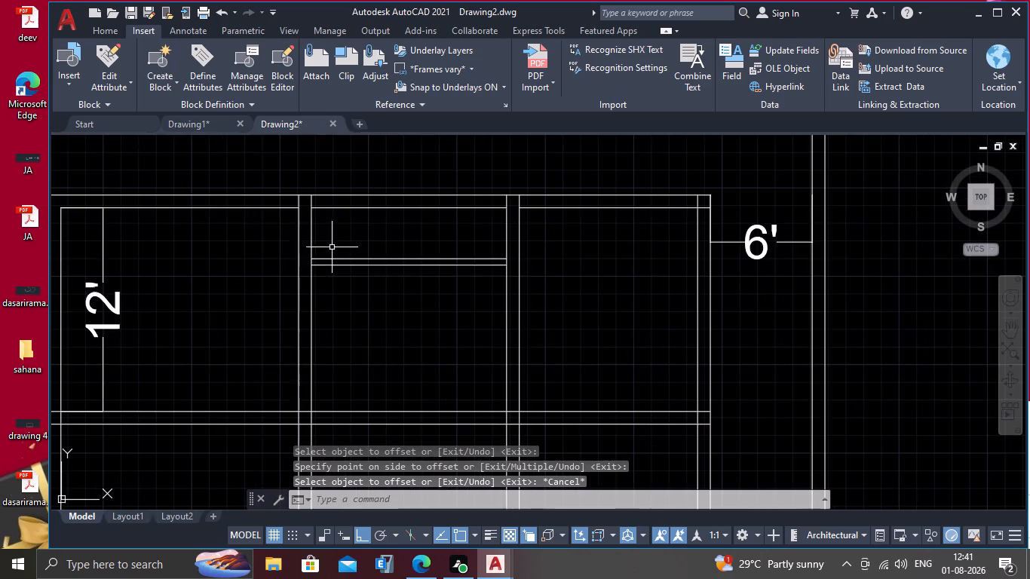
pyautogui.scroll(1, 306, 265)
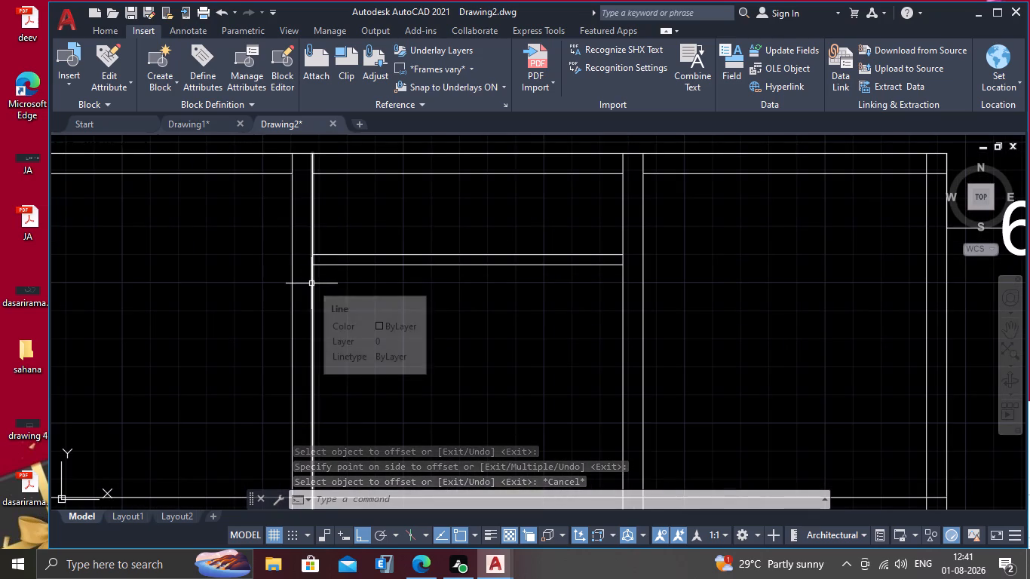
pyautogui.press('o')
pyautogui.press('Return')
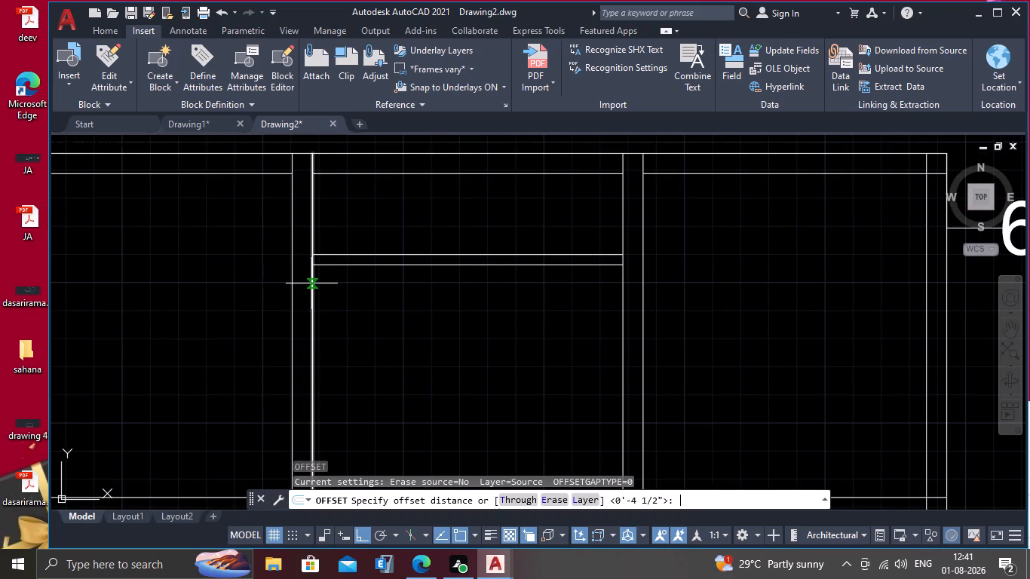
pyautogui.press('2')
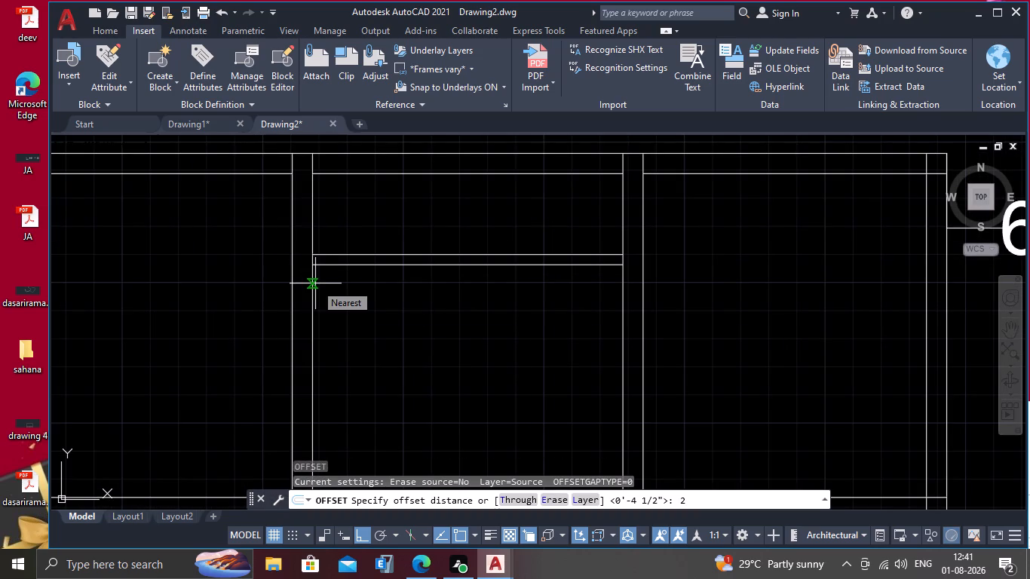
pyautogui.press("'")
pyautogui.press('Return')
pyautogui.click(313, 283)
pyautogui.click(337, 293)
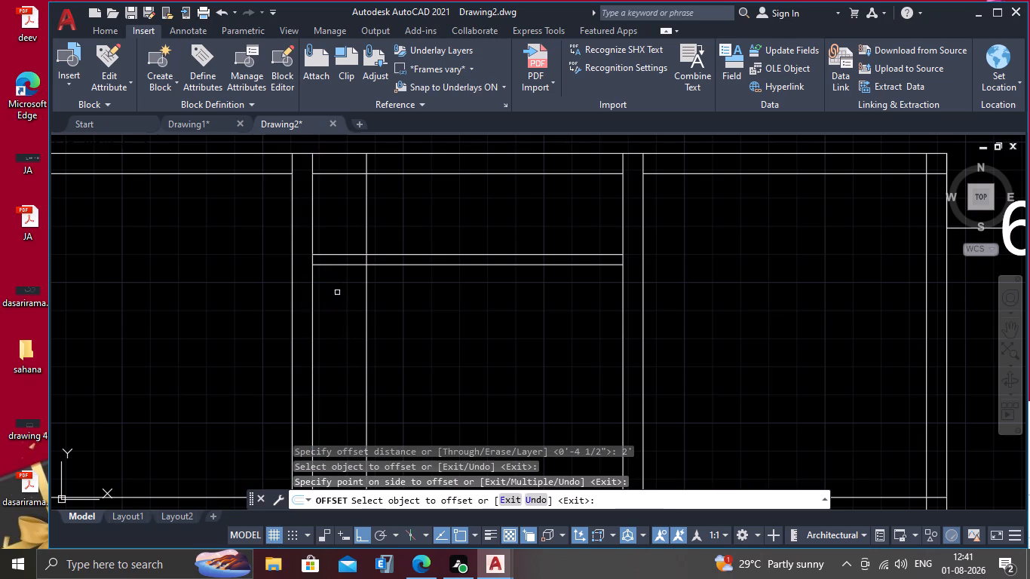
pyautogui.press('Escape')
# Trim the new vertical line above the horizontal pair, including inside the top wall, and trim the horizontal pair beyond it.
pyautogui.scroll(-1, 328, 305)
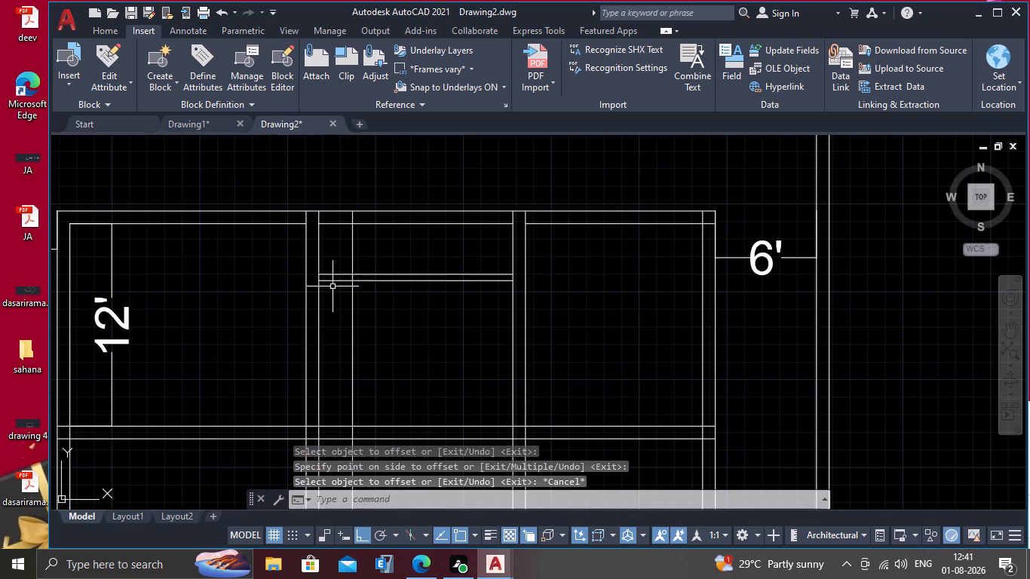
pyautogui.moveTo(345, 258); pyautogui.dragTo(332, 236, button='middle')
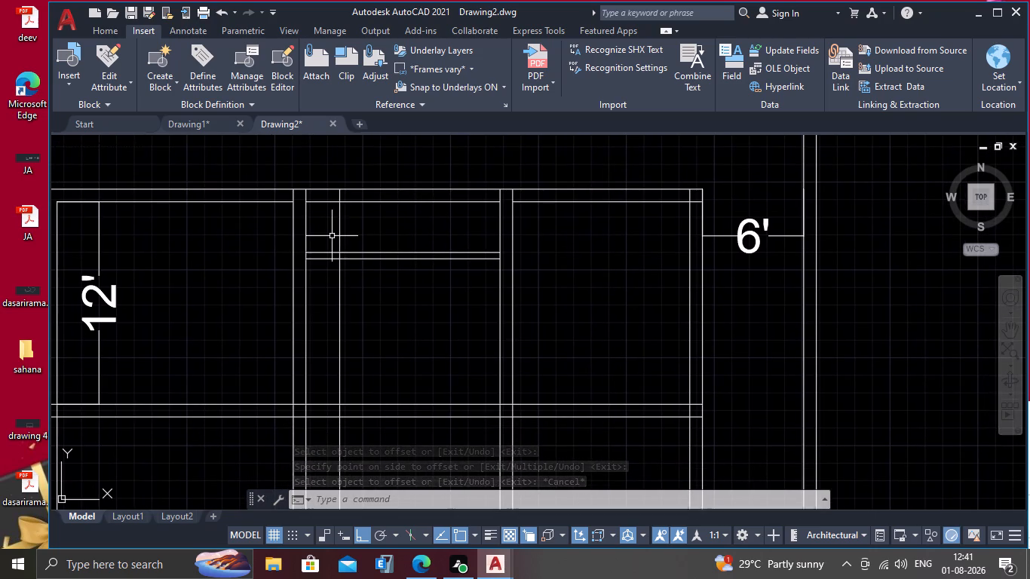
pyautogui.write('tr')
pyautogui.press('Return')
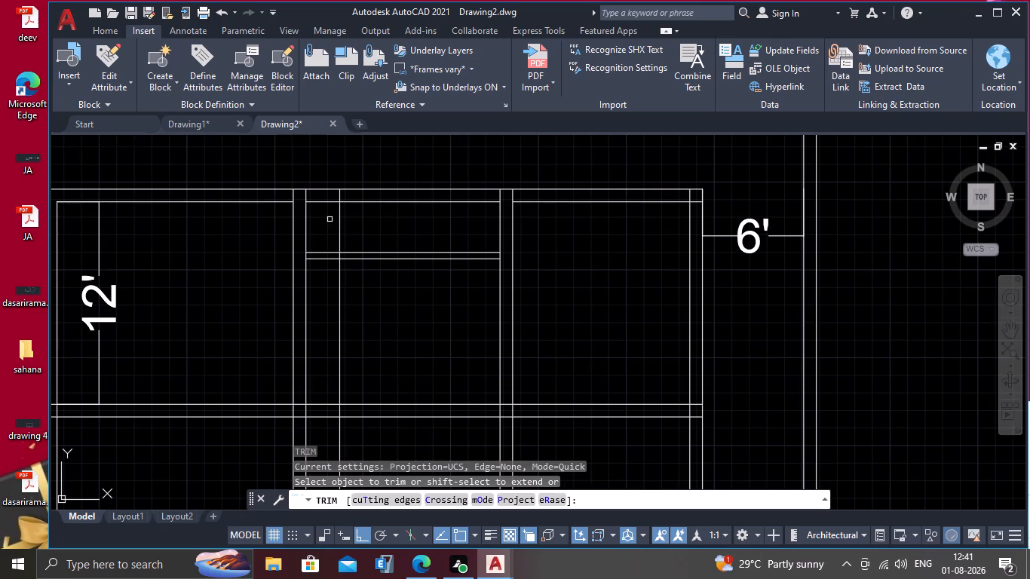
pyautogui.click(337, 221)
pyautogui.click(351, 221)
pyautogui.scroll(2, 342, 192)
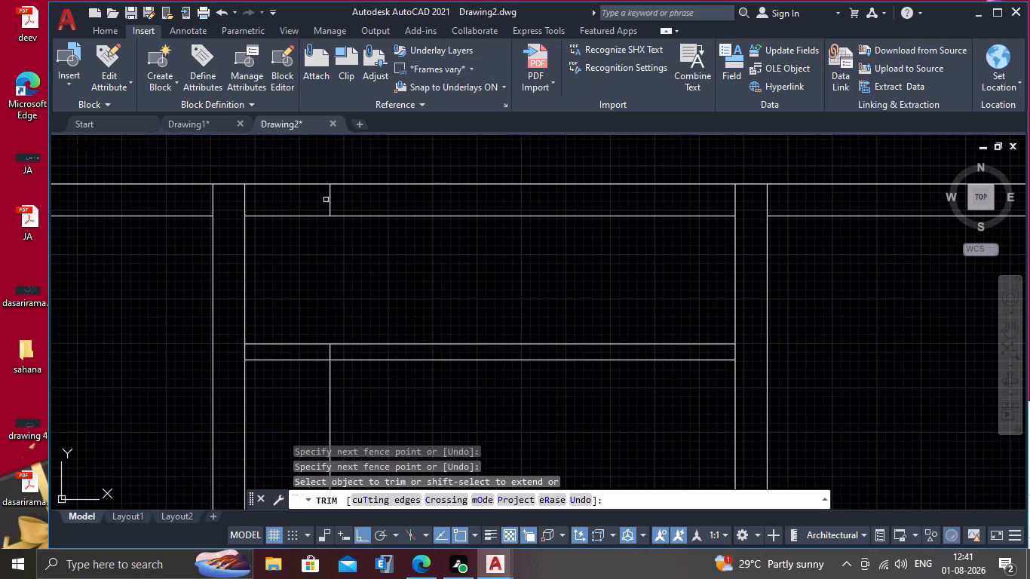
pyautogui.moveTo(336, 201); pyautogui.dragTo(349, 201)
pyautogui.moveTo(315, 198); pyautogui.dragTo(344, 199)
pyautogui.scroll(-2, 345, 199)
pyautogui.moveTo(358, 284); pyautogui.dragTo(356, 247, button='middle')
pyautogui.moveTo(366, 207); pyautogui.dragTo(360, 248)
pyautogui.moveTo(343, 283); pyautogui.dragTo(359, 244, button='middle')
pyautogui.press('Escape')
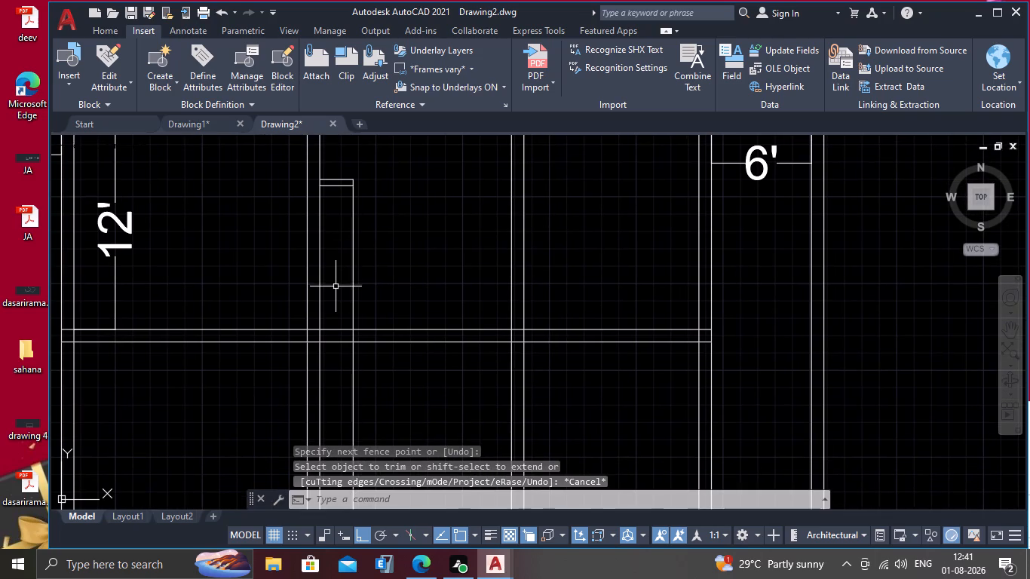
# Offset the vertical line 2' inside the middle room by 4.5" to the left, toward the room's left wall.
pyautogui.scroll(1, 330, 214)
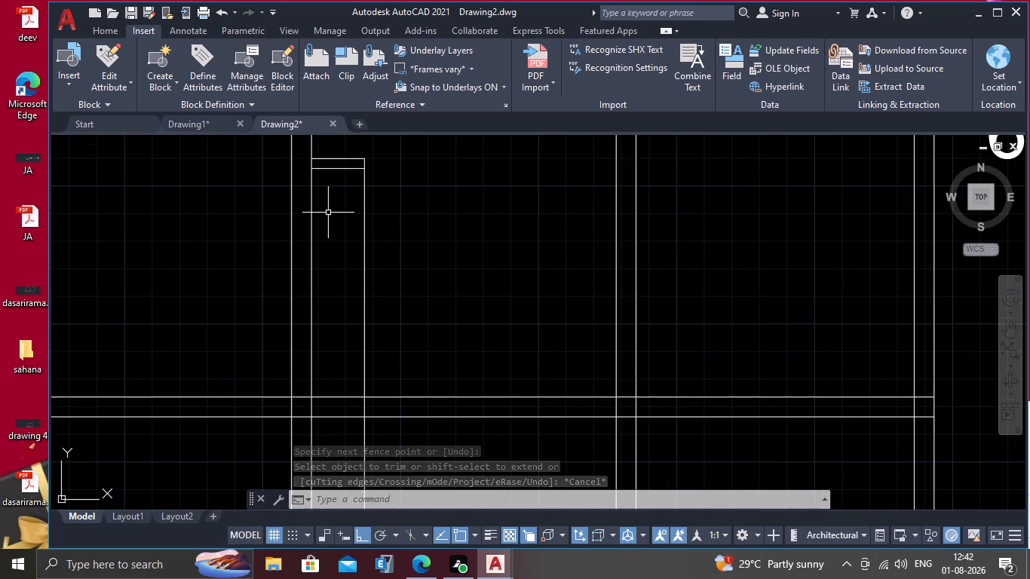
pyautogui.scroll(1, 323, 206)
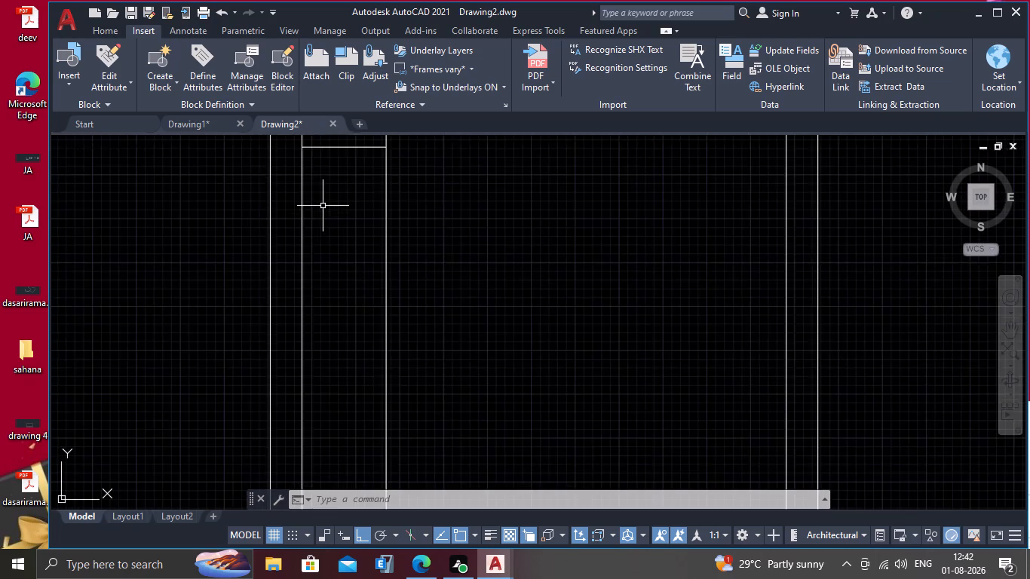
pyautogui.scroll(-2, 323, 206)
pyautogui.moveTo(324, 204); pyautogui.dragTo(319, 290, button='middle')
pyautogui.scroll(-1, 319, 291)
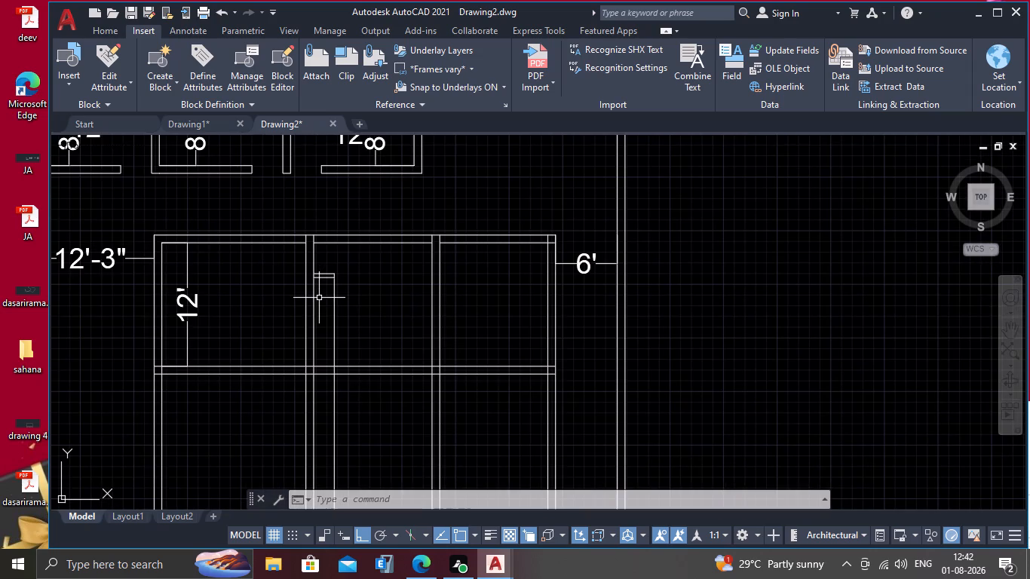
pyautogui.moveTo(319, 298); pyautogui.dragTo(317, 286, button='middle')
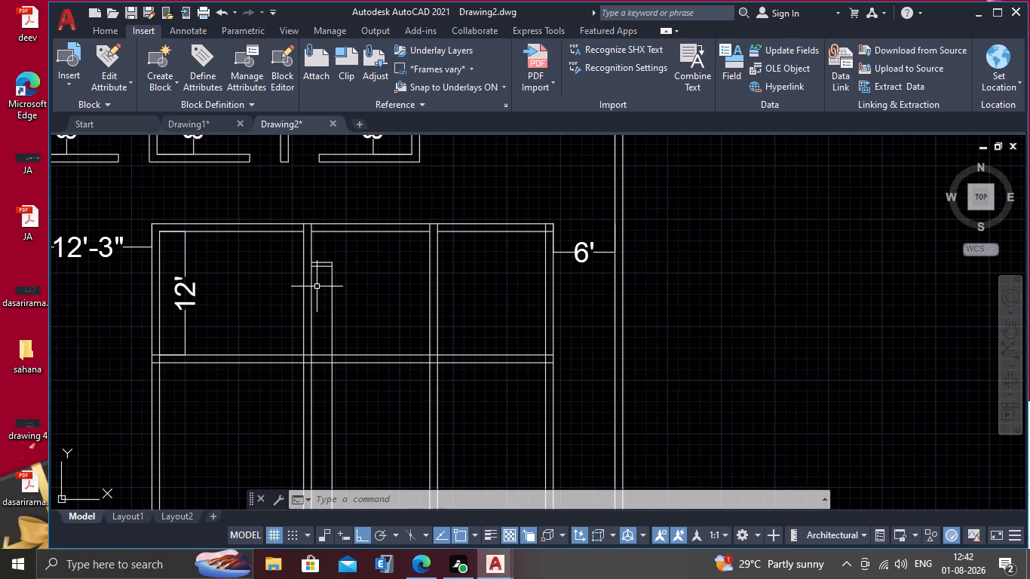
pyautogui.scroll(2, 312, 243)
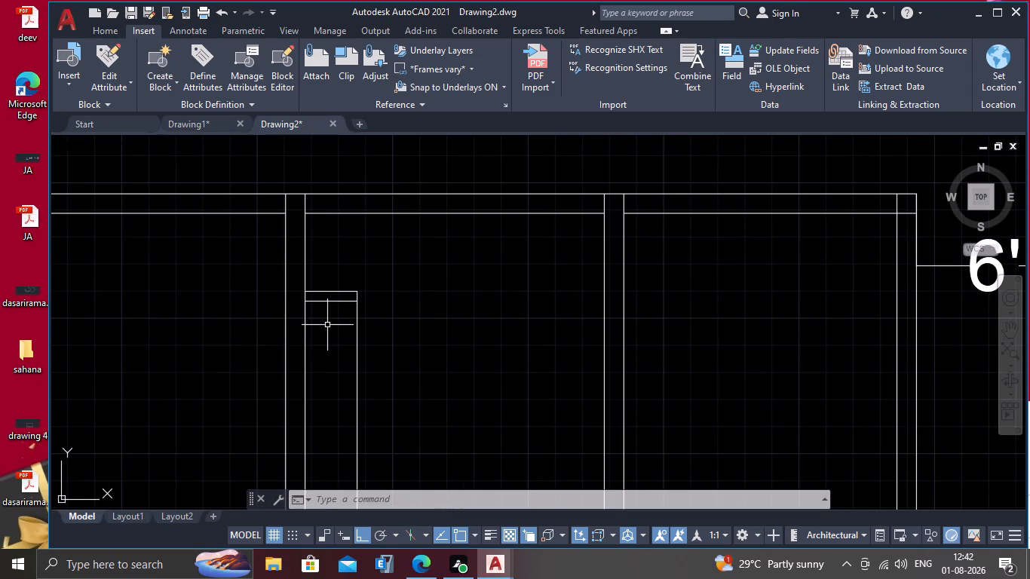
pyautogui.press('o')
pyautogui.press('Return')
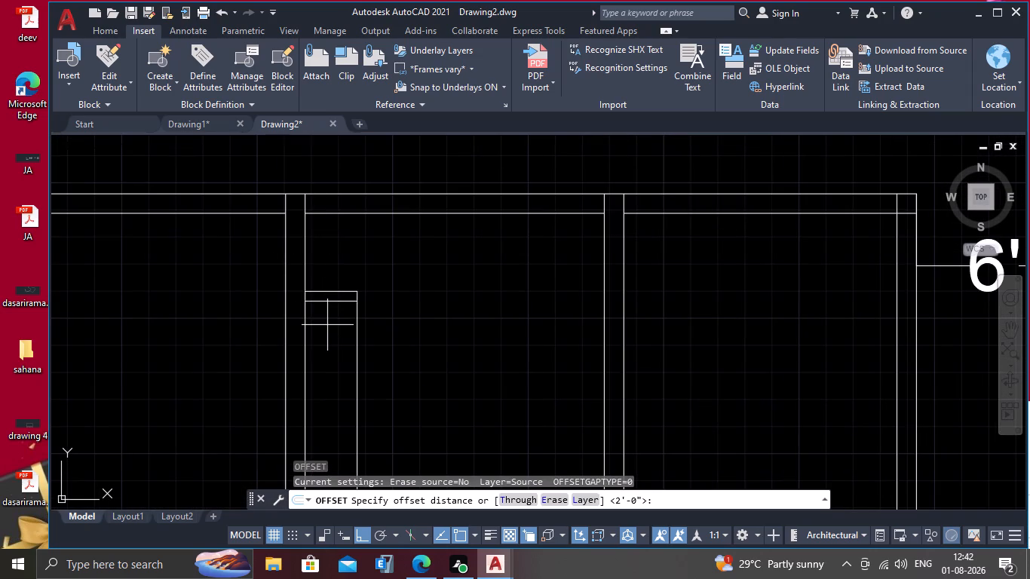
pyautogui.write('4.')
pyautogui.write('5"')
pyautogui.press('Return')
pyautogui.click(357, 347)
pyautogui.click(340, 356)
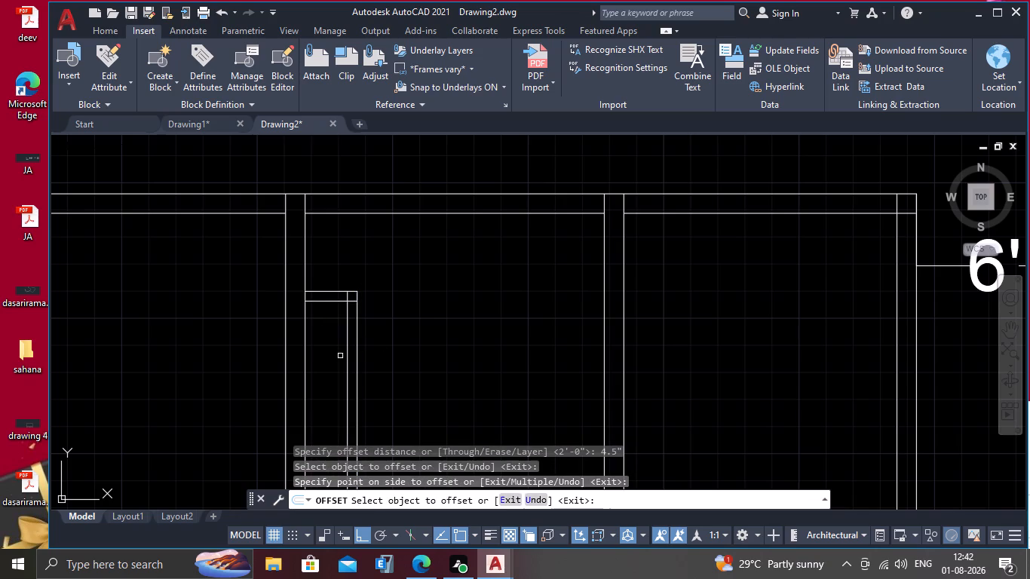
pyautogui.press('Escape')
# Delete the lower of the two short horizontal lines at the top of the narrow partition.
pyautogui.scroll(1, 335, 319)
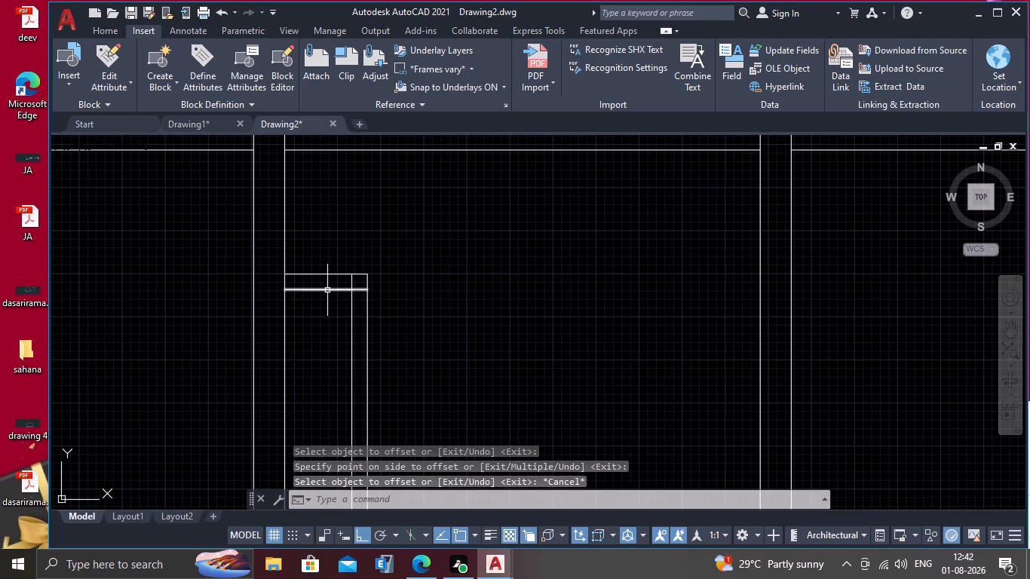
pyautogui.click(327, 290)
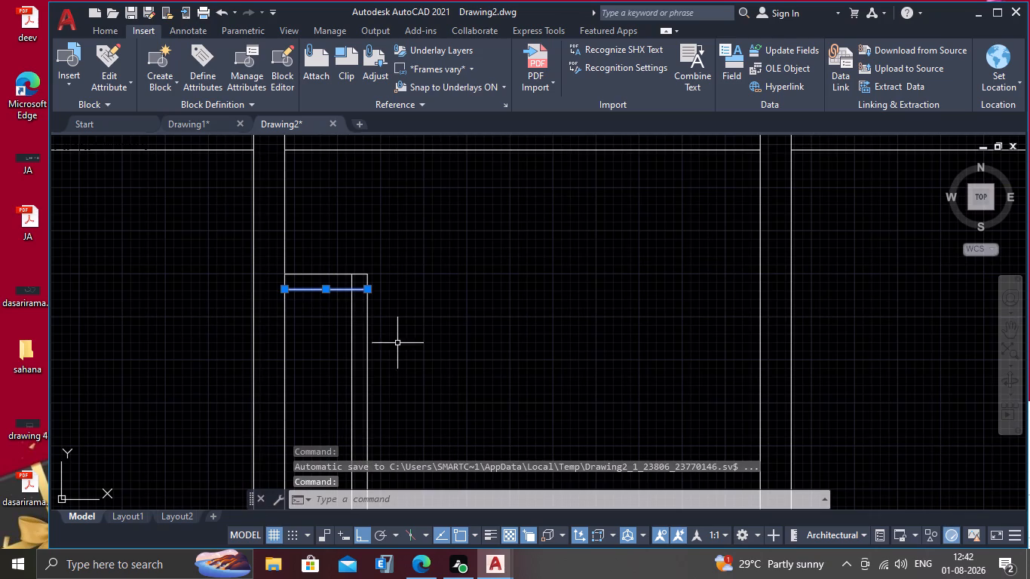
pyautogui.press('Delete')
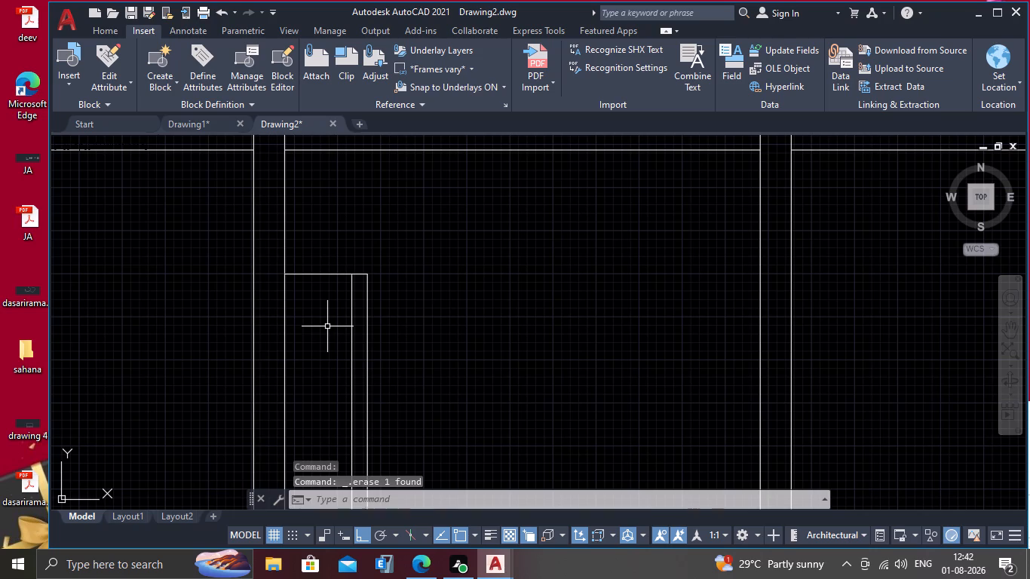
# Offset the short horizontal line at the top of the narrow partition 2.5" downward.
pyautogui.press('o')
pyautogui.press('Return')
pyautogui.write('2.5')
pyautogui.hotkey('shift', '"')
pyautogui.press('Return')
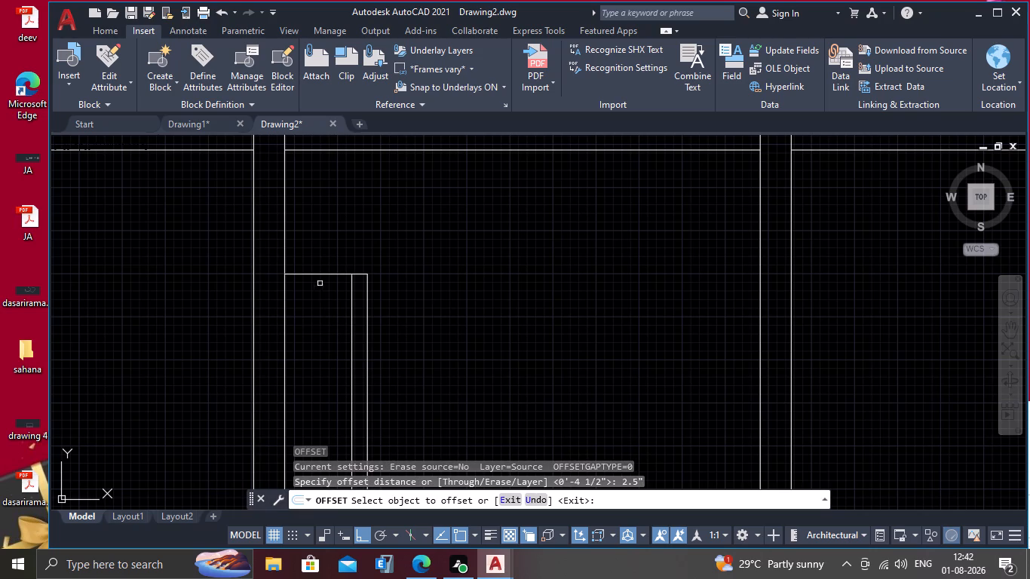
pyautogui.click(320, 274)
pyautogui.click(320, 297)
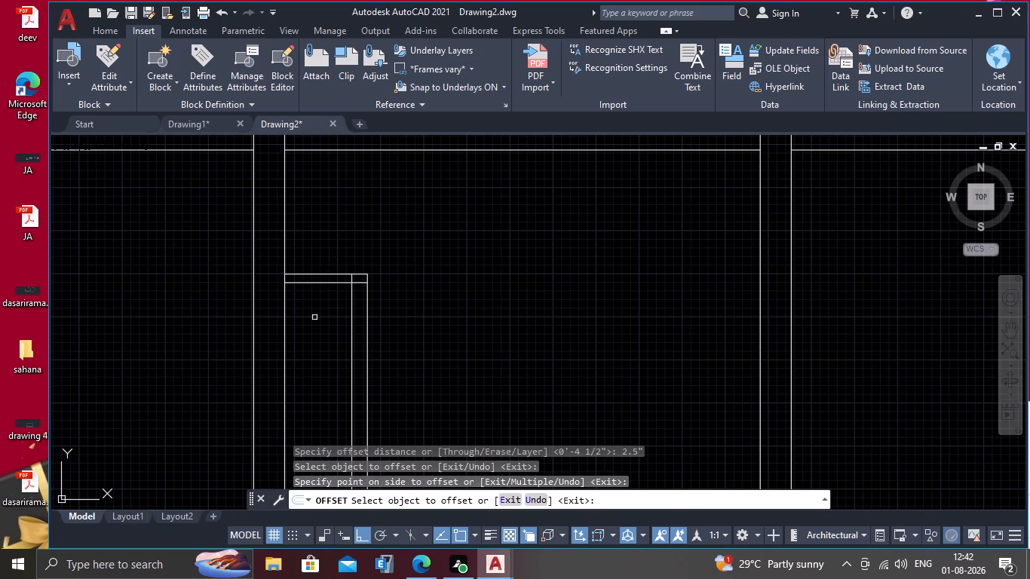
pyautogui.press('Escape')
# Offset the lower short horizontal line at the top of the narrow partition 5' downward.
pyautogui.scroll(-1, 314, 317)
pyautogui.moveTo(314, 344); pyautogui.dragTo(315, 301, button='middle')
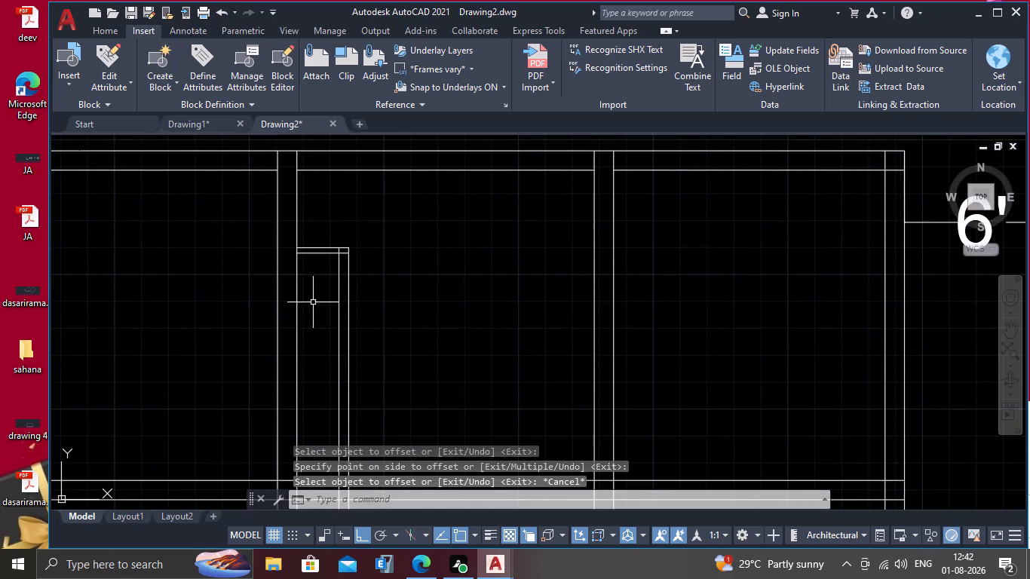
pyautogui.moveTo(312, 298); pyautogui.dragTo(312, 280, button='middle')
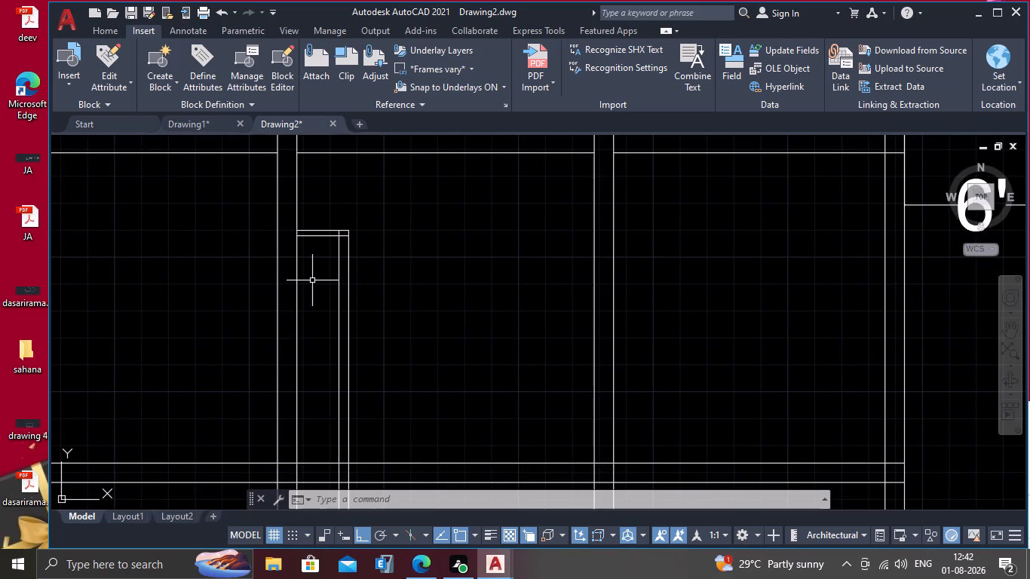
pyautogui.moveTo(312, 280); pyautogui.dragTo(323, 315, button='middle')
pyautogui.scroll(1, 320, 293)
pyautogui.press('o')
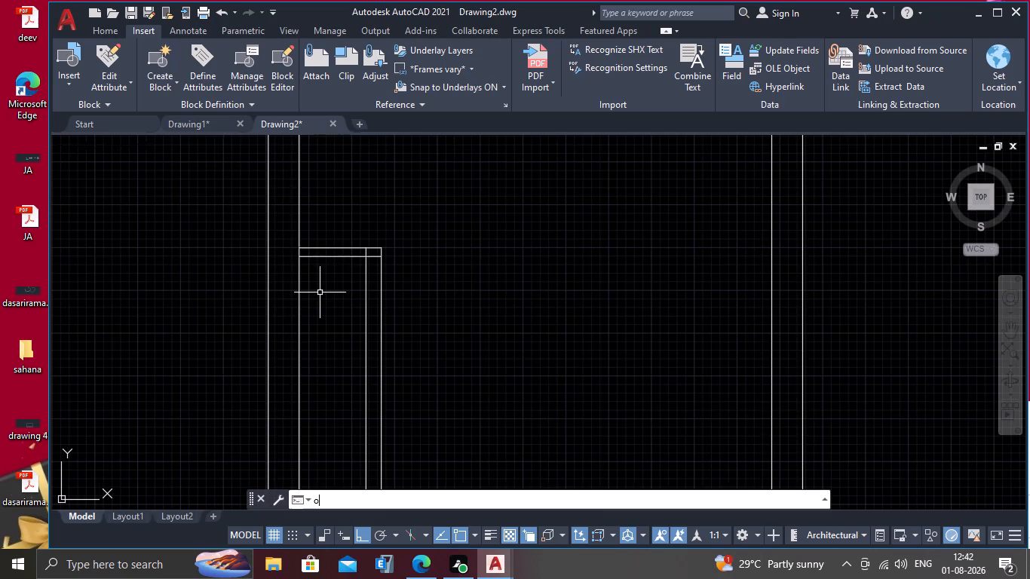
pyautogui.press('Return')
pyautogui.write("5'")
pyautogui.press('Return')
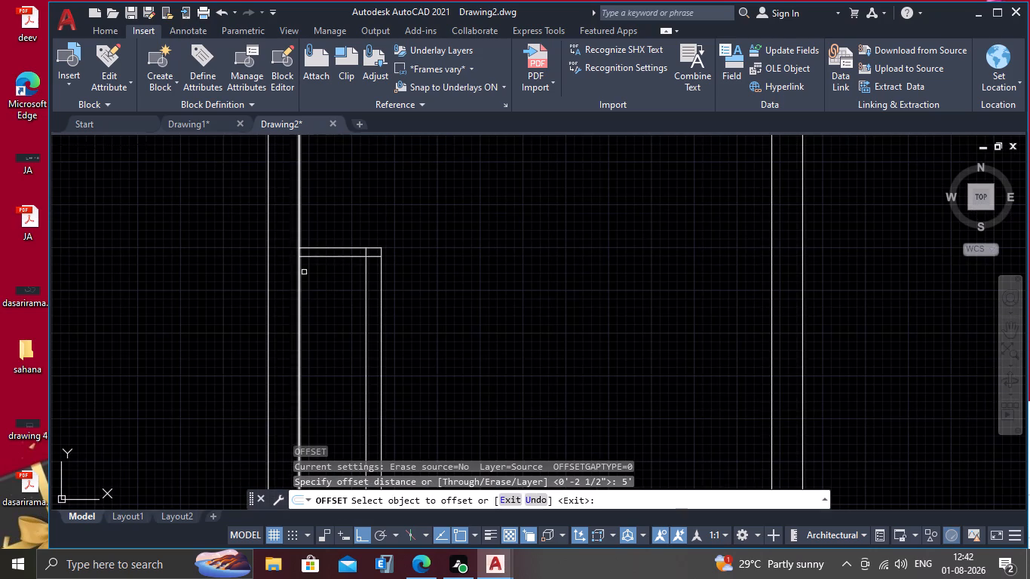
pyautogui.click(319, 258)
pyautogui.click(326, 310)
# Examine the narrow partition in the middle room and how its vertical lines run into the rooms below.
pyautogui.scroll(-1, 326, 340)
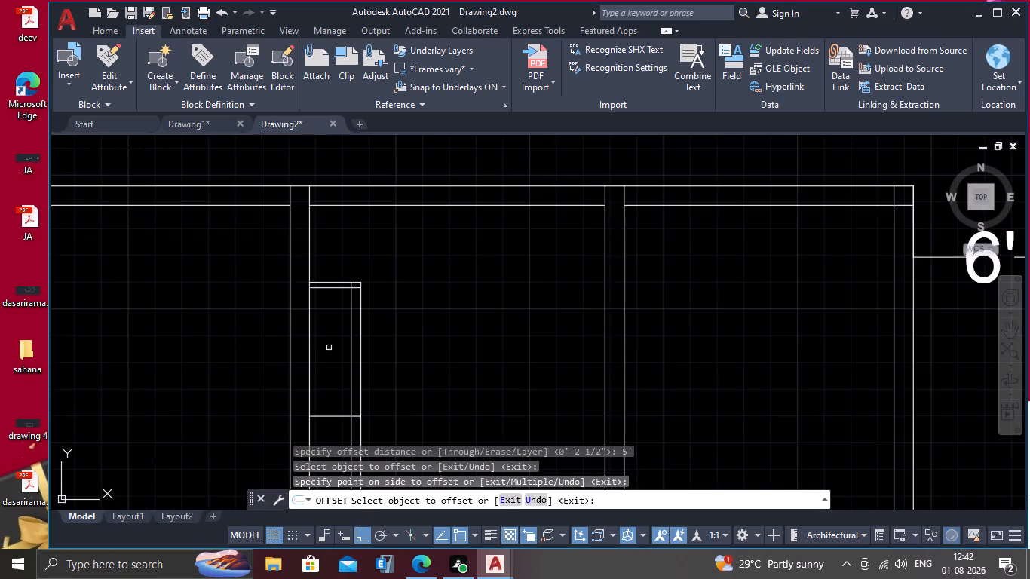
pyautogui.scroll(-1, 330, 348)
pyautogui.moveTo(331, 354); pyautogui.dragTo(326, 305, button='middle')
pyautogui.moveTo(328, 360); pyautogui.dragTo(326, 342, button='middle')
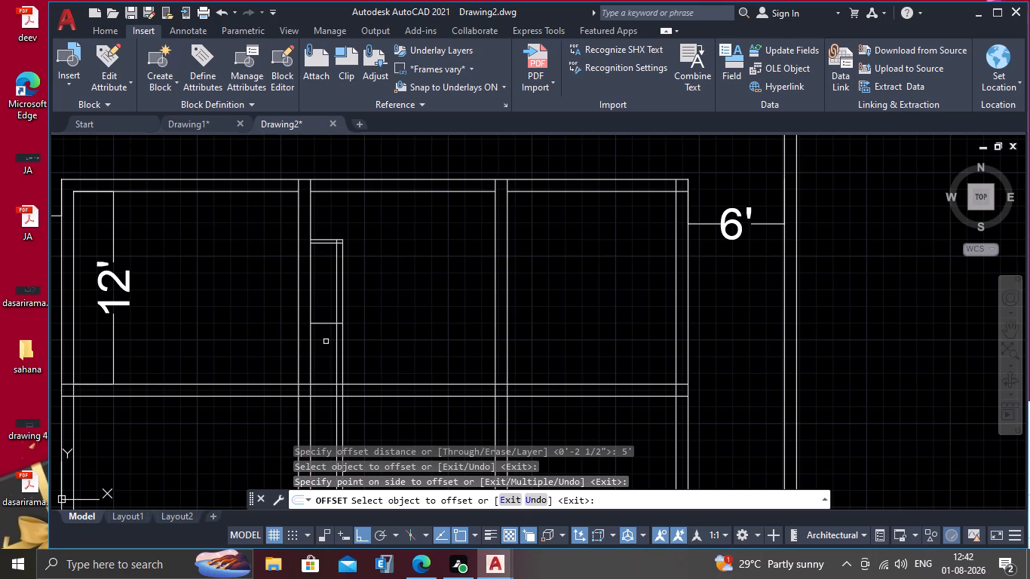
pyautogui.scroll(-1, 336, 295)
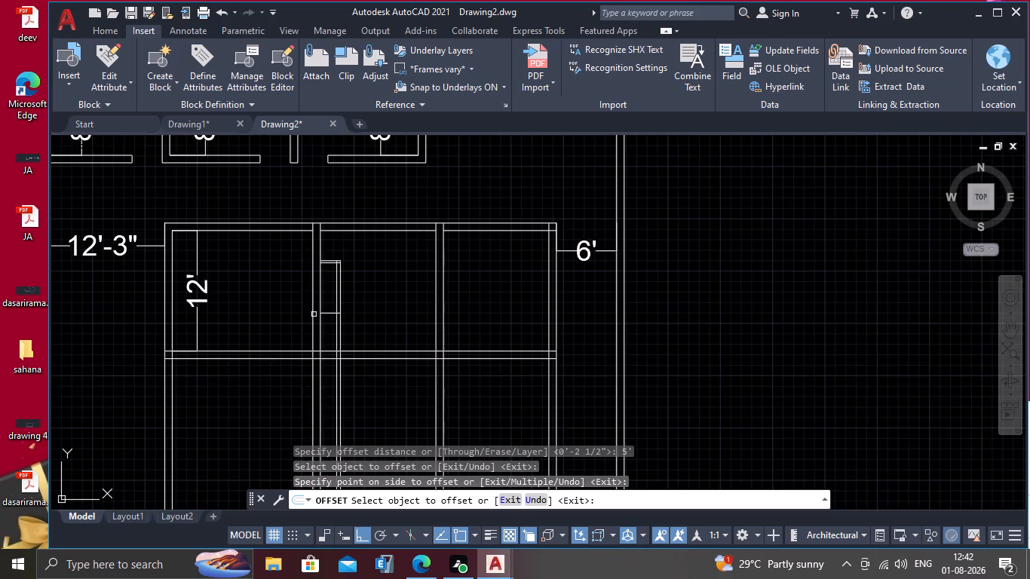
pyautogui.moveTo(309, 332); pyautogui.dragTo(306, 280, button='middle')
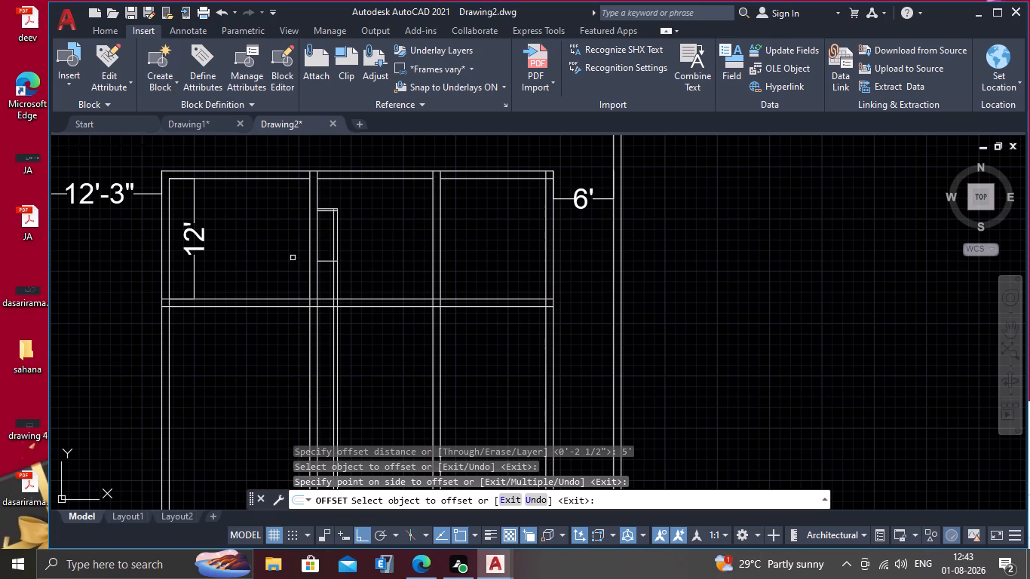
pyautogui.moveTo(293, 250); pyautogui.dragTo(284, 232, button='middle')
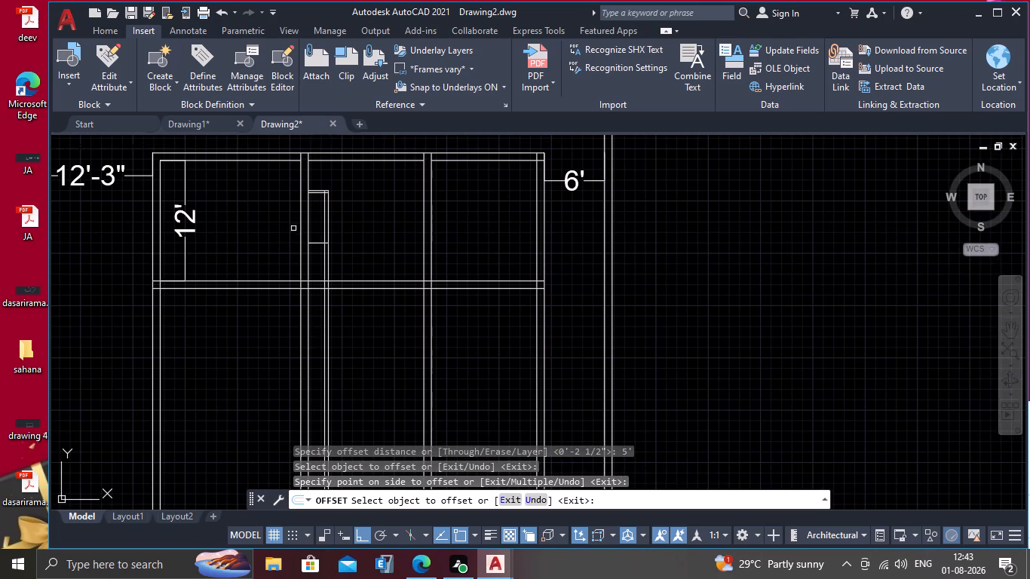
pyautogui.scroll(-1, 294, 231)
pyautogui.middleClick(283, 259)
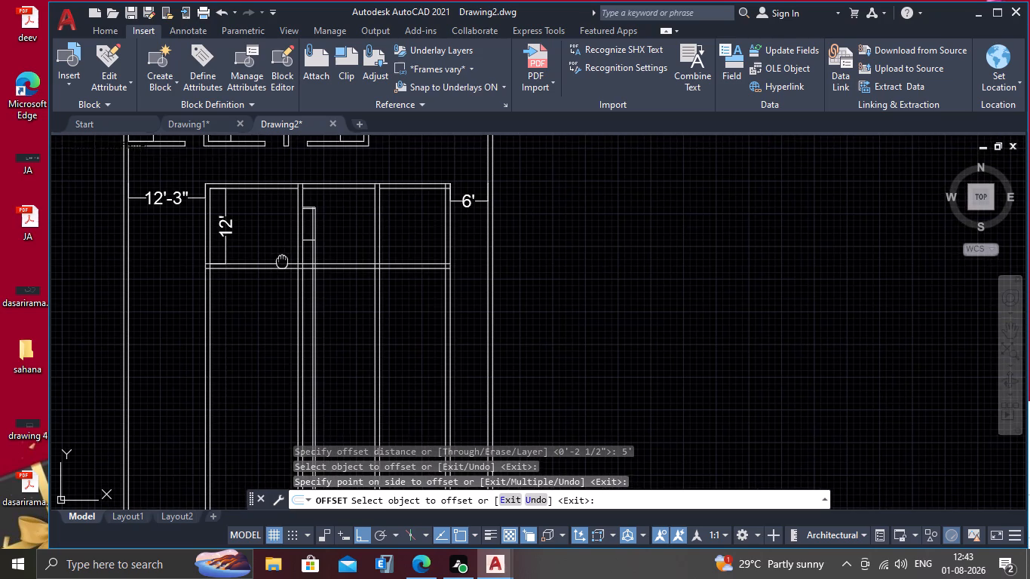
pyautogui.scroll(1, 282, 245)
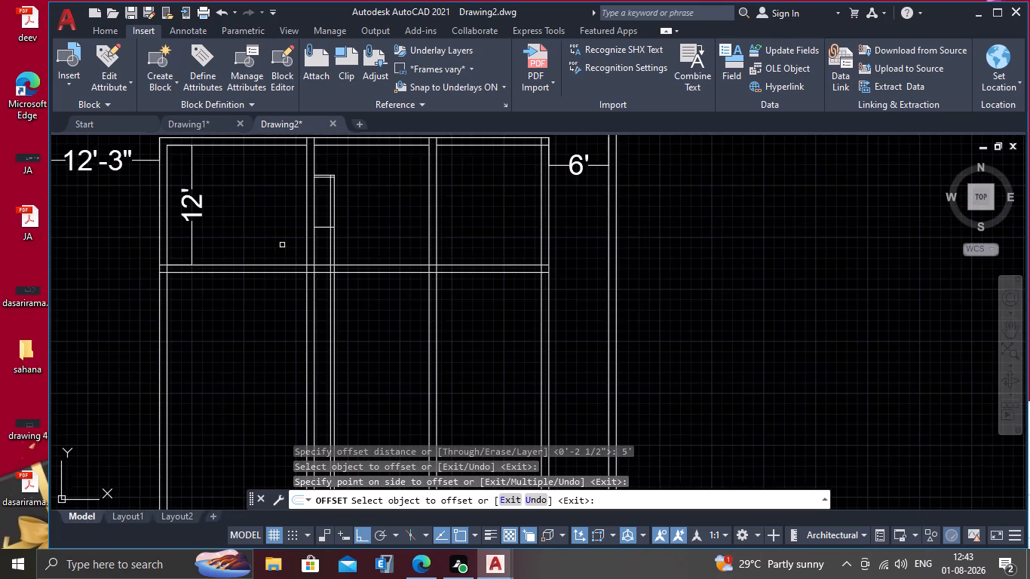
pyautogui.scroll(-1, 280, 245)
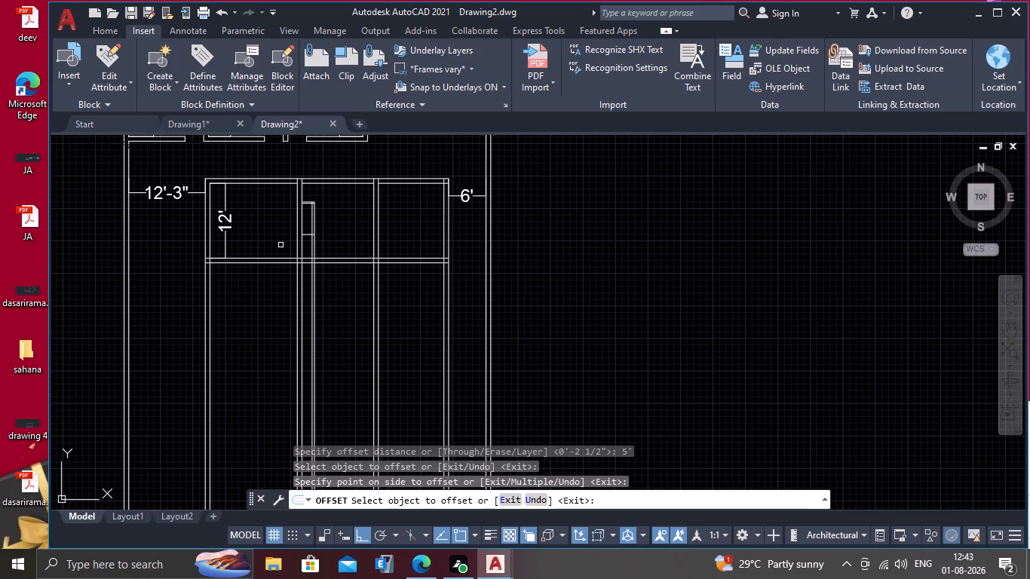
pyautogui.moveTo(290, 271); pyautogui.dragTo(294, 260, button='middle')
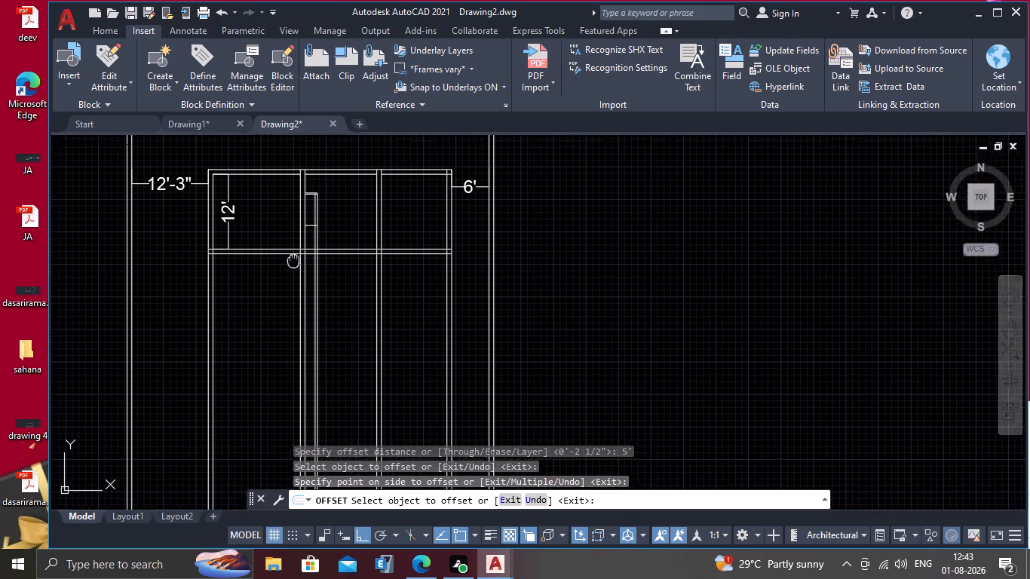
pyautogui.moveTo(294, 260); pyautogui.dragTo(282, 256, button='middle')
pyautogui.scroll(1, 303, 215)
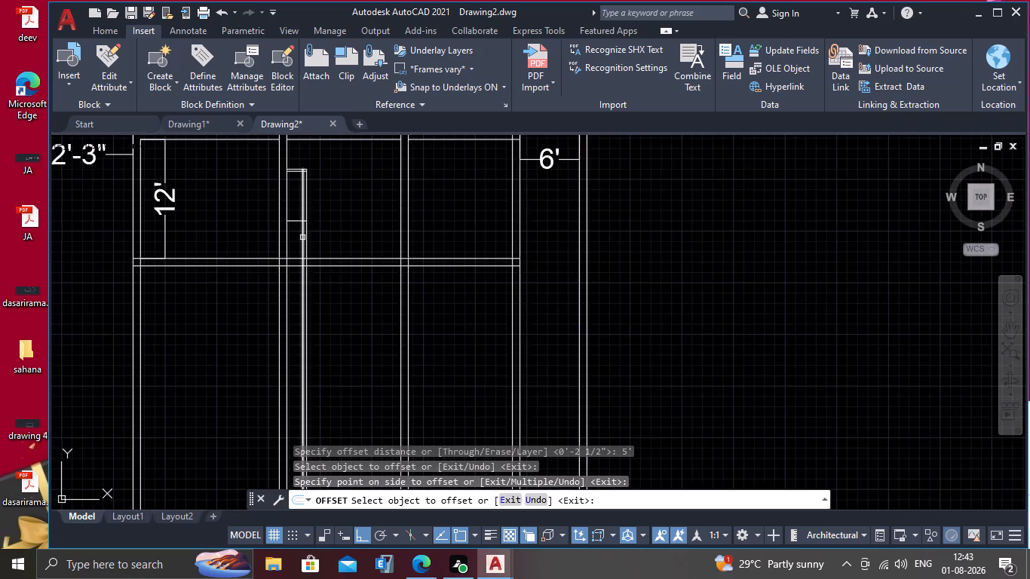
pyautogui.scroll(1, 302, 237)
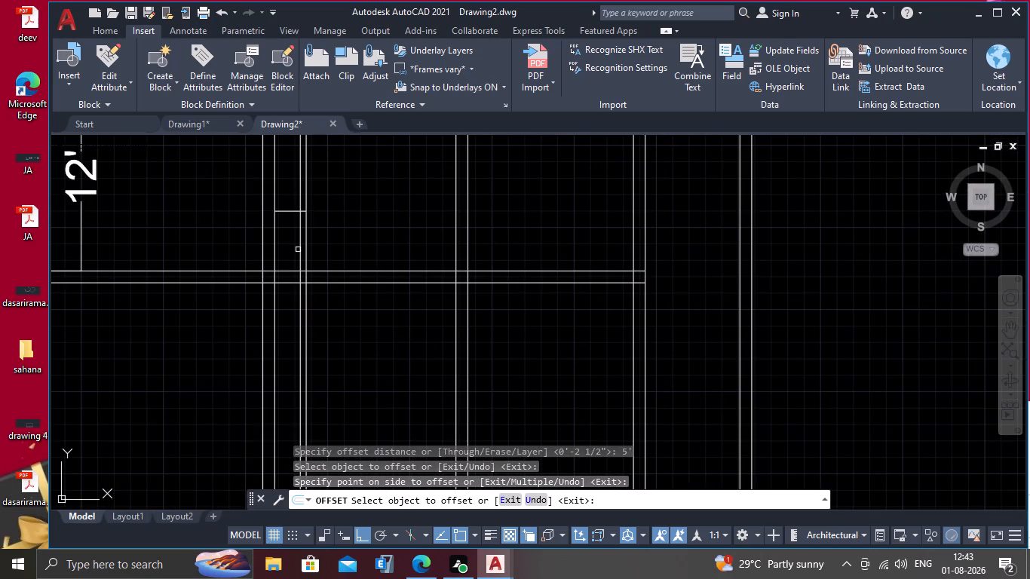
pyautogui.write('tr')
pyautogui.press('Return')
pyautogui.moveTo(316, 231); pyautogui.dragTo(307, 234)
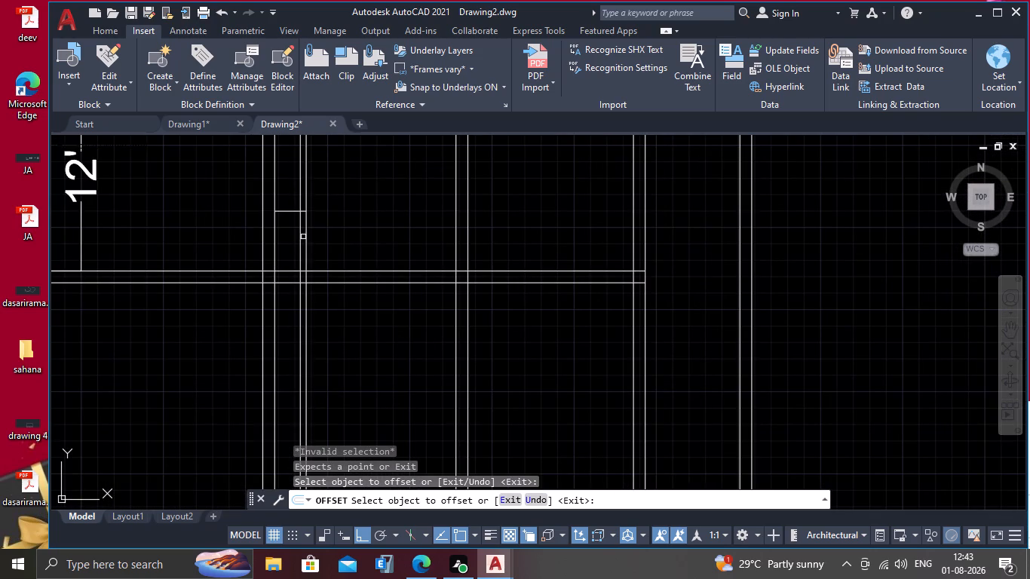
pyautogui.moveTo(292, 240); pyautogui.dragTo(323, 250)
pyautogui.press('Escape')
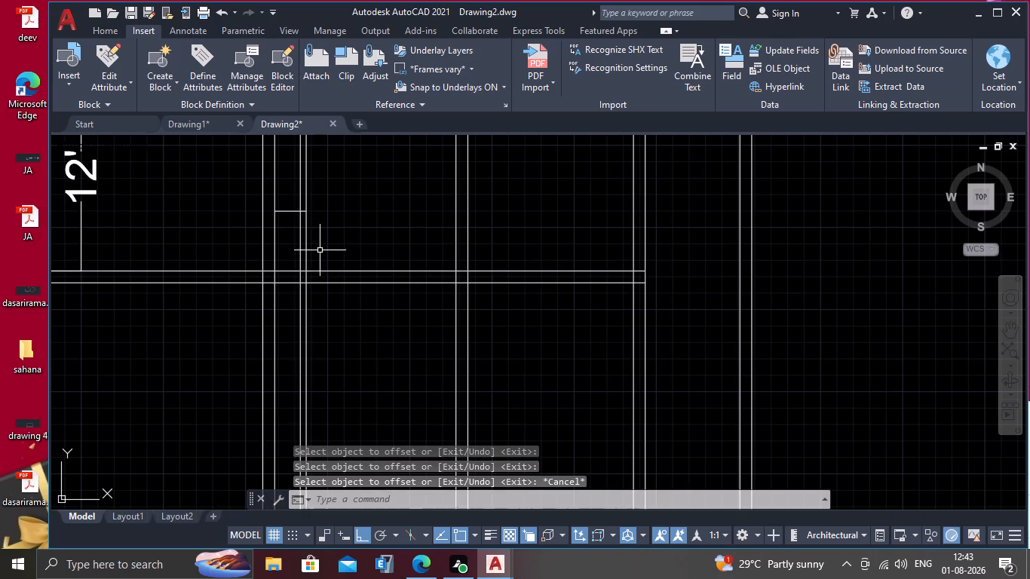
# Trim the partition's two vertical lines between the 5' offset line and the wall below it.
pyautogui.write('tr')
pyautogui.press('Return')
pyautogui.moveTo(323, 240); pyautogui.dragTo(302, 251)
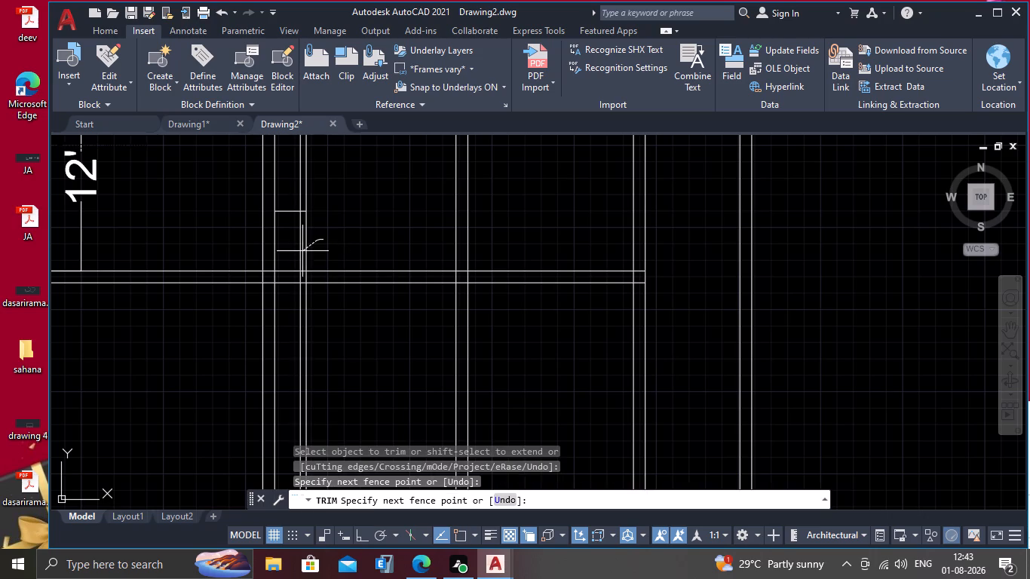
pyautogui.moveTo(302, 251); pyautogui.dragTo(292, 258)
pyautogui.press('Escape')
# Delete the two leftover vertical partition lines running down from the middle room's lower wall.
pyautogui.scroll(-2, 288, 258)
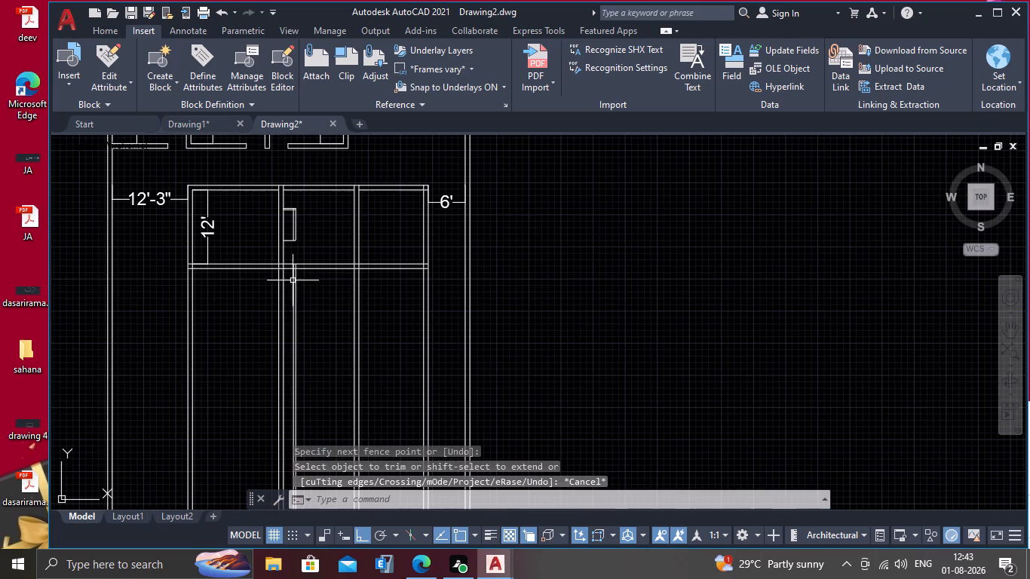
pyautogui.click(307, 292)
pyautogui.click(291, 308)
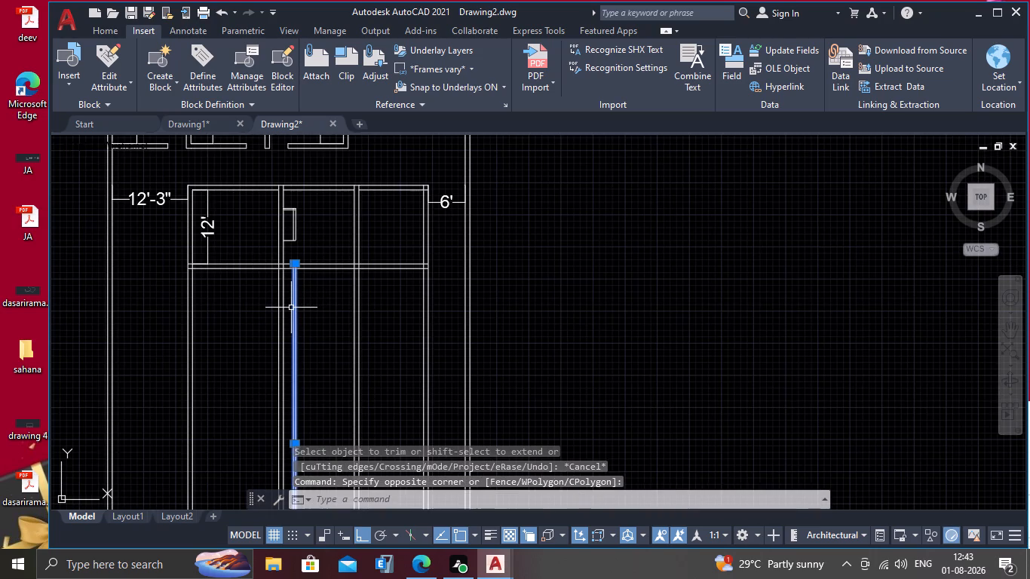
pyautogui.press('Delete')
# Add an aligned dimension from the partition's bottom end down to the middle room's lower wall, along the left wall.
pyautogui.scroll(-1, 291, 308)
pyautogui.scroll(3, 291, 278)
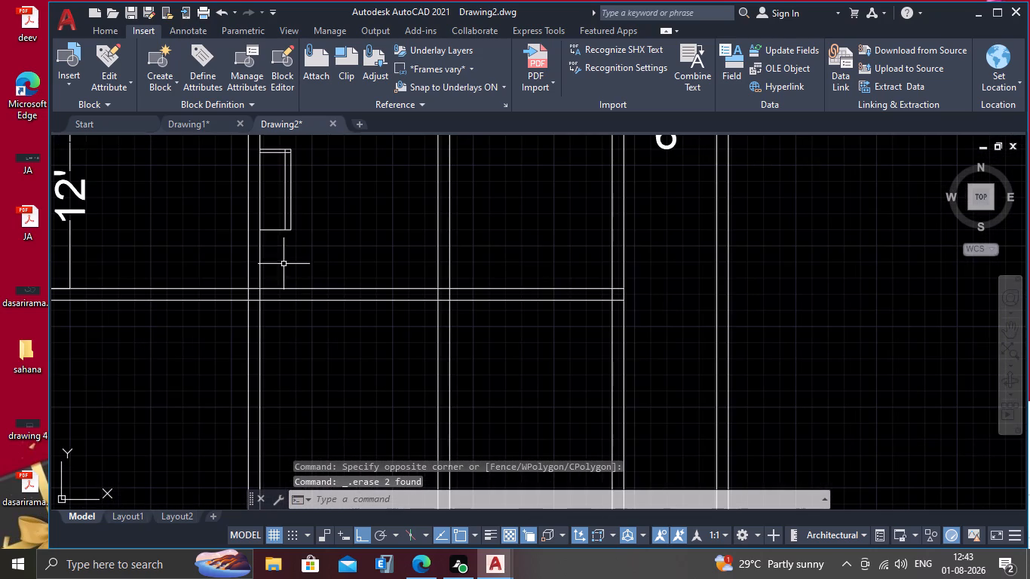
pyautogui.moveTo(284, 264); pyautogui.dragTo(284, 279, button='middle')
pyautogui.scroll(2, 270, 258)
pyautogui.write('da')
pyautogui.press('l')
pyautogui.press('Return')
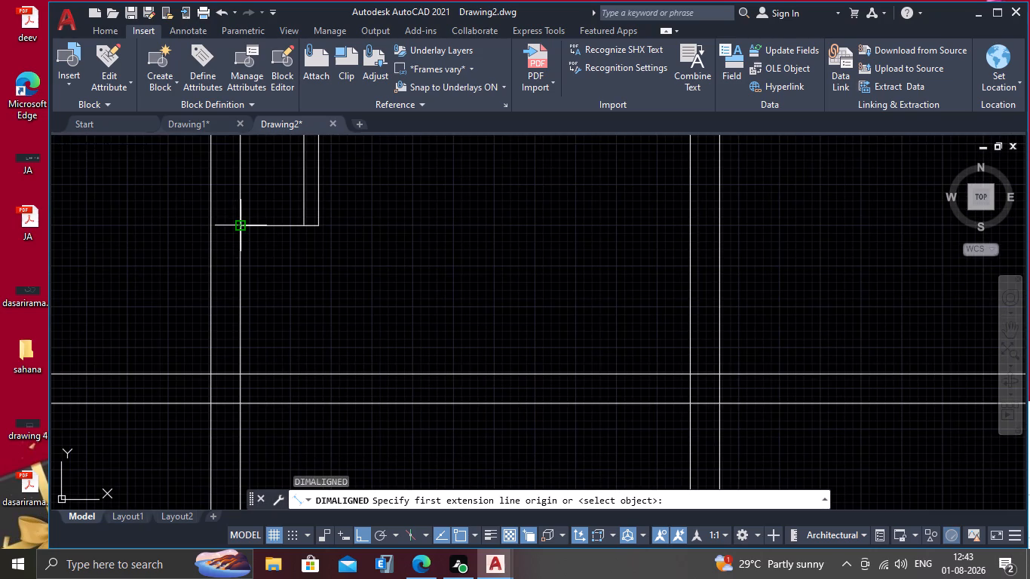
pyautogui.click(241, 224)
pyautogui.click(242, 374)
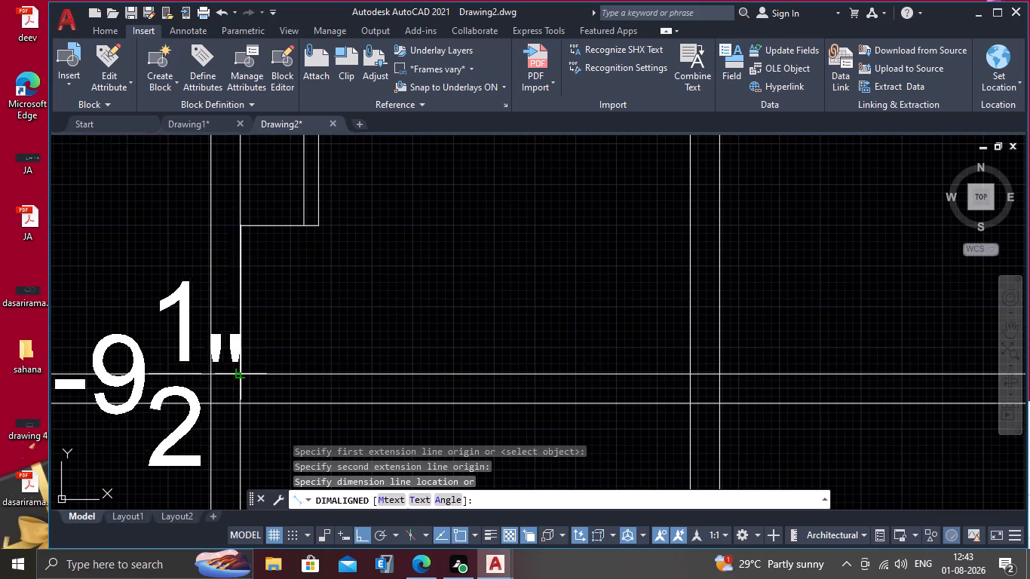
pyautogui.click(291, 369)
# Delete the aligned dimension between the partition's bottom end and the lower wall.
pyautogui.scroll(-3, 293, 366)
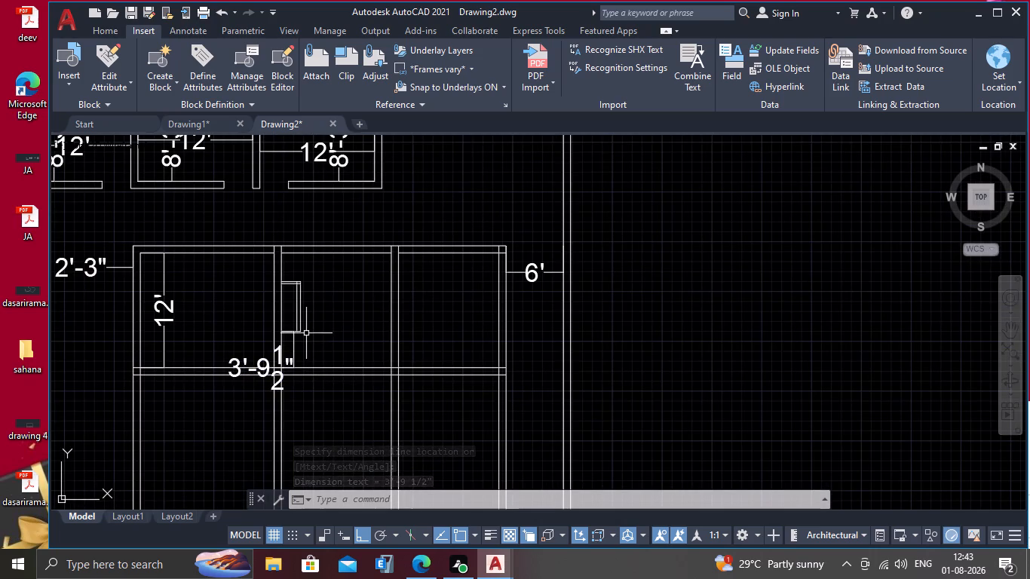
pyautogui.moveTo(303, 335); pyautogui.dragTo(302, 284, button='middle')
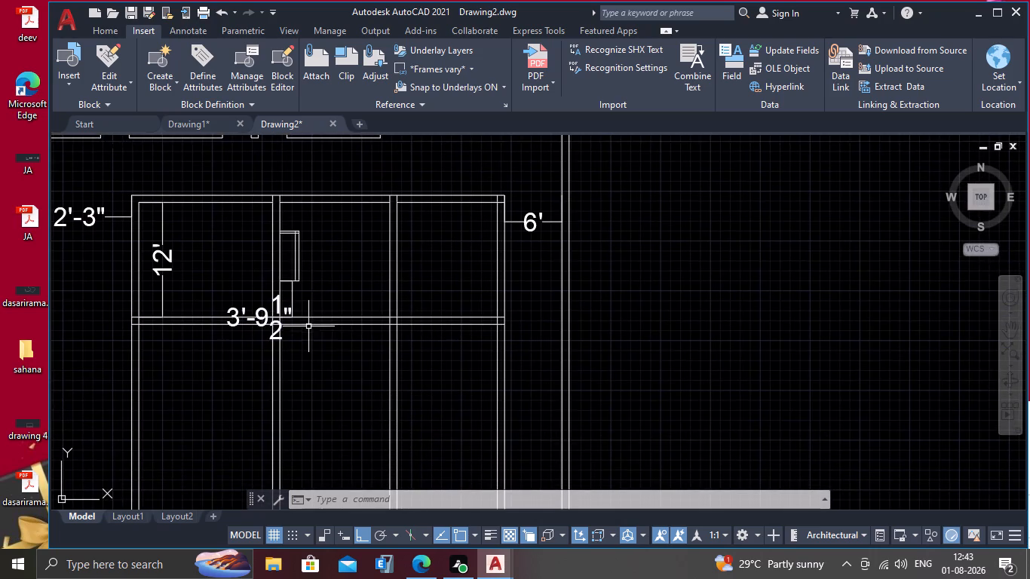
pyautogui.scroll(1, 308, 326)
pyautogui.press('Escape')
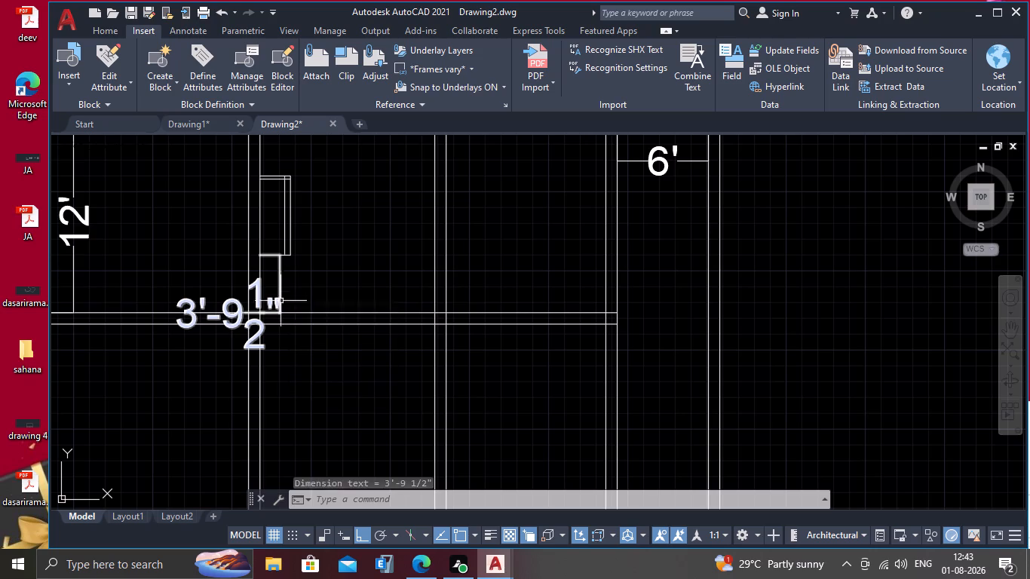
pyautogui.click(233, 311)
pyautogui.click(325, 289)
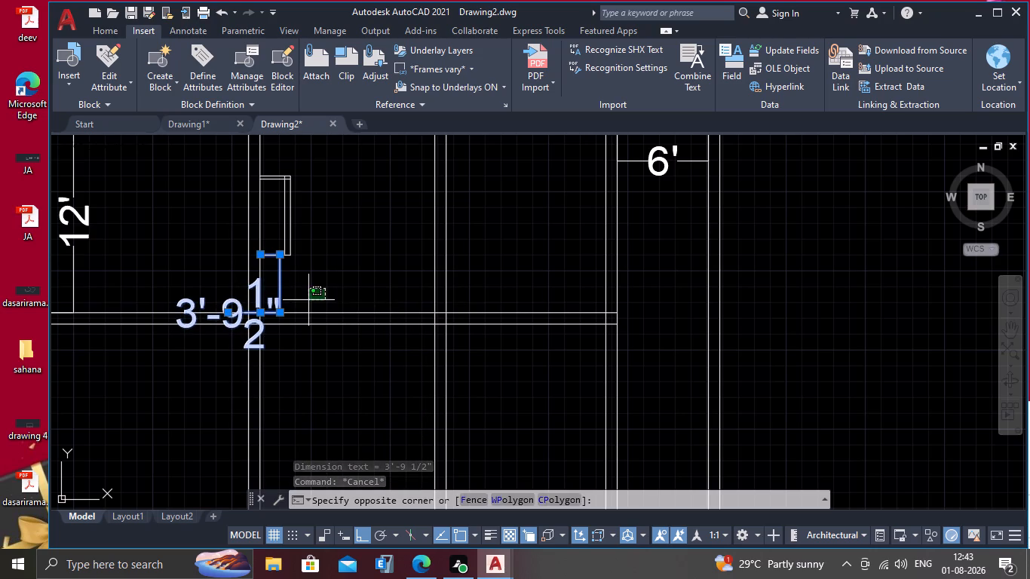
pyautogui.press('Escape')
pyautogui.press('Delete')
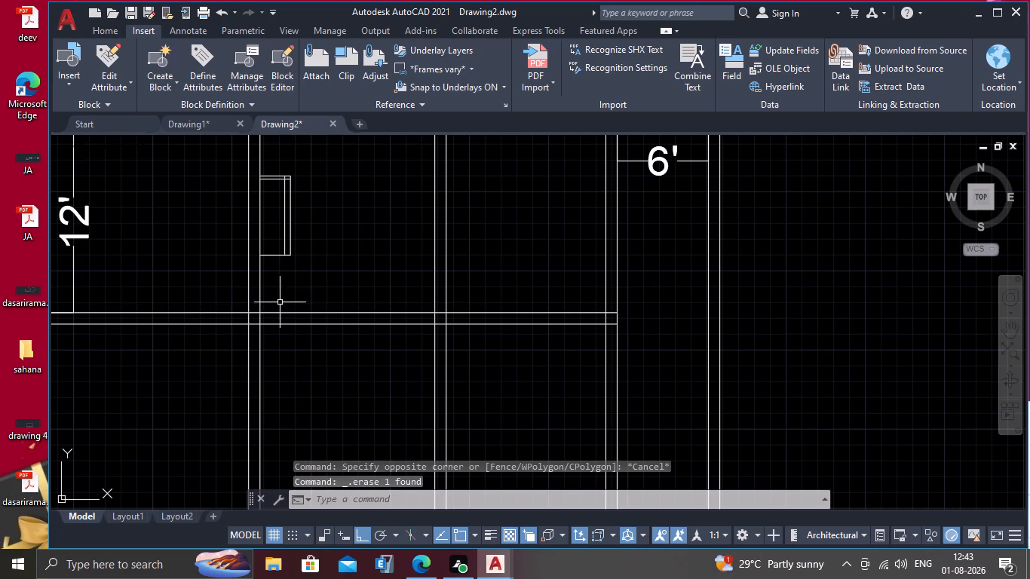
# Offset the upper line of the middle room's lower wall 3' upward into the room.
pyautogui.scroll(2, 268, 295)
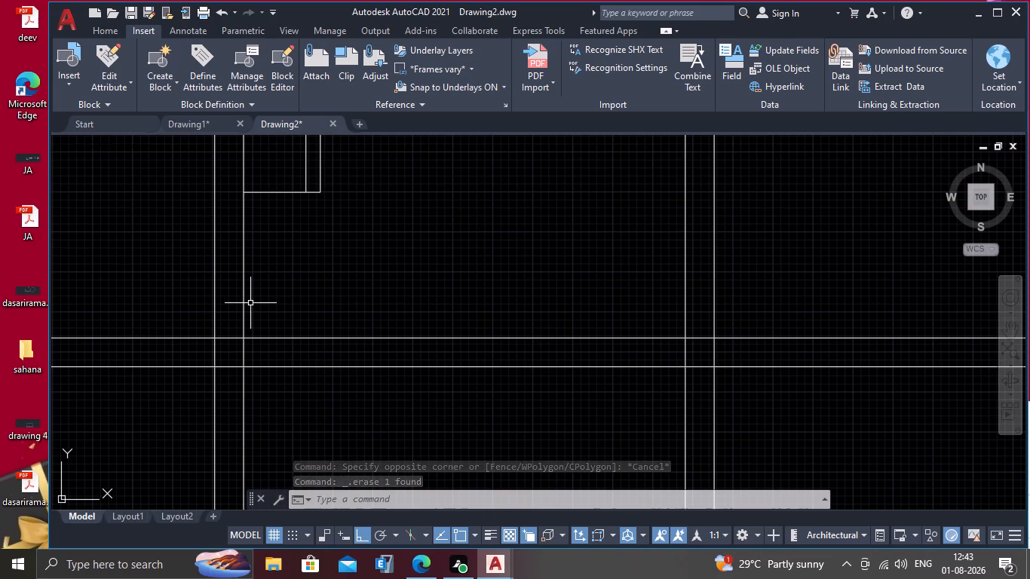
pyautogui.press('o')
pyautogui.press('Return')
pyautogui.write("3'")
pyautogui.press('Return')
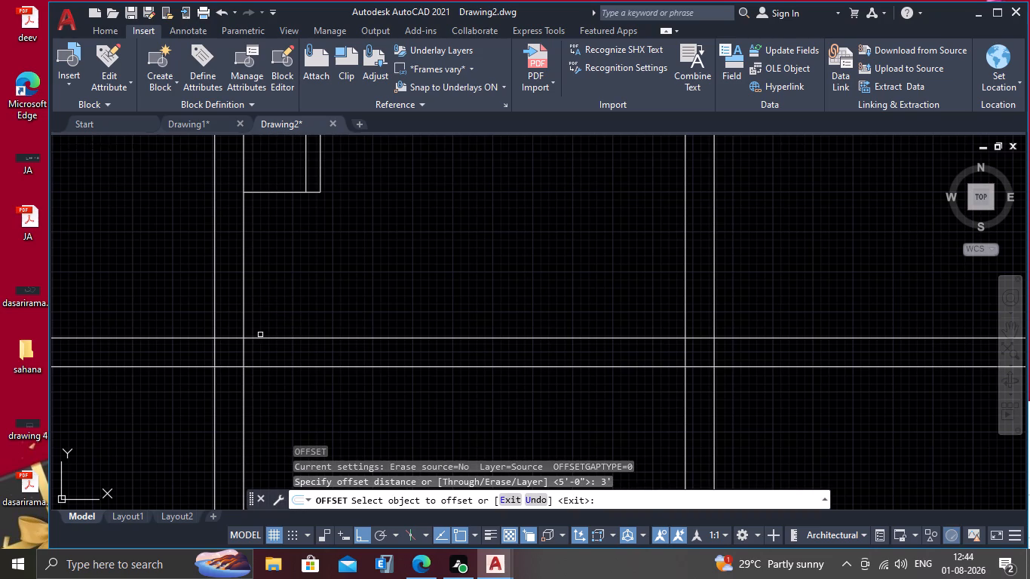
pyautogui.click(260, 337)
pyautogui.click(265, 286)
pyautogui.scroll(-1, 265, 291)
pyautogui.press('Escape')
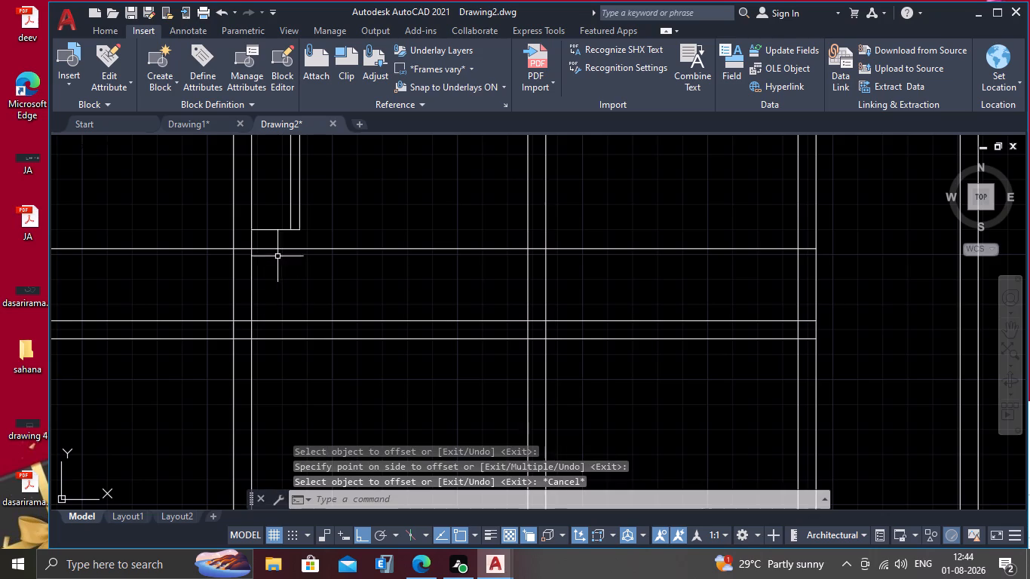
# Delete all the lines of the narrow partition beside the middle room's left wall.
pyautogui.moveTo(279, 248); pyautogui.dragTo(280, 299, button='middle')
pyautogui.scroll(2, 285, 256)
pyautogui.scroll(-1, 275, 267)
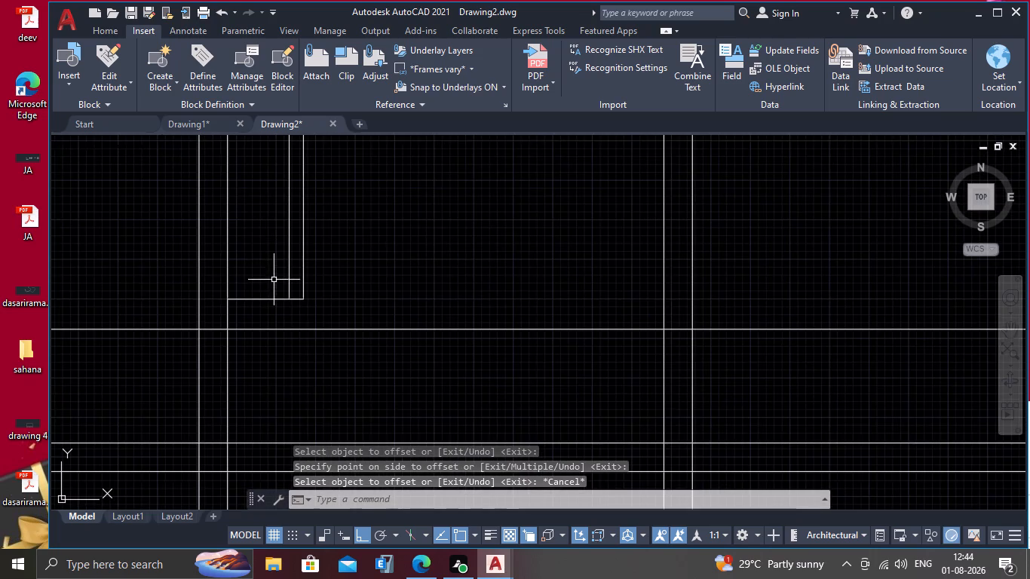
pyautogui.moveTo(274, 280); pyautogui.dragTo(272, 321, button='middle')
pyautogui.scroll(-1, 259, 188)
pyautogui.moveTo(259, 188); pyautogui.dragTo(266, 254, button='middle')
pyautogui.moveTo(268, 274); pyautogui.dragTo(271, 225, button='middle')
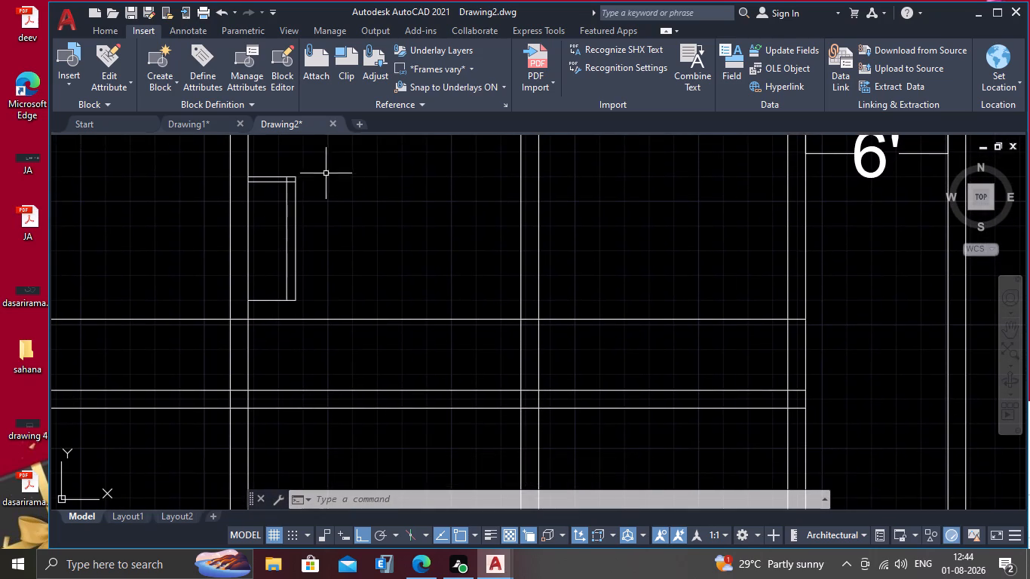
pyautogui.click(327, 165)
pyautogui.click(278, 310)
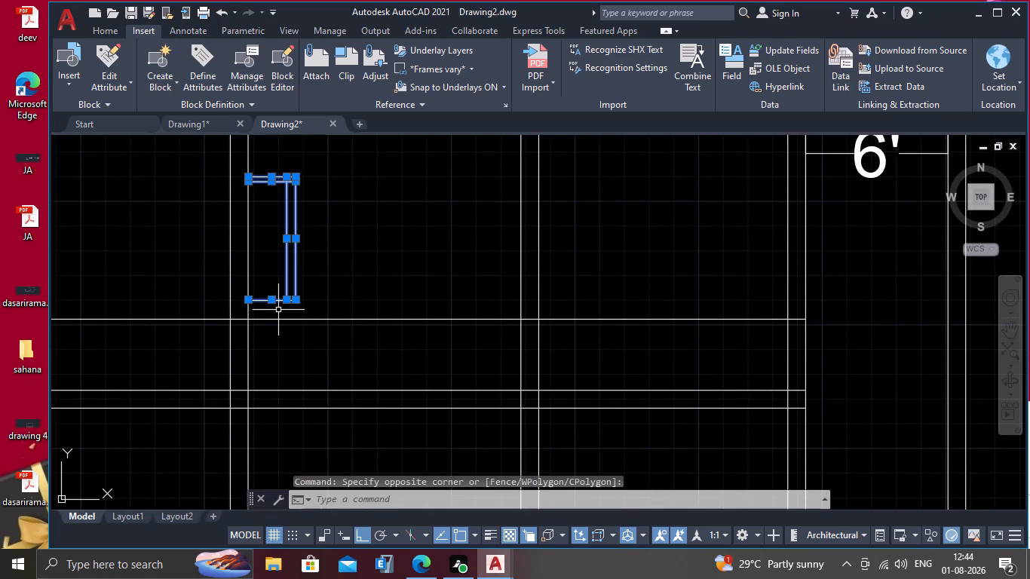
pyautogui.press('Delete')
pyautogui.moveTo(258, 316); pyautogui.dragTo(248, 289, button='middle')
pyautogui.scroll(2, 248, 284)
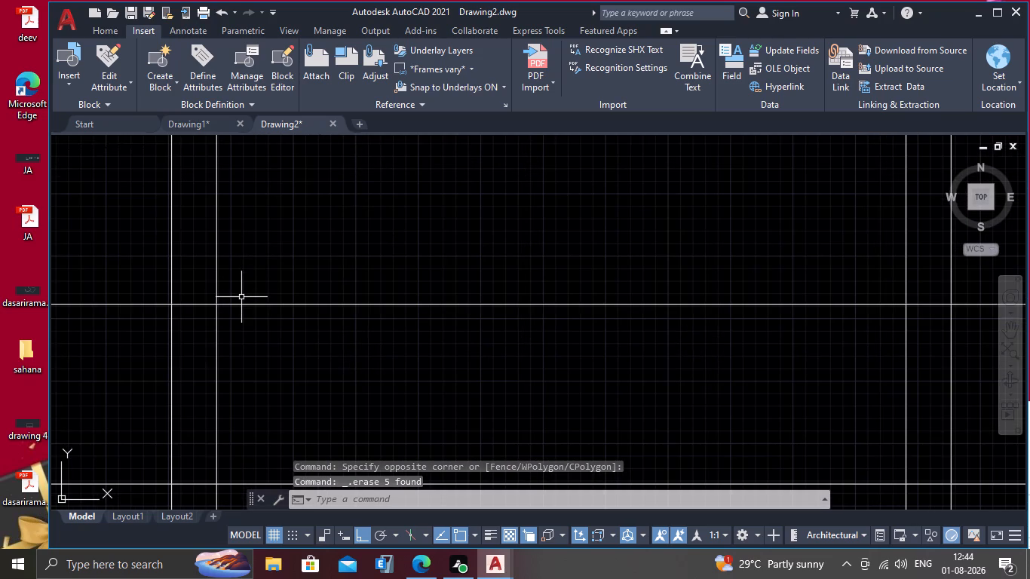
# Offset the inner line of the middle room's left wall 2' into the room.
pyautogui.scroll(-2, 256, 291)
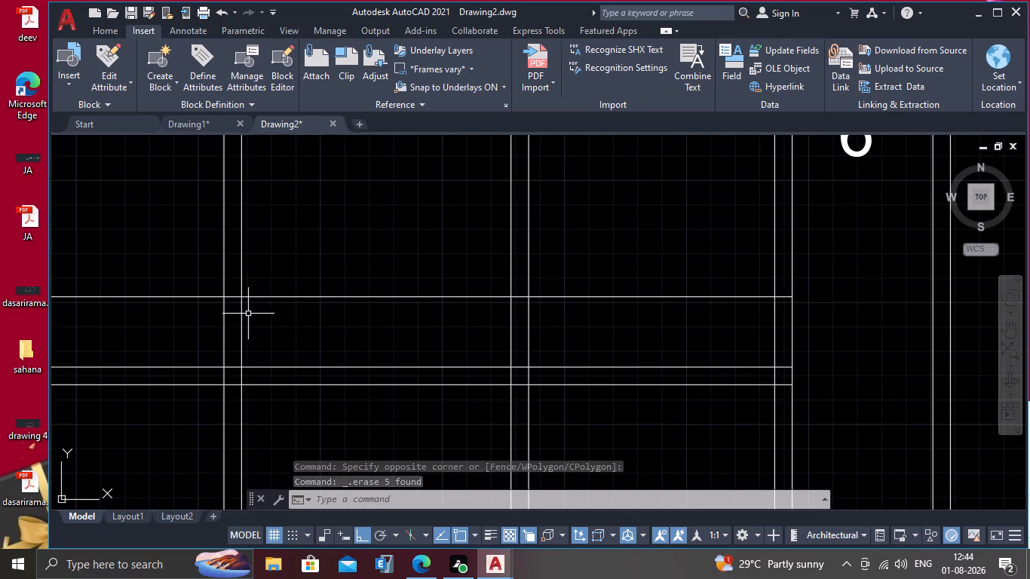
pyautogui.press('o')
pyautogui.press('Return')
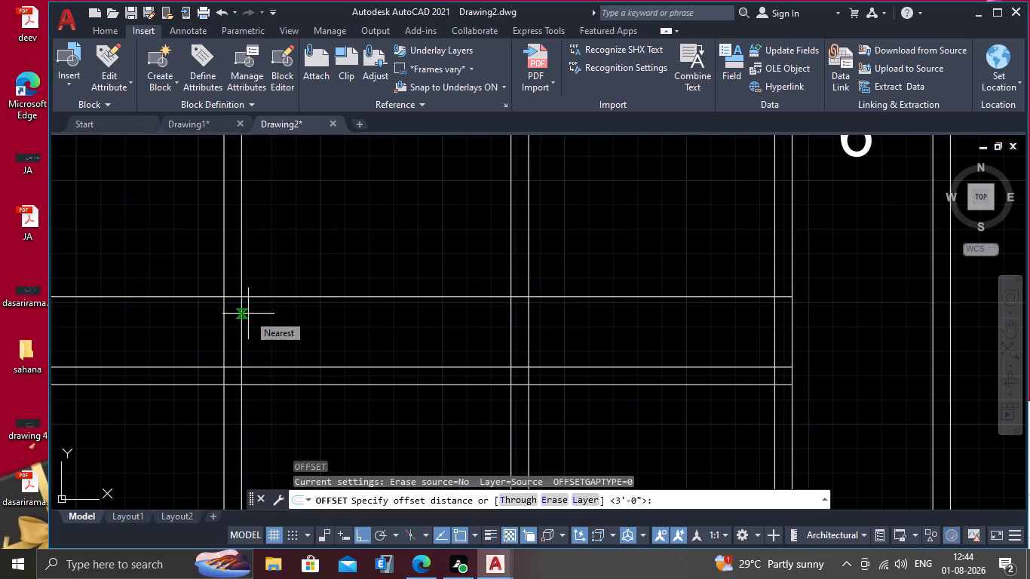
pyautogui.write("2'")
pyautogui.press('Return')
pyautogui.click(242, 275)
pyautogui.click(269, 277)
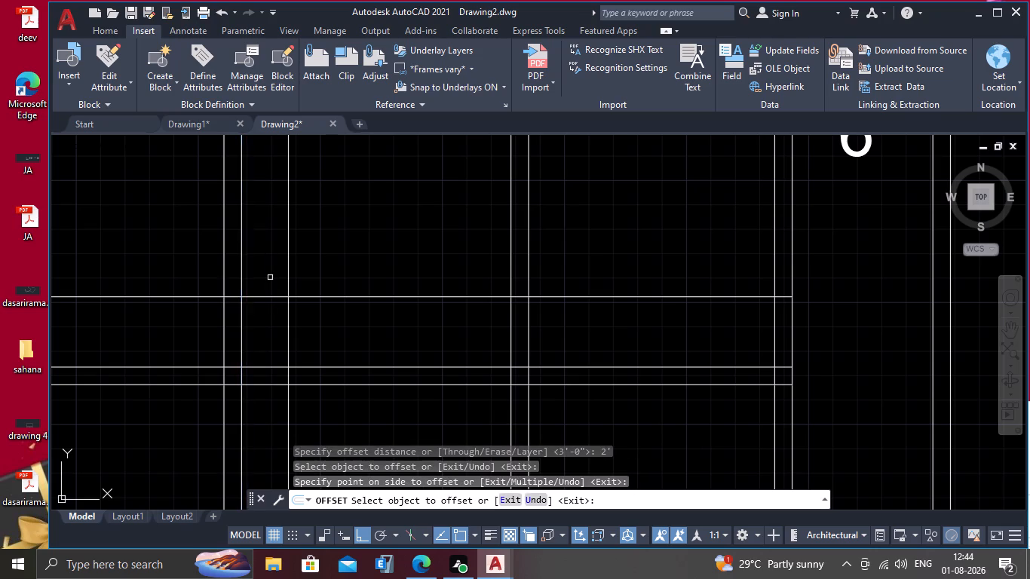
pyautogui.scroll(-1, 271, 277)
pyautogui.moveTo(268, 284); pyautogui.dragTo(268, 346, button='middle')
pyautogui.press('Escape')
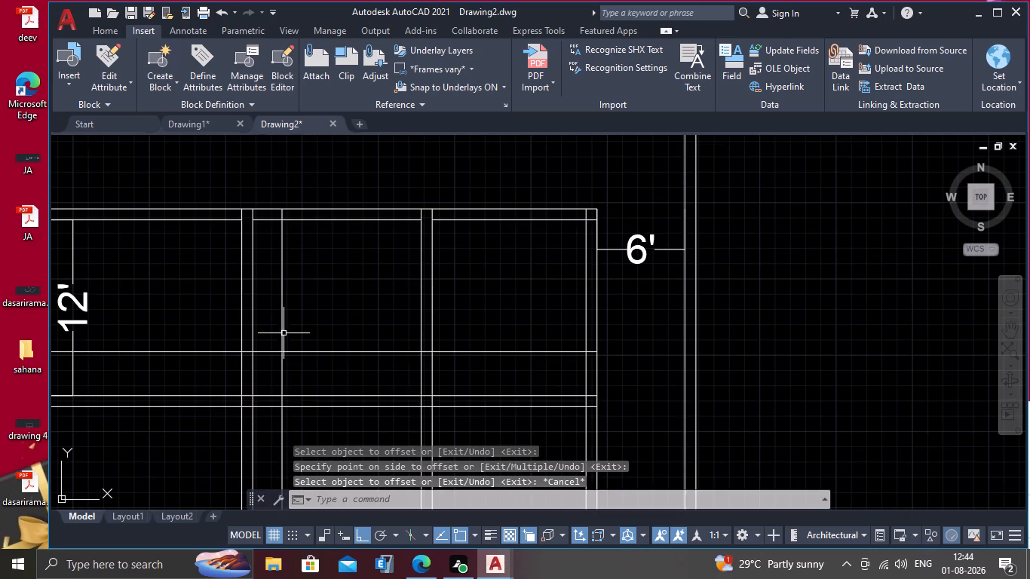
# Trim the horizontal guide line across the middle room beyond the 2' offset line, and delete its leftover piece in the right-hand room.
pyautogui.write('tr')
pyautogui.press('Return')
pyautogui.moveTo(317, 326); pyautogui.dragTo(323, 350)
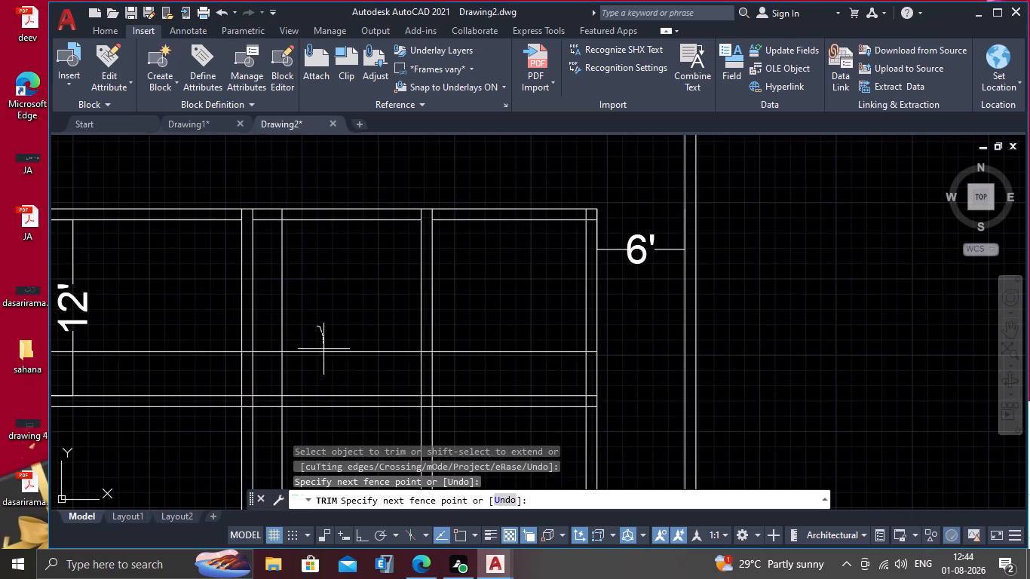
pyautogui.moveTo(323, 350); pyautogui.dragTo(323, 366)
pyautogui.press('Escape')
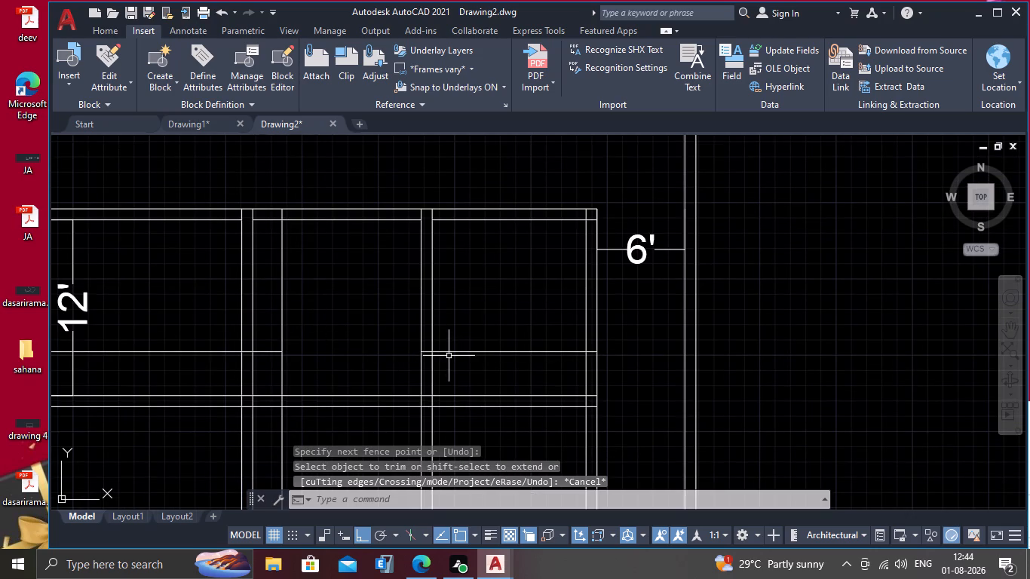
pyautogui.click(449, 354)
pyautogui.press('Delete')
pyautogui.scroll(-2, 448, 353)
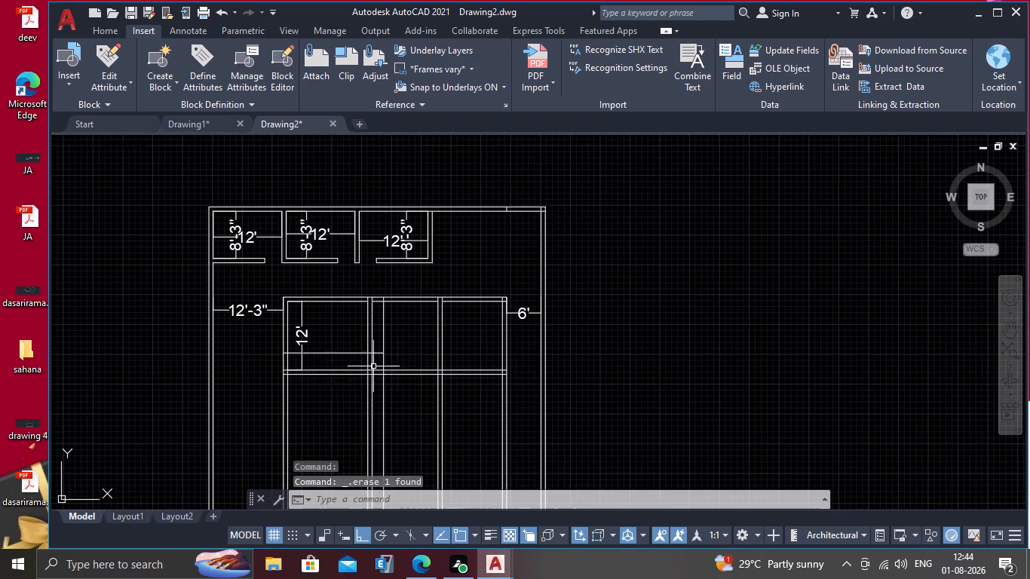
# Trim the guide line inside the middle room's left wall thickness and delete its leftover piece in the left-hand room.
pyautogui.scroll(2, 340, 345)
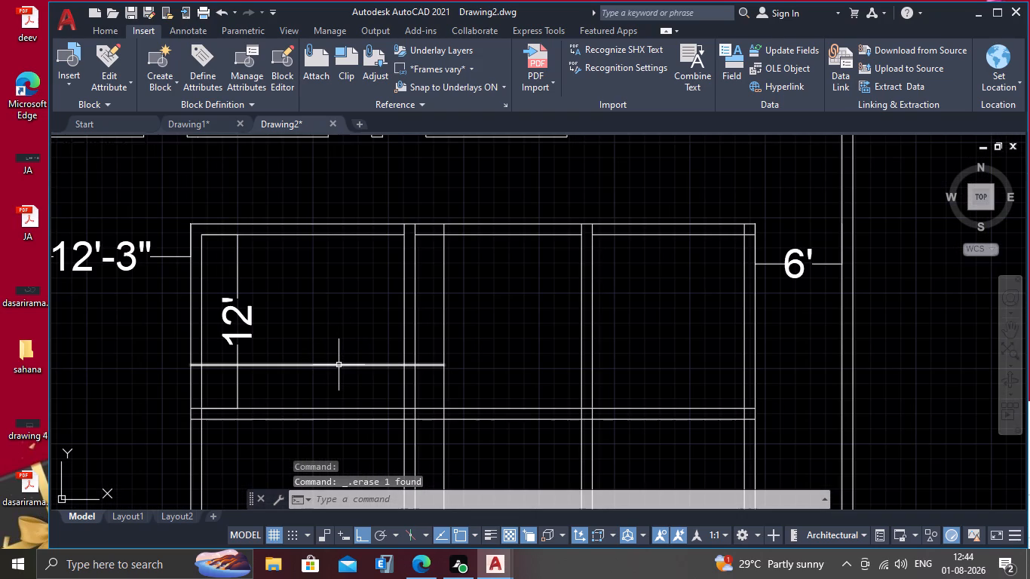
pyautogui.press('Escape')
pyautogui.scroll(2, 390, 371)
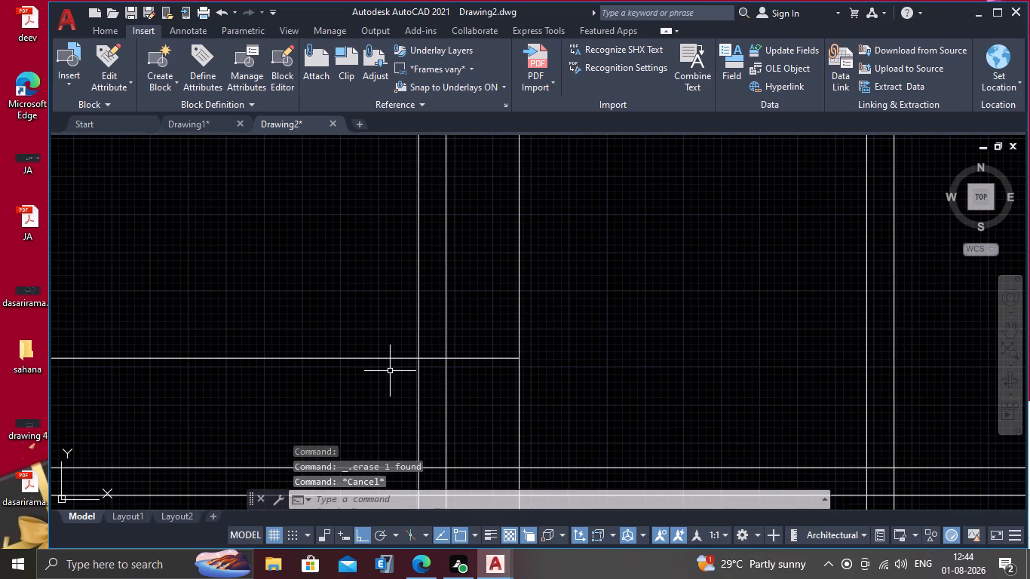
pyautogui.write('tr')
pyautogui.press('Return')
pyautogui.click(437, 358)
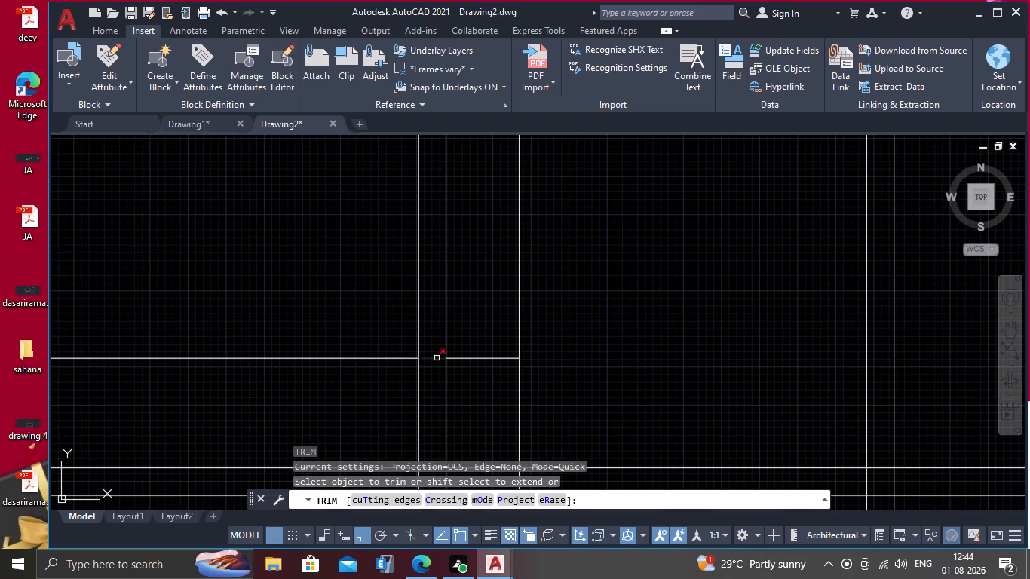
pyautogui.press('Escape')
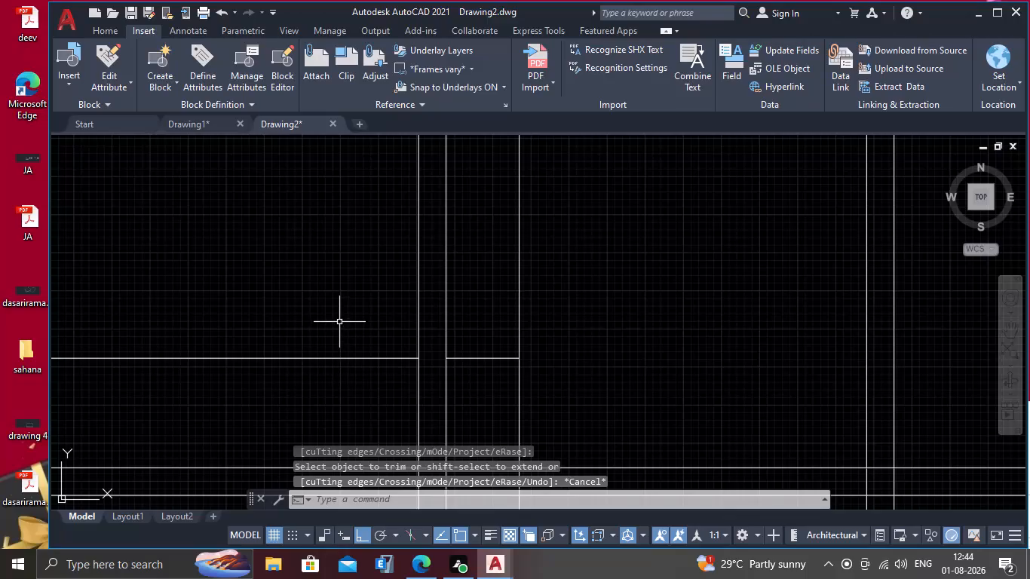
pyautogui.click(270, 360)
pyautogui.press('Delete')
# Offset the short horizontal line beside the middle room's left wall 2.5" upward.
pyautogui.scroll(-2, 270, 360)
pyautogui.moveTo(267, 361); pyautogui.dragTo(308, 345, button='middle')
pyautogui.moveTo(262, 346); pyautogui.dragTo(254, 306, button='middle')
pyautogui.scroll(1, 378, 262)
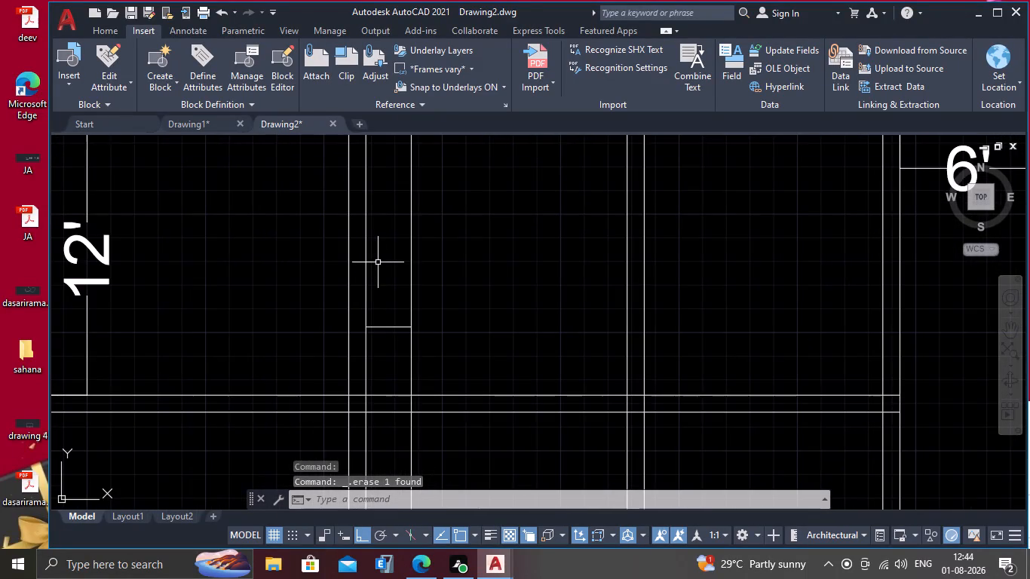
pyautogui.press('Escape')
pyautogui.scroll(1, 392, 350)
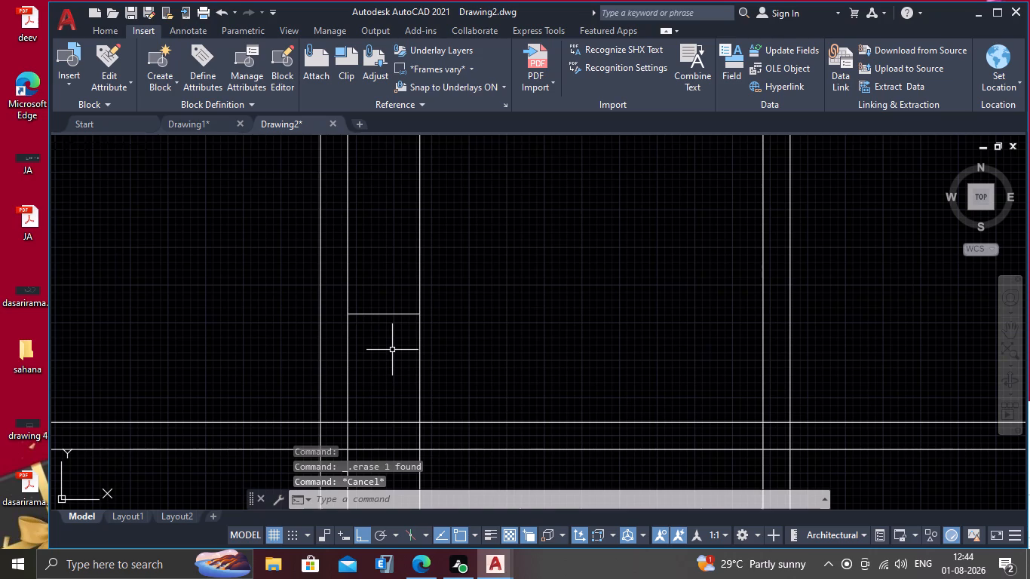
pyautogui.press('o')
pyautogui.press('Return')
pyautogui.write('2.5"')
pyautogui.press('Return')
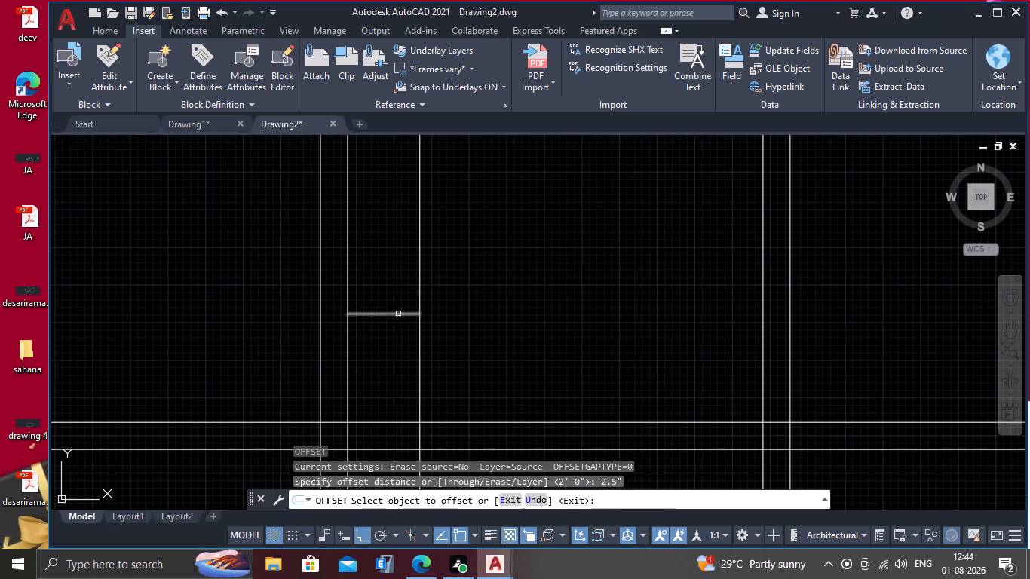
pyautogui.click(398, 312)
pyautogui.click(392, 291)
pyautogui.press('Escape')
# Offset the upper of the two short horizontal lines 5' upward along the middle room's left wall.
pyautogui.scroll(-1, 394, 287)
pyautogui.moveTo(394, 287); pyautogui.dragTo(388, 320, button='middle')
pyautogui.press('o')
pyautogui.press('Return')
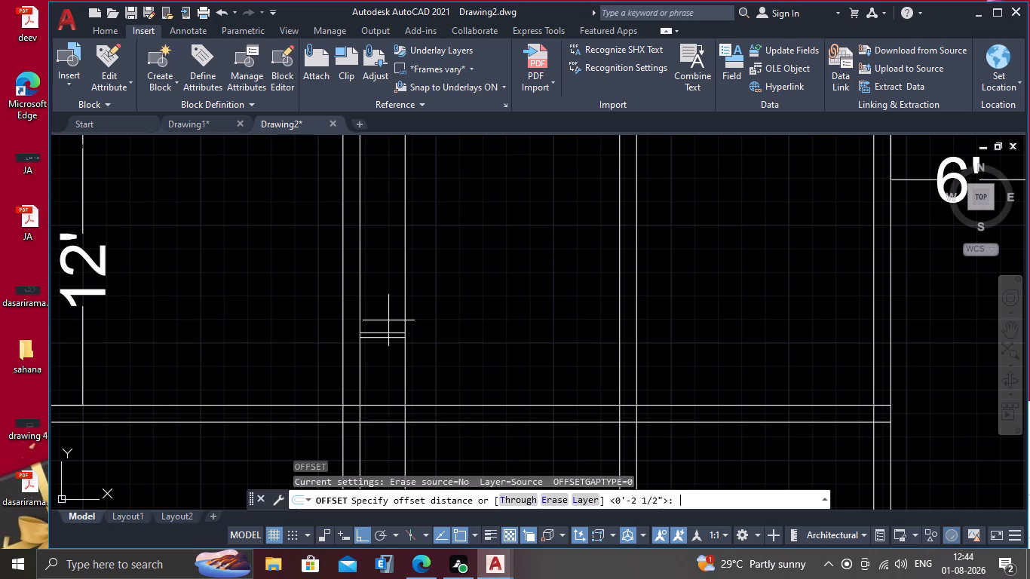
pyautogui.write("5'")
pyautogui.press('Return')
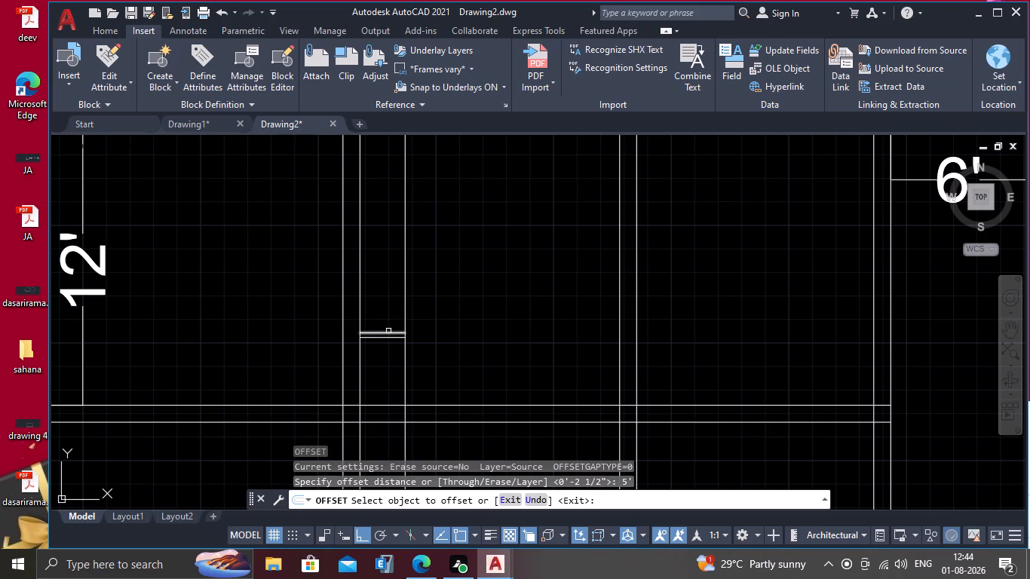
pyautogui.click(388, 331)
pyautogui.click(385, 273)
pyautogui.press('Escape')
# Offset the topmost short horizontal line another 2.5" upward to form the partition's upper end.
pyautogui.press('o')
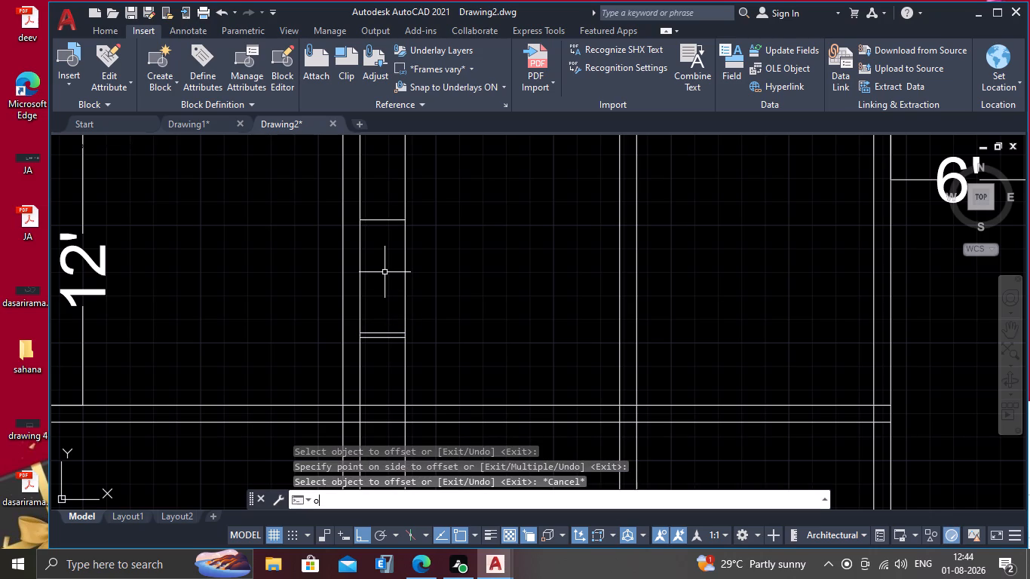
pyautogui.press('Return')
pyautogui.press('2')
pyautogui.write('.5"')
pyautogui.press('Return')
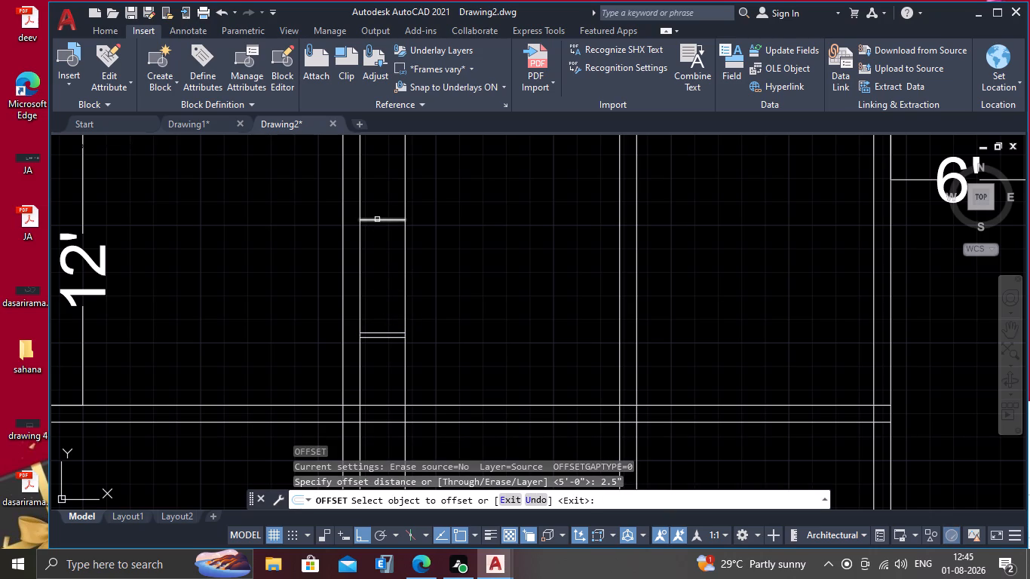
pyautogui.click(377, 219)
pyautogui.click(375, 198)
pyautogui.press('Escape')
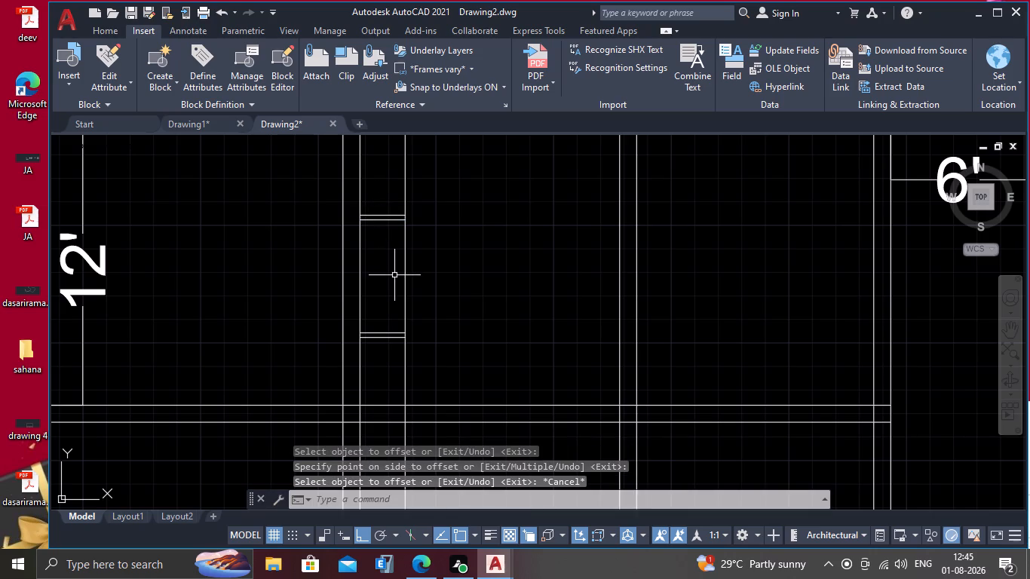
# Offset the partition's outer vertical line 4.5" inward, toward the middle room's left wall.
pyautogui.press('o')
pyautogui.press('Return')
pyautogui.write('4.5"')
pyautogui.press('Return')
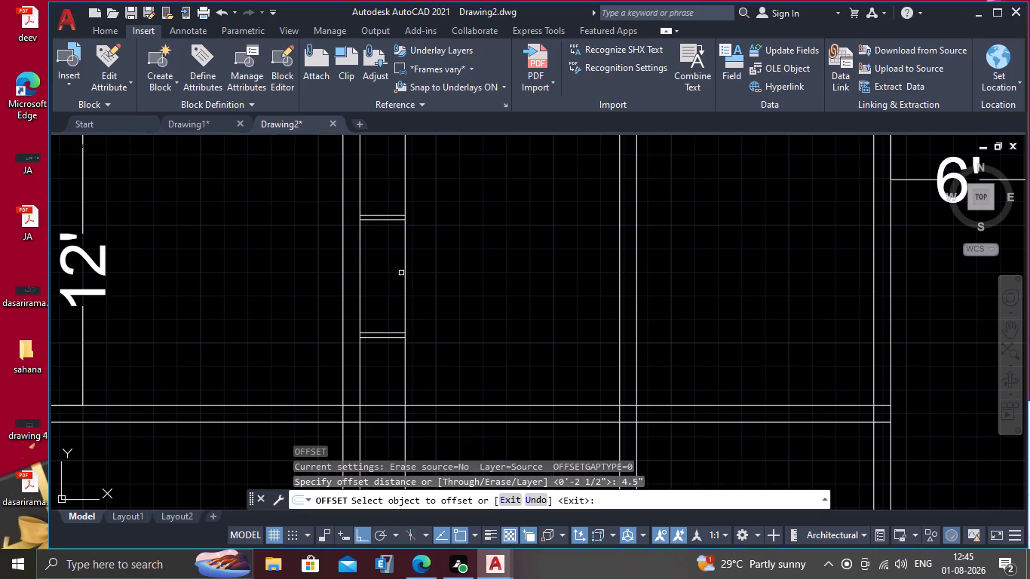
pyautogui.click(406, 274)
pyautogui.click(387, 283)
pyautogui.press('Escape')
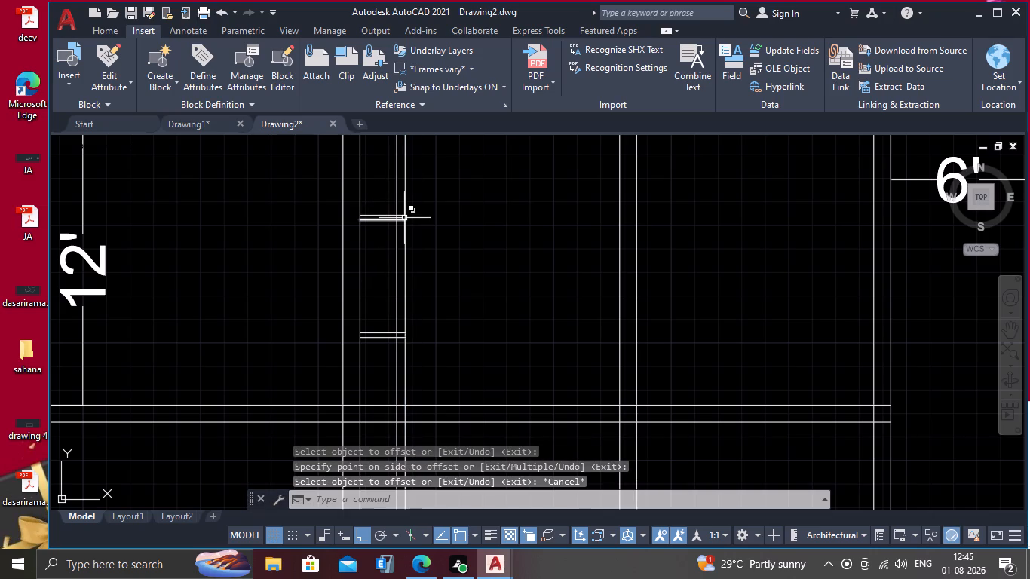
# Trim the two partition verticals above and below its end walls, and clean up the overlapping lines at its lower and upper outer corners.
pyautogui.write('tr')
pyautogui.press('Return')
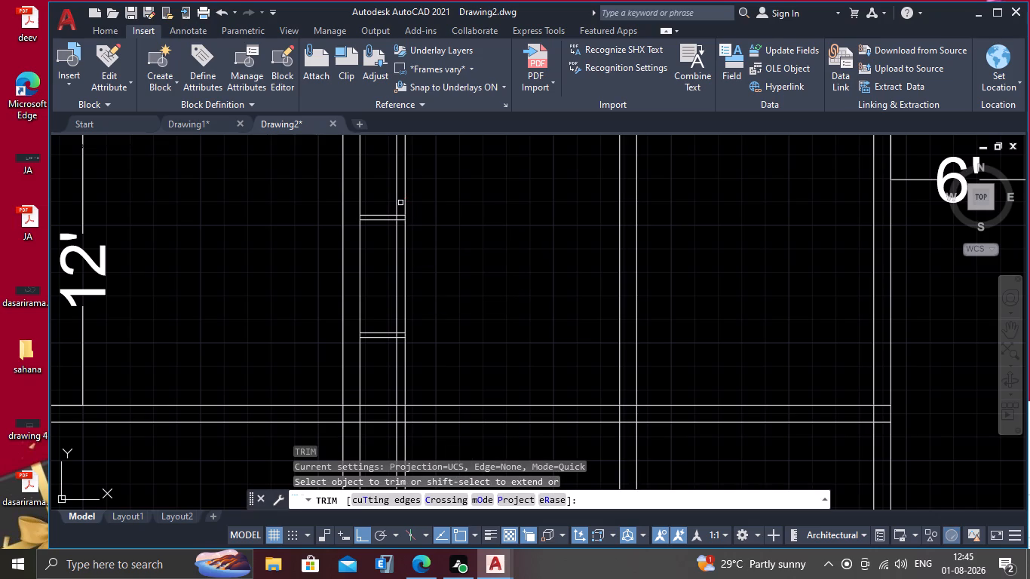
pyautogui.moveTo(391, 203); pyautogui.dragTo(423, 204)
pyautogui.moveTo(428, 351); pyautogui.dragTo(390, 376)
pyautogui.scroll(2, 411, 304)
pyautogui.scroll(2, 382, 367)
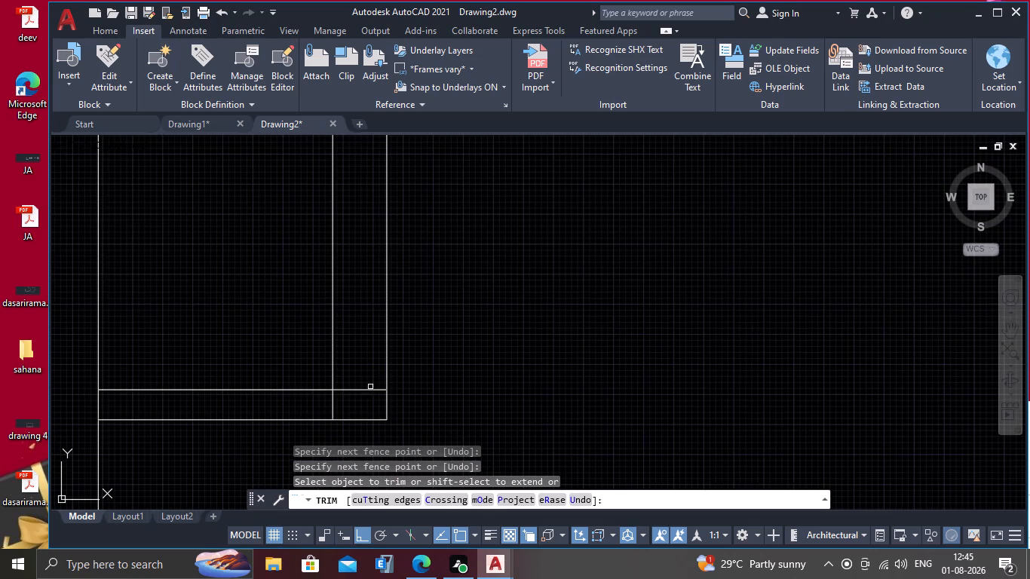
pyautogui.click(364, 392)
pyautogui.click(333, 402)
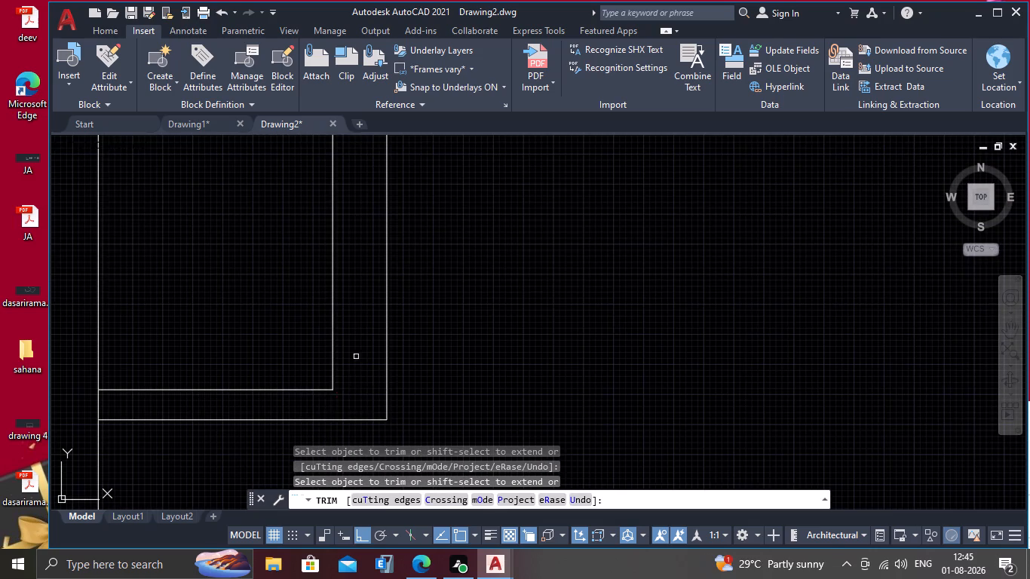
pyautogui.scroll(-3, 356, 357)
pyautogui.scroll(2, 363, 212)
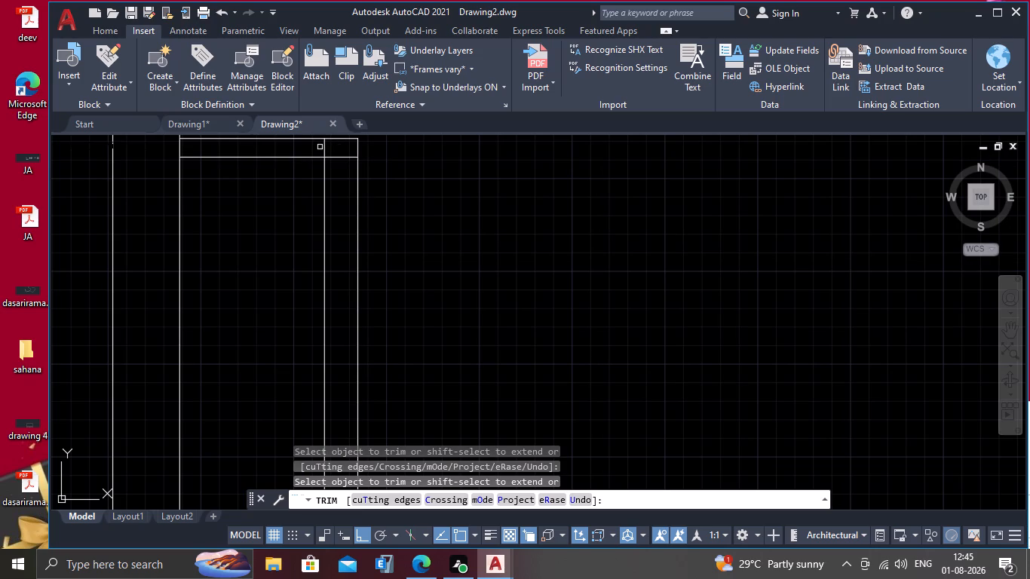
pyautogui.click(326, 146)
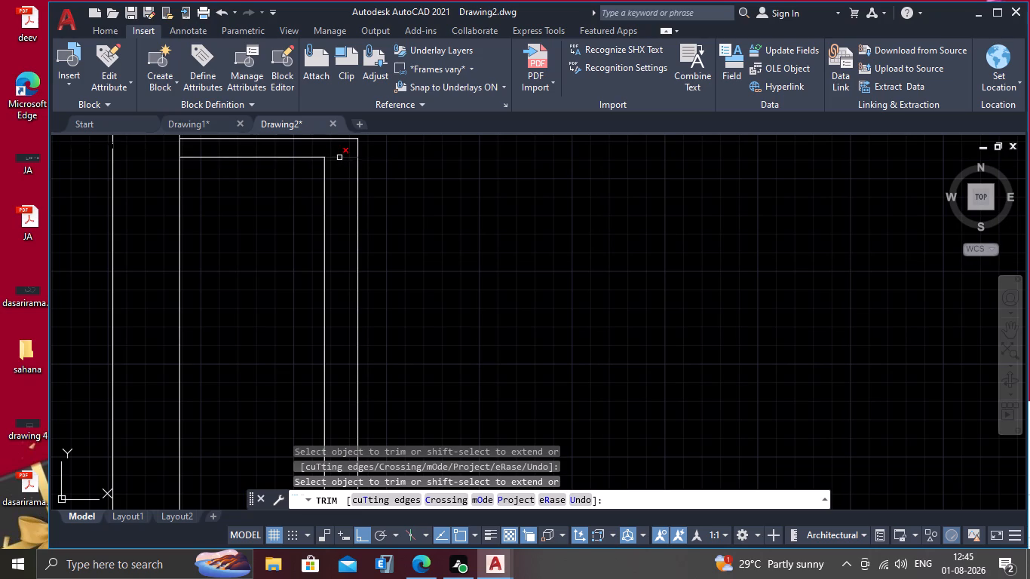
pyautogui.click(339, 158)
pyautogui.scroll(-3, 335, 188)
pyautogui.scroll(-3, 359, 247)
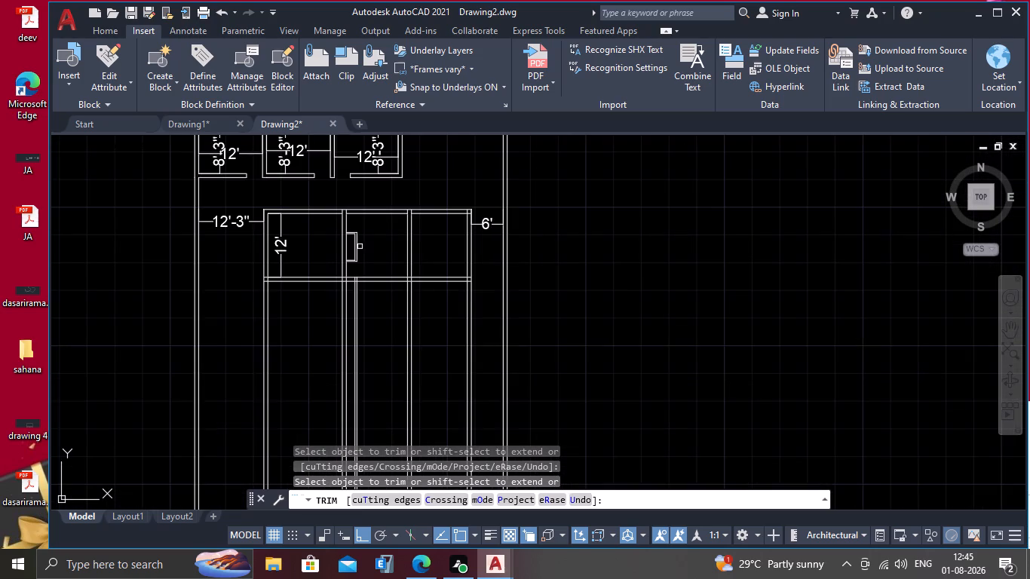
pyautogui.moveTo(365, 293); pyautogui.dragTo(351, 231, button='middle')
pyautogui.press('Escape')
# Delete the two leftover vertical partition lines running below the middle room.
pyautogui.scroll(2, 351, 283)
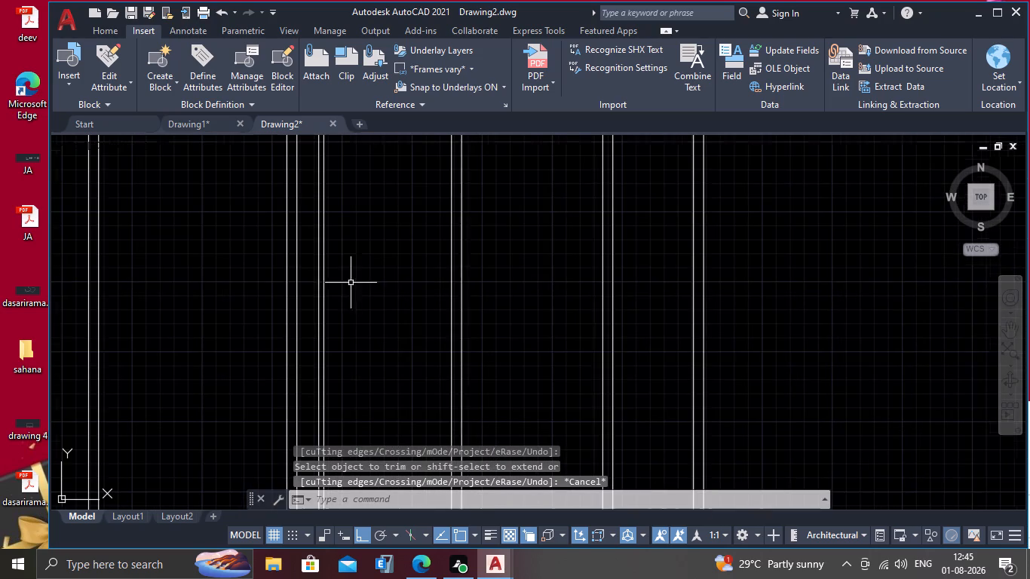
pyautogui.click(345, 286)
pyautogui.click(308, 321)
pyautogui.press('Delete')
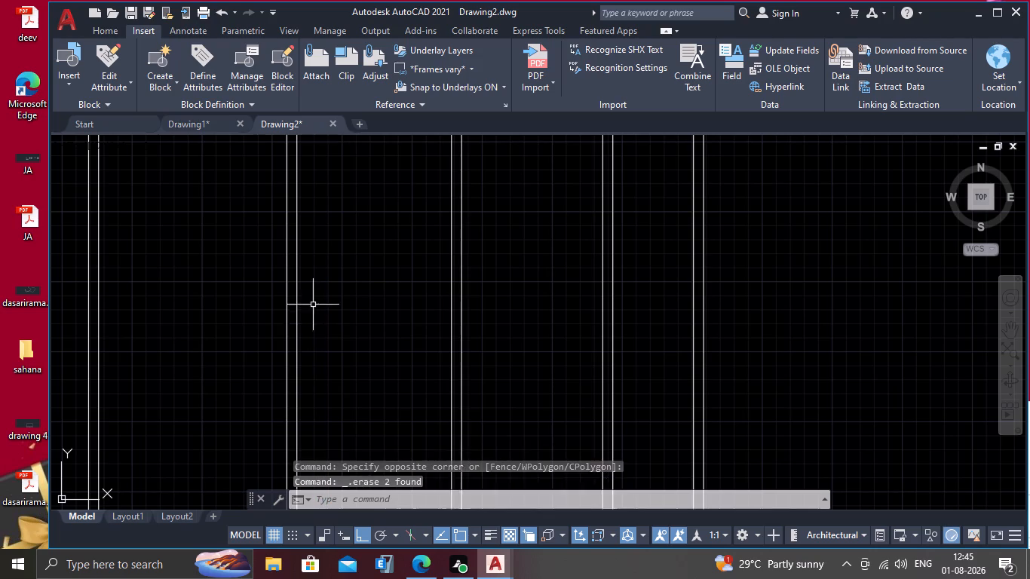
# Move the whole partition outline leftward across the wall thickness so its open ends meet the far face of the middle room's left wall.
pyautogui.scroll(-3, 314, 303)
pyautogui.moveTo(317, 262); pyautogui.dragTo(301, 320, button='middle')
pyautogui.scroll(3, 293, 287)
pyautogui.moveTo(286, 314); pyautogui.dragTo(290, 292, button='middle')
pyautogui.scroll(2, 291, 291)
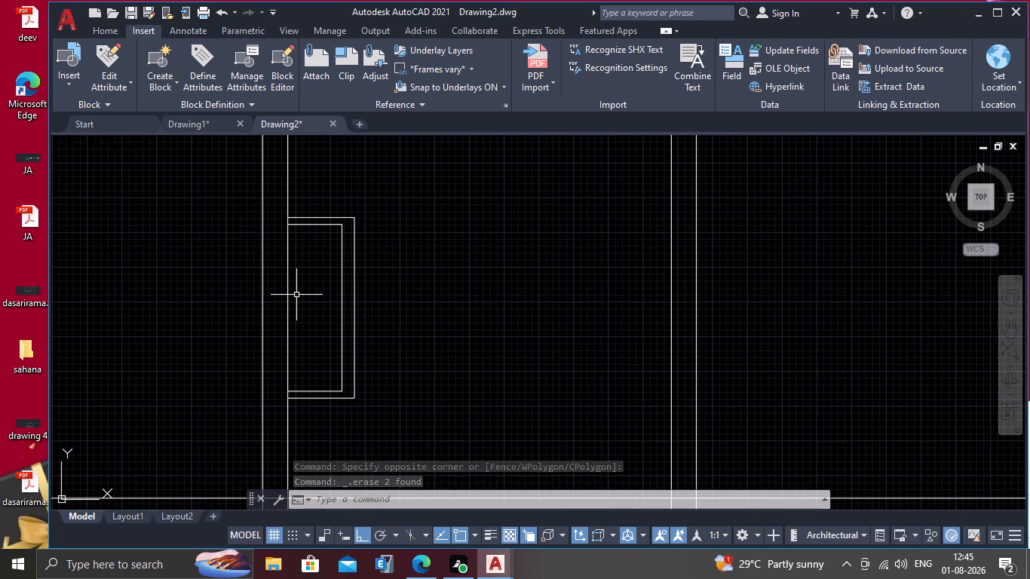
pyautogui.scroll(2, 296, 274)
pyautogui.scroll(-1, 296, 274)
pyautogui.moveTo(297, 256); pyautogui.dragTo(292, 297, button='middle')
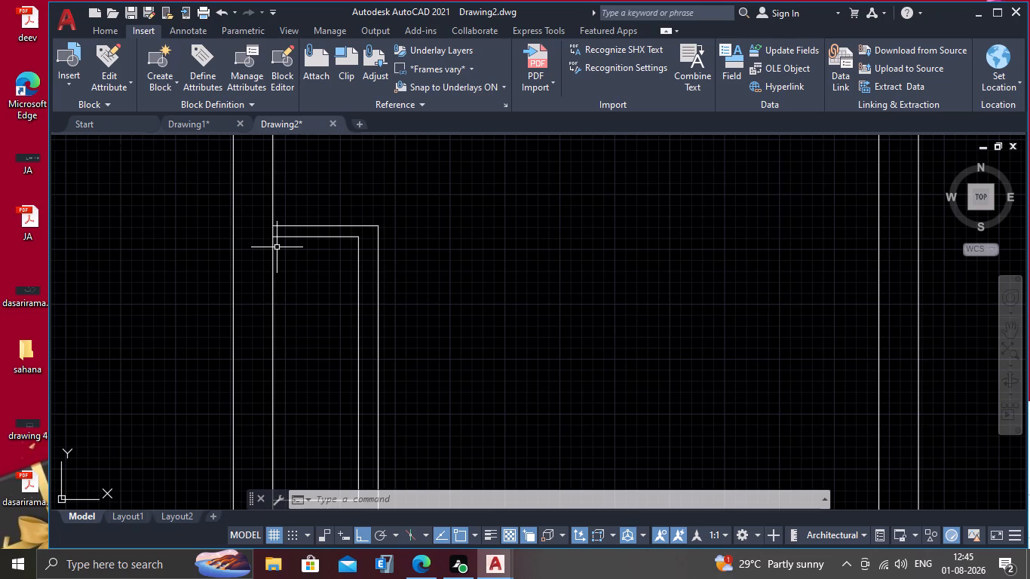
pyautogui.scroll(-1, 277, 249)
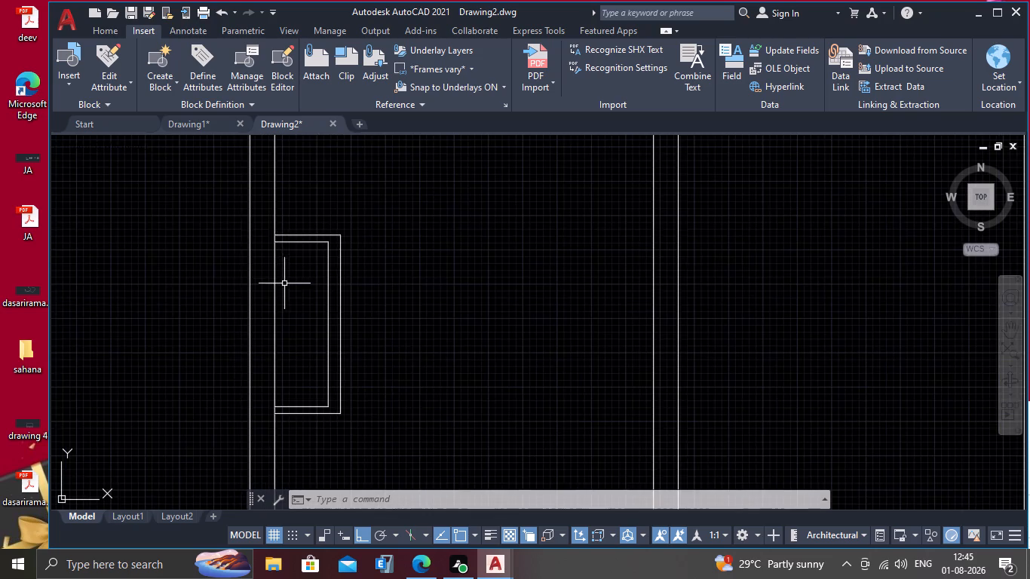
pyautogui.scroll(-2, 289, 283)
pyautogui.moveTo(289, 283); pyautogui.dragTo(281, 308, button='middle')
pyautogui.moveTo(278, 308); pyautogui.dragTo(279, 297, button='middle')
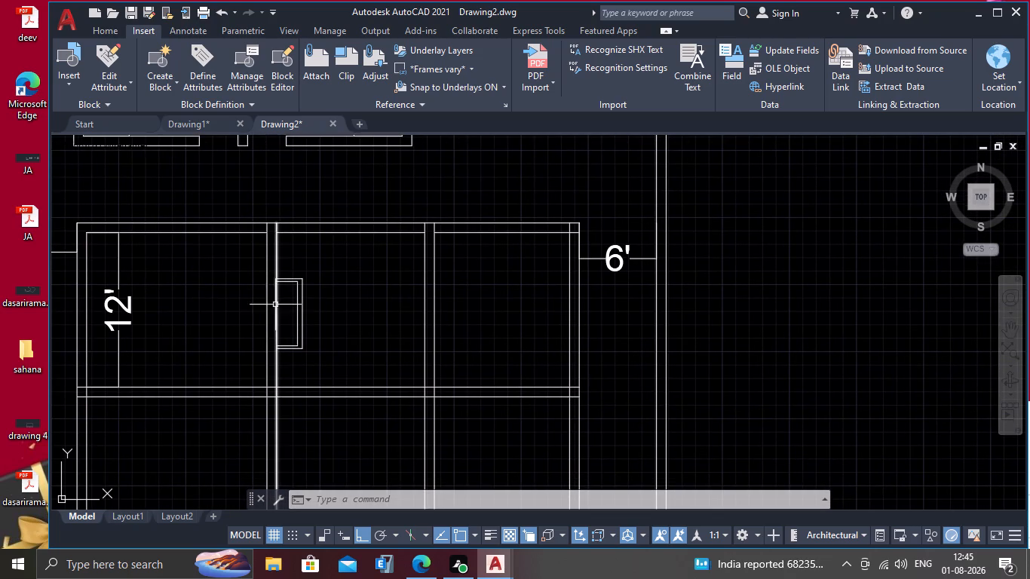
pyautogui.scroll(2, 290, 302)
pyautogui.moveTo(286, 307); pyautogui.dragTo(287, 293, button='middle')
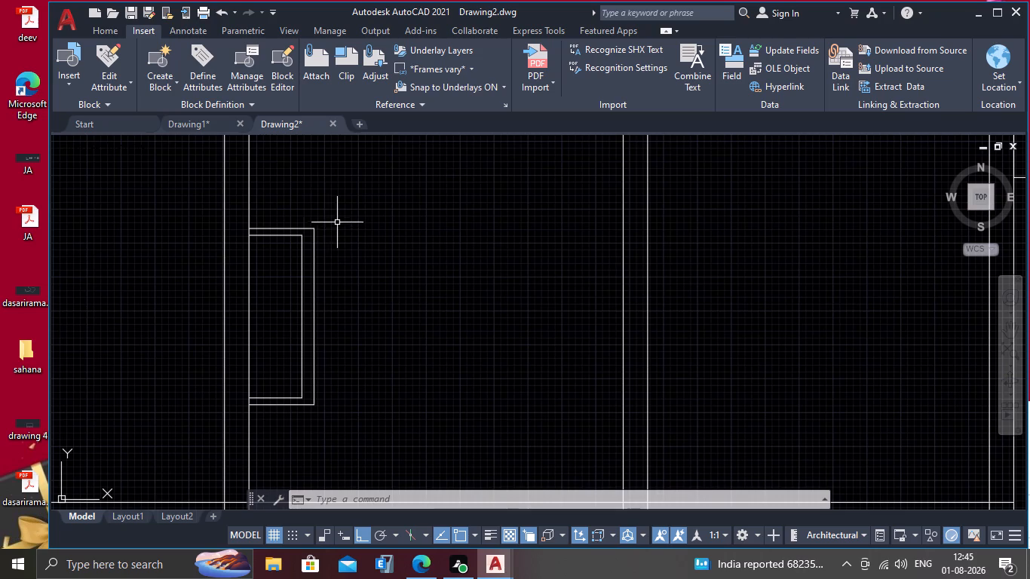
pyautogui.click(337, 219)
pyautogui.click(287, 420)
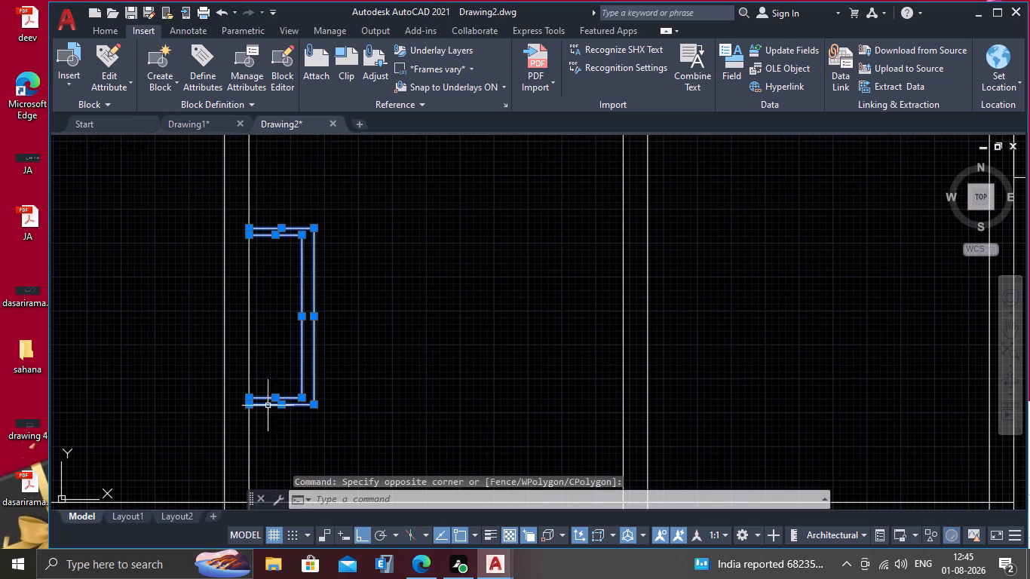
pyautogui.press('m')
pyautogui.press('Return')
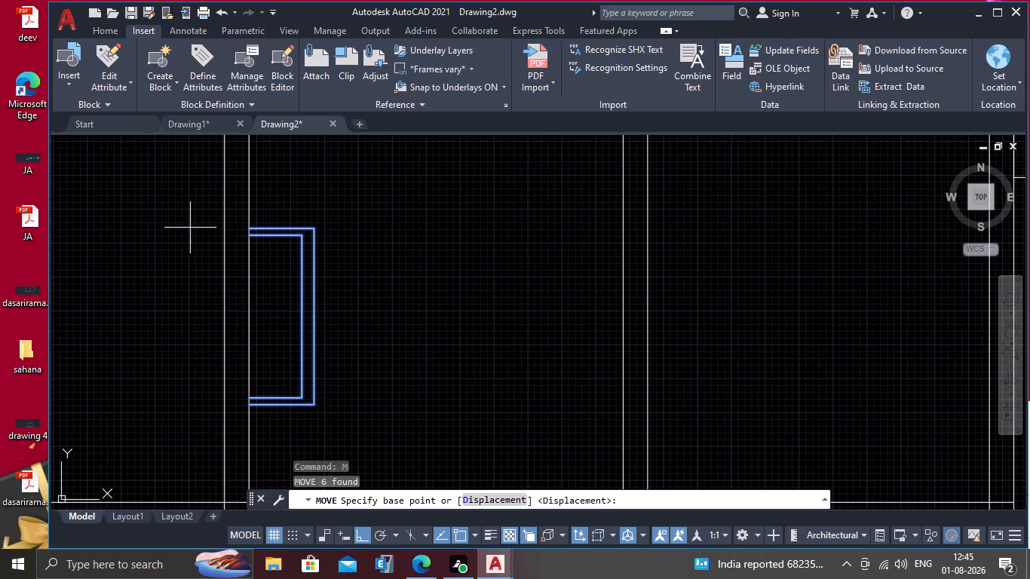
pyautogui.scroll(1, 190, 228)
pyautogui.click(285, 229)
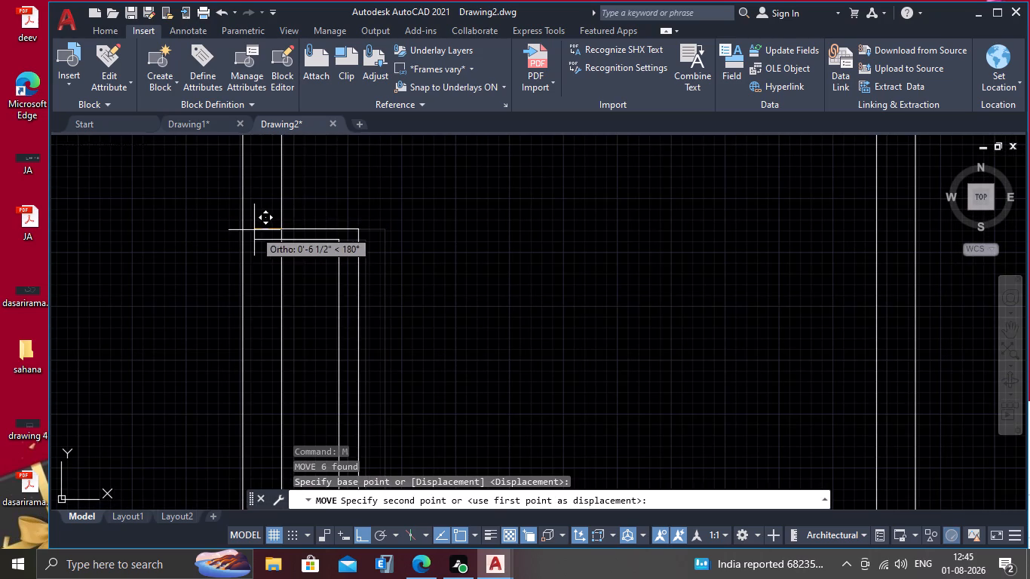
pyautogui.click(241, 226)
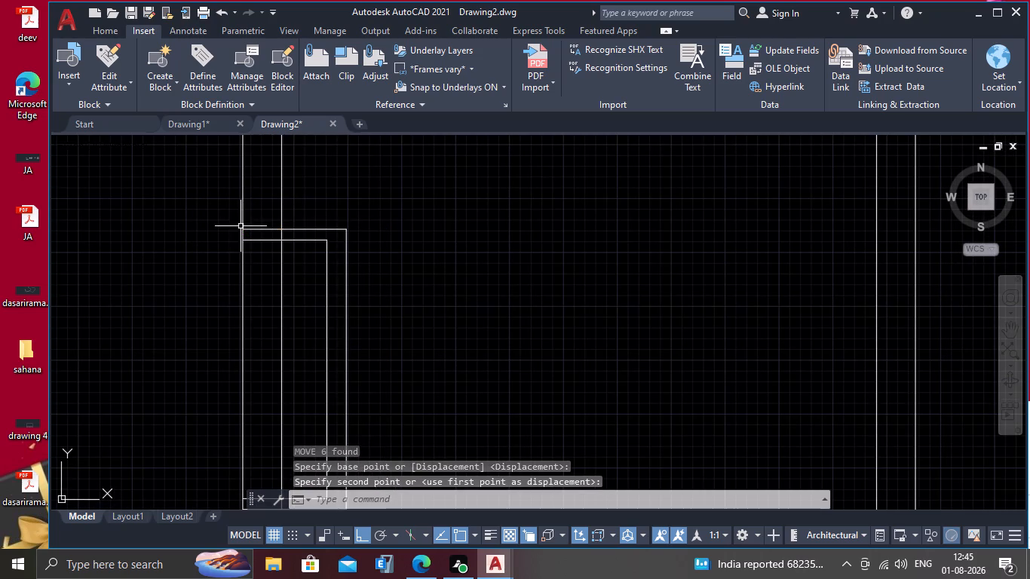
pyautogui.press('Escape')
# Trim both wall lines between the partition's end walls, including the short pieces inside the upper and lower end walls, to open the recess.
pyautogui.scroll(-1, 262, 265)
pyautogui.moveTo(261, 266); pyautogui.dragTo(257, 246, button='middle')
pyautogui.write('tr')
pyautogui.press('Return')
pyautogui.click(289, 269)
pyautogui.click(233, 290)
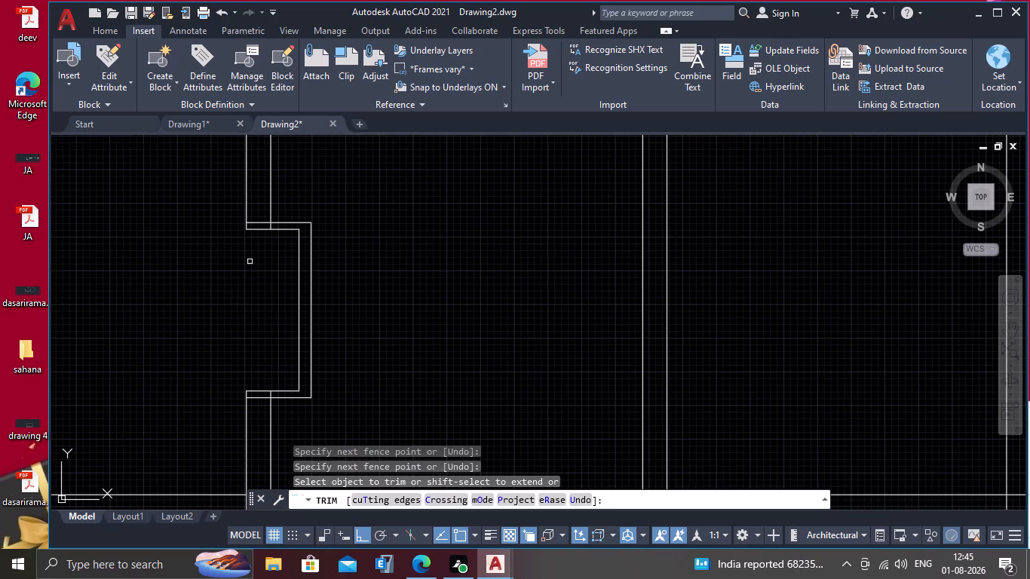
pyautogui.scroll(2, 251, 247)
pyautogui.click(295, 189)
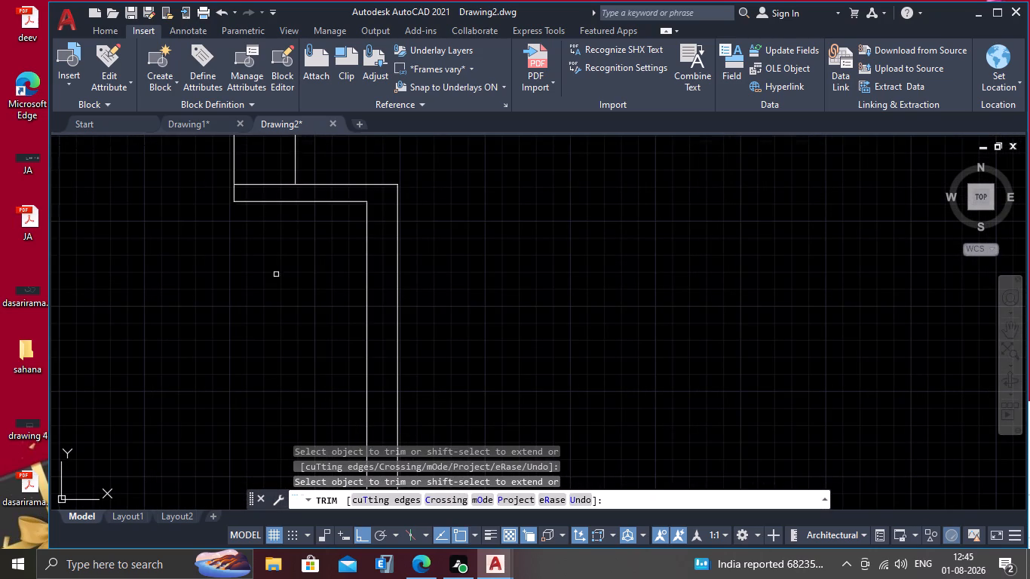
pyautogui.scroll(-3, 276, 274)
pyautogui.scroll(3, 277, 384)
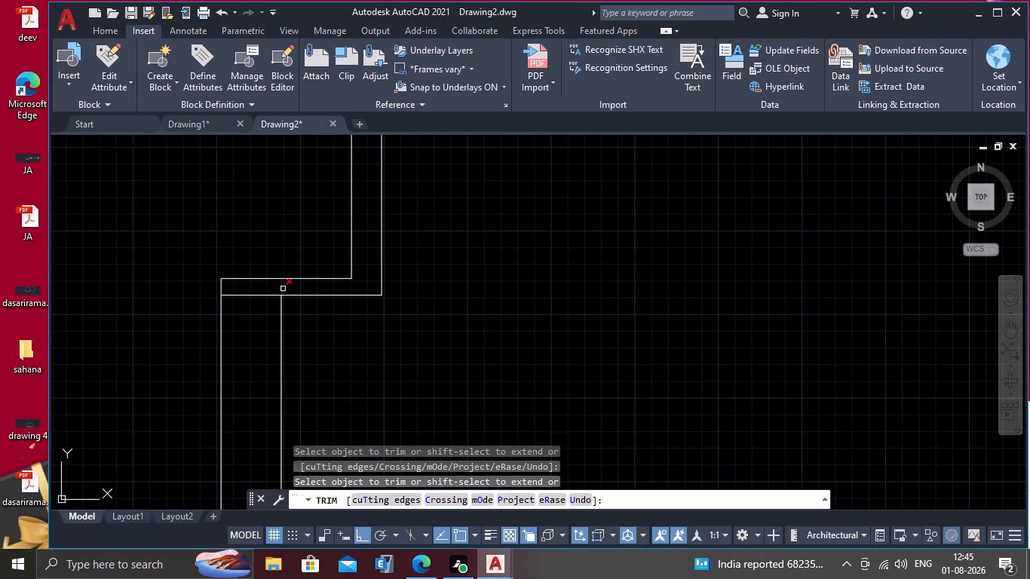
pyautogui.click(283, 289)
pyautogui.press('Escape')
# Draw a vertical line across the recess, from the upper end wall's inner line to the lower end wall's inner line.
pyautogui.scroll(-2, 281, 291)
pyautogui.scroll(-1, 237, 248)
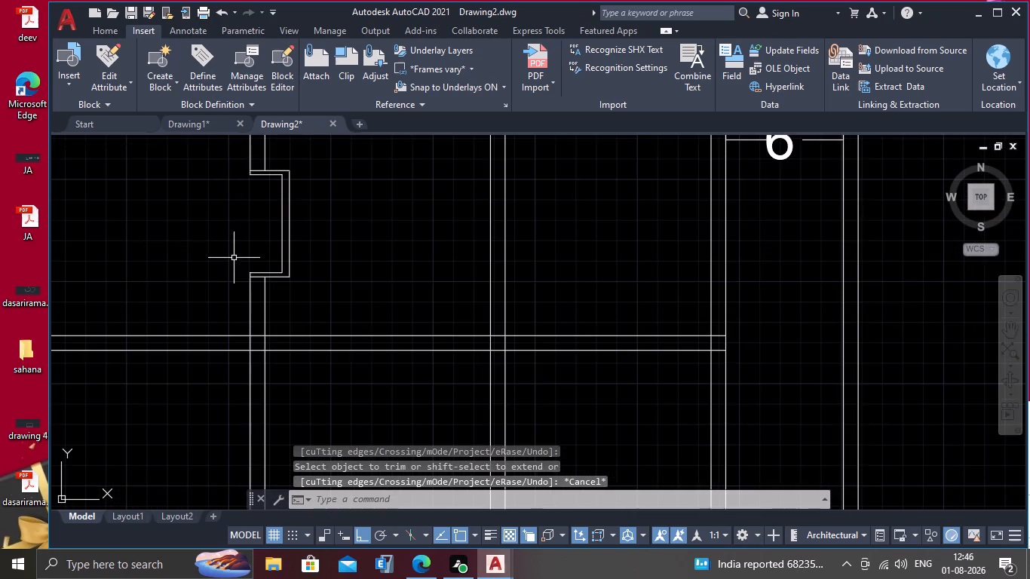
pyautogui.moveTo(234, 258); pyautogui.dragTo(236, 289, button='middle')
pyautogui.moveTo(227, 272); pyautogui.dragTo(234, 270, button='middle')
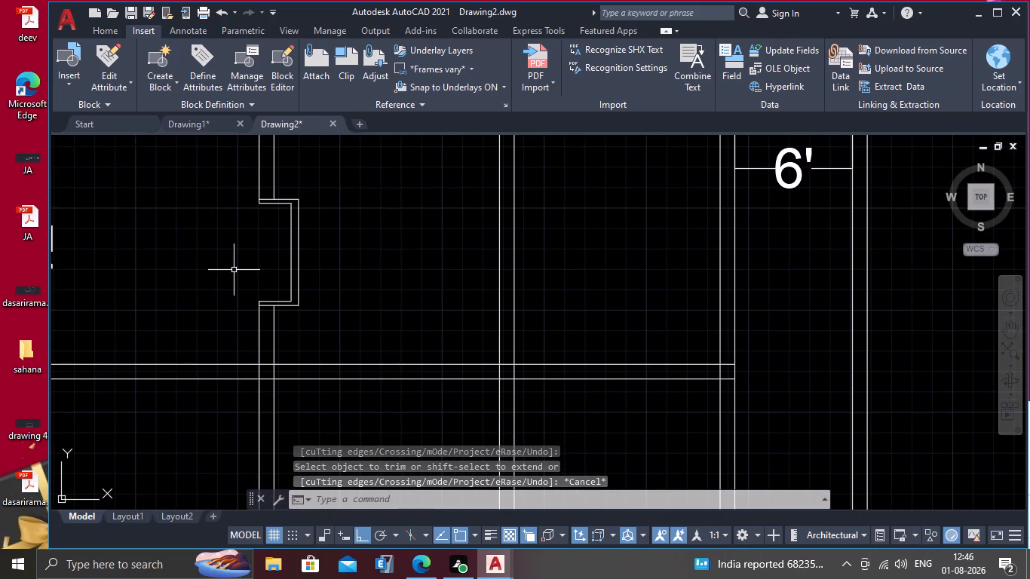
pyautogui.scroll(1, 240, 262)
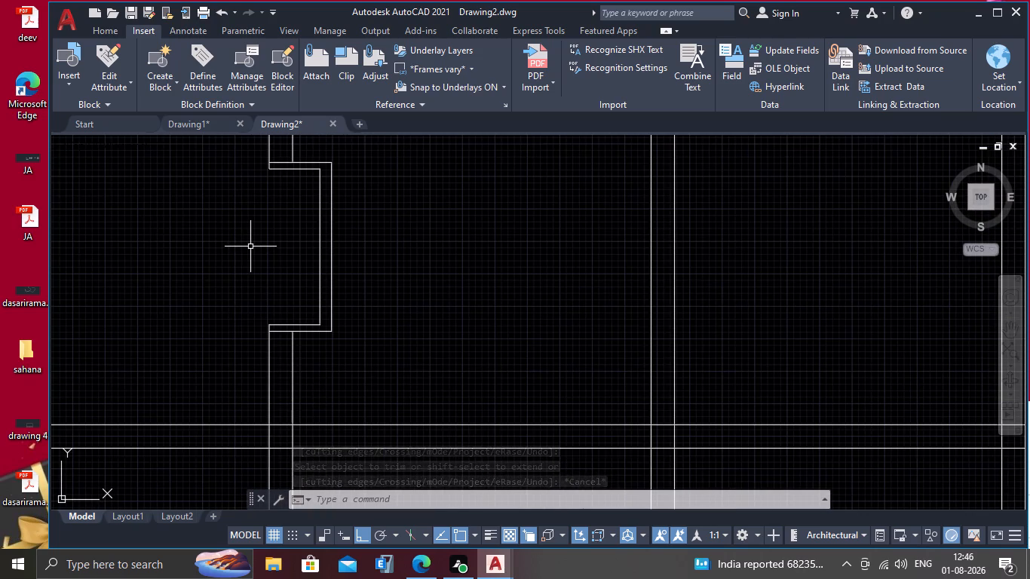
pyautogui.press('l')
pyautogui.press('Return')
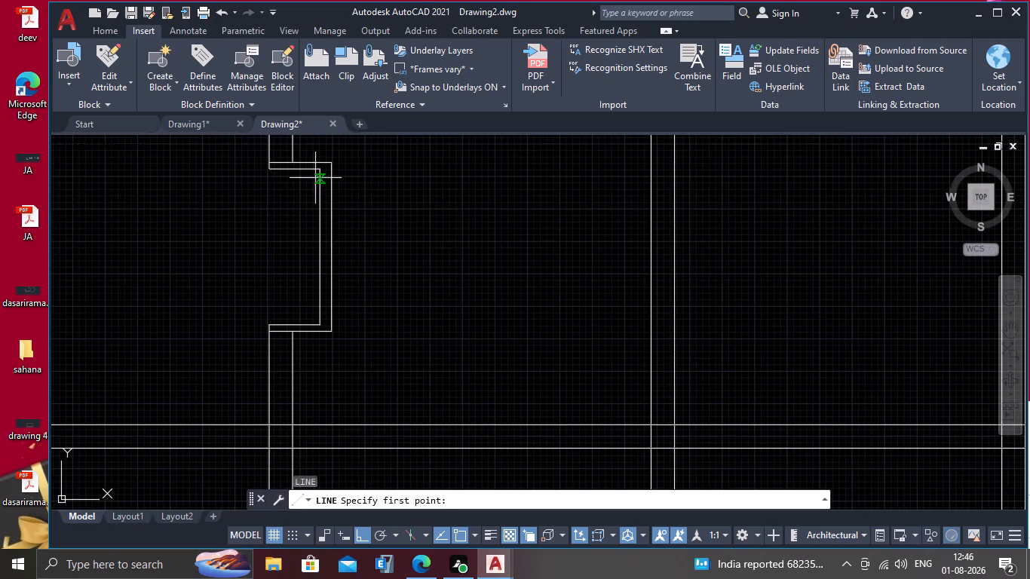
pyautogui.click(290, 171)
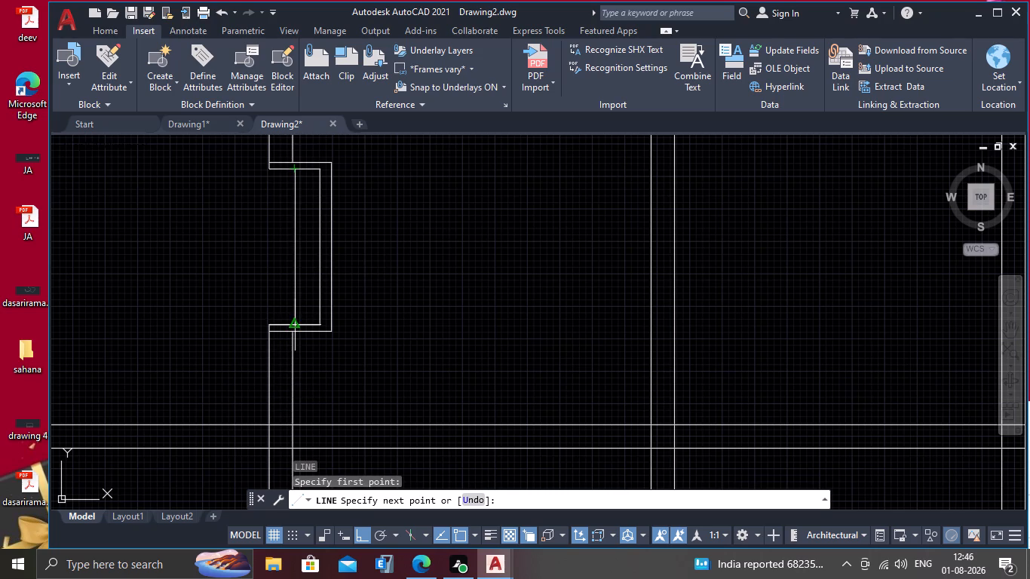
pyautogui.click(296, 326)
pyautogui.press('Escape')
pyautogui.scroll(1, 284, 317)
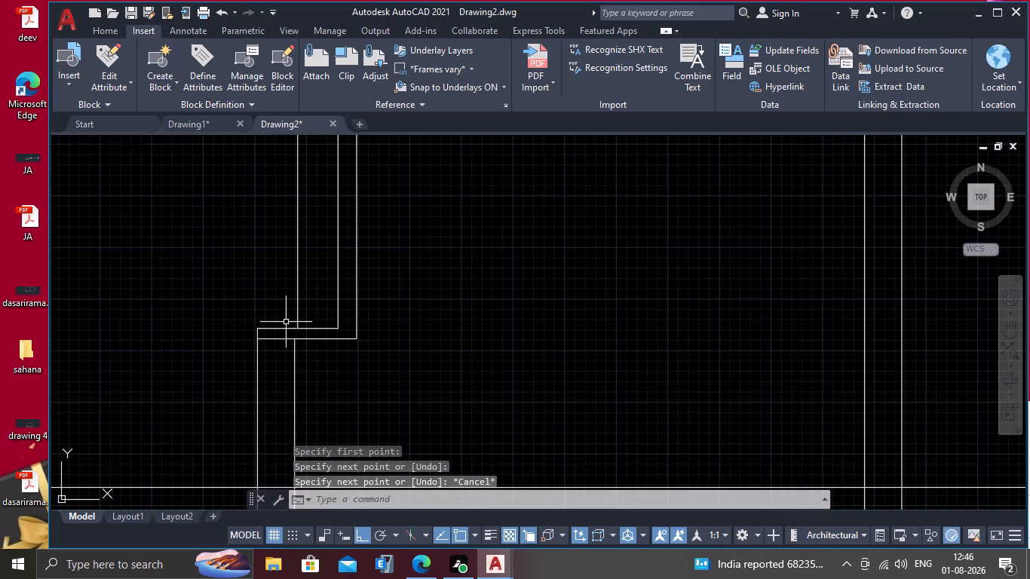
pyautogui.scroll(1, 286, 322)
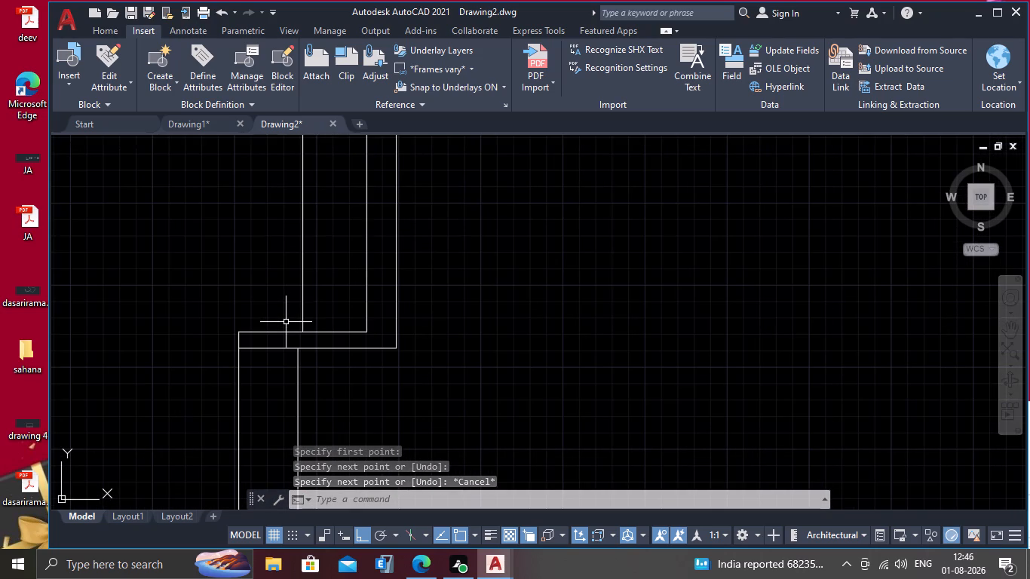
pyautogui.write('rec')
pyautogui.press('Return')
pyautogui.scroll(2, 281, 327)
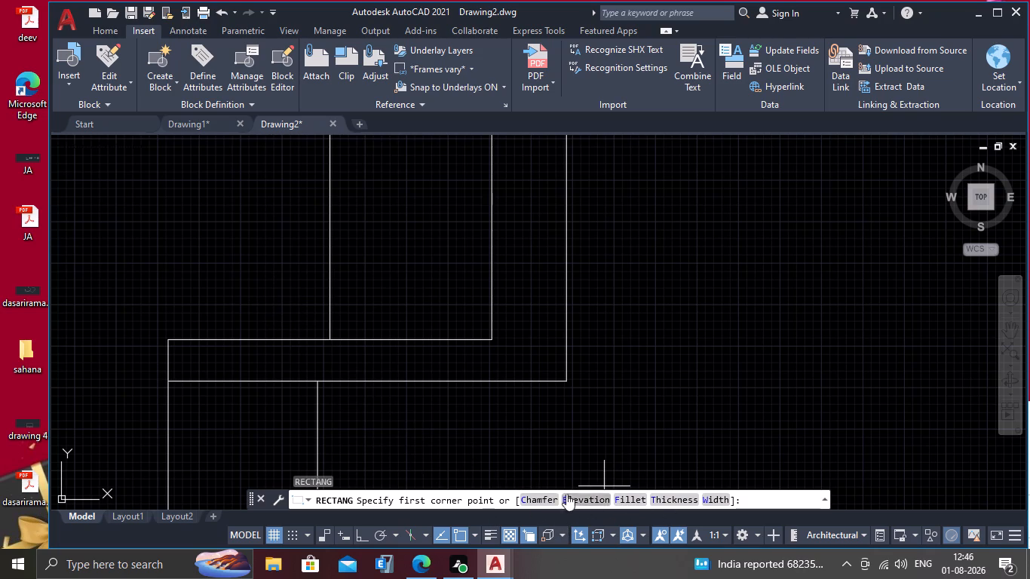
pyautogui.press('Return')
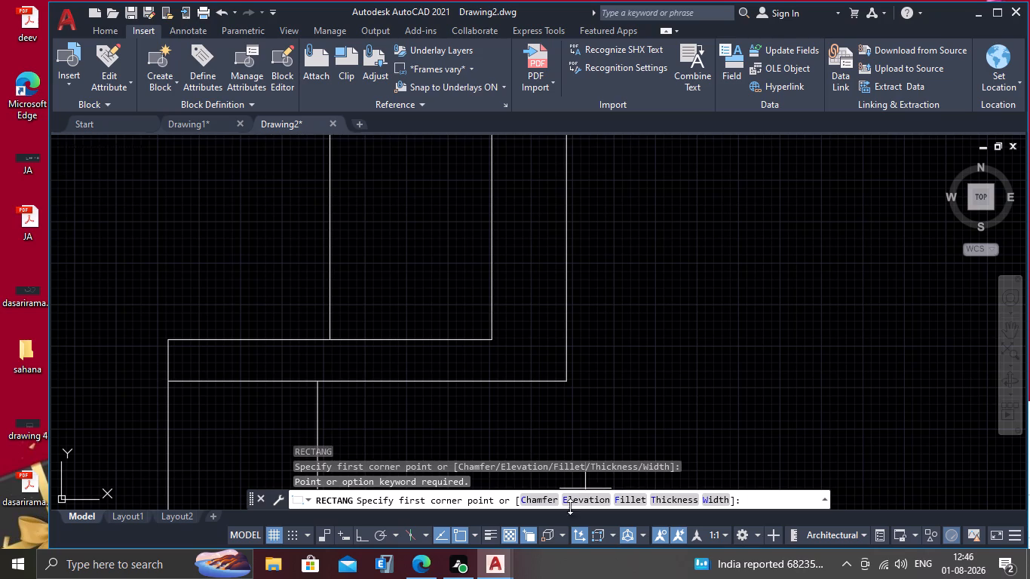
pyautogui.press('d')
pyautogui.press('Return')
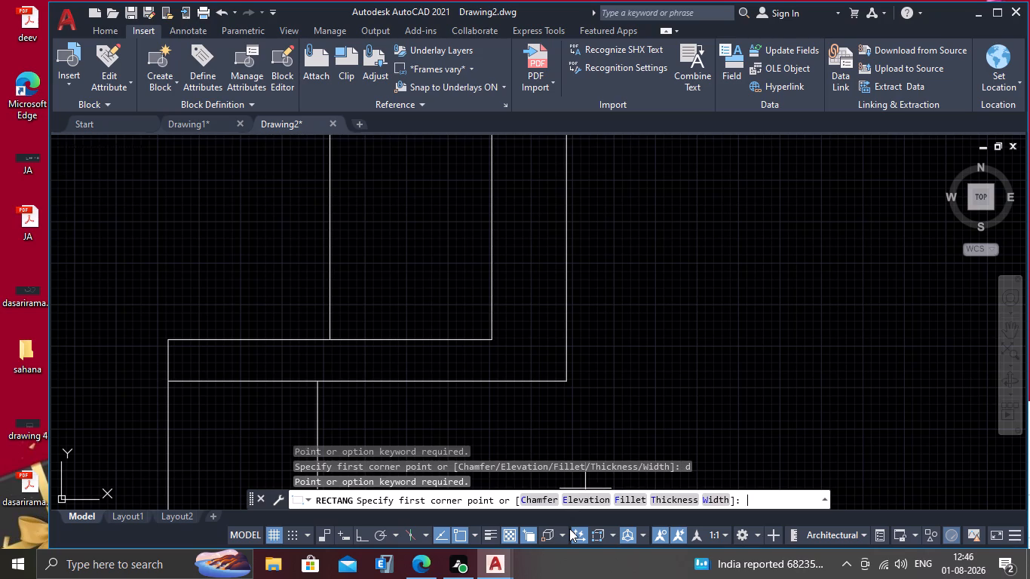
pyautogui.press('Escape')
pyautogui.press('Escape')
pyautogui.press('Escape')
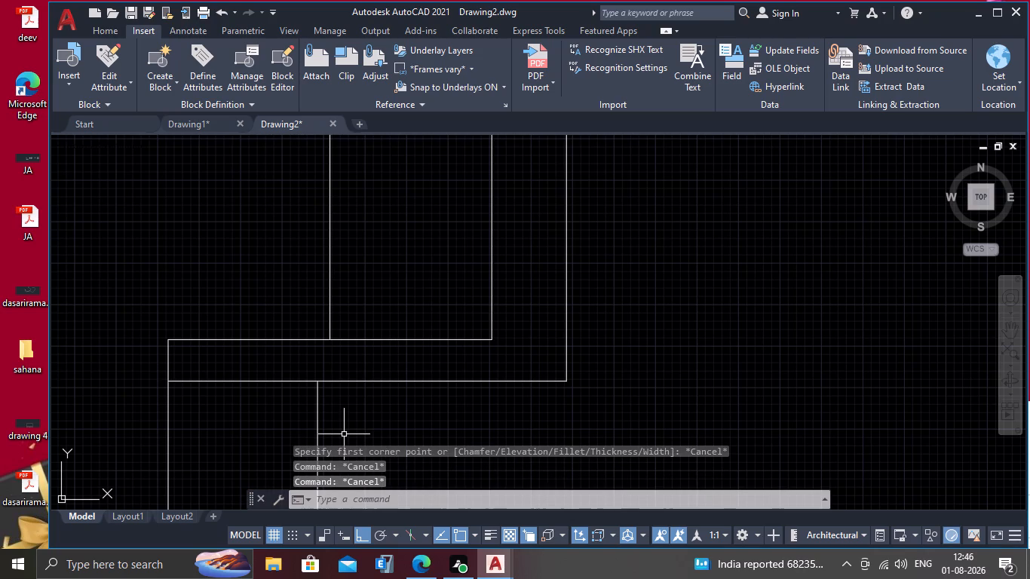
# Draw a narrow rectangle rotated 45° across the recess's vertical closing line, just above the lower end wall.
pyautogui.write('rec')
pyautogui.press('Return')
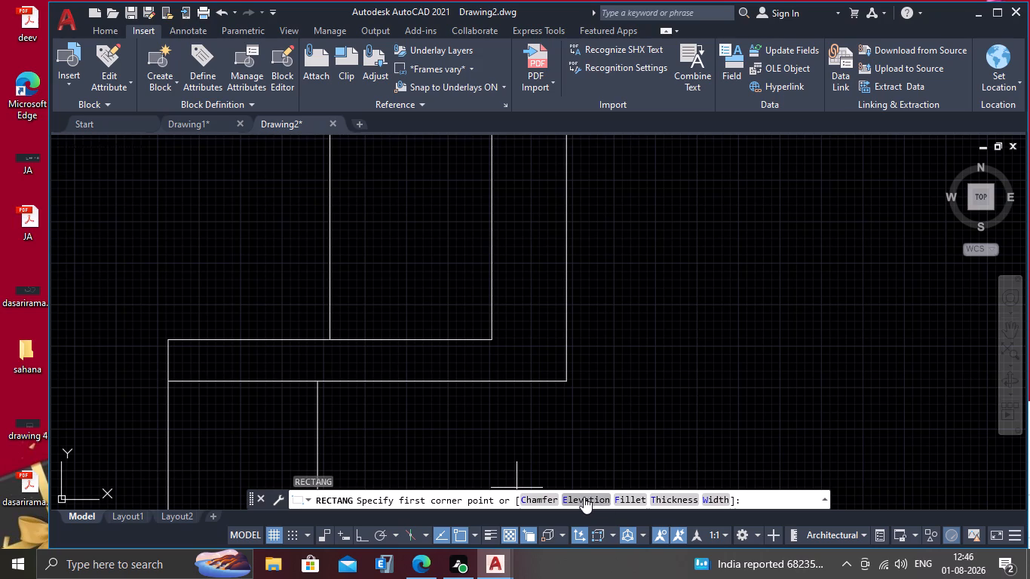
pyautogui.click(292, 312)
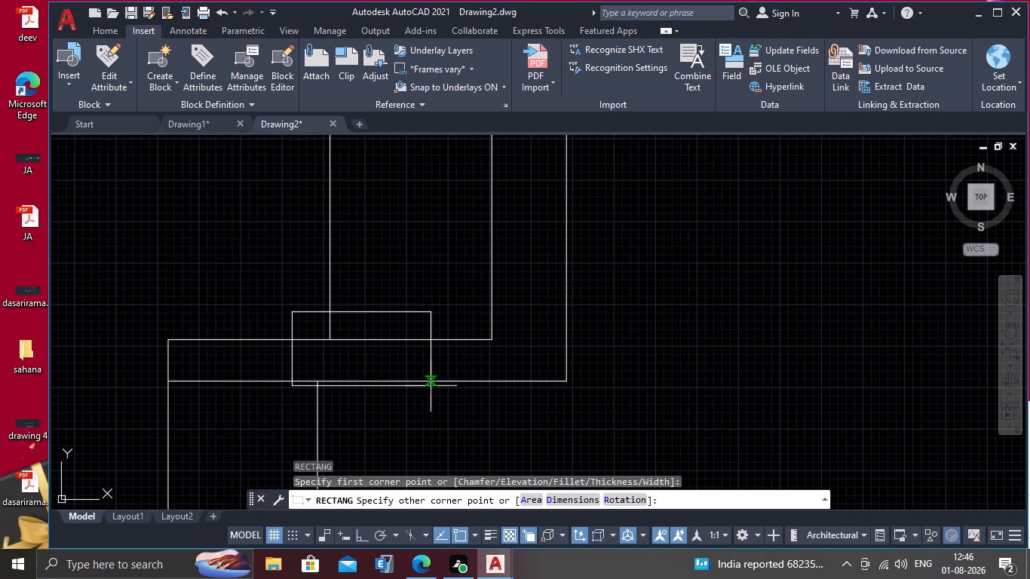
pyautogui.click(634, 502)
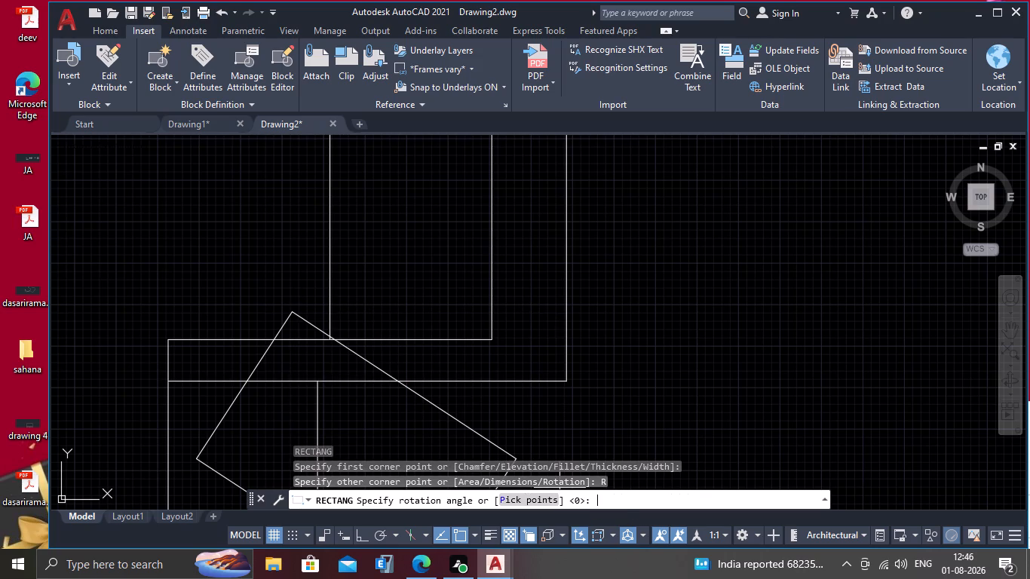
pyautogui.write('45')
pyautogui.press('Return')
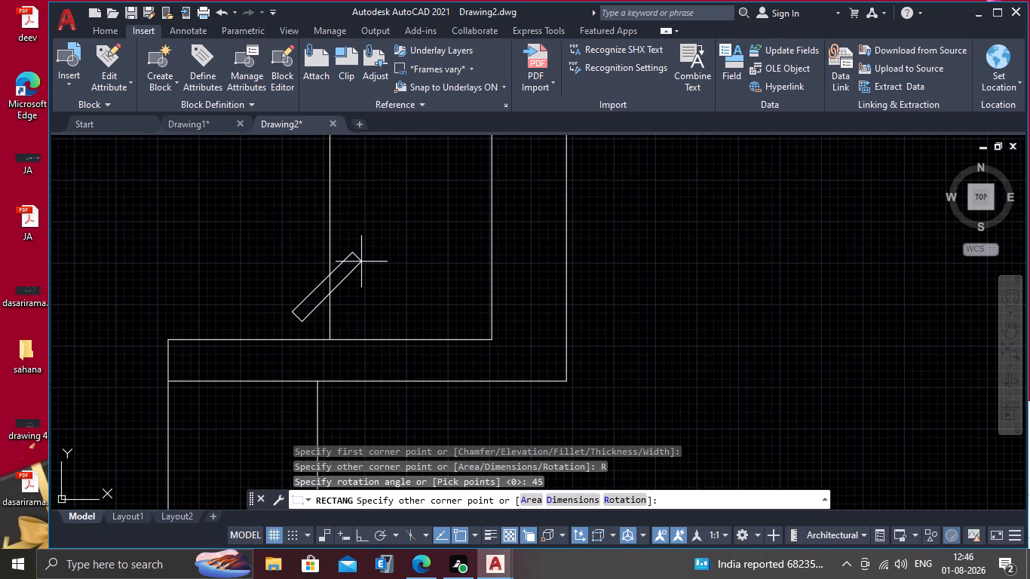
pyautogui.click(361, 262)
pyautogui.press('space')
pyautogui.scroll(1, 323, 319)
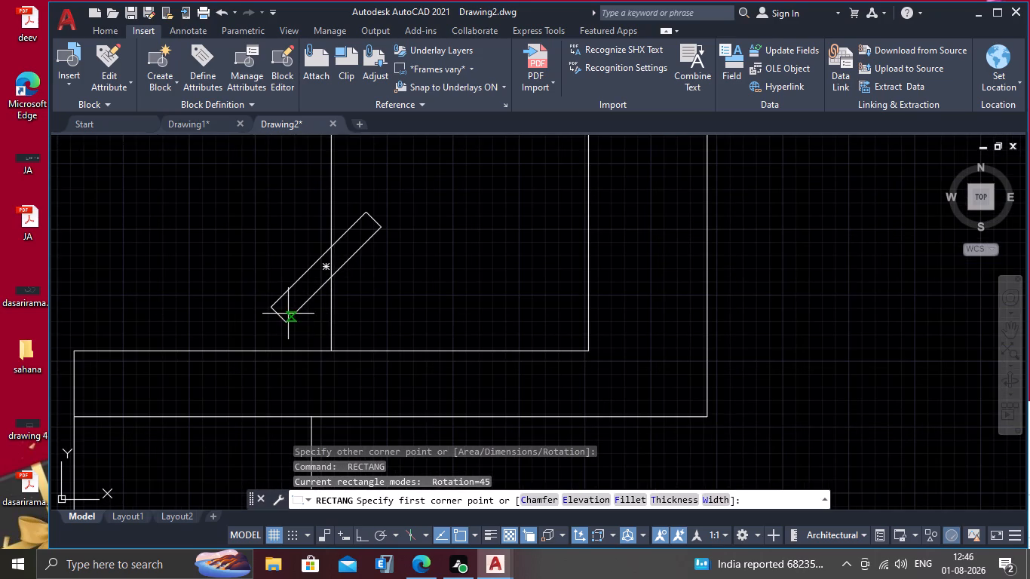
pyautogui.press('Escape')
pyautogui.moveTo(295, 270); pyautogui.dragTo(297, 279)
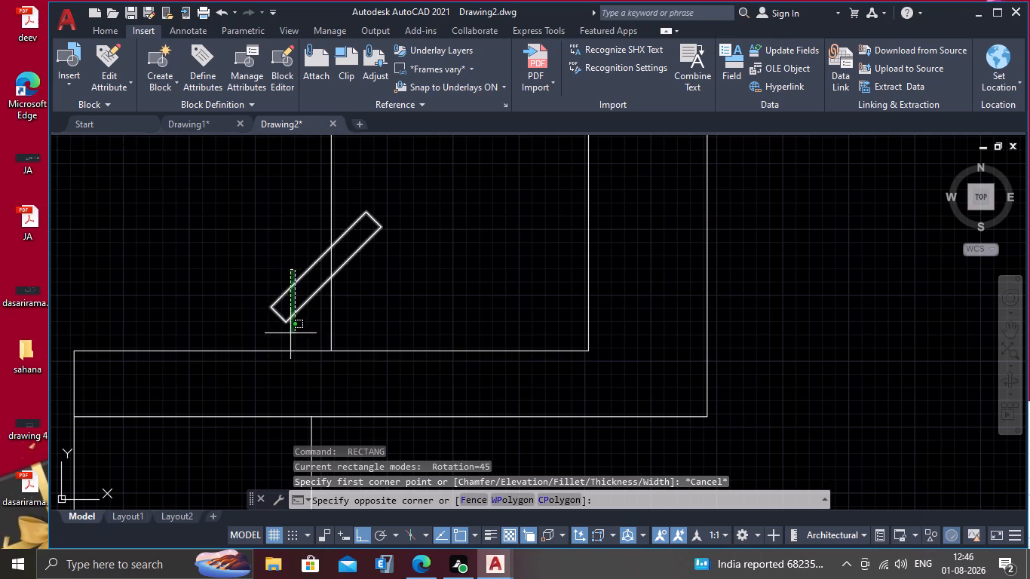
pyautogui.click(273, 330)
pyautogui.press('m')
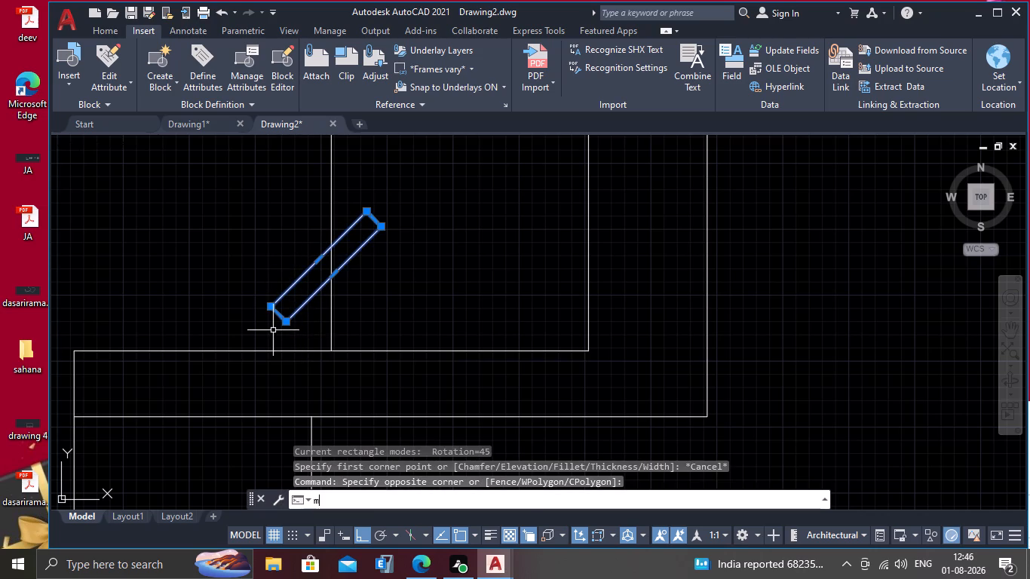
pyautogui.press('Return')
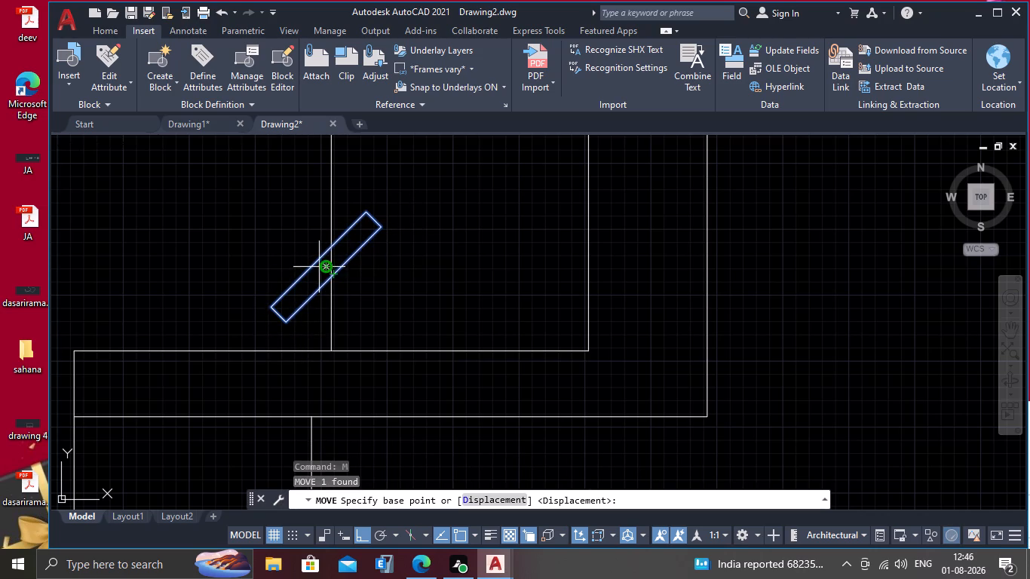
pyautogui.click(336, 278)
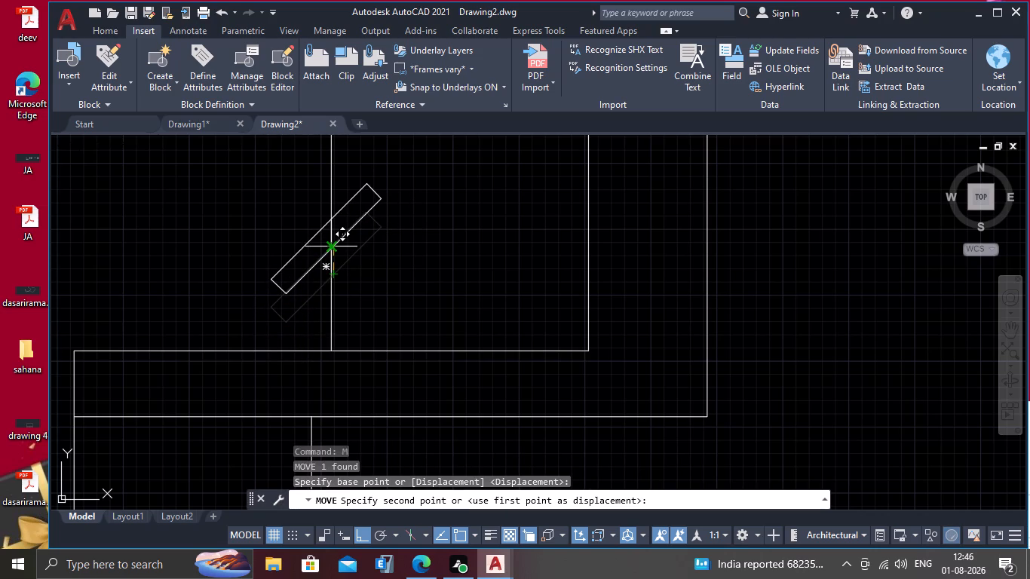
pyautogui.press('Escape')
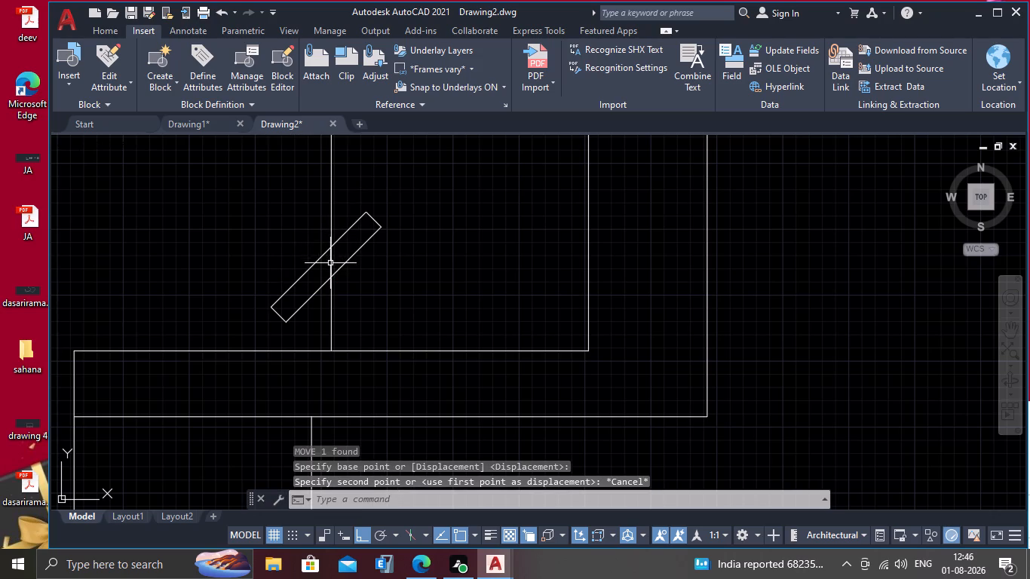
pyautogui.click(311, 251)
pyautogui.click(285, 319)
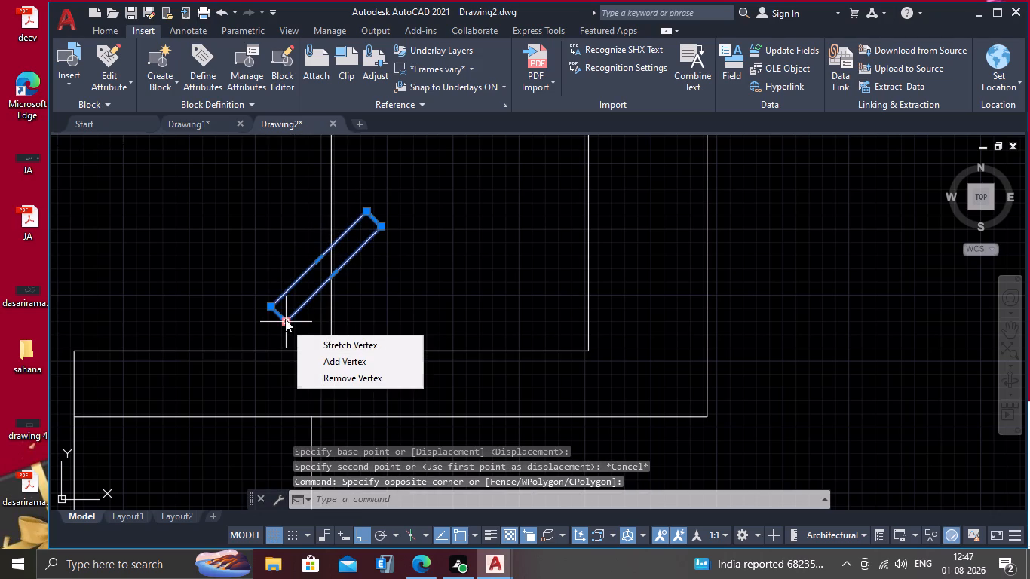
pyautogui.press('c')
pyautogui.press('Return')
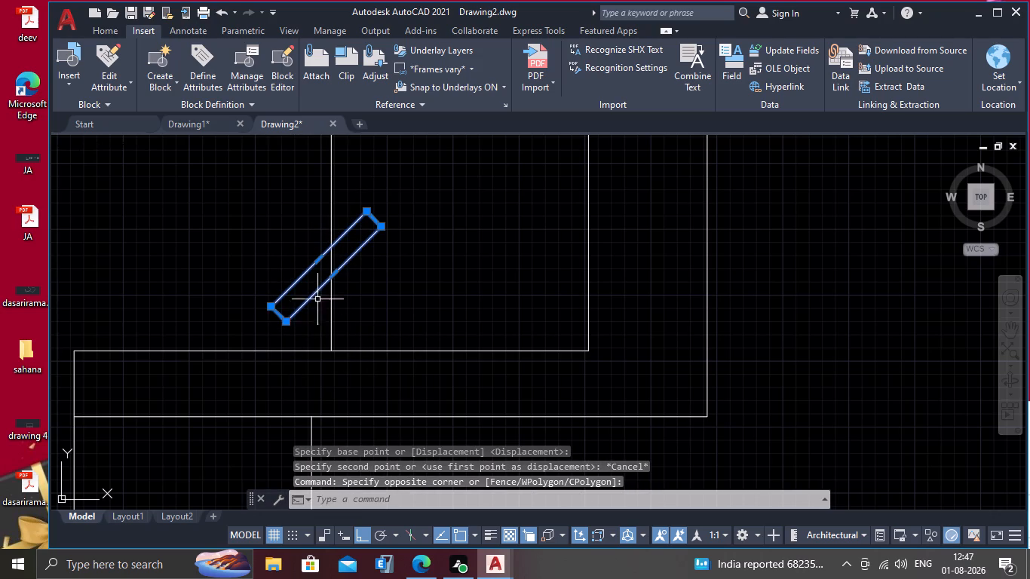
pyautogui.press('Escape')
# Copy the slanted rectangle as a fitted array of 12 items straight up the recess's vertical closing line, stopping short of the upper end wall.
pyautogui.click(305, 289)
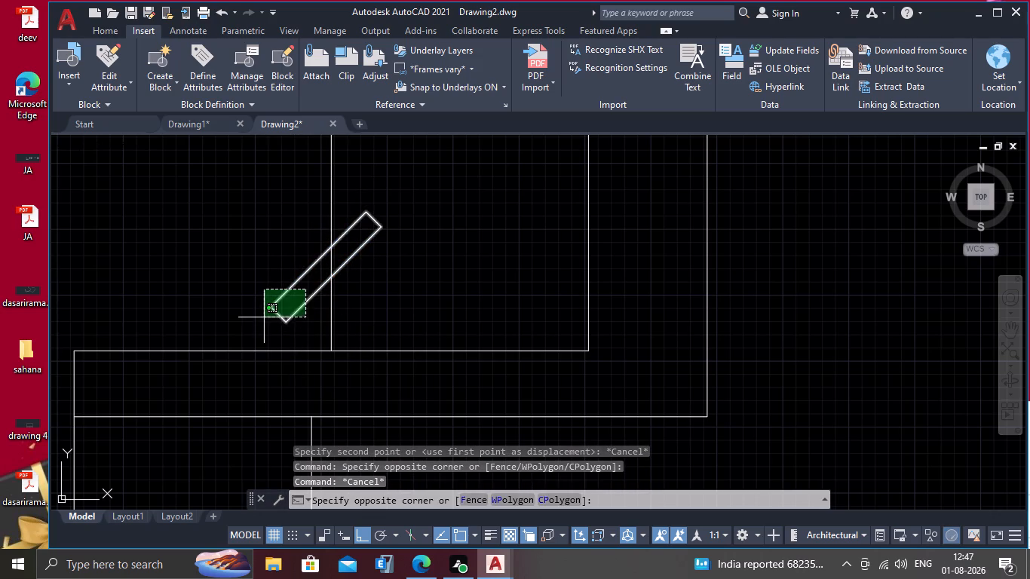
pyautogui.click(264, 317)
pyautogui.write('co')
pyautogui.press('Return')
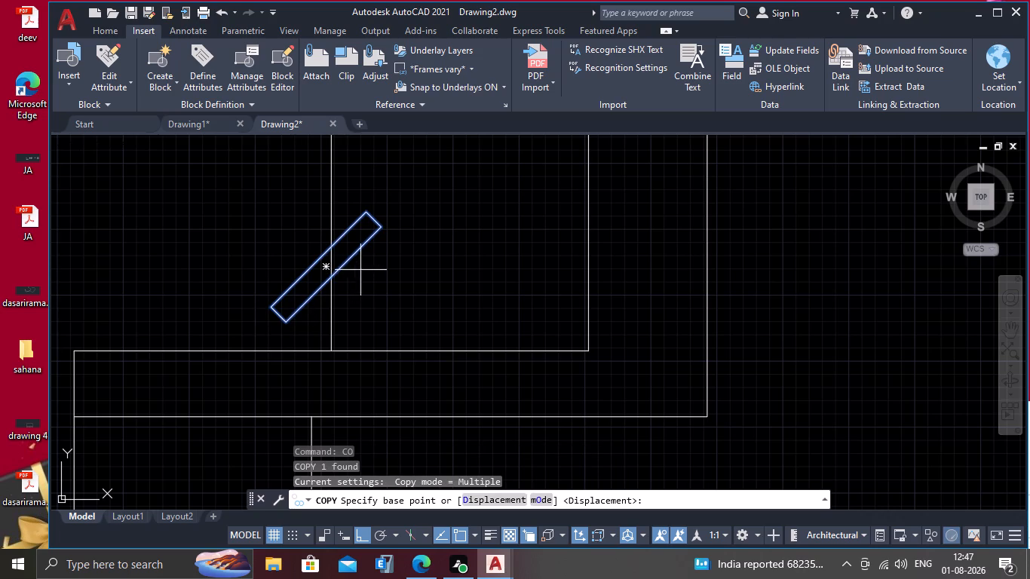
pyautogui.click(333, 277)
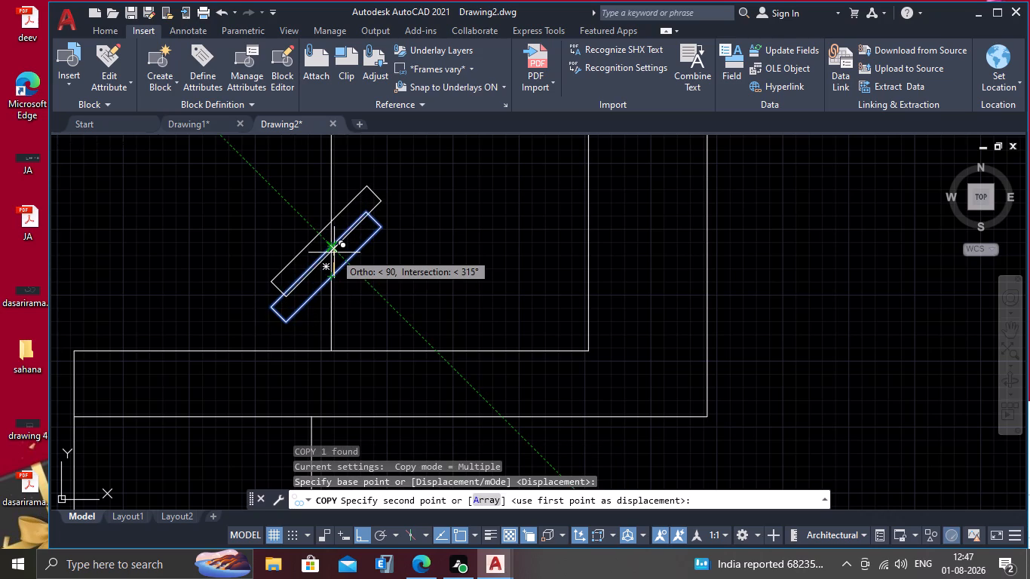
pyautogui.press('a')
pyautogui.press('Return')
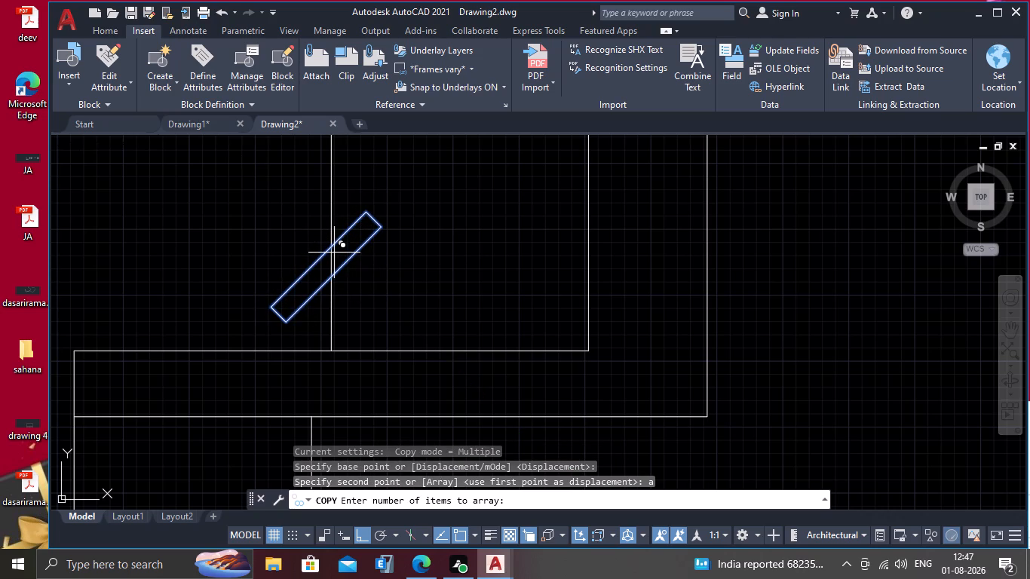
pyautogui.write('12')
pyautogui.press('Return')
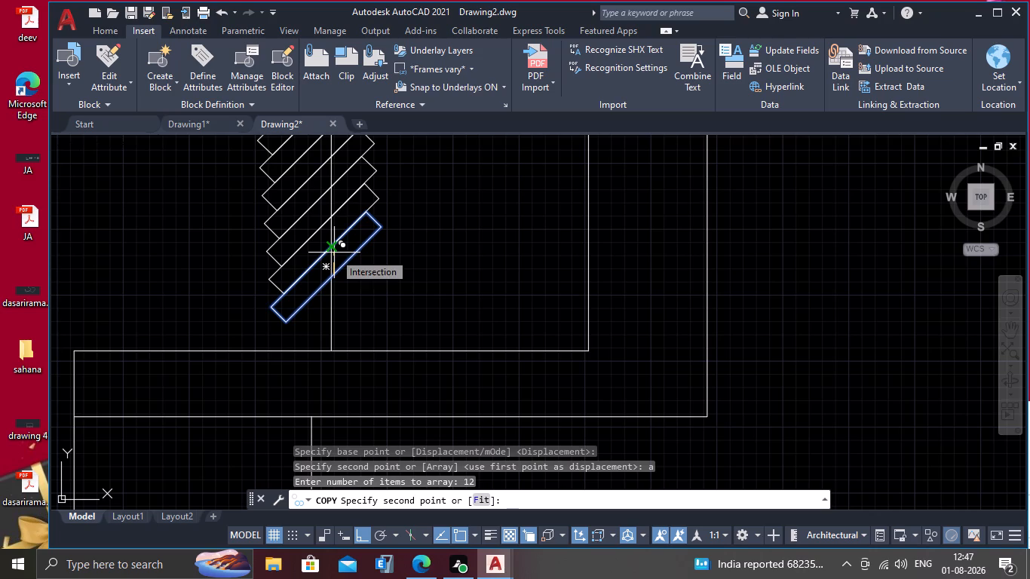
pyautogui.press('f')
pyautogui.press('Return')
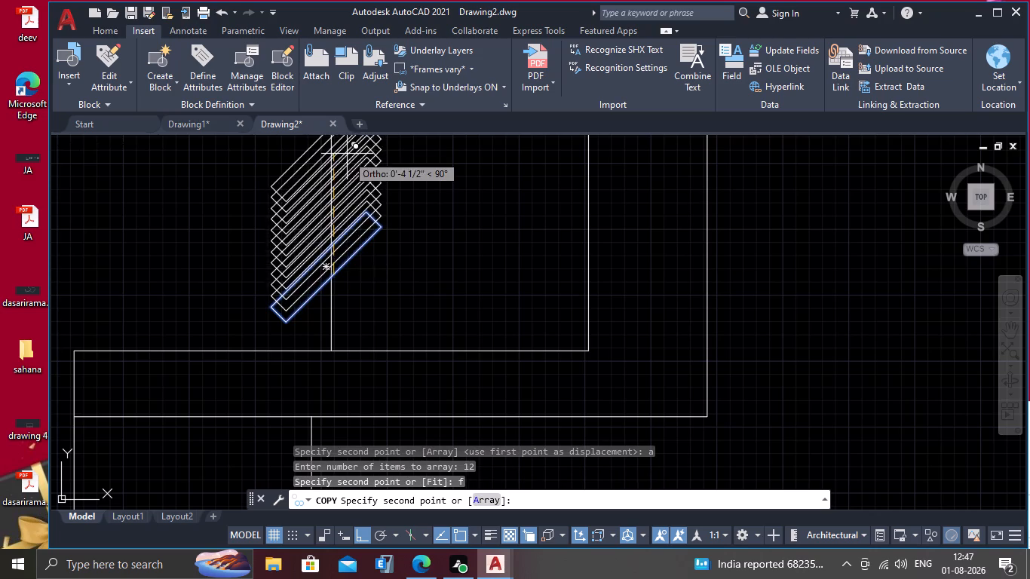
pyautogui.scroll(-2, 347, 154)
pyautogui.moveTo(343, 198); pyautogui.dragTo(305, 399, button='middle')
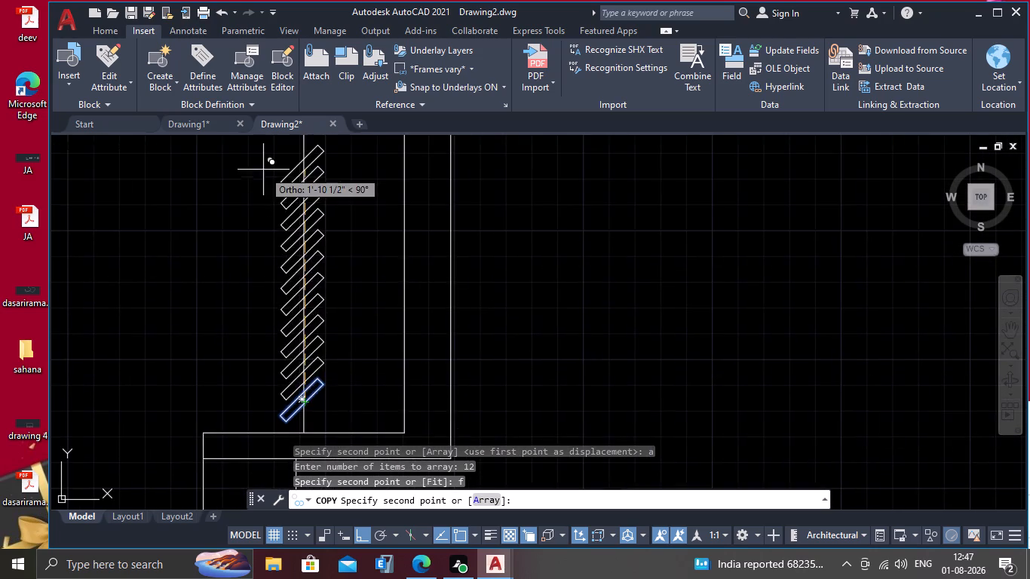
pyautogui.scroll(-1, 263, 170)
pyautogui.moveTo(265, 169); pyautogui.dragTo(259, 265, button='middle')
pyautogui.scroll(-2, 259, 182)
pyautogui.moveTo(259, 182); pyautogui.dragTo(253, 316, button='middle')
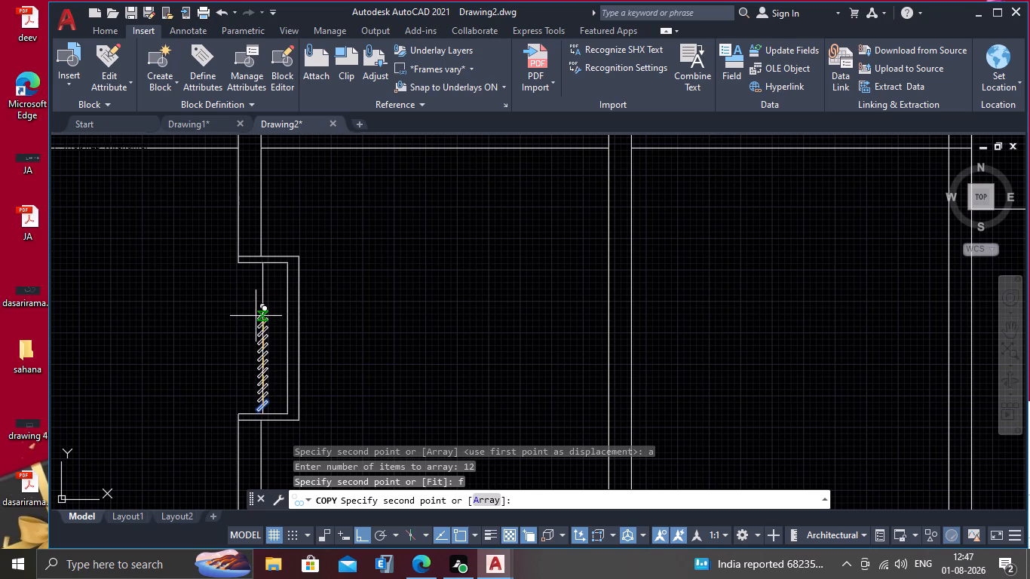
pyautogui.click(256, 310)
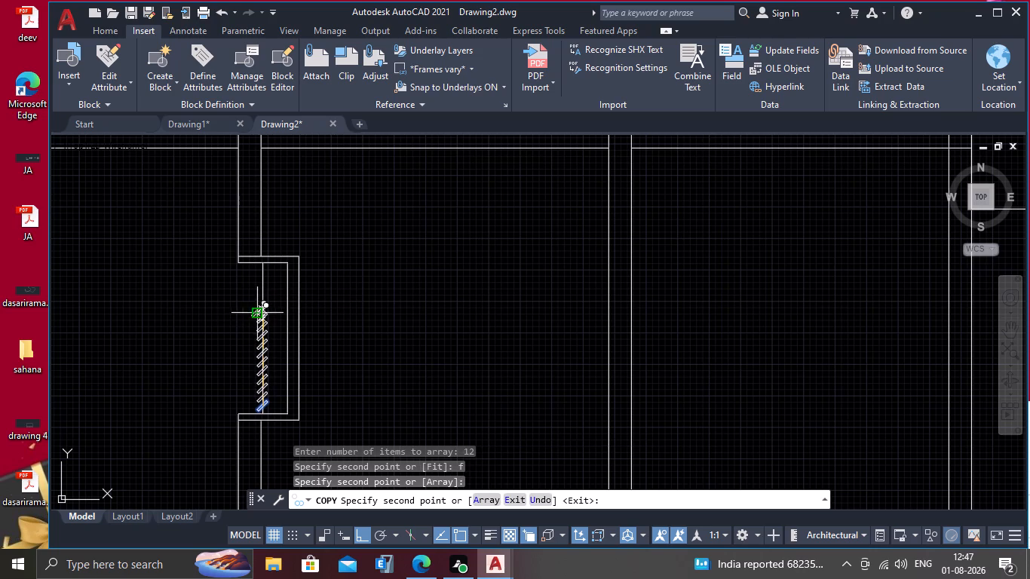
pyautogui.press('Escape')
# Move all 12 slanted shutter slats upward along the vertical closing line to centre them between the recess's end walls.
pyautogui.moveTo(263, 375); pyautogui.dragTo(270, 323, button='middle')
pyautogui.click(273, 329)
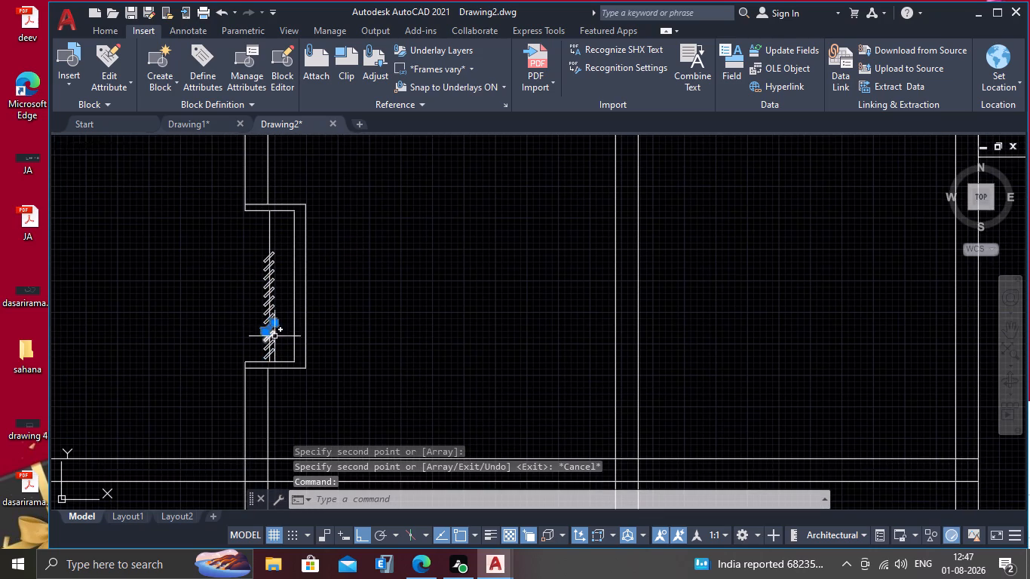
pyautogui.scroll(3, 274, 340)
pyautogui.scroll(-1, 265, 311)
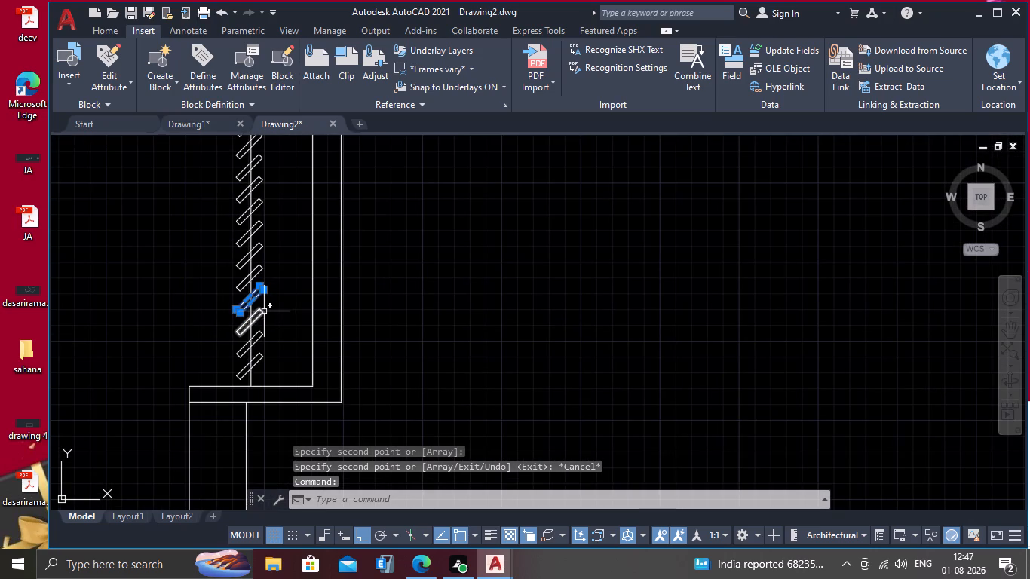
pyautogui.click(259, 361)
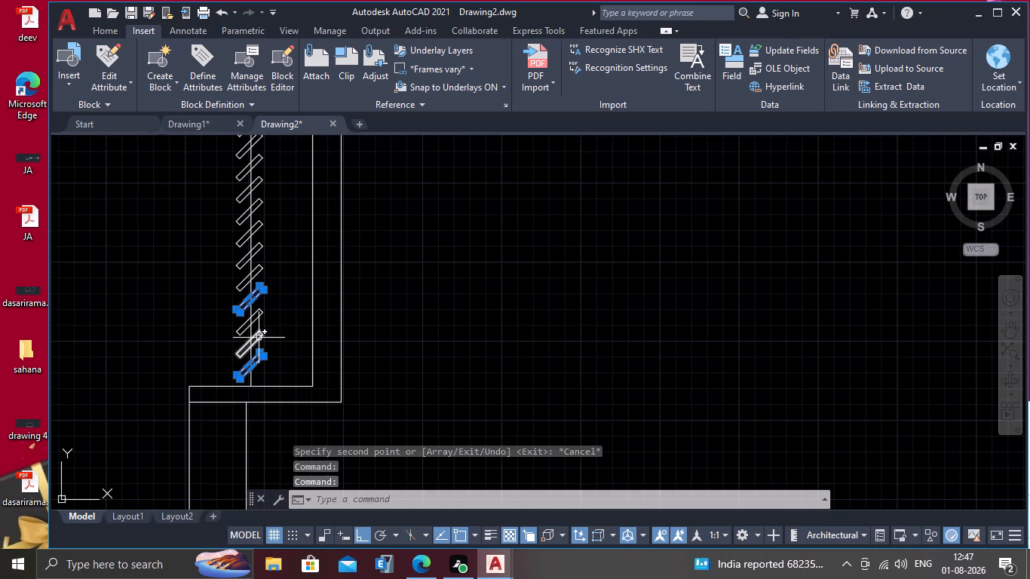
pyautogui.click(259, 338)
pyautogui.click(259, 312)
pyautogui.click(259, 271)
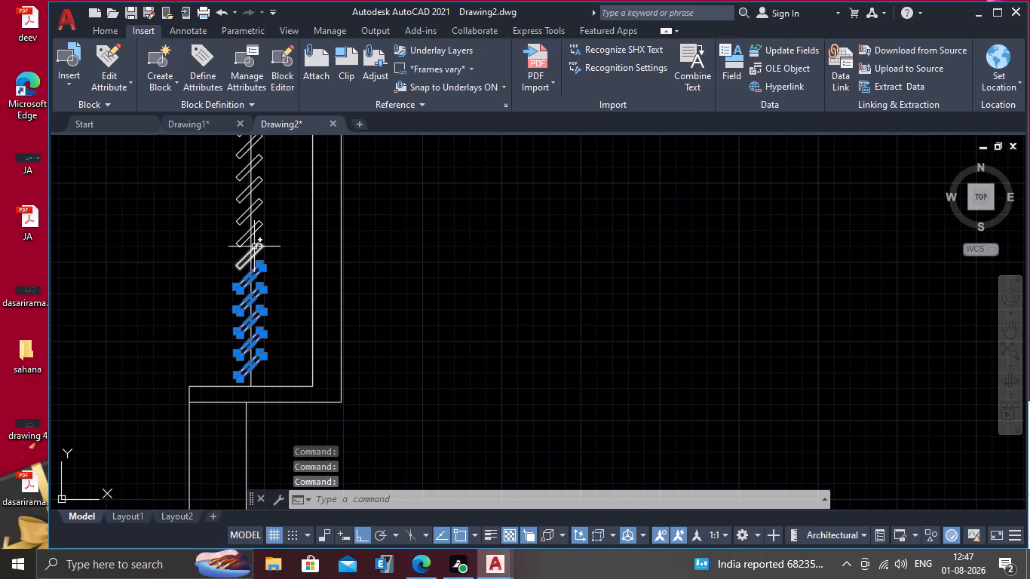
pyautogui.click(258, 246)
pyautogui.click(259, 231)
pyautogui.scroll(-1, 261, 207)
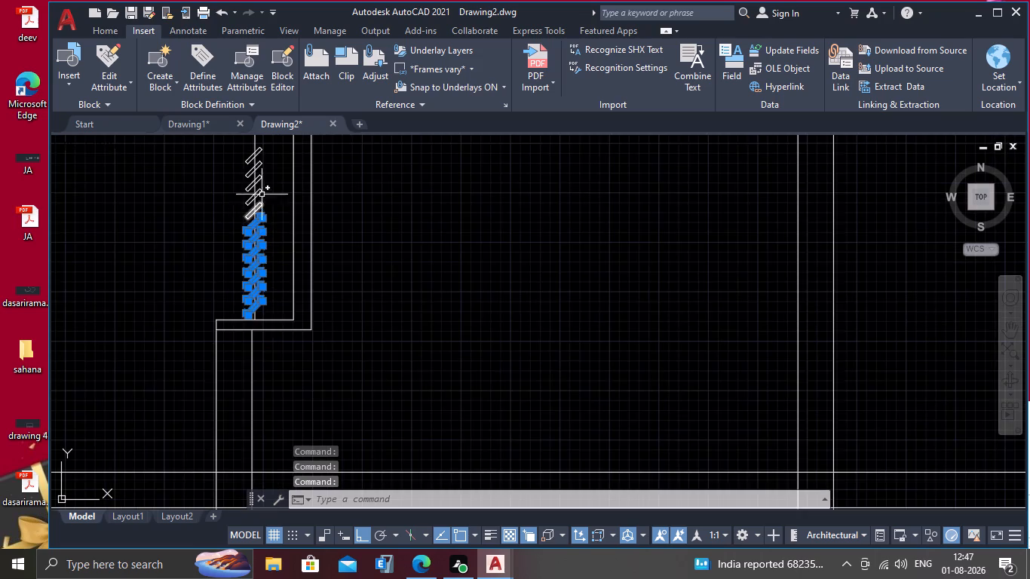
pyautogui.scroll(1, 256, 167)
pyautogui.click(247, 152)
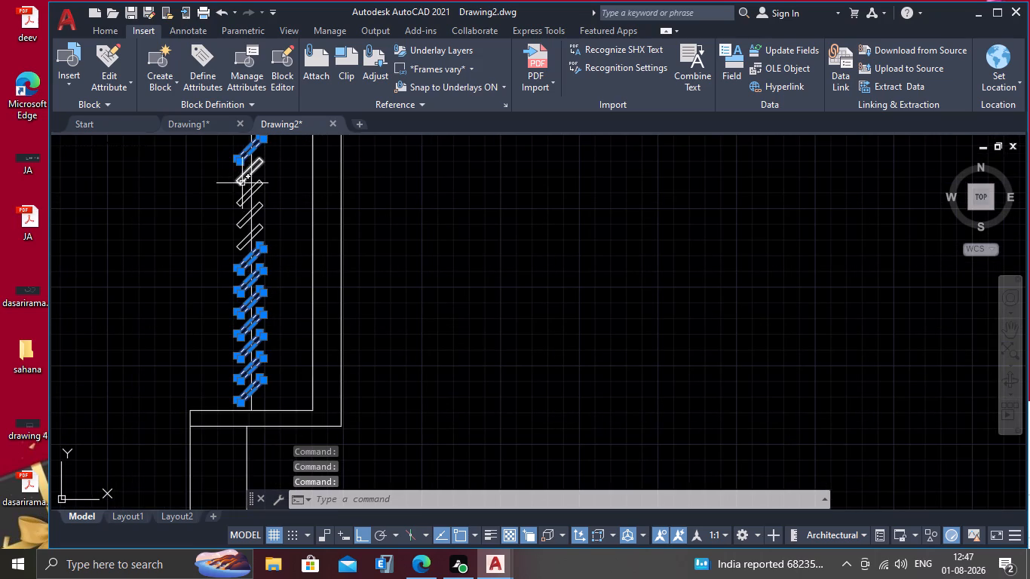
pyautogui.click(242, 183)
pyautogui.click(247, 198)
pyautogui.click(236, 226)
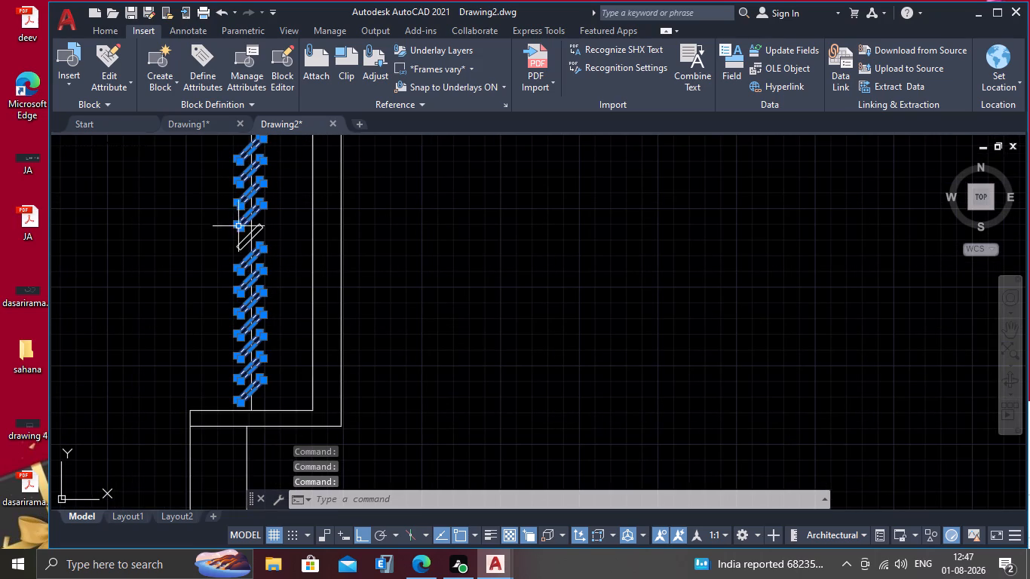
pyautogui.click(241, 250)
pyautogui.press('m')
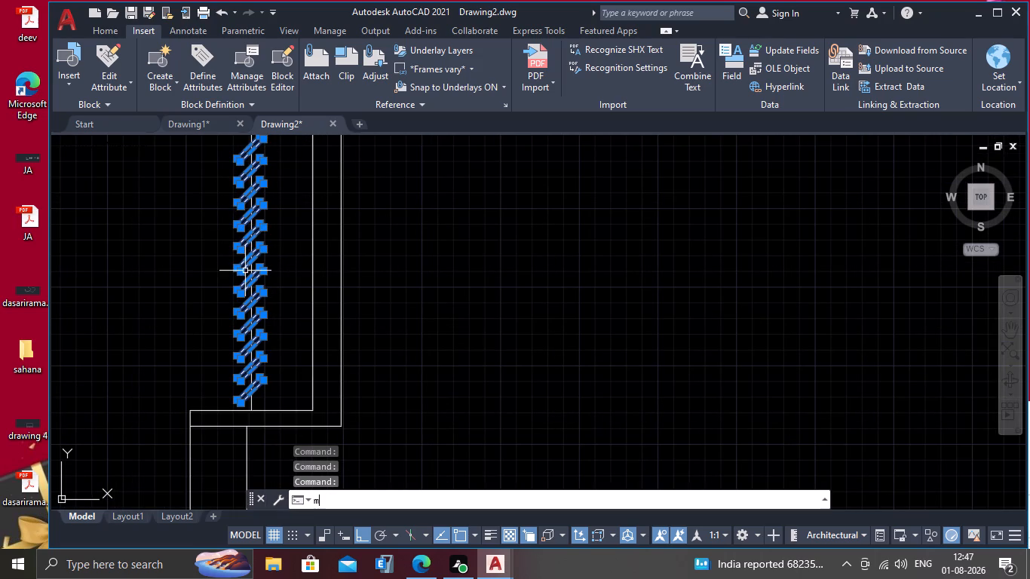
pyautogui.press('Return')
pyautogui.click(253, 275)
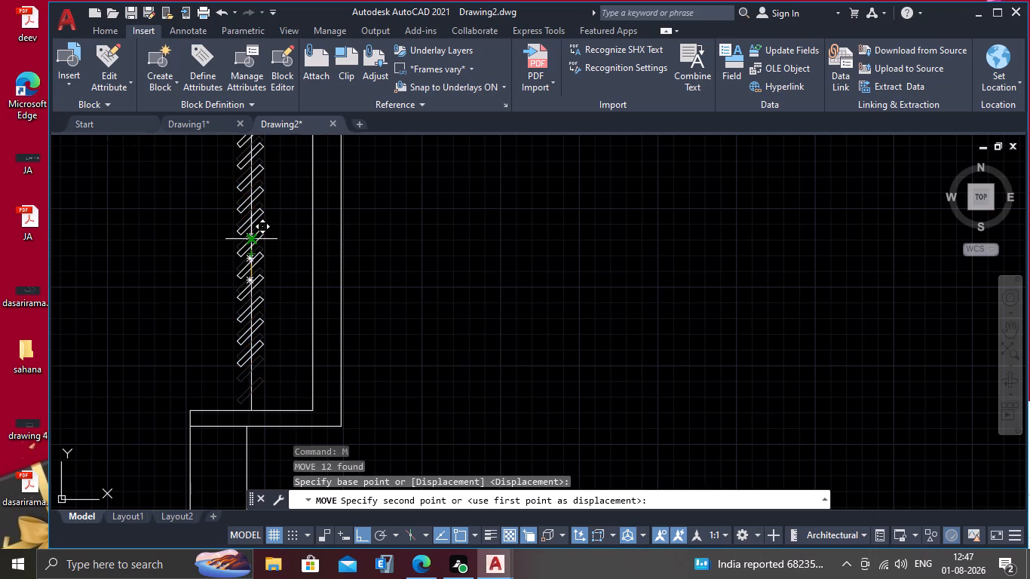
pyautogui.scroll(-2, 250, 250)
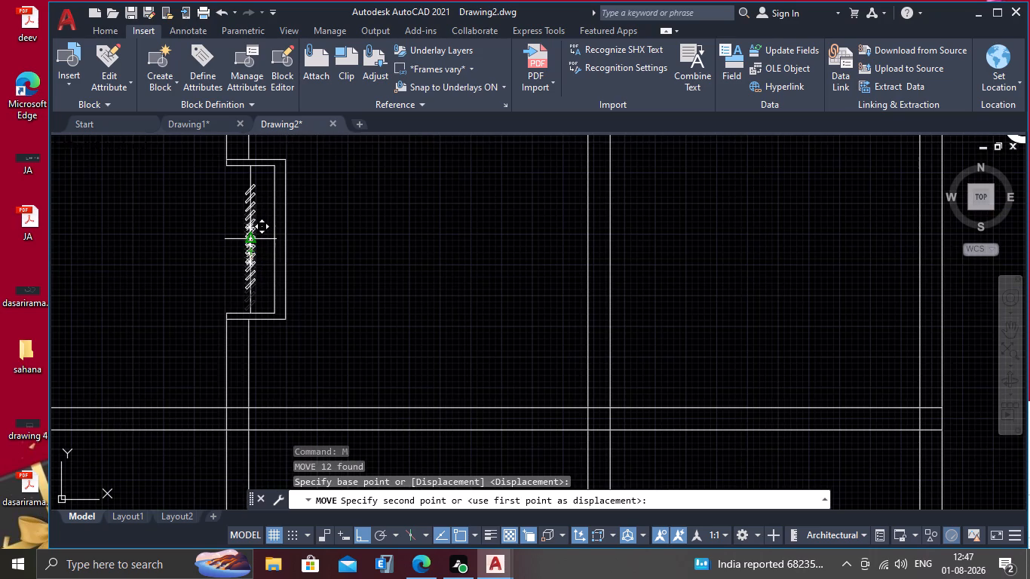
pyautogui.click(250, 244)
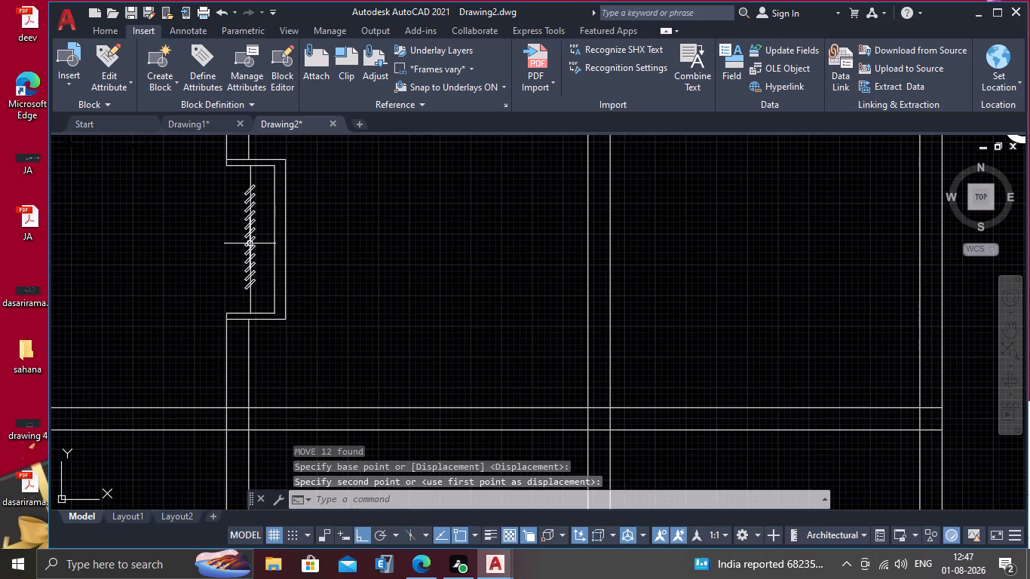
pyautogui.press('Escape')
# Trim both wall lines between the recess's lower end wall and the horizontal wall below it to open a passage.
pyautogui.scroll(-2, 237, 276)
pyautogui.moveTo(233, 324); pyautogui.dragTo(281, 316, button='middle')
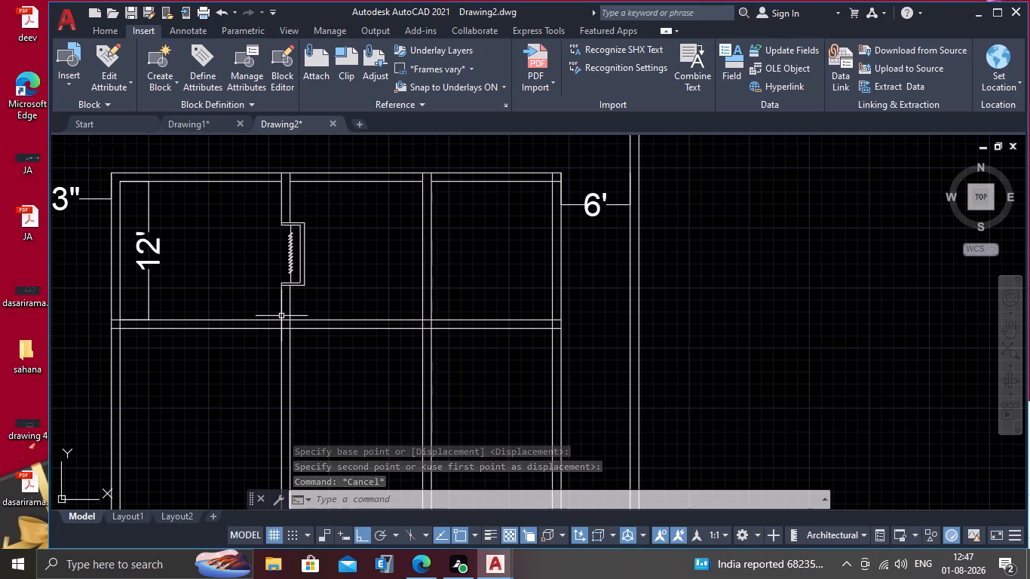
pyautogui.scroll(-1, 228, 329)
pyautogui.moveTo(232, 332); pyautogui.dragTo(245, 298, button='middle')
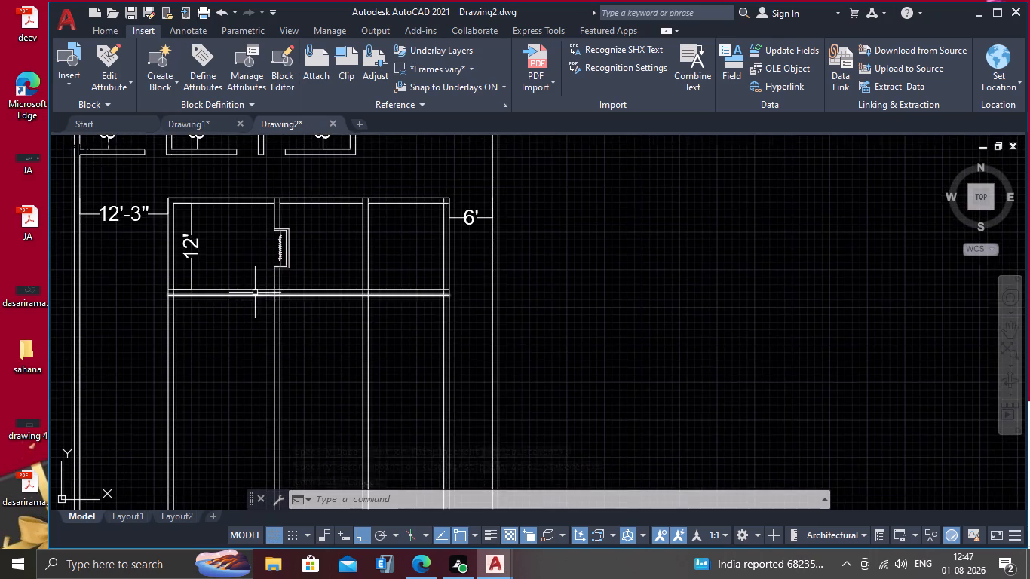
pyautogui.scroll(3, 255, 293)
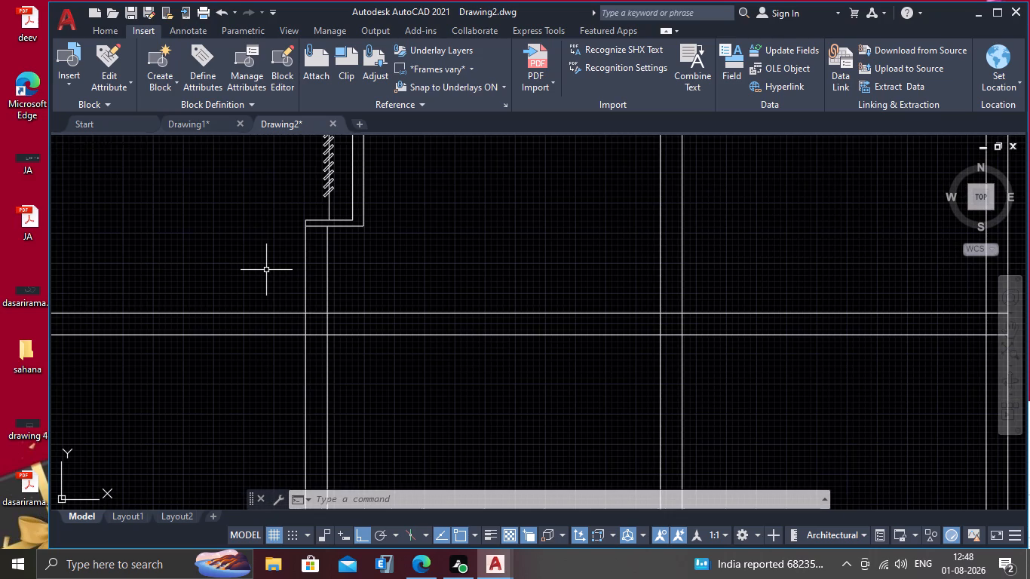
pyautogui.scroll(1, 293, 268)
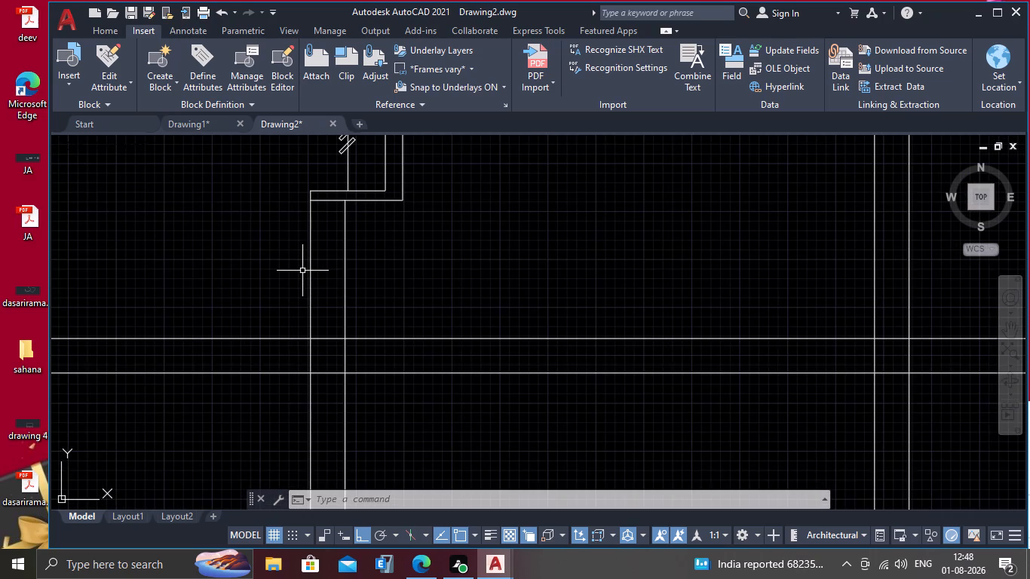
pyautogui.write('tr')
pyautogui.press('Return')
pyautogui.moveTo(385, 269); pyautogui.dragTo(376, 272)
pyautogui.click(247, 293)
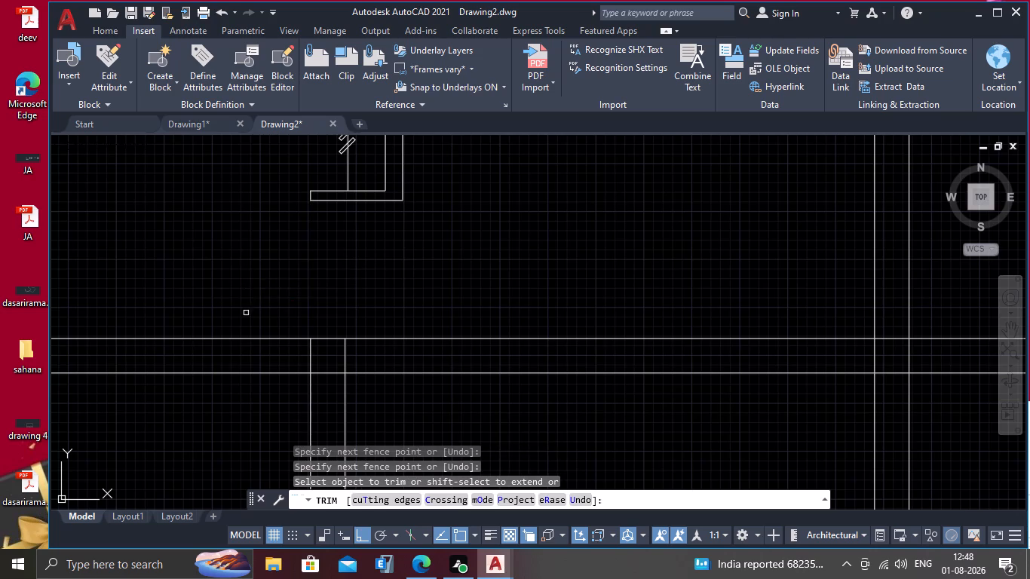
pyautogui.scroll(-1, 249, 313)
pyautogui.moveTo(296, 388); pyautogui.dragTo(345, 381, button='middle')
pyautogui.scroll(-1, 345, 381)
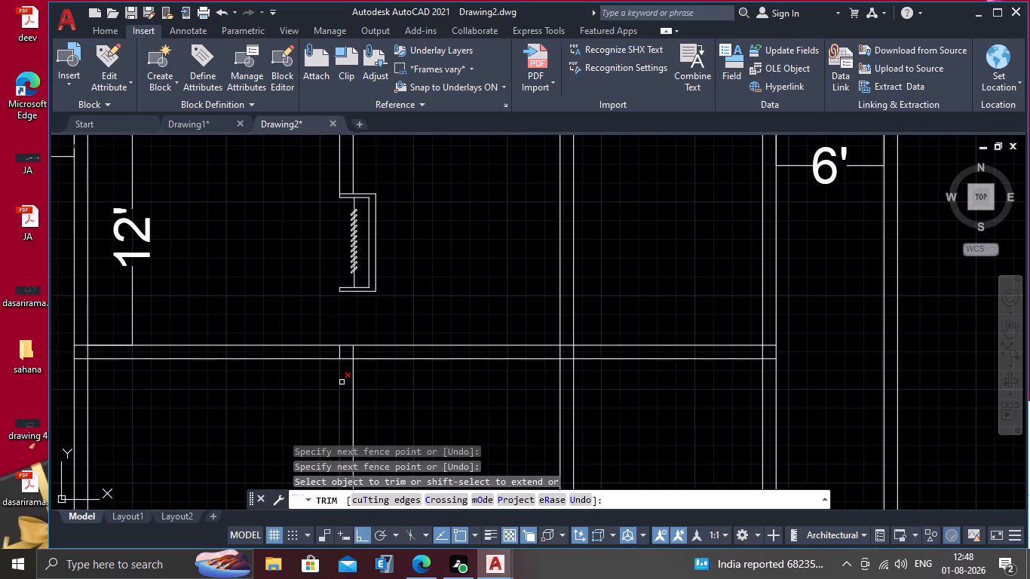
pyautogui.scroll(-2, 361, 365)
pyautogui.moveTo(430, 409); pyautogui.dragTo(414, 308, button='middle')
pyautogui.scroll(-1, 414, 308)
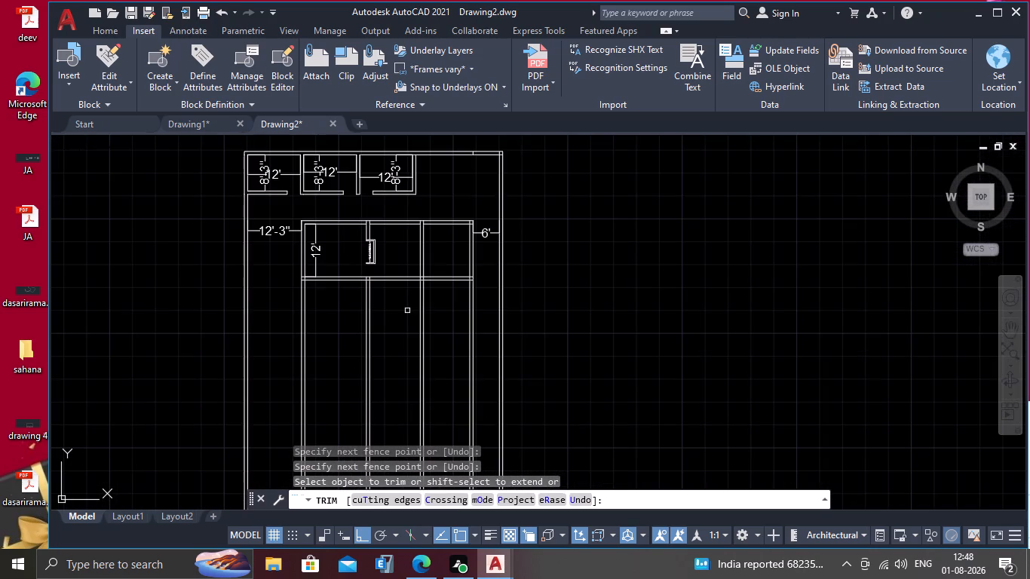
pyautogui.press('Escape')
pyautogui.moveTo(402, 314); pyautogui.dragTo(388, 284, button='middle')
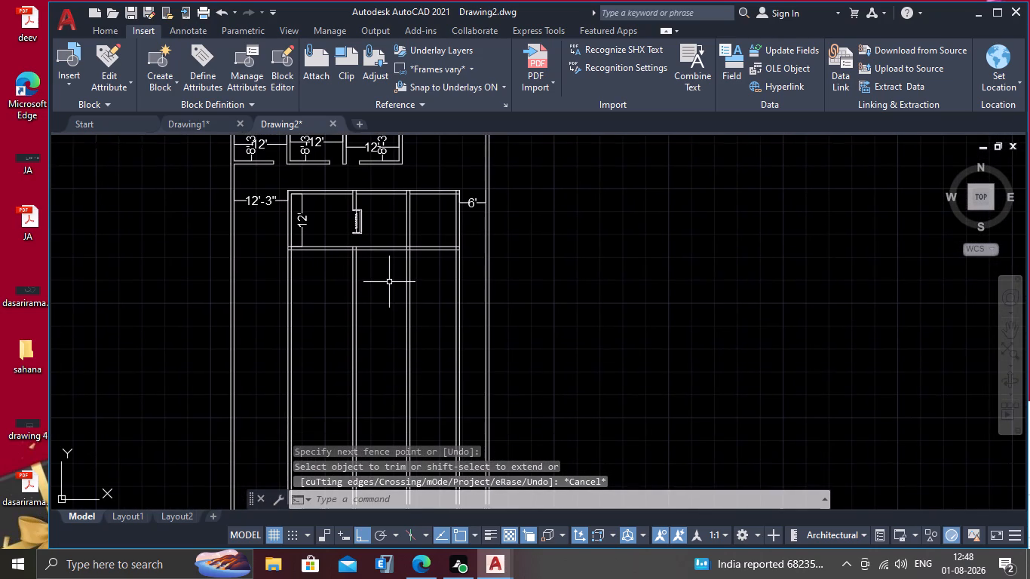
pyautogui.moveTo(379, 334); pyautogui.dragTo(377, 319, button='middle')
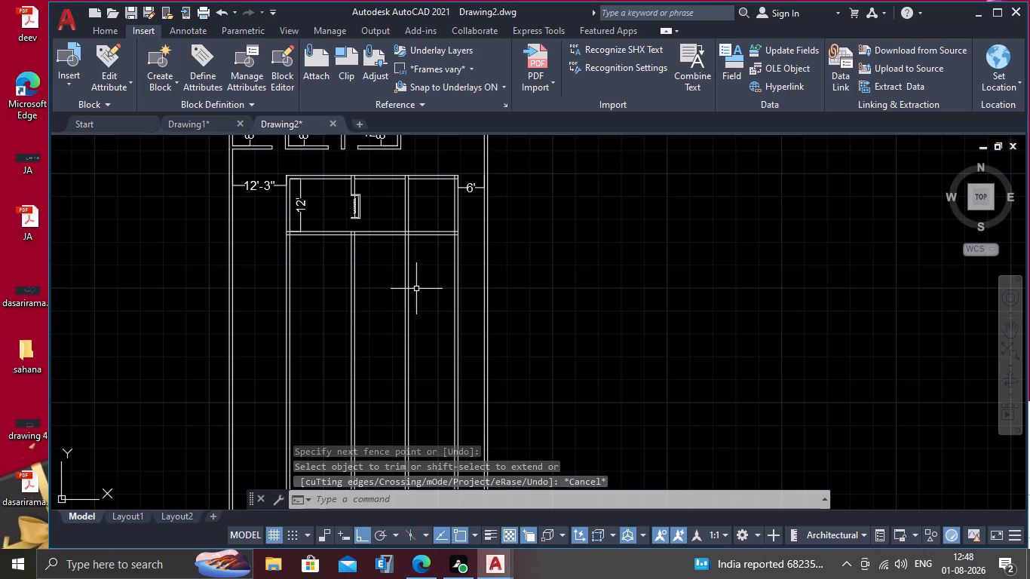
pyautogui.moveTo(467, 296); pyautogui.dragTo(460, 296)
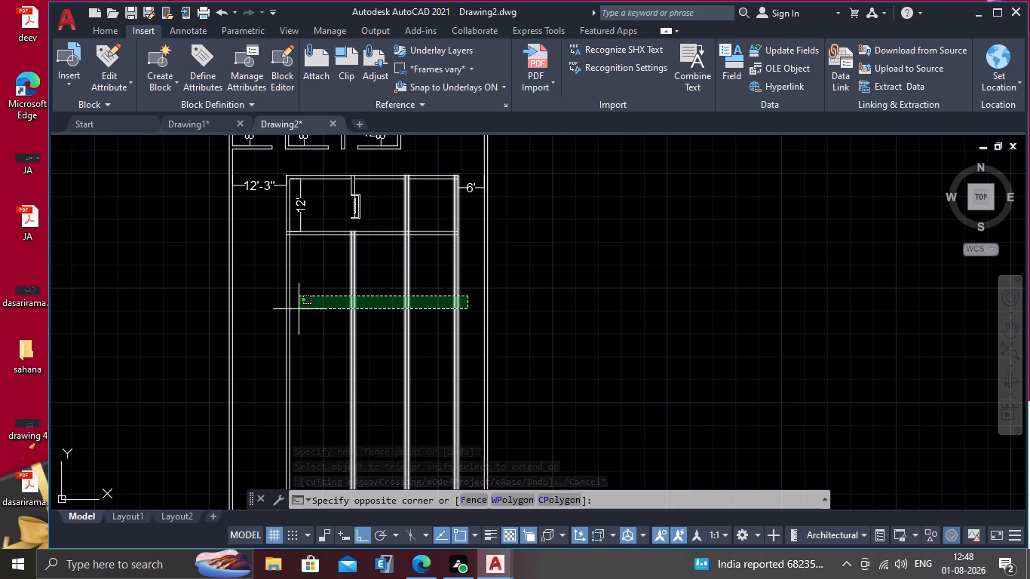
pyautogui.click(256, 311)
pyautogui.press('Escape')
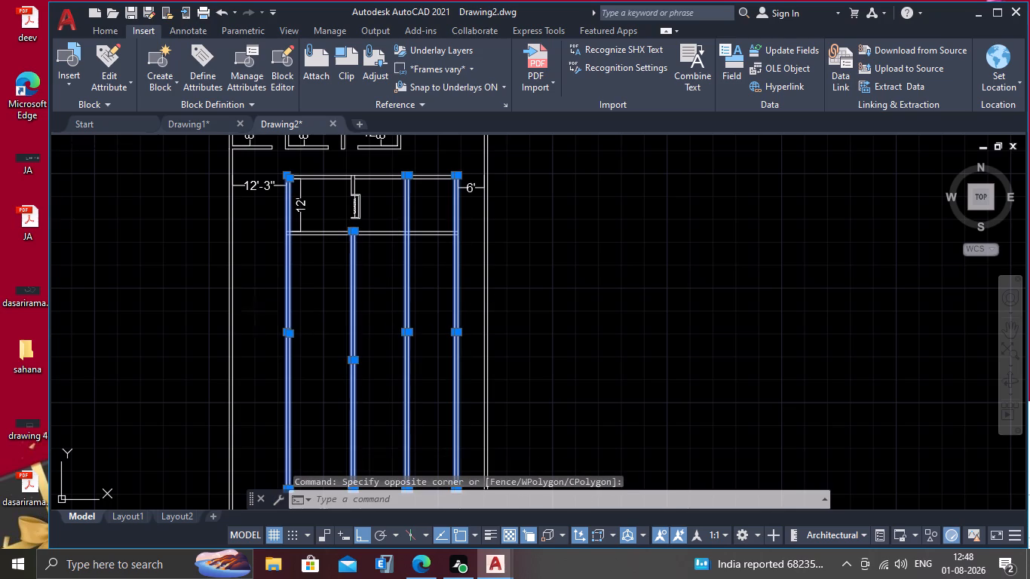
# Trim away all the vertical wall lines extending below the lower horizontal wall of the three-room row.
pyautogui.write('tr')
pyautogui.press('Return')
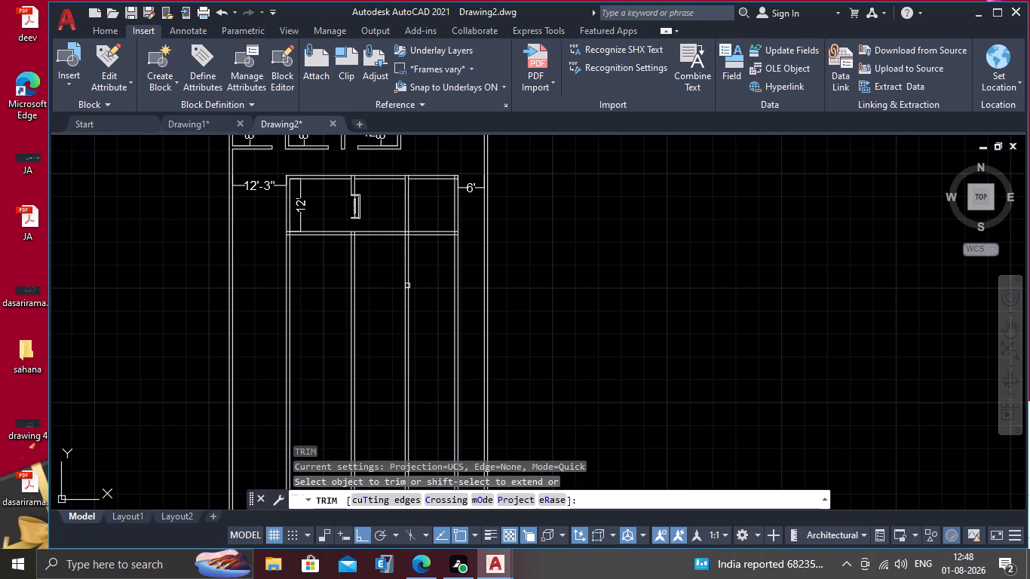
pyautogui.click(466, 280)
pyautogui.click(270, 301)
pyautogui.press('Escape')
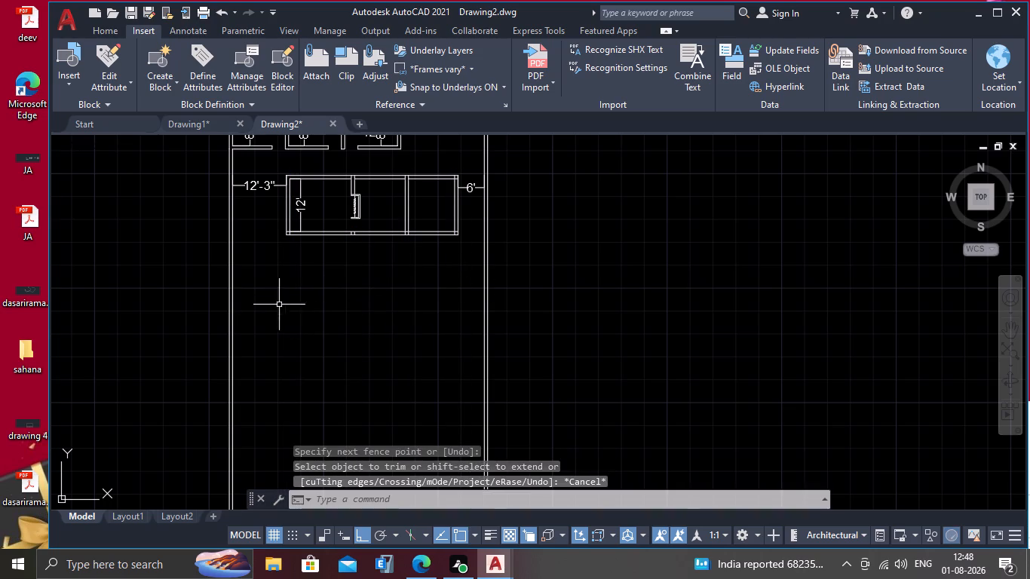
# Examine the lower wall of the three-room row, its corners and the partition junctions.
pyautogui.scroll(-2, 312, 318)
pyautogui.moveTo(321, 363); pyautogui.dragTo(328, 347, button='middle')
pyautogui.scroll(2, 311, 273)
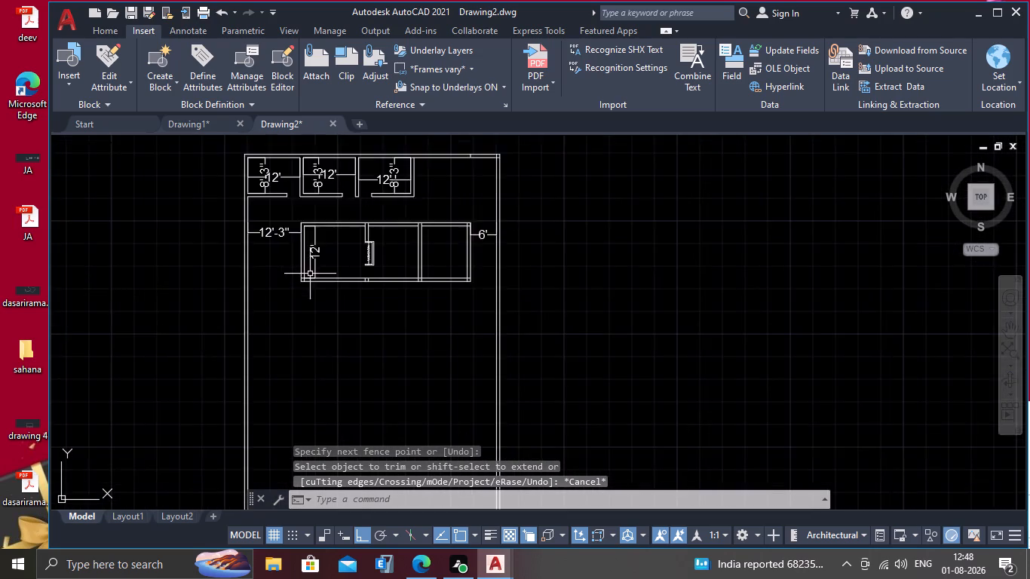
pyautogui.scroll(5, 310, 274)
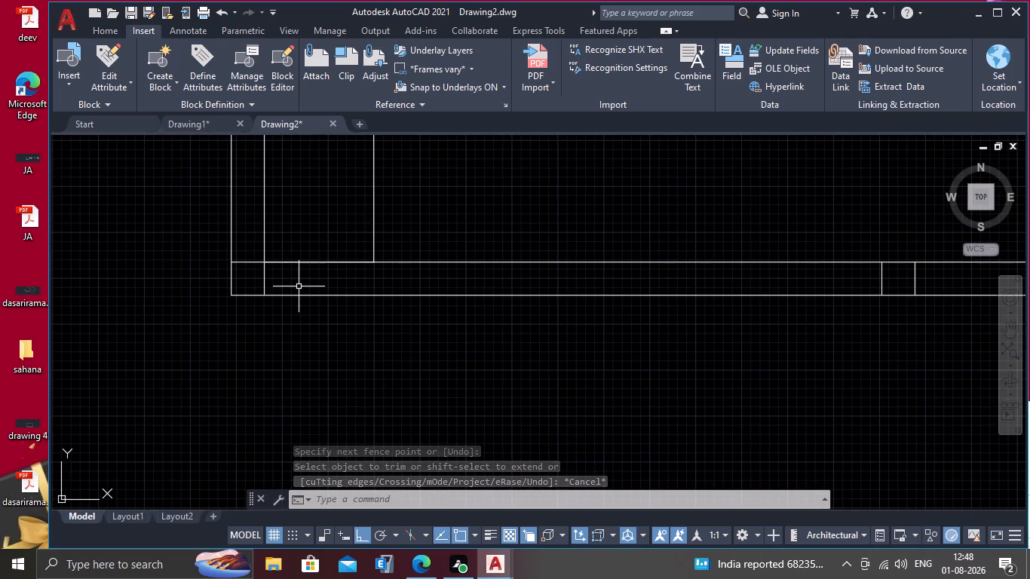
pyautogui.scroll(1, 270, 285)
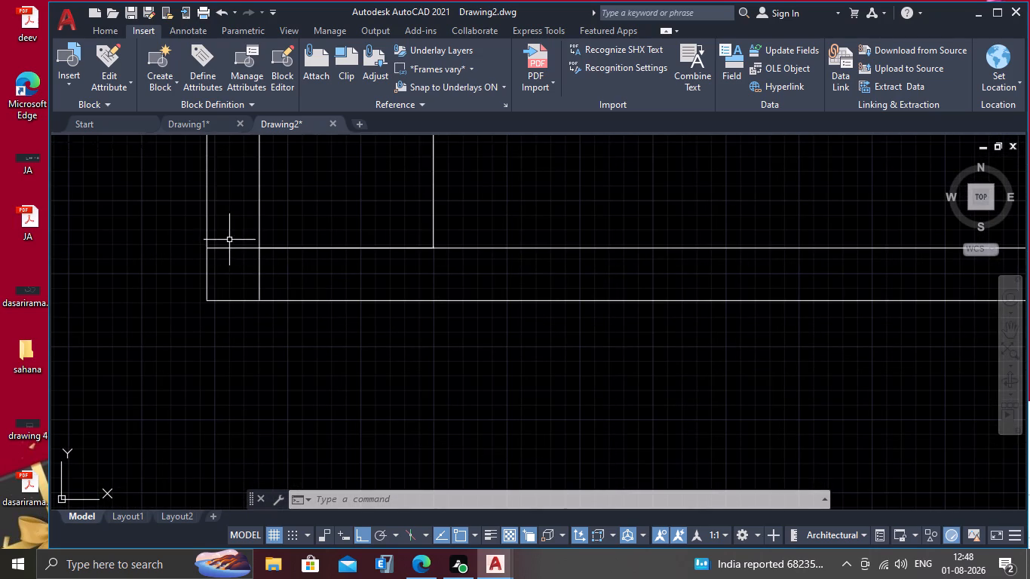
pyautogui.click(235, 245)
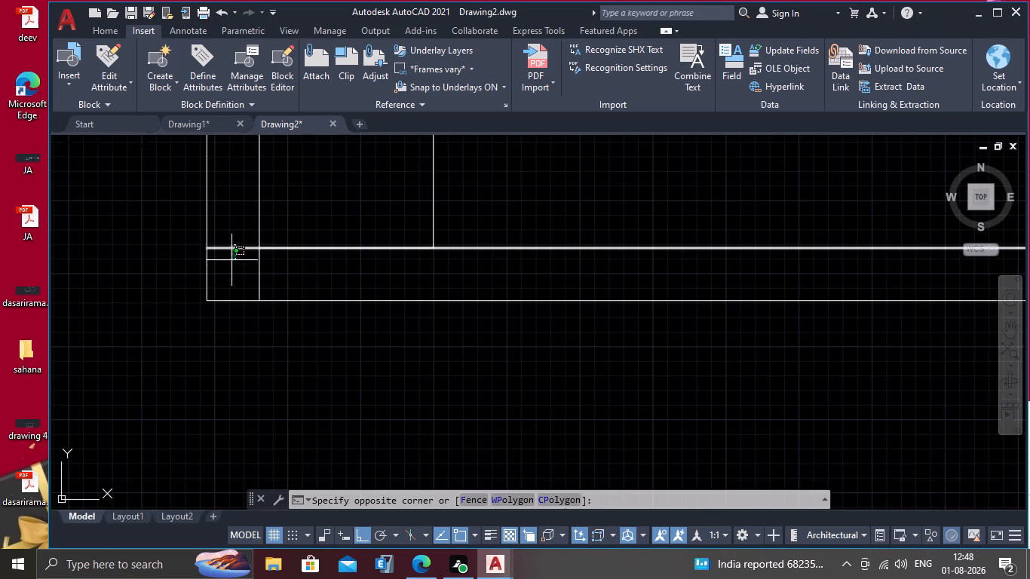
pyautogui.click(231, 259)
pyautogui.press('Escape')
pyautogui.scroll(-2, 224, 312)
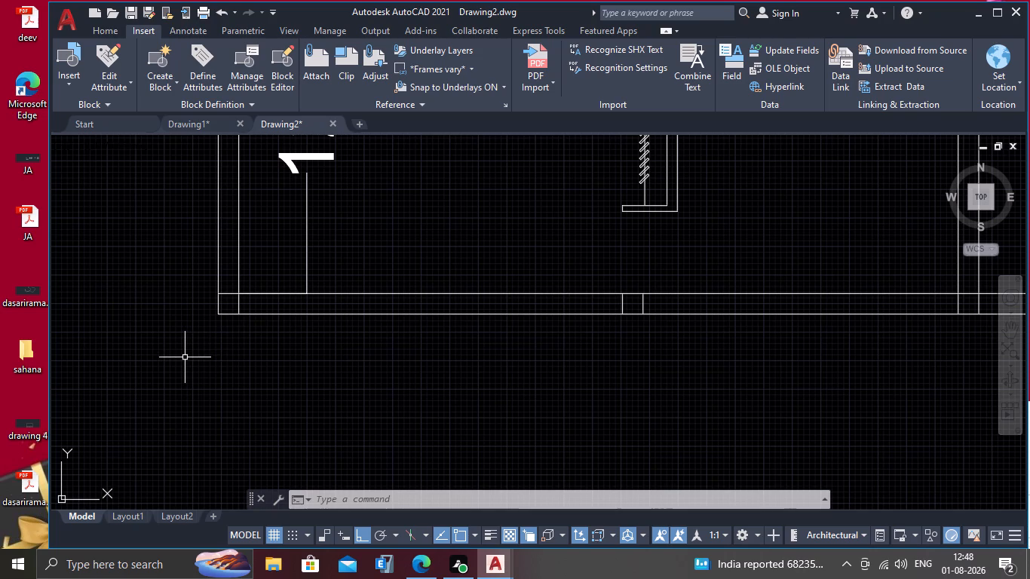
pyautogui.scroll(-1, 246, 378)
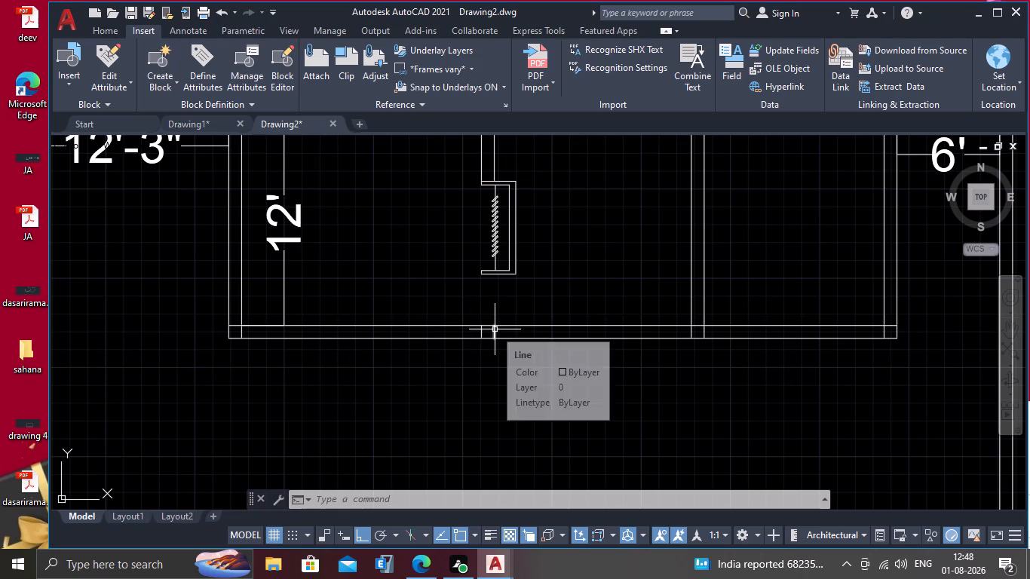
pyautogui.moveTo(502, 323); pyautogui.dragTo(414, 392, button='middle')
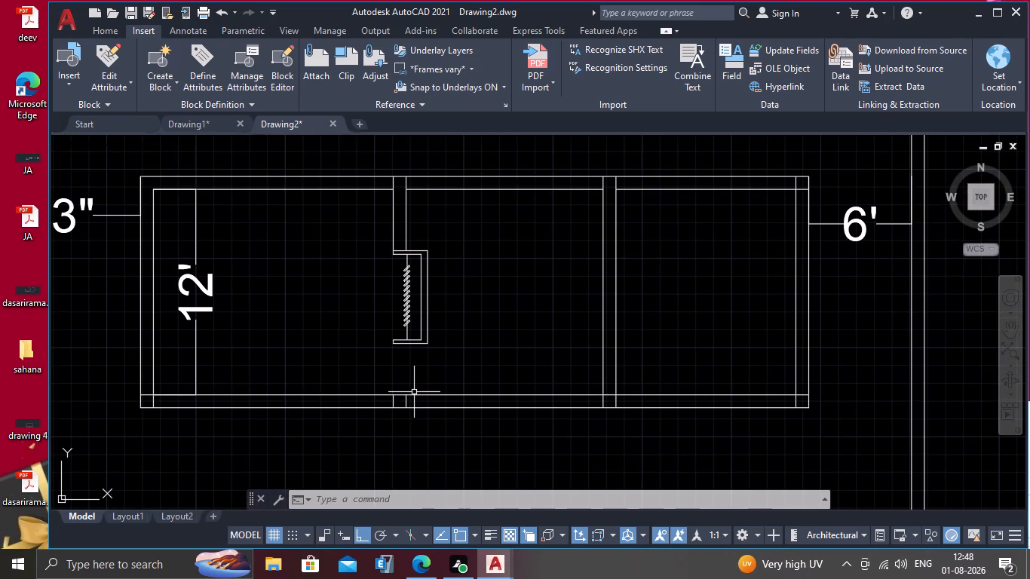
pyautogui.scroll(-1, 414, 392)
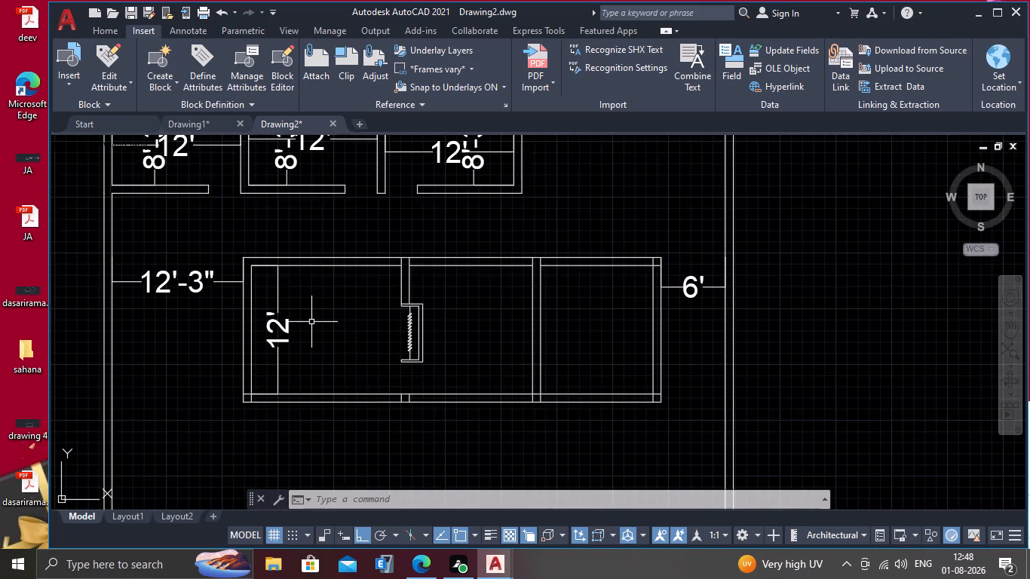
pyautogui.scroll(1, 311, 322)
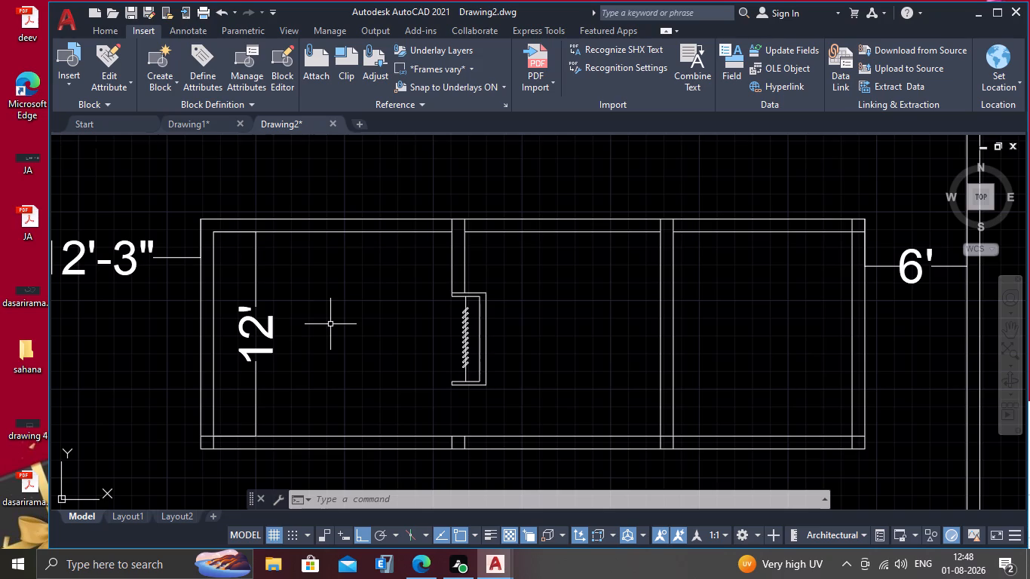
pyautogui.scroll(-2, 517, 384)
pyautogui.moveTo(548, 397); pyautogui.dragTo(508, 343, button='middle')
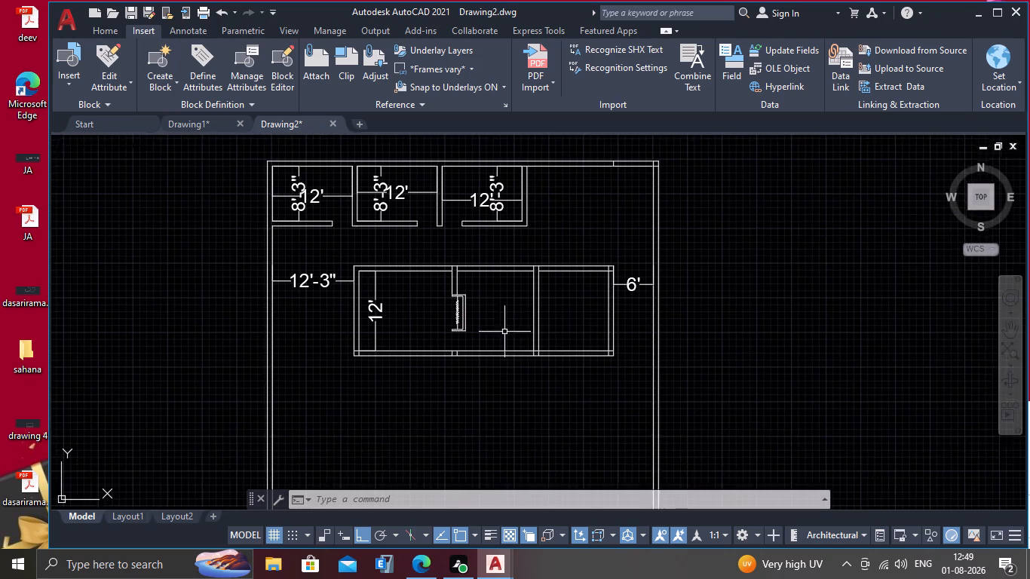
pyautogui.scroll(2, 542, 335)
pyautogui.moveTo(326, 420); pyautogui.dragTo(336, 411, button='middle')
pyautogui.scroll(2, 315, 380)
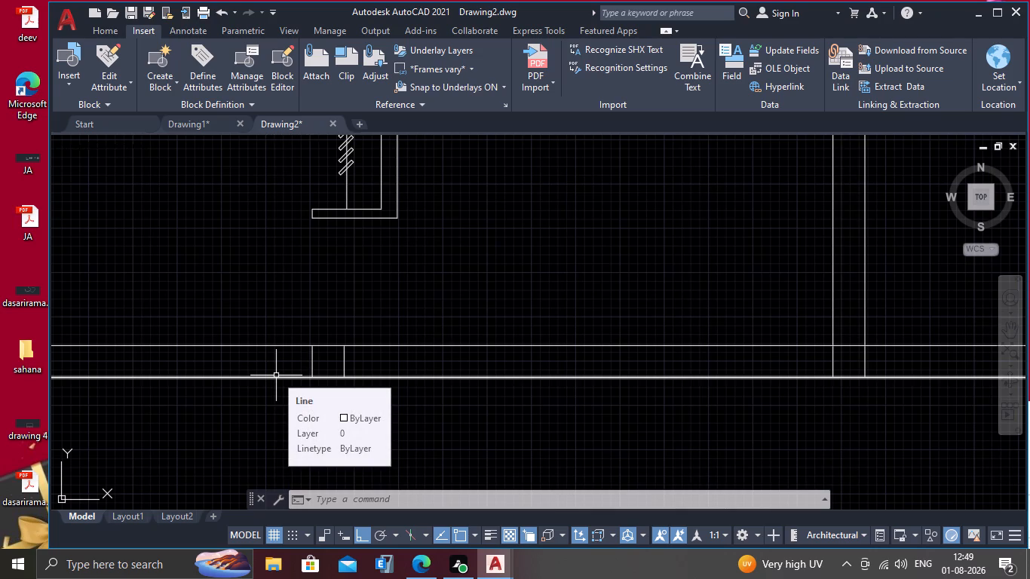
pyautogui.scroll(-1, 344, 351)
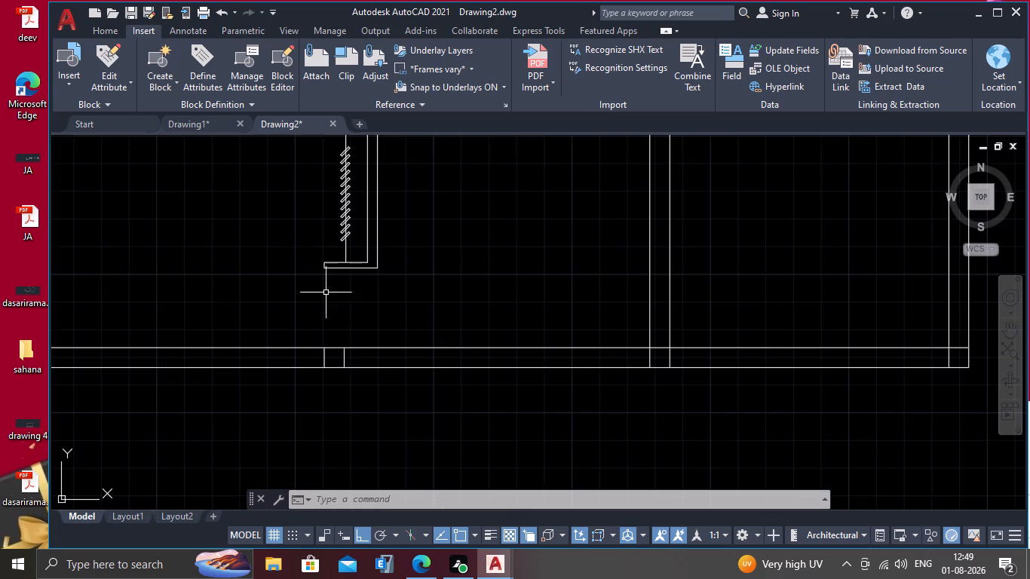
pyautogui.scroll(-1, 330, 265)
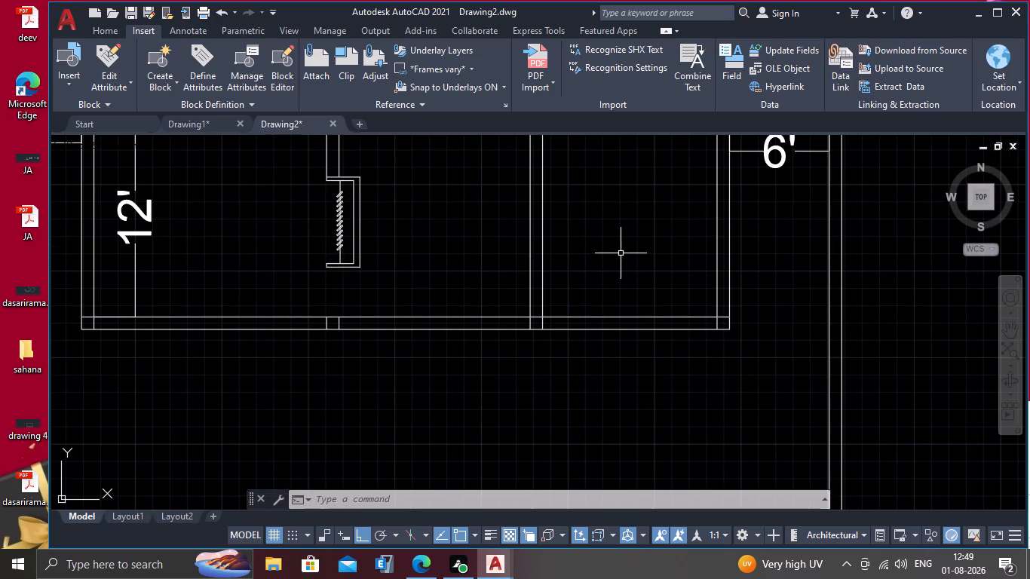
pyautogui.moveTo(621, 253); pyautogui.dragTo(563, 258, button='middle')
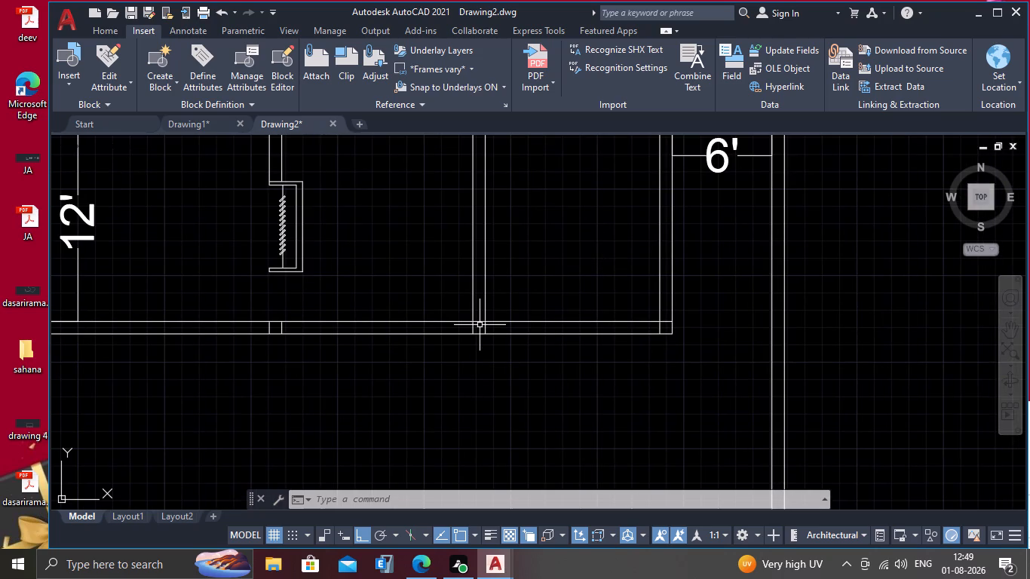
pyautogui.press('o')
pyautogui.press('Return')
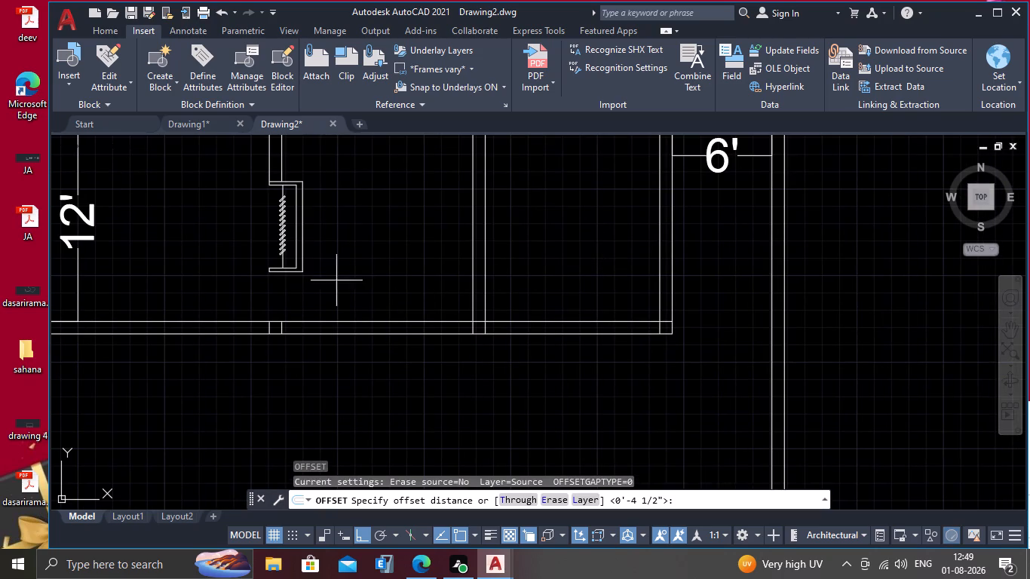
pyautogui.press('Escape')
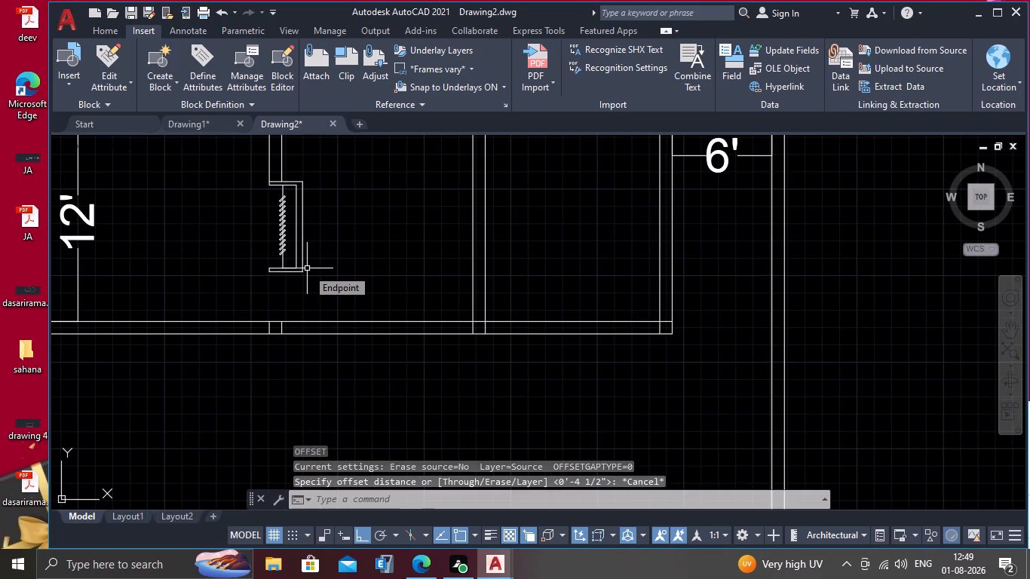
# Draw a horizontal line from the recess's lower outer corner across the middle room and past the second partition wall.
pyautogui.press('l')
pyautogui.press('Return')
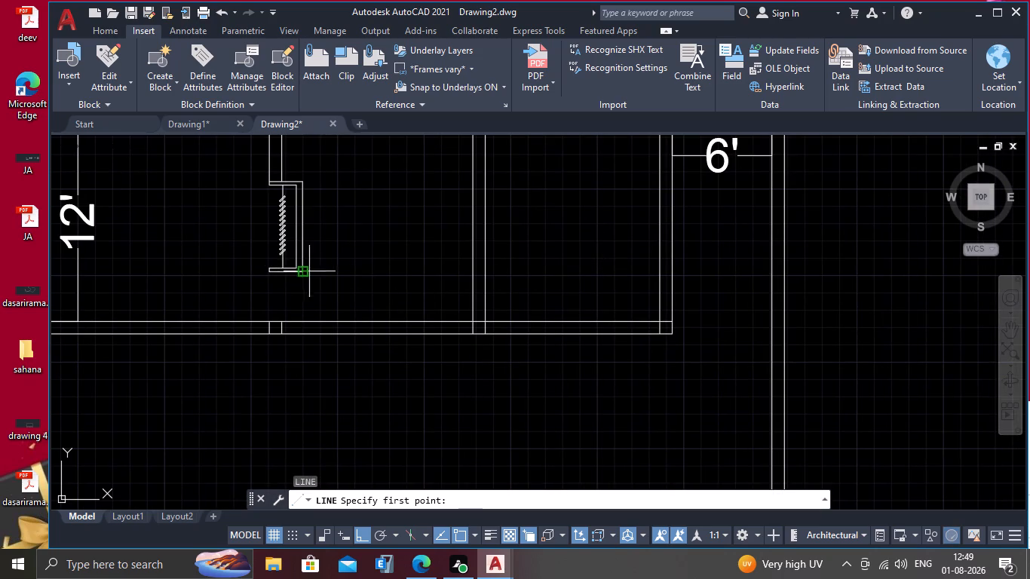
pyautogui.scroll(2, 302, 276)
pyautogui.click(301, 261)
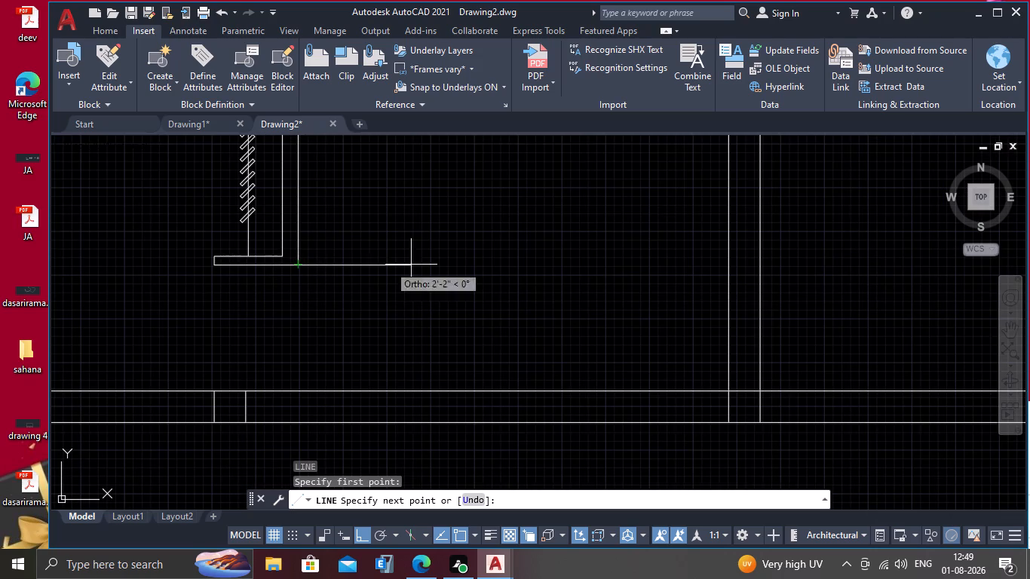
pyautogui.click(812, 222)
pyautogui.press('Escape')
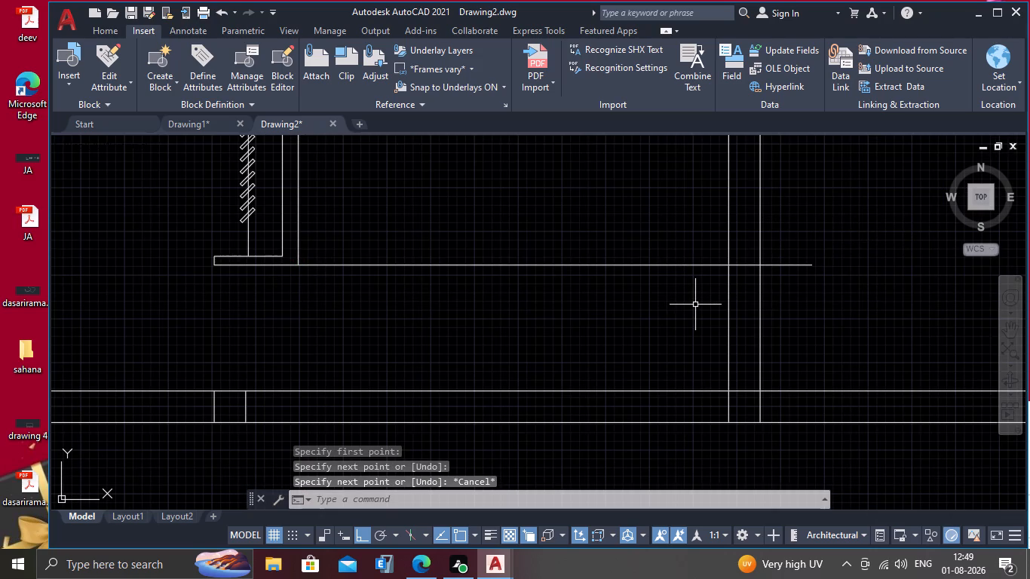
# Trim the second partition below the new line to open a passage, and trim the line so it only caps the wall end.
pyautogui.write('tr')
pyautogui.press('Return')
pyautogui.click(779, 295)
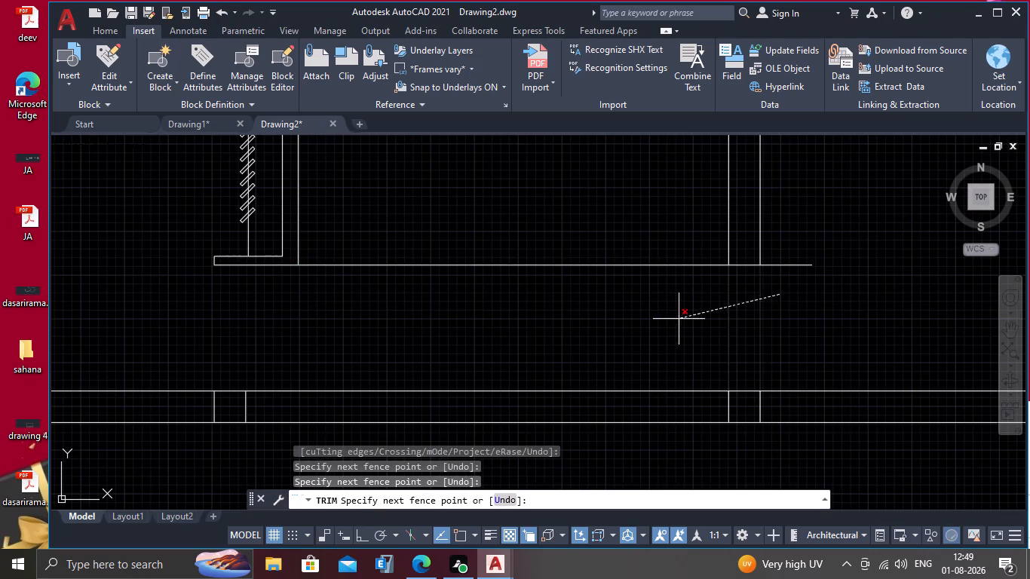
pyautogui.click(673, 321)
pyautogui.click(558, 256)
pyautogui.click(559, 293)
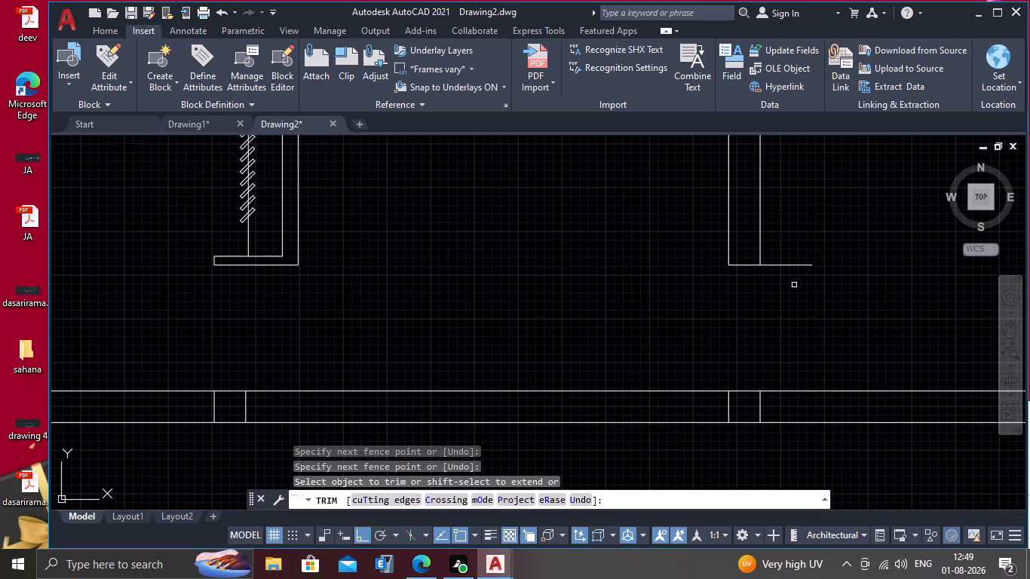
pyautogui.click(787, 265)
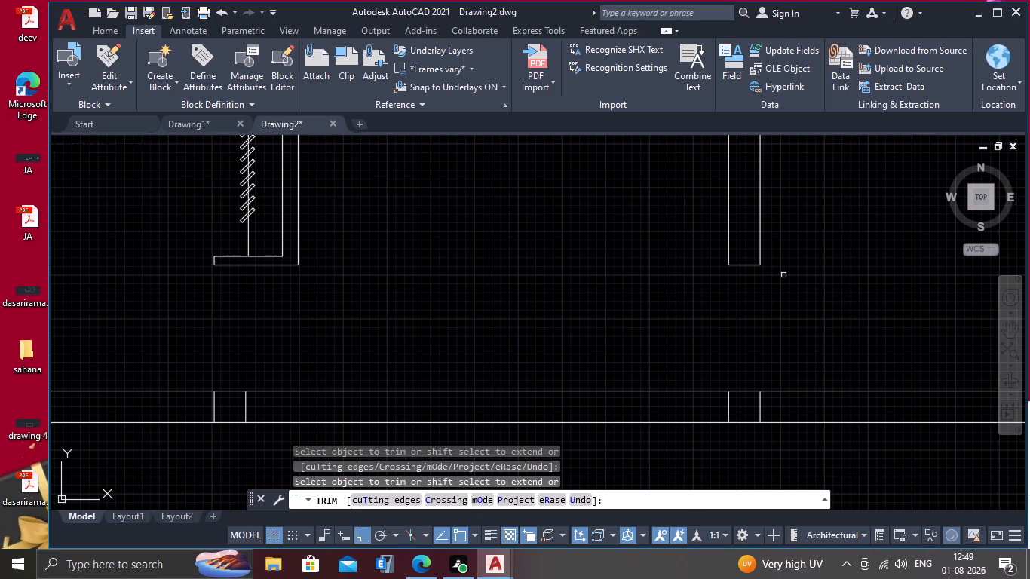
pyautogui.press('Escape')
# Trim the overlapping lines inside the row's upper wall at its right corner and at both partition junctions.
pyautogui.scroll(-2, 618, 379)
pyautogui.moveTo(713, 376); pyautogui.dragTo(657, 381, button='middle')
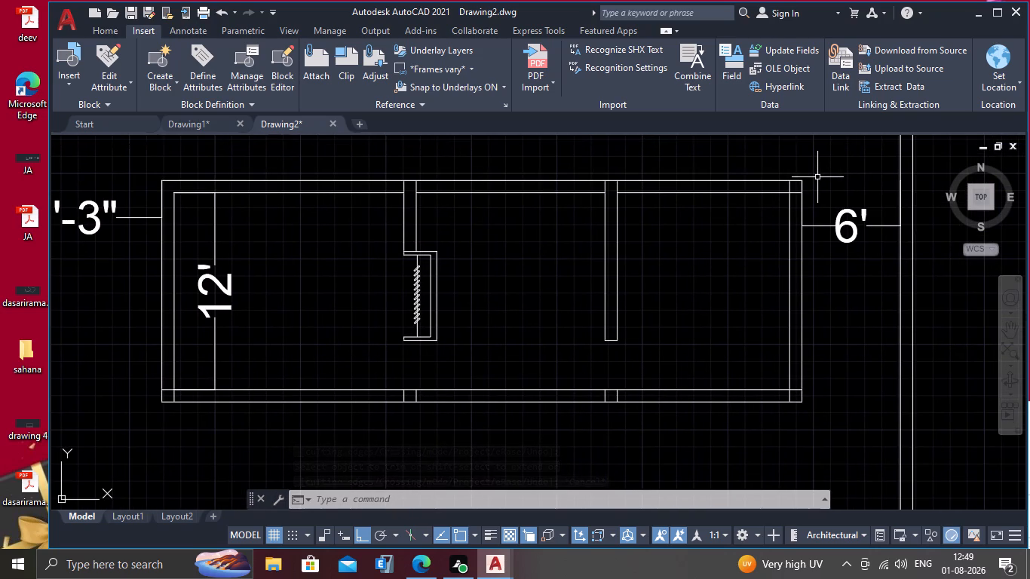
pyautogui.write('tr')
pyautogui.press('Return')
pyautogui.scroll(1, 817, 172)
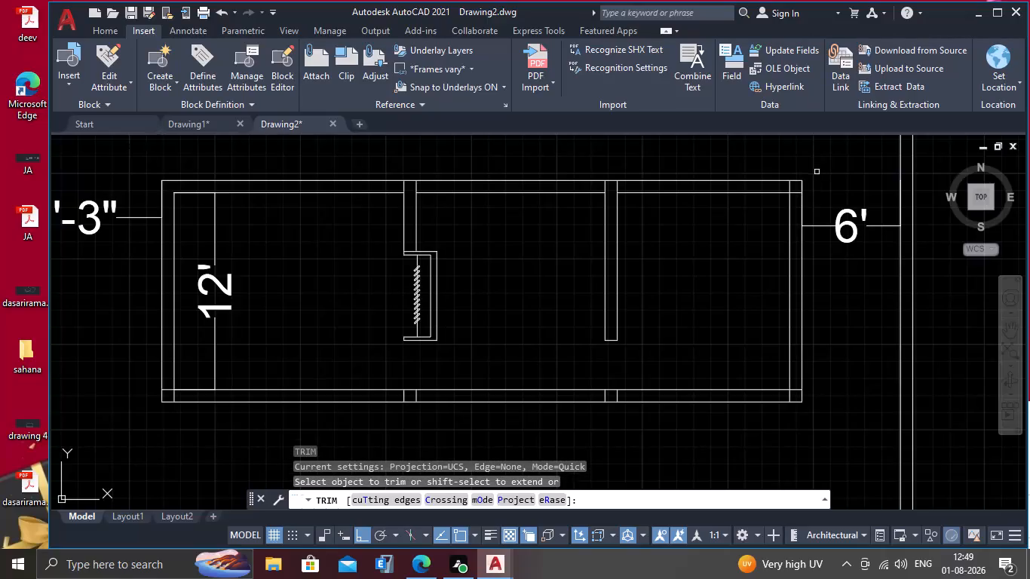
pyautogui.scroll(1, 817, 172)
pyautogui.click(756, 224)
pyautogui.click(737, 210)
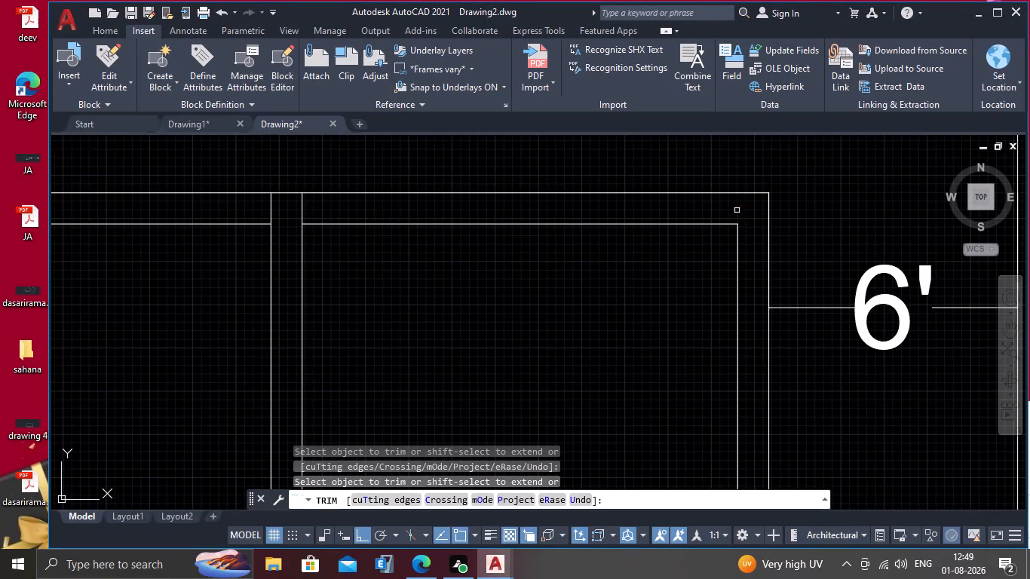
pyautogui.scroll(-1, 467, 206)
pyautogui.scroll(1, 317, 216)
pyautogui.click(354, 208)
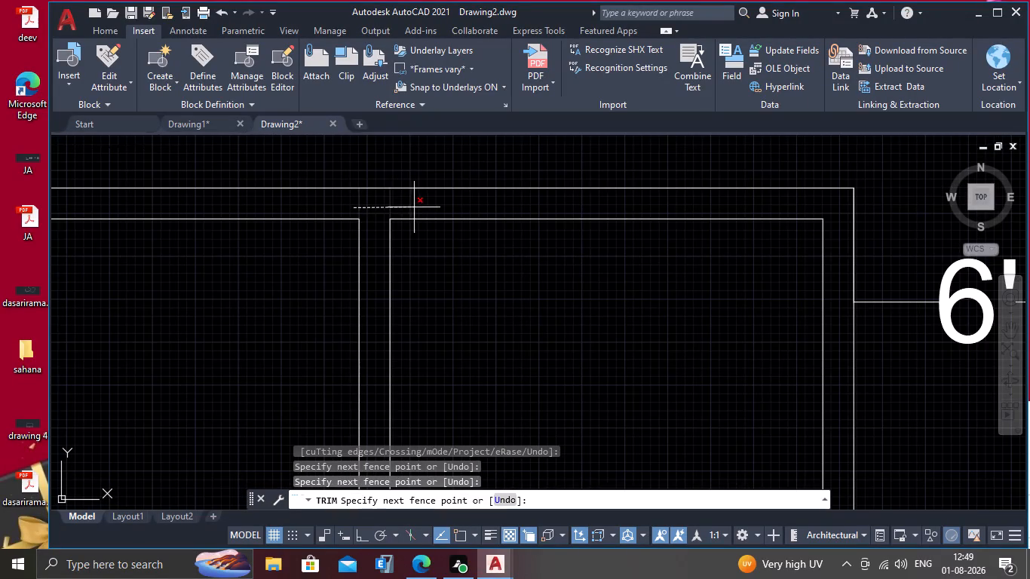
pyautogui.click(414, 207)
pyautogui.scroll(-2, 399, 217)
pyautogui.scroll(1, 160, 214)
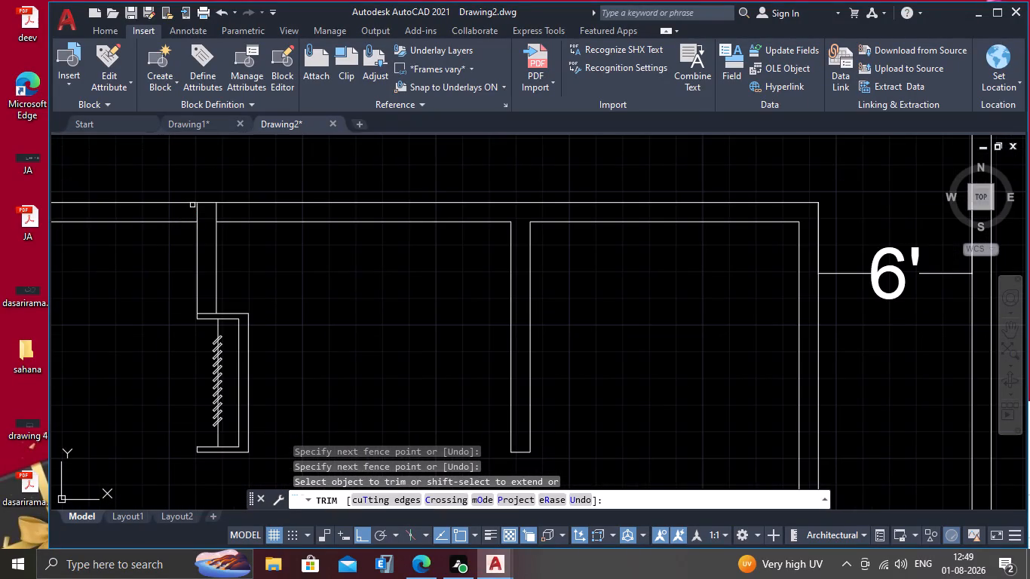
pyautogui.scroll(2, 192, 205)
pyautogui.click(187, 215)
pyautogui.click(273, 226)
# Trim the overlapping wall lines inside the lower-left corner of the three-room row.
pyautogui.scroll(-3, 272, 223)
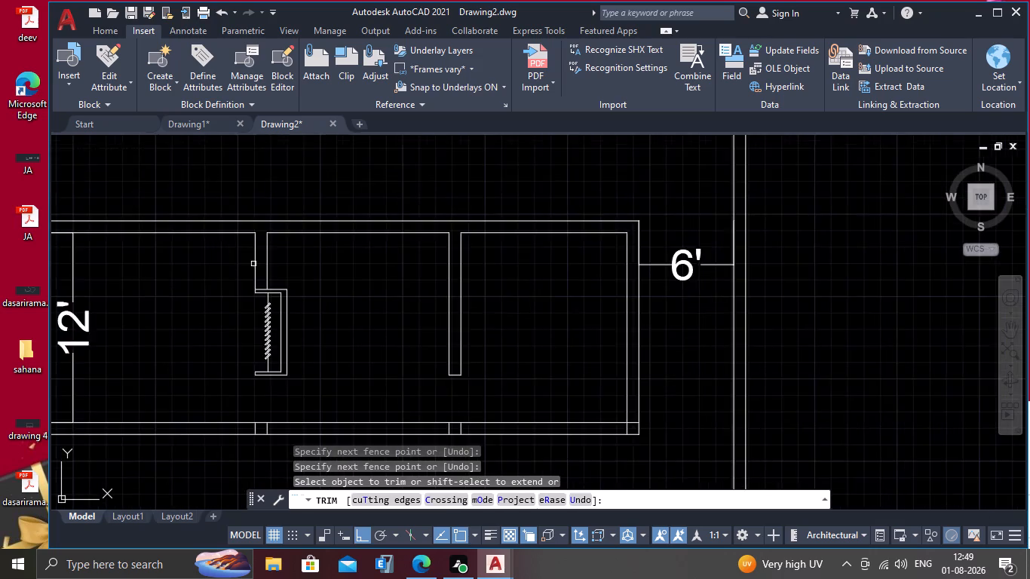
pyautogui.scroll(-2, 207, 287)
pyautogui.moveTo(198, 294); pyautogui.dragTo(304, 352, button='middle')
pyautogui.scroll(3, 234, 413)
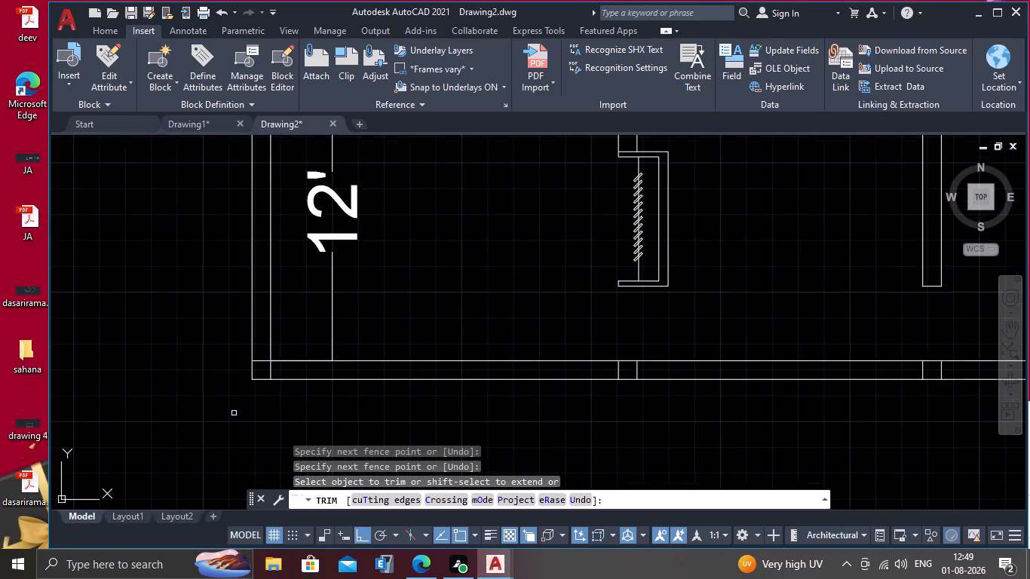
pyautogui.scroll(-1, 232, 413)
pyautogui.scroll(2, 238, 407)
pyautogui.scroll(1, 265, 342)
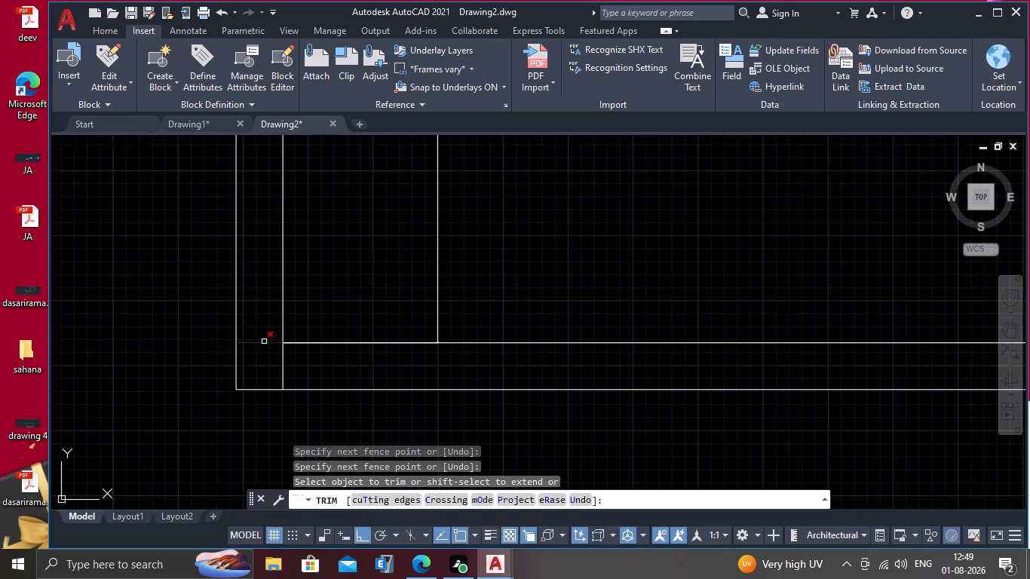
pyautogui.scroll(1, 264, 342)
pyautogui.click(266, 336)
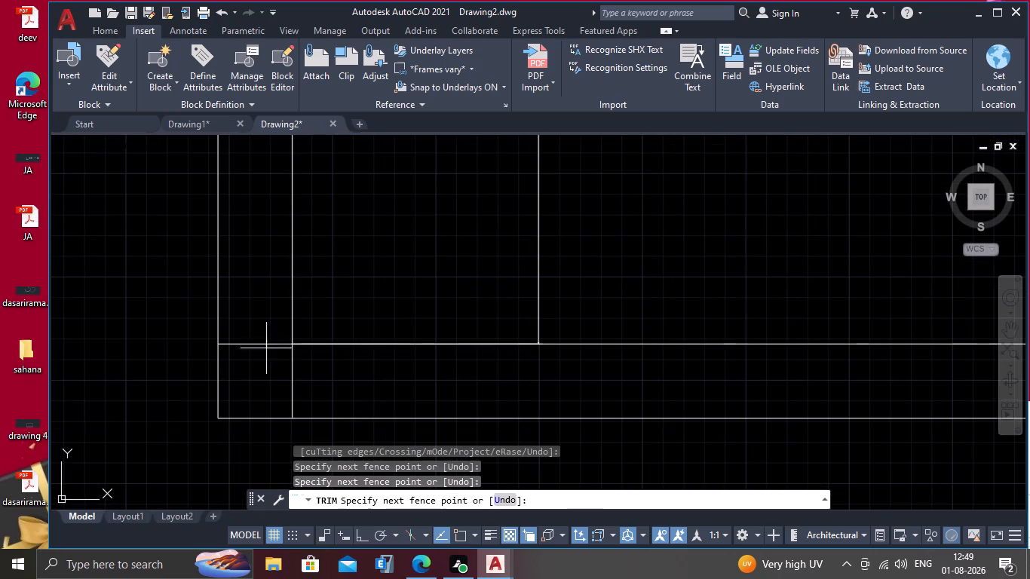
pyautogui.click(265, 376)
pyautogui.click(299, 378)
pyautogui.click(259, 388)
# Trim the two vertical stubs inside the lower wall beneath the first partition with the recess.
pyautogui.scroll(-2, 270, 379)
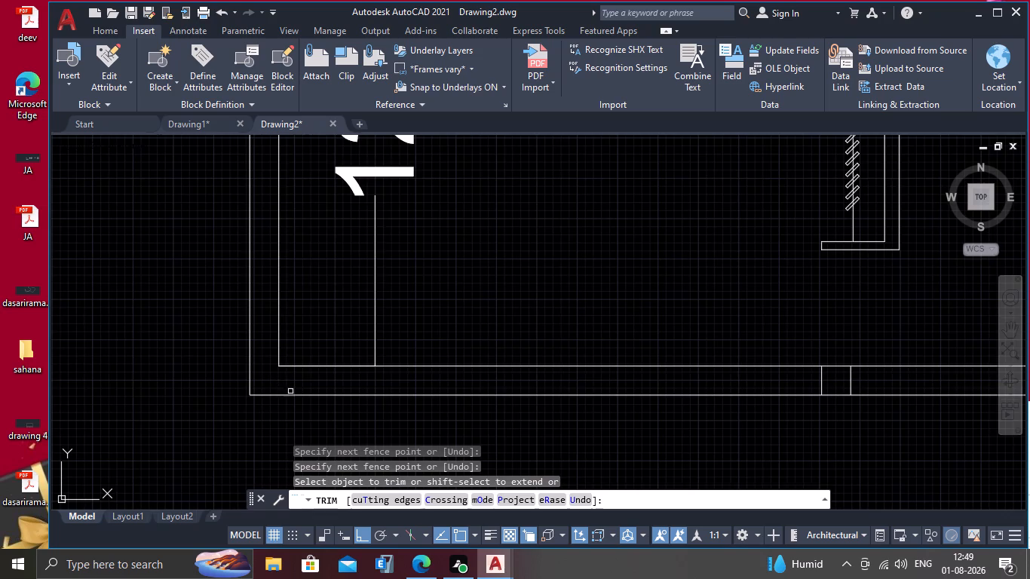
pyautogui.scroll(-1, 300, 387)
pyautogui.scroll(1, 700, 451)
pyautogui.scroll(-1, 694, 451)
pyautogui.moveTo(618, 432); pyautogui.dragTo(470, 398, button='middle')
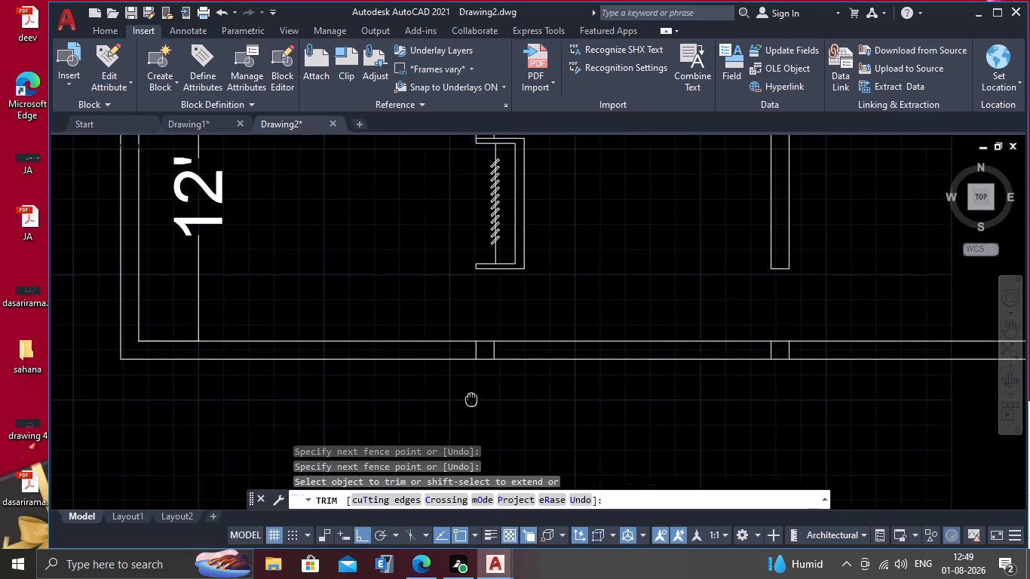
pyautogui.moveTo(470, 398); pyautogui.dragTo(428, 426, button='middle')
pyautogui.scroll(3, 425, 391)
pyautogui.click(429, 349)
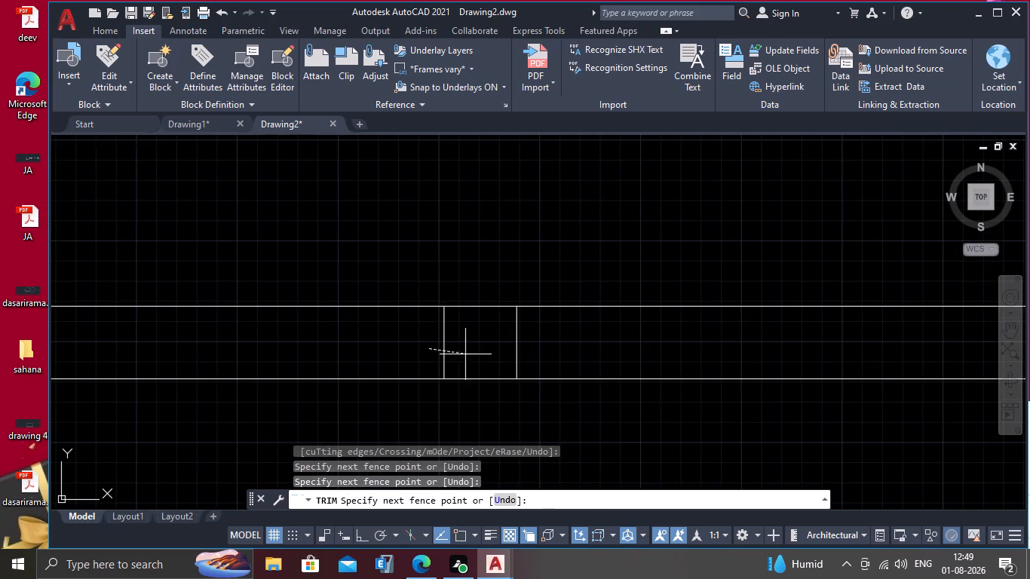
pyautogui.click(547, 353)
pyautogui.scroll(-5, 539, 354)
pyautogui.moveTo(538, 403); pyautogui.dragTo(350, 367, button='middle')
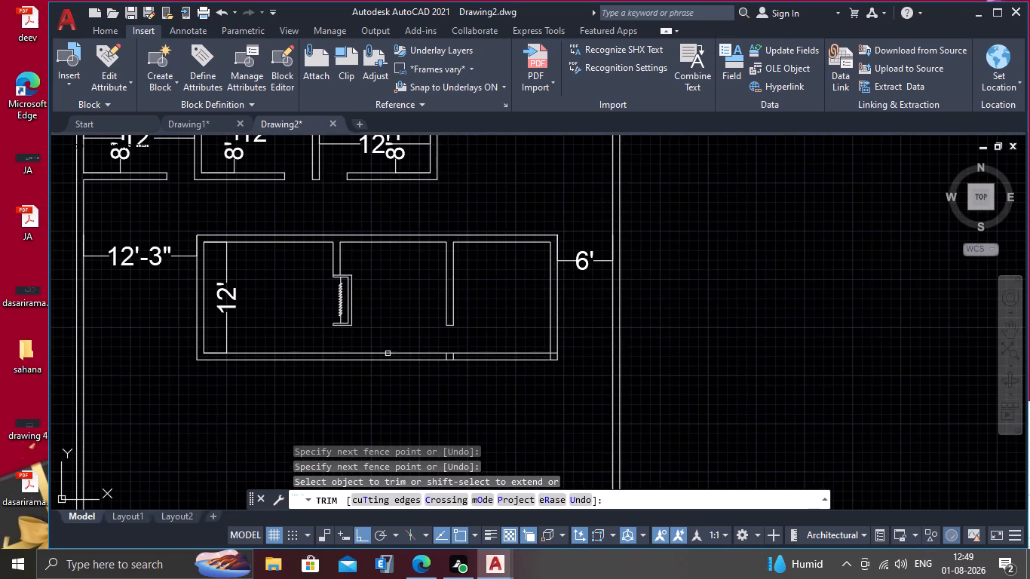
# Trim the overlapping wall lines inside the lower-right corner of the three-room row.
pyautogui.scroll(3, 571, 381)
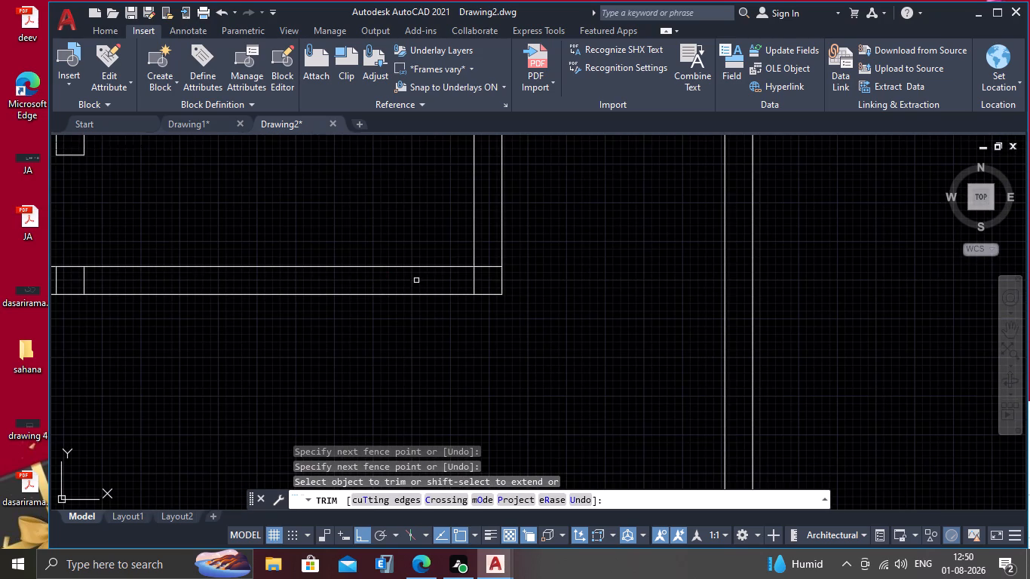
pyautogui.scroll(2, 447, 283)
pyautogui.click(554, 219)
pyautogui.click(498, 280)
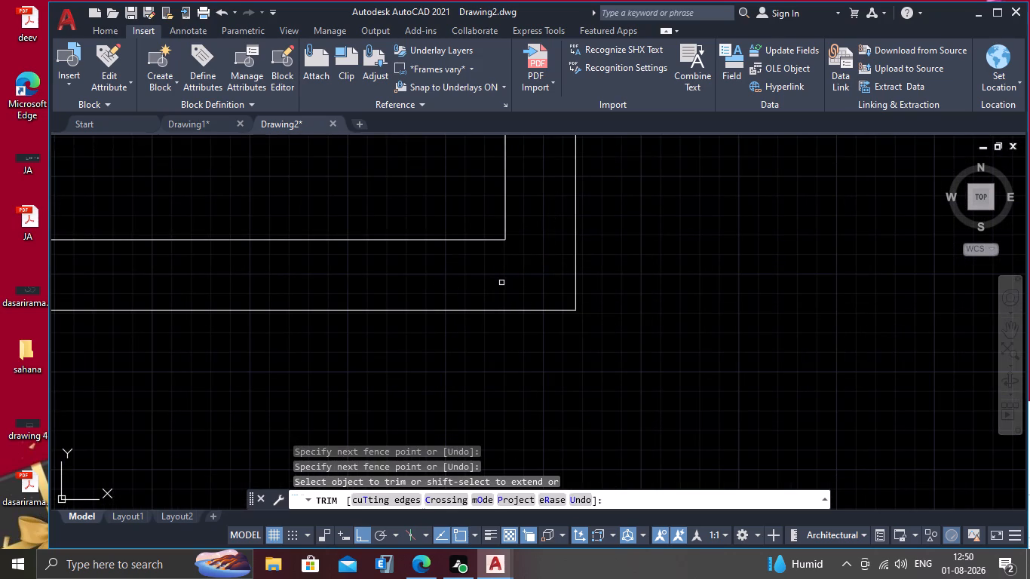
# Trim the two vertical stubs inside the lower wall beneath the second partition.
pyautogui.scroll(-1, 502, 296)
pyautogui.scroll(1, 502, 297)
pyautogui.scroll(-4, 156, 329)
pyautogui.moveTo(219, 328); pyautogui.dragTo(449, 334, button='middle')
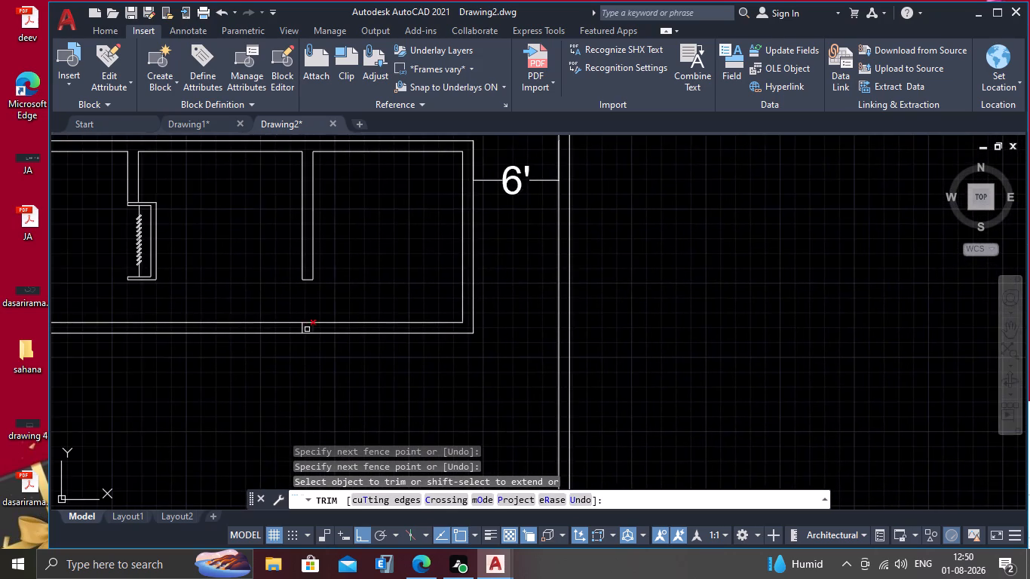
pyautogui.scroll(4, 306, 329)
pyautogui.click(243, 311)
pyautogui.click(365, 317)
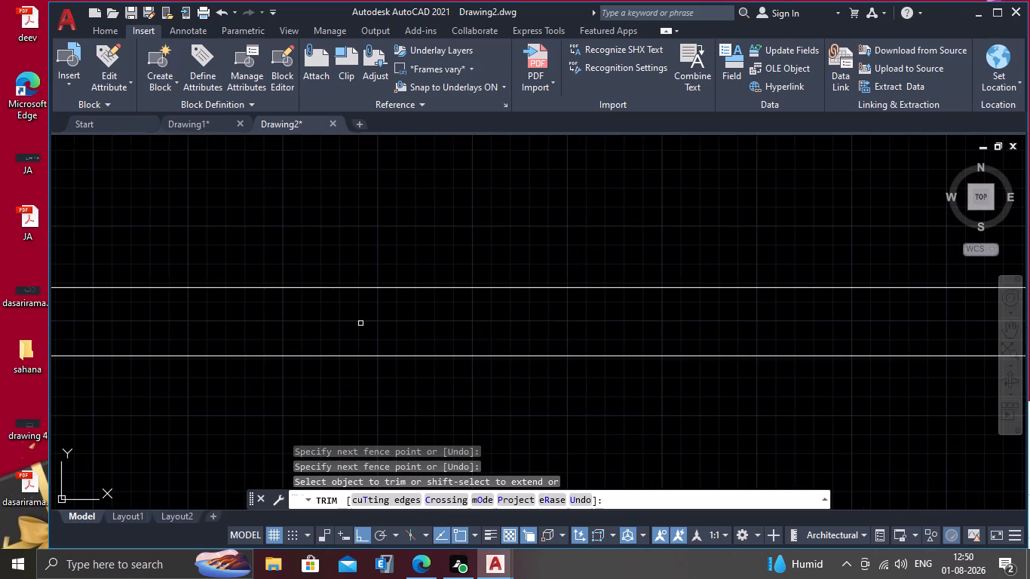
pyautogui.scroll(-8, 363, 332)
pyautogui.moveTo(294, 397); pyautogui.dragTo(368, 332, button='middle')
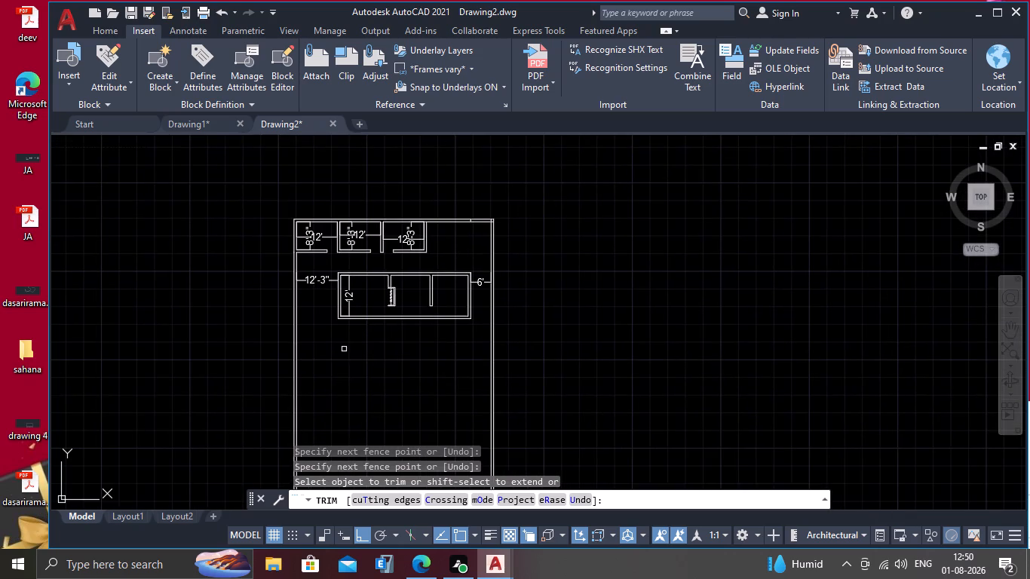
pyautogui.press('Escape')
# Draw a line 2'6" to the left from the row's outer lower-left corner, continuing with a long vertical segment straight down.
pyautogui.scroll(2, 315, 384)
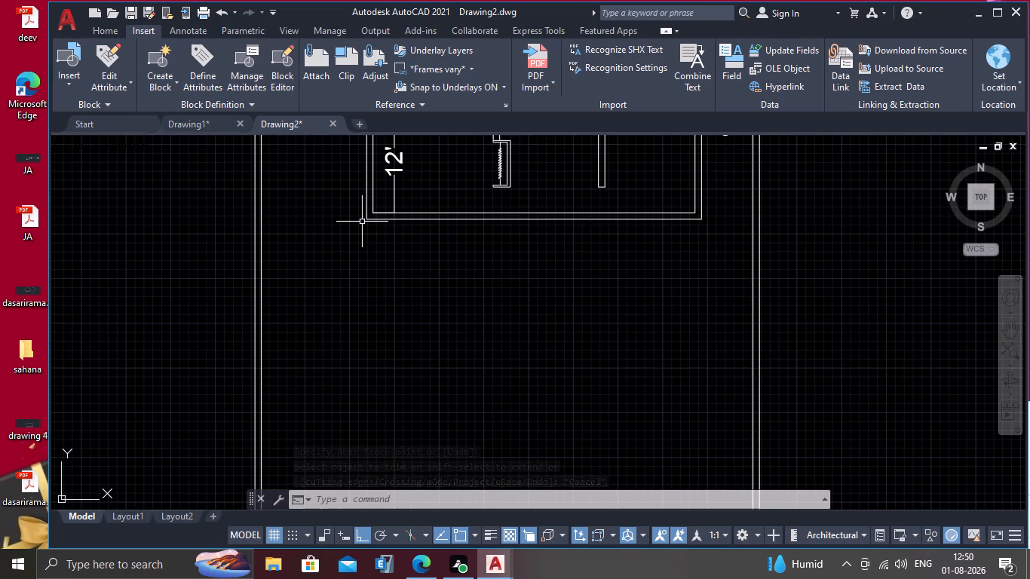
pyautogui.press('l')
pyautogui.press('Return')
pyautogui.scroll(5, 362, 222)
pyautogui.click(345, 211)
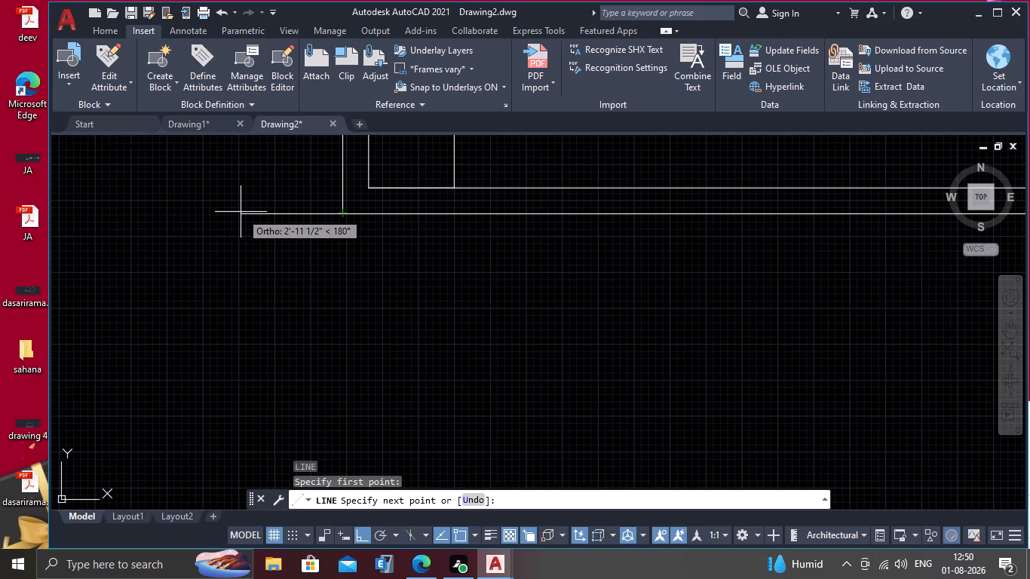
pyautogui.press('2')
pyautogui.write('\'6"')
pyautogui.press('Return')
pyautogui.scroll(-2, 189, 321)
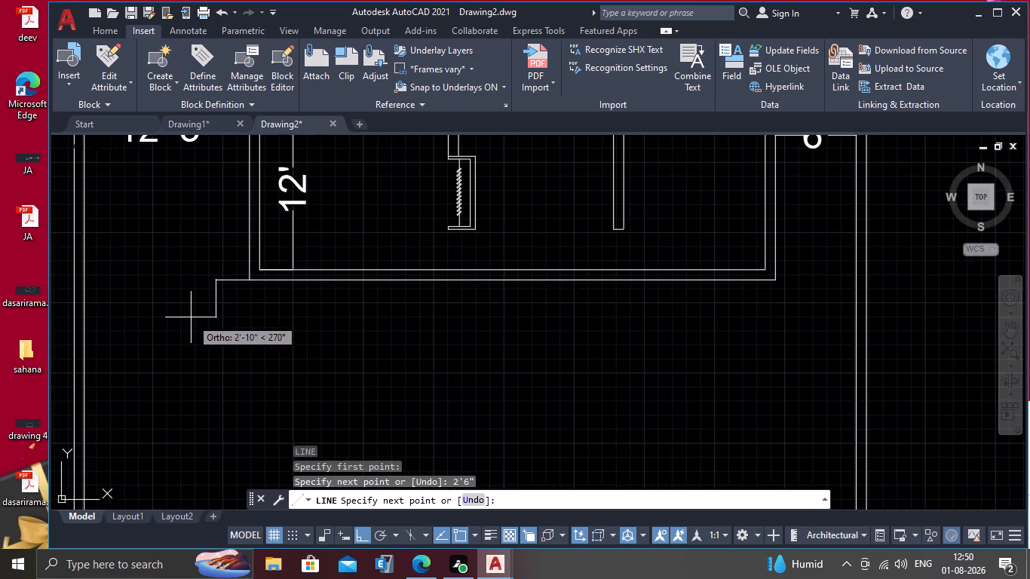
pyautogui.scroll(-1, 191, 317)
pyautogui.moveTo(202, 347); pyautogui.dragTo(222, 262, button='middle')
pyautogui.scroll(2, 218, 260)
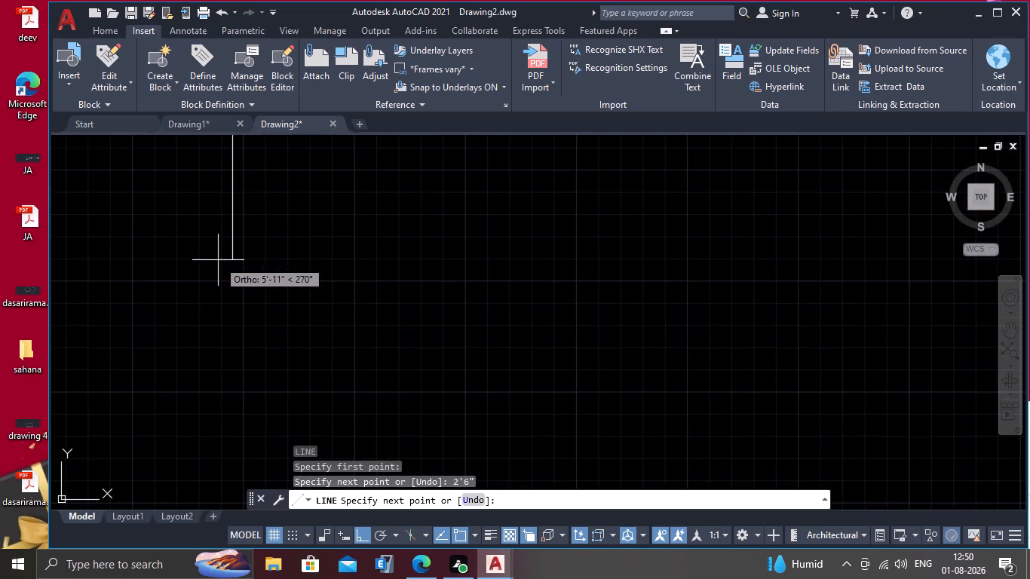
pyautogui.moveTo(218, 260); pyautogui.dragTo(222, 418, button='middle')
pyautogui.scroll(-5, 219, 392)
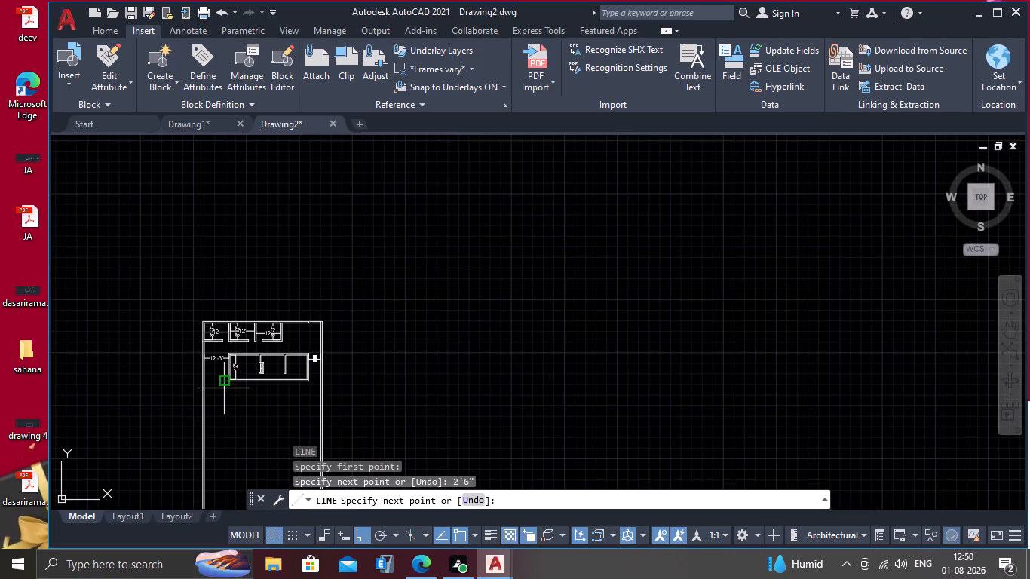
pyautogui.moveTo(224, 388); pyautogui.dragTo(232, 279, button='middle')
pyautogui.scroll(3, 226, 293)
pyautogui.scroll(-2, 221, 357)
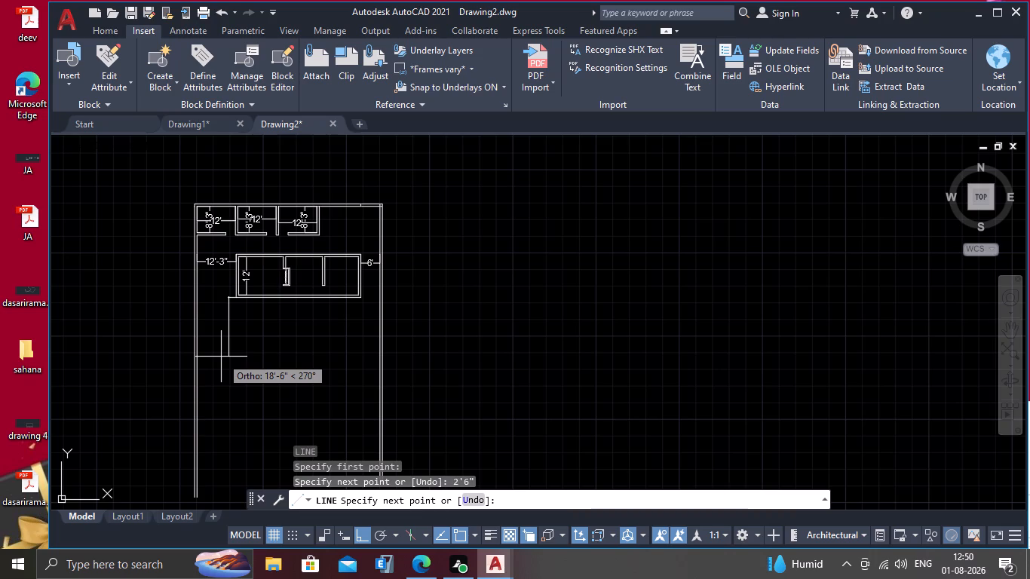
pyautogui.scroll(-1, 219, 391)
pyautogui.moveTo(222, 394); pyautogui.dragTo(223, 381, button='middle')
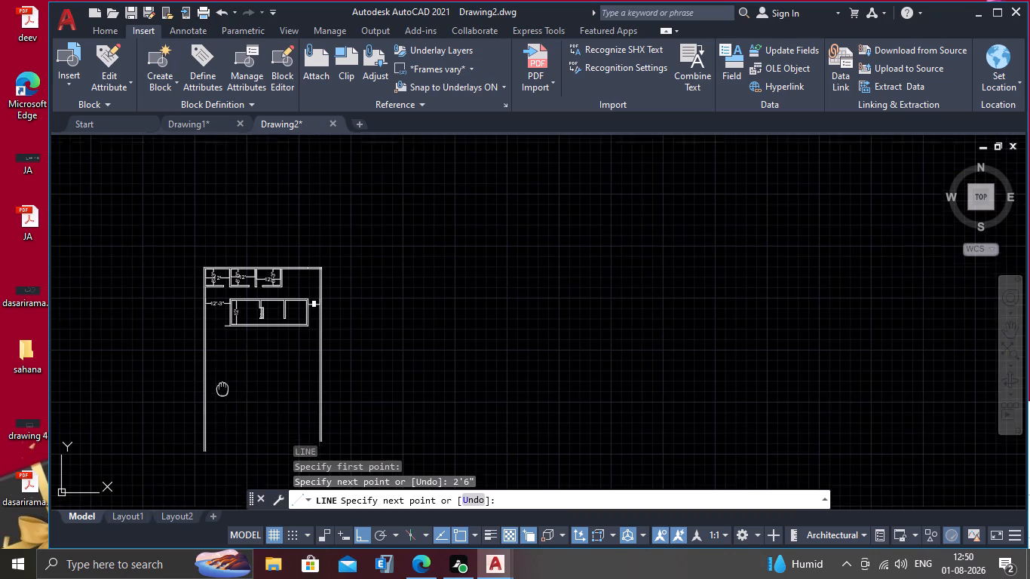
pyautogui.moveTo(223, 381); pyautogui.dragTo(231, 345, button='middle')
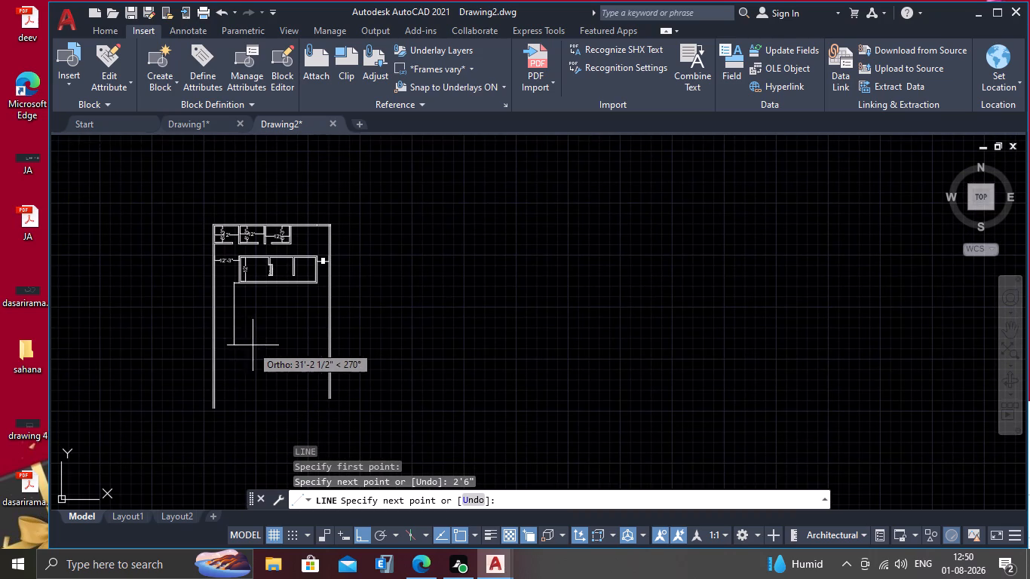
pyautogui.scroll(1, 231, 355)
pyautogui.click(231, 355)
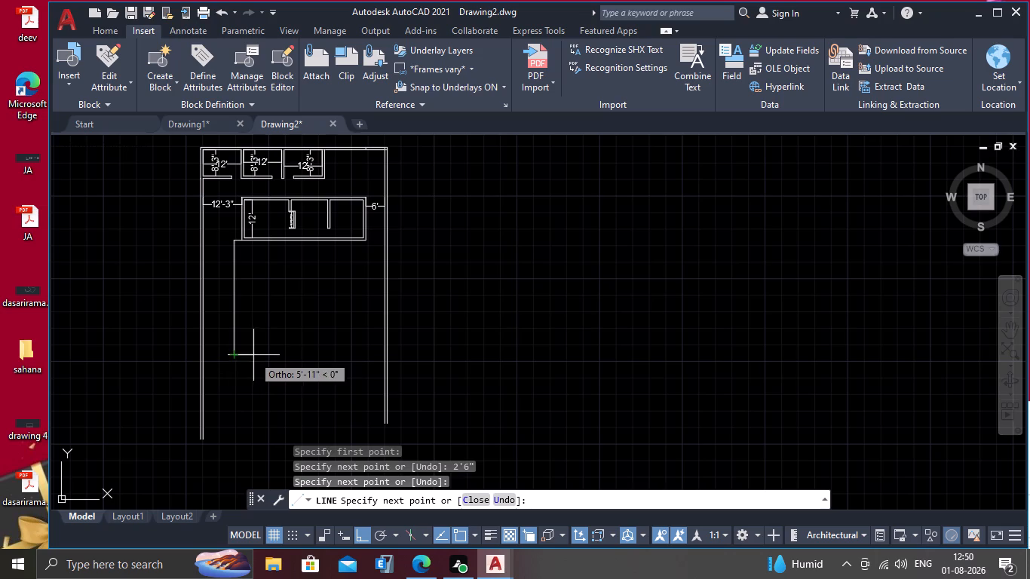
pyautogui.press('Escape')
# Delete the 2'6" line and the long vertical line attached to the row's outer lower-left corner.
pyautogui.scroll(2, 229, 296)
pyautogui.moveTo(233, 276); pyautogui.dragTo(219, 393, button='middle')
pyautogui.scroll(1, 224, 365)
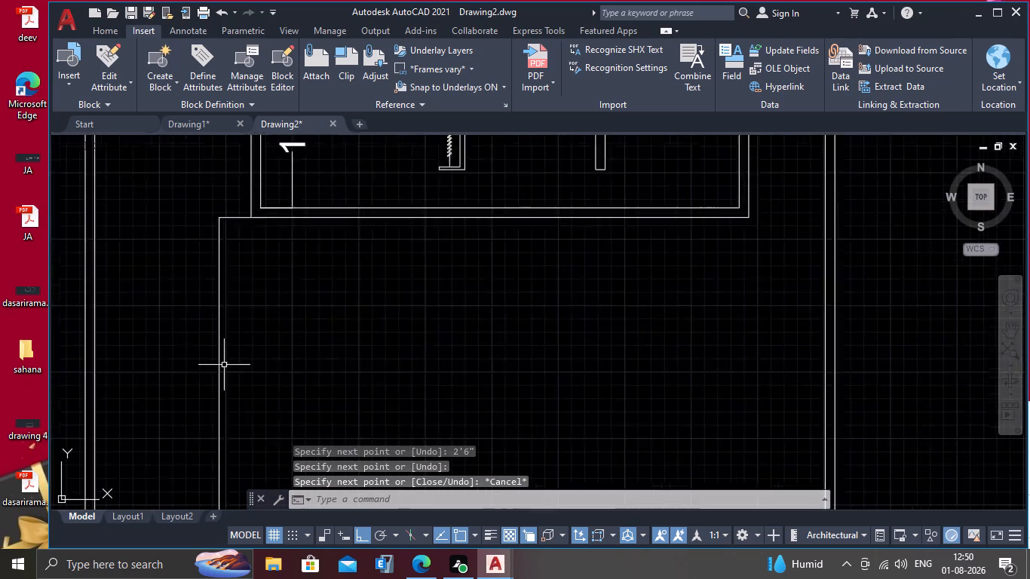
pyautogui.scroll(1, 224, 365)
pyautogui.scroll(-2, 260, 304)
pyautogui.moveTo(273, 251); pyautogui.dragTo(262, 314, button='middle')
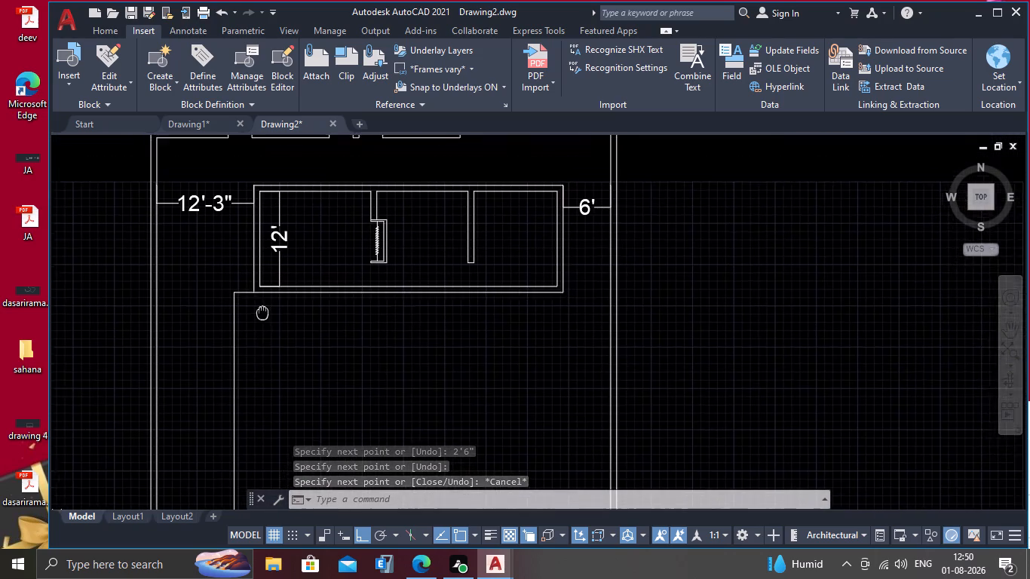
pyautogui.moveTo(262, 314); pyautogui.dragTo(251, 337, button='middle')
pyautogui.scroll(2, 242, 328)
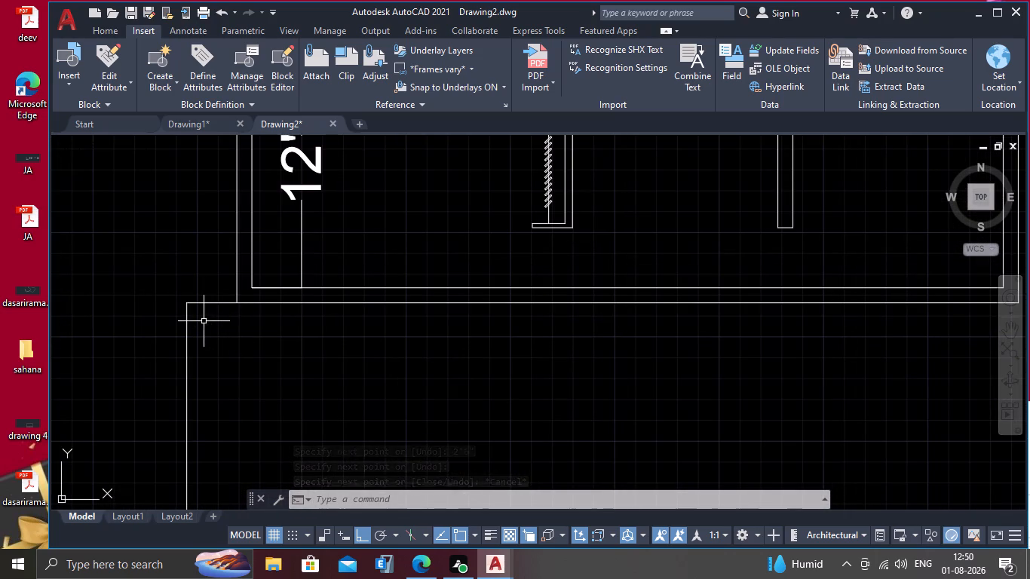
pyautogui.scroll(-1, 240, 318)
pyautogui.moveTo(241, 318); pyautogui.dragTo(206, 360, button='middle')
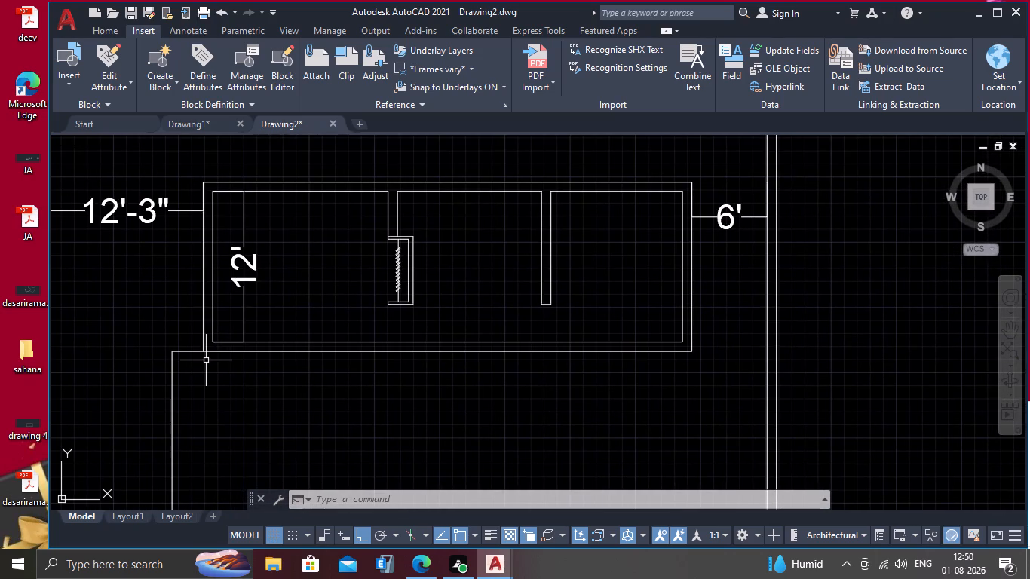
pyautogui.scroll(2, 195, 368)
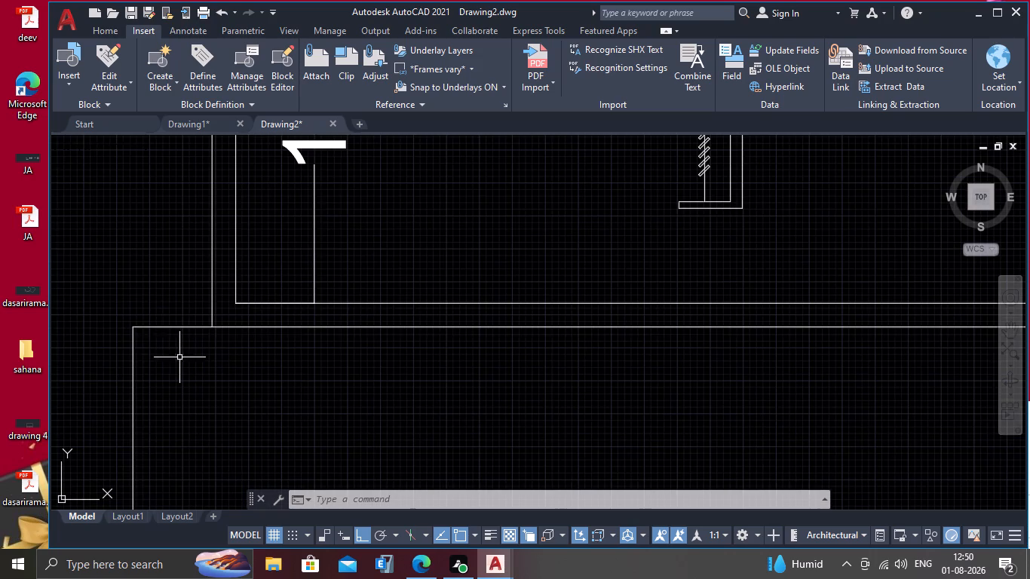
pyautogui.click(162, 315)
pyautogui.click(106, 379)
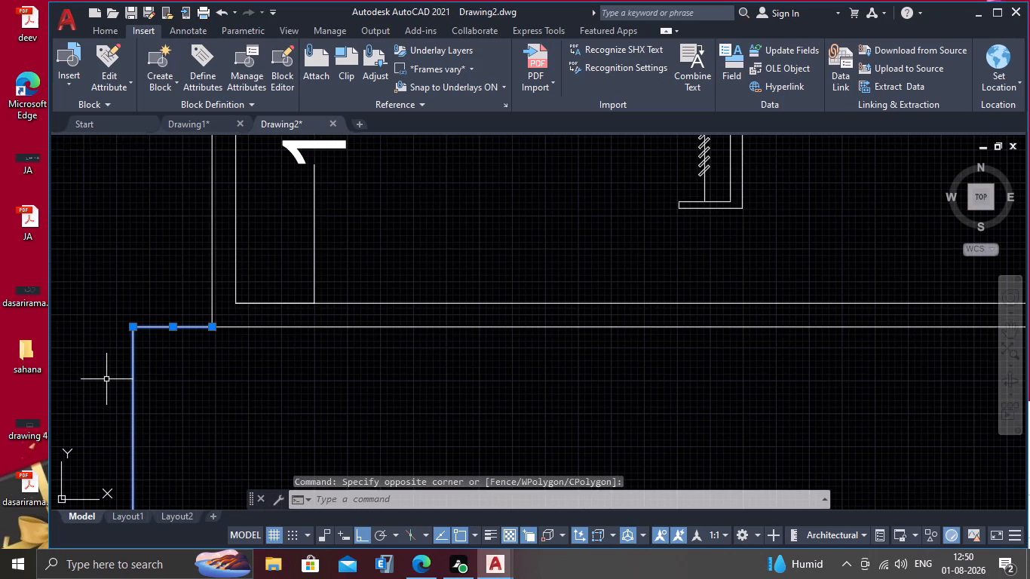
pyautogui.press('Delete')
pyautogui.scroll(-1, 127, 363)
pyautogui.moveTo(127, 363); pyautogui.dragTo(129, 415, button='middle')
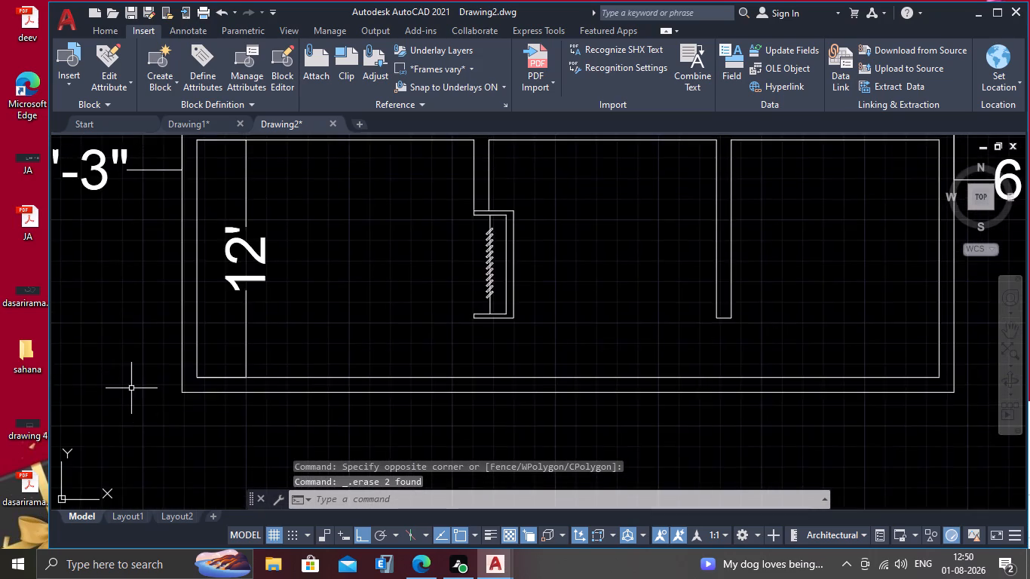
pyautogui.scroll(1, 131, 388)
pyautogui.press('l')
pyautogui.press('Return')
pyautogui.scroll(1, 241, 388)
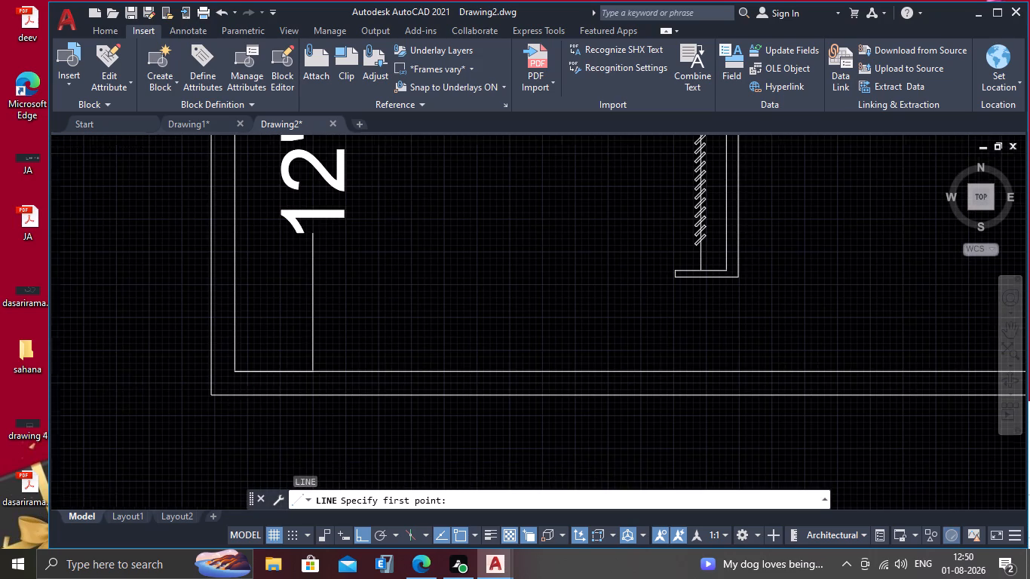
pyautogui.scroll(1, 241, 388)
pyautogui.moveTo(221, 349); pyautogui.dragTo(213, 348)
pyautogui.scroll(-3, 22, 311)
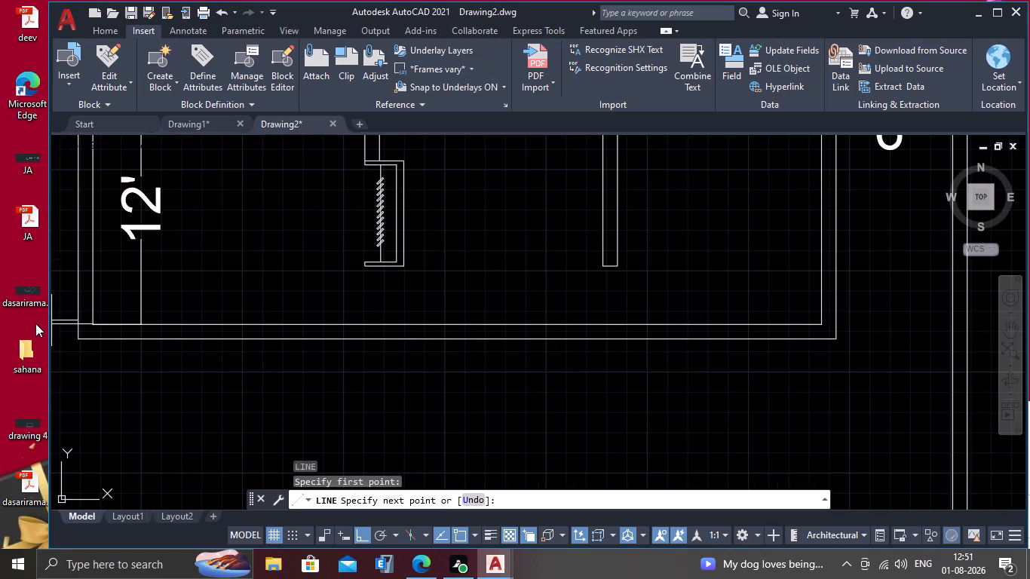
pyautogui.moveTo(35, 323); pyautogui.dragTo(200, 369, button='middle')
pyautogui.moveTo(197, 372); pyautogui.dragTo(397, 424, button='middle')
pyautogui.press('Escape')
# Draw a short horizontal line across the left wall from the row's inner lower-left corner to the wall's outer face.
pyautogui.scroll(-1, 317, 412)
pyautogui.moveTo(160, 396); pyautogui.dragTo(299, 421, button='middle')
pyautogui.scroll(3, 287, 389)
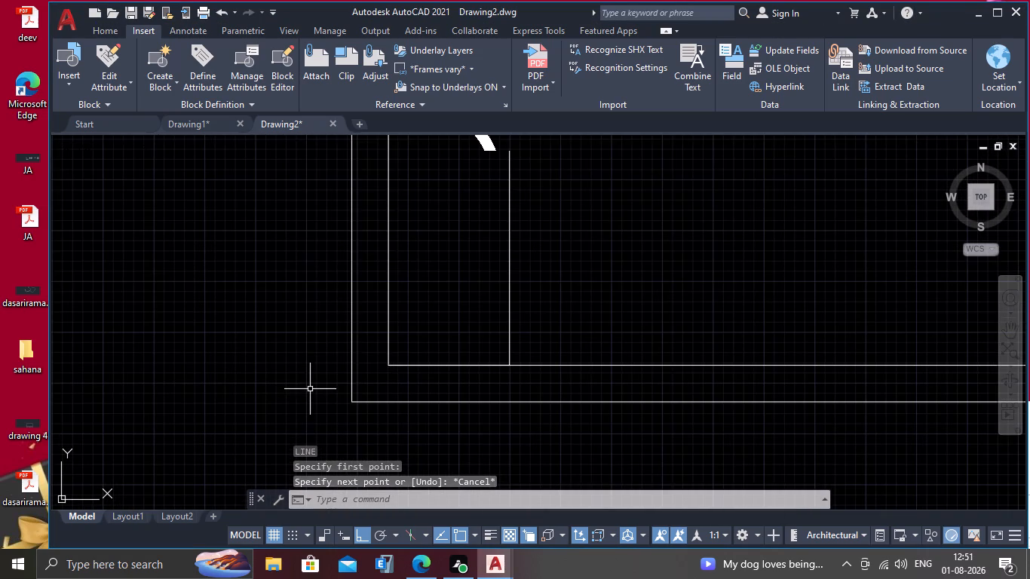
pyautogui.press('l')
pyautogui.press('Return')
pyautogui.scroll(2, 356, 397)
pyautogui.click(429, 316)
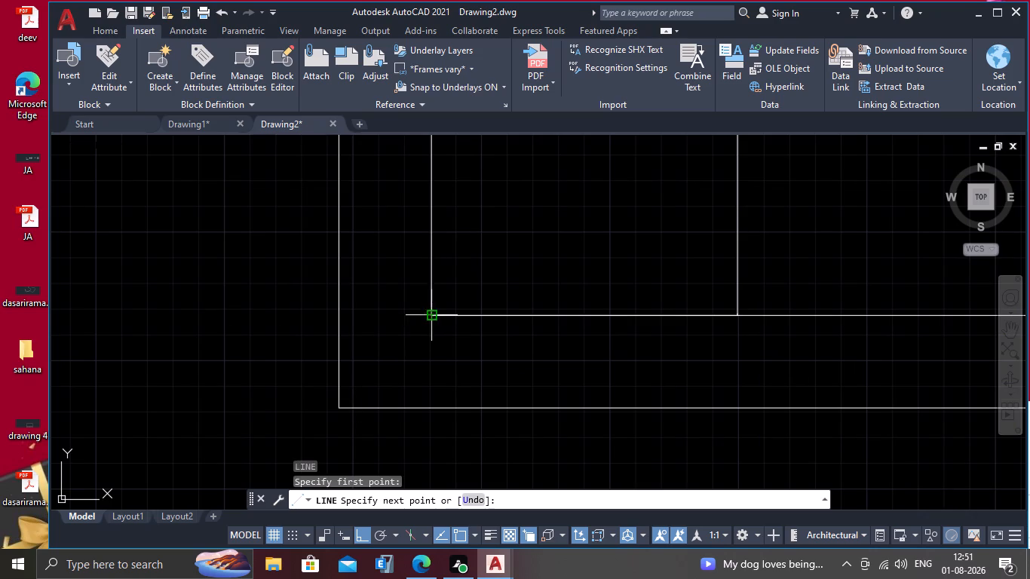
pyautogui.click(335, 316)
pyautogui.press('Escape')
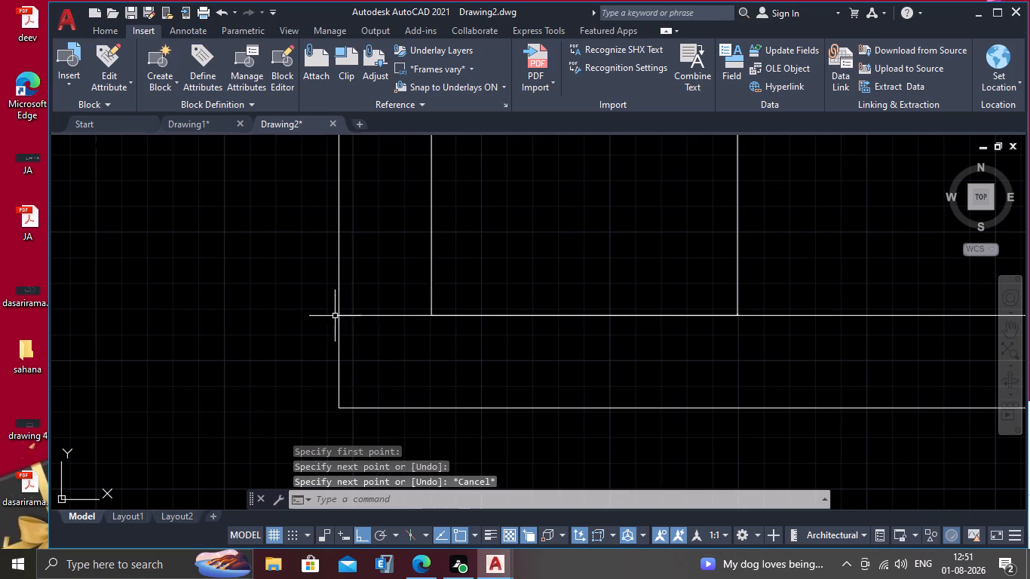
# Draw a line 2'6" to the left from the short line's end on the outer face, continuing with a long vertical segment straight down.
pyautogui.scroll(-1, 318, 366)
pyautogui.moveTo(308, 360); pyautogui.dragTo(308, 403, button='middle')
pyautogui.scroll(2, 302, 379)
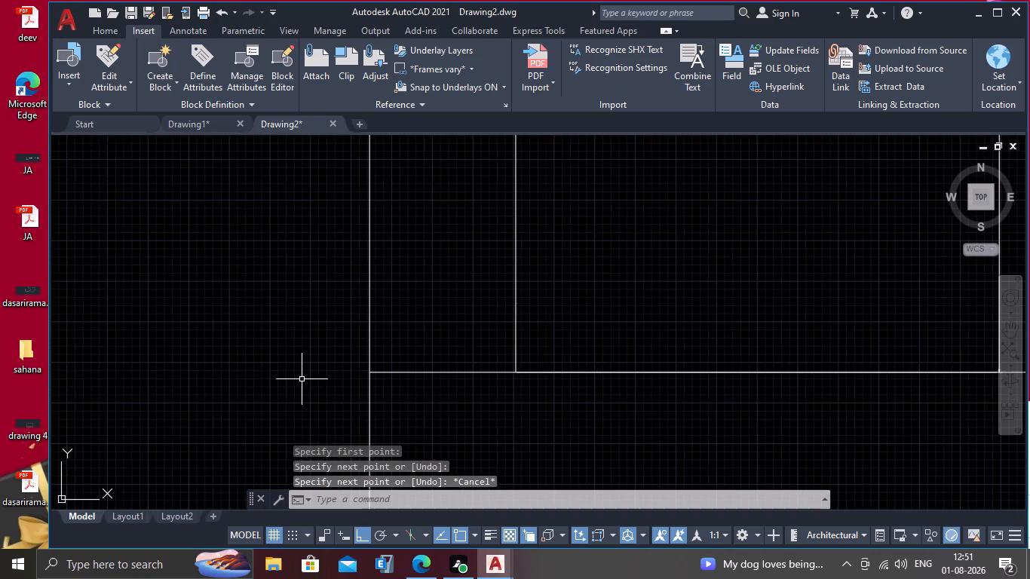
pyautogui.press('l')
pyautogui.press('Return')
pyautogui.scroll(2, 345, 383)
pyautogui.click(401, 357)
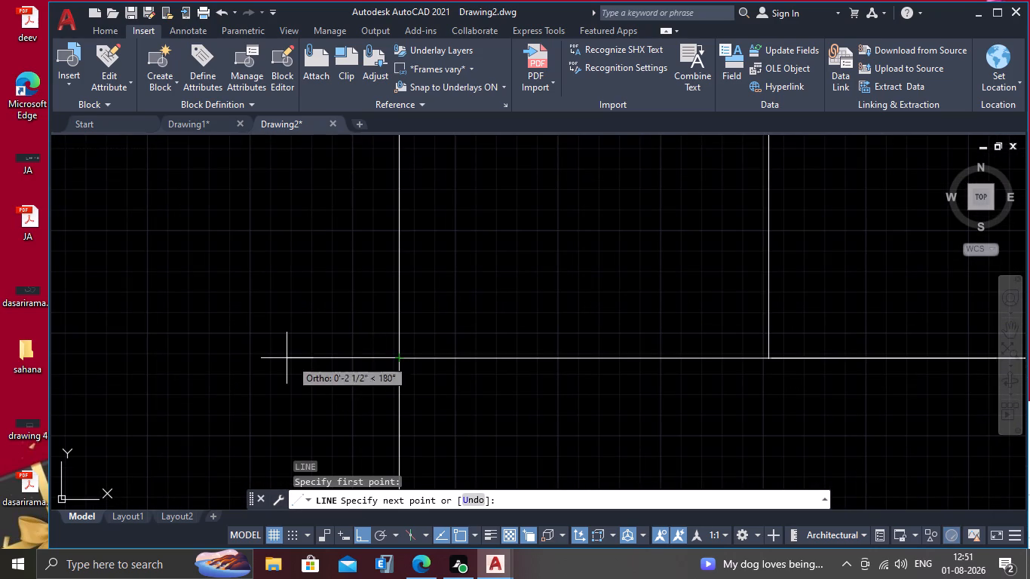
pyautogui.write('2\'6"')
pyautogui.press('Return')
pyautogui.scroll(-7, 195, 404)
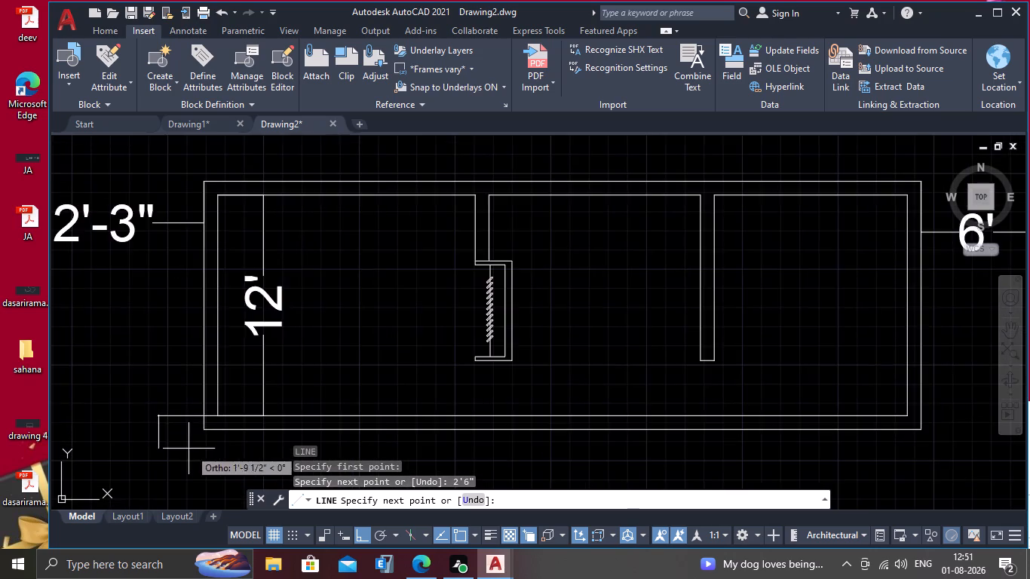
pyautogui.scroll(-2, 177, 452)
pyautogui.moveTo(177, 452); pyautogui.dragTo(182, 276, button='middle')
pyautogui.scroll(-2, 149, 339)
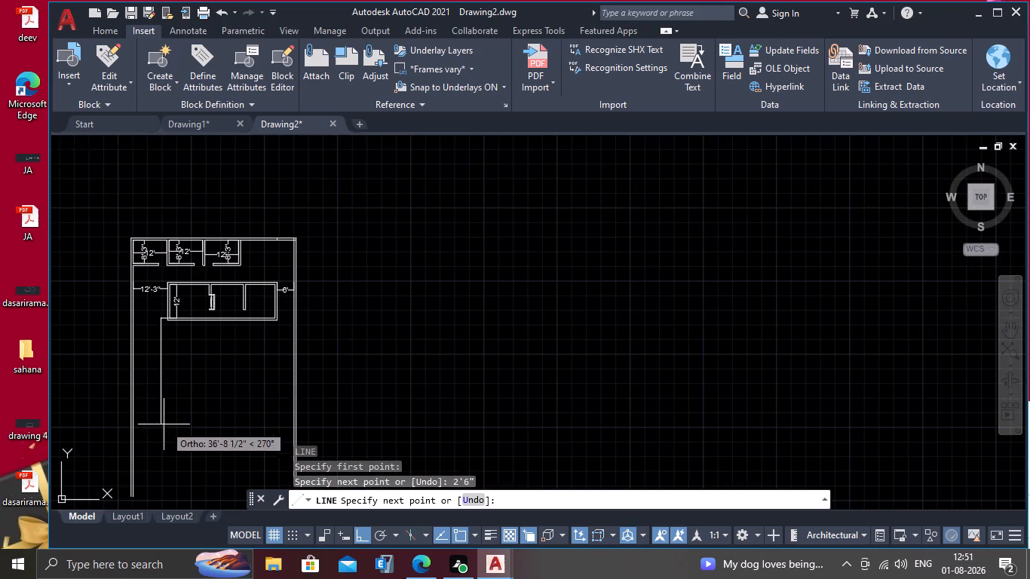
pyautogui.click(161, 446)
pyautogui.press('Escape')
# Offset the 2'6" horizontal line 9" downward to form the wall's second face.
pyautogui.scroll(2, 167, 372)
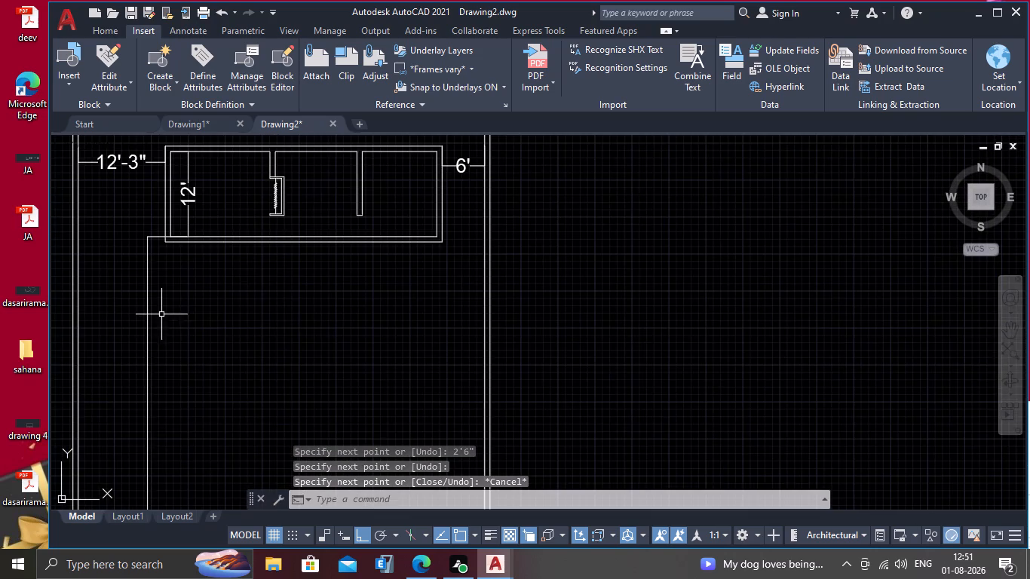
pyautogui.moveTo(161, 308); pyautogui.dragTo(160, 372, button='middle')
pyautogui.scroll(3, 155, 335)
pyautogui.press('o')
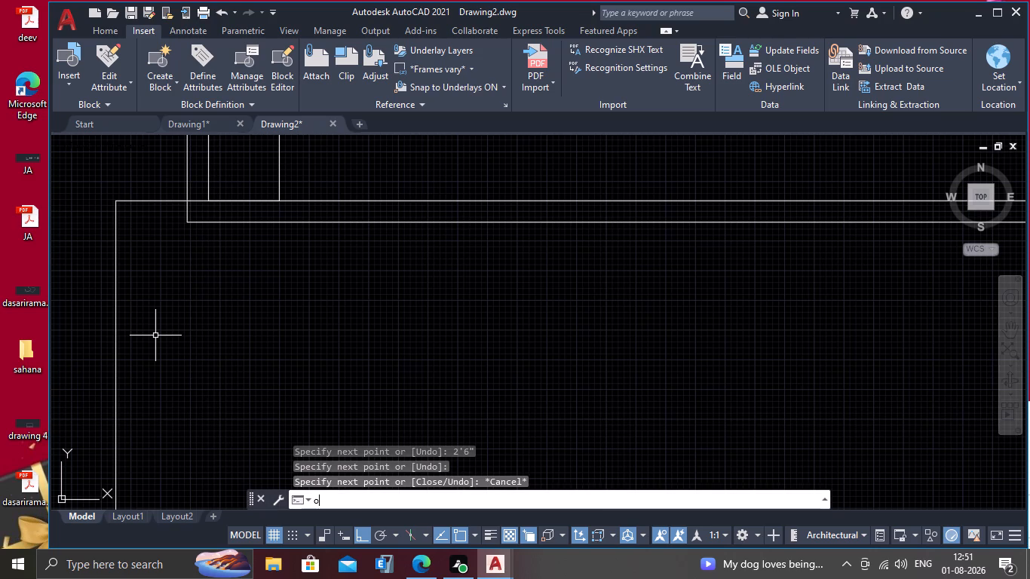
pyautogui.press('Return')
pyautogui.write('9"')
pyautogui.press('Return')
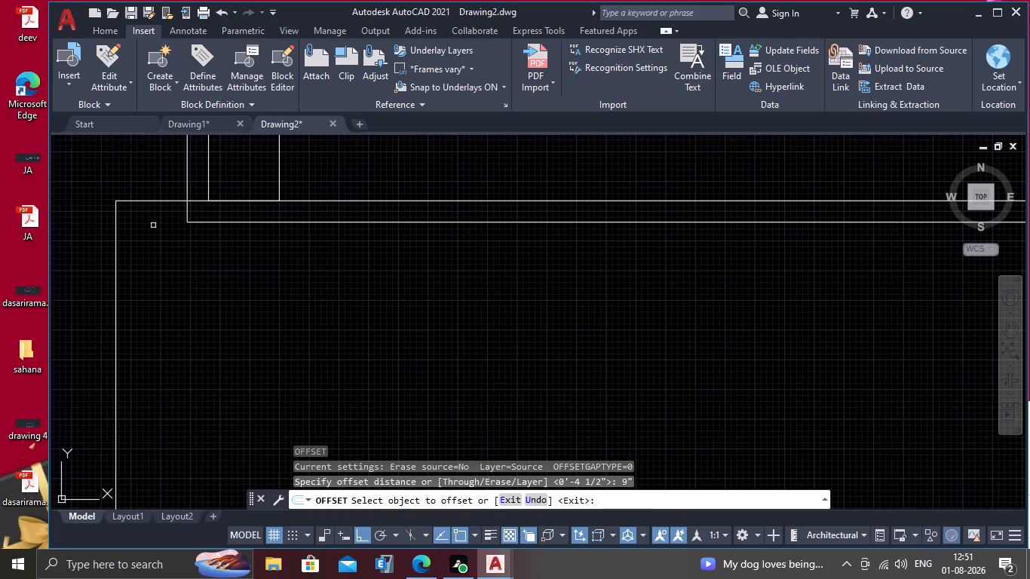
pyautogui.click(152, 203)
pyautogui.click(145, 239)
pyautogui.press('Escape')
pyautogui.scroll(-2, 123, 351)
pyautogui.moveTo(127, 372); pyautogui.dragTo(156, 286, button='middle')
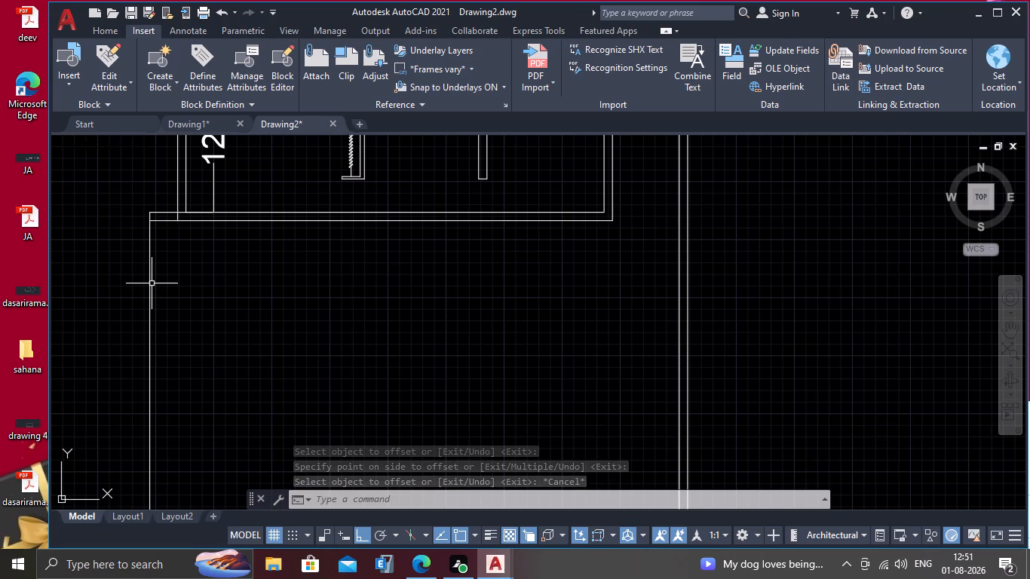
# Draw a line from the row's inner lower-right corner across to the outer face, 2'6" further right, and long straight down.
pyautogui.scroll(-1, 152, 283)
pyautogui.moveTo(162, 269); pyautogui.dragTo(148, 325, button='middle')
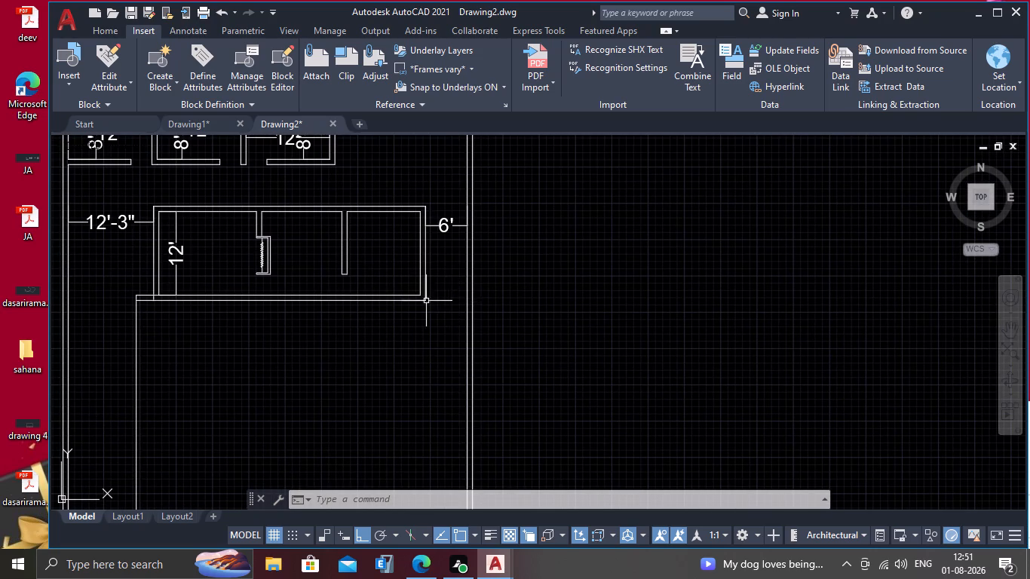
pyautogui.scroll(3, 427, 299)
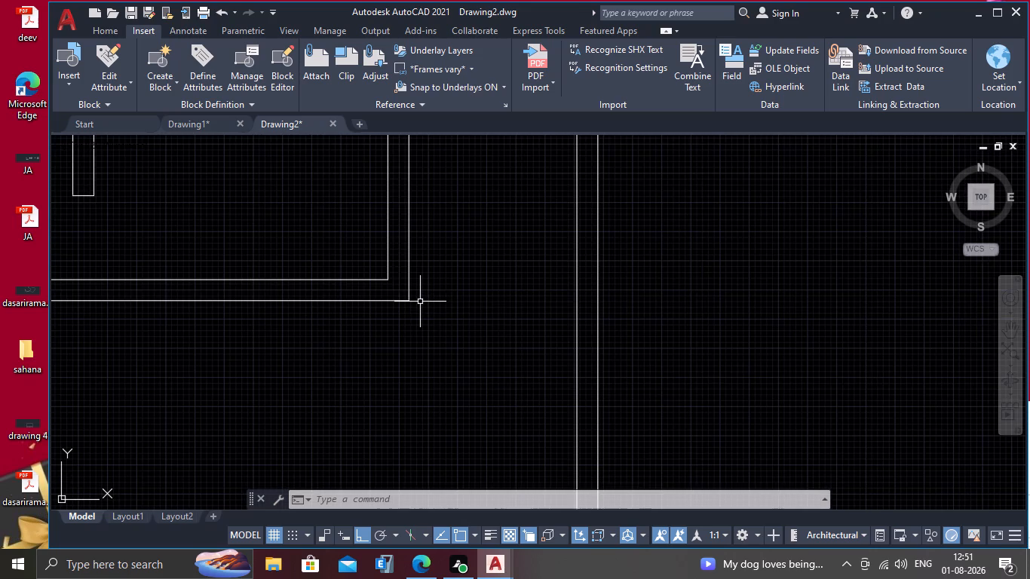
pyautogui.press('l')
pyautogui.press('Return')
pyautogui.scroll(1, 403, 299)
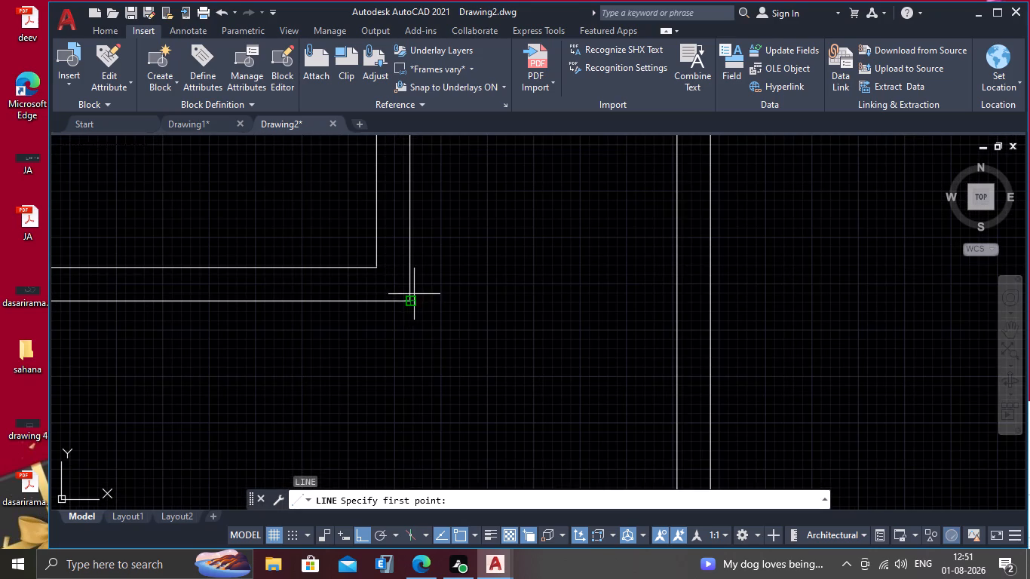
pyautogui.click(379, 263)
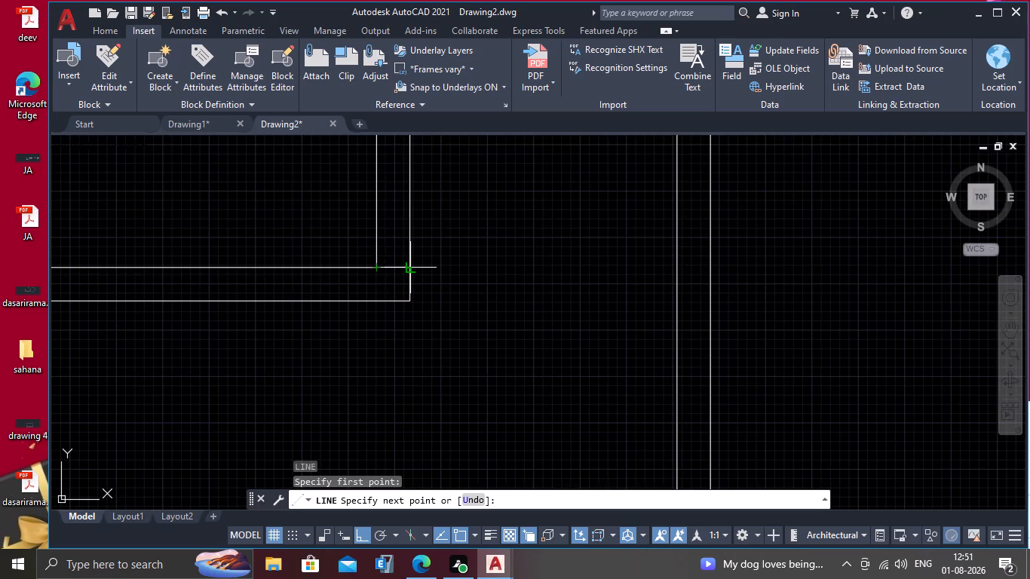
pyautogui.click(410, 267)
pyautogui.write('2\'6"')
pyautogui.press('Return')
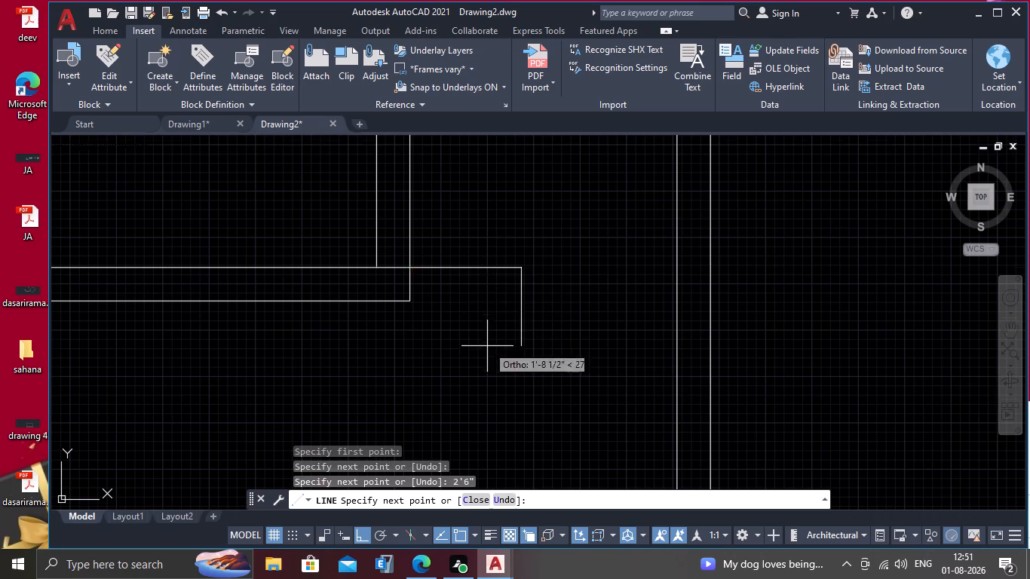
pyautogui.scroll(-3, 487, 346)
pyautogui.moveTo(486, 417); pyautogui.dragTo(456, 221, button='middle')
pyautogui.click(467, 389)
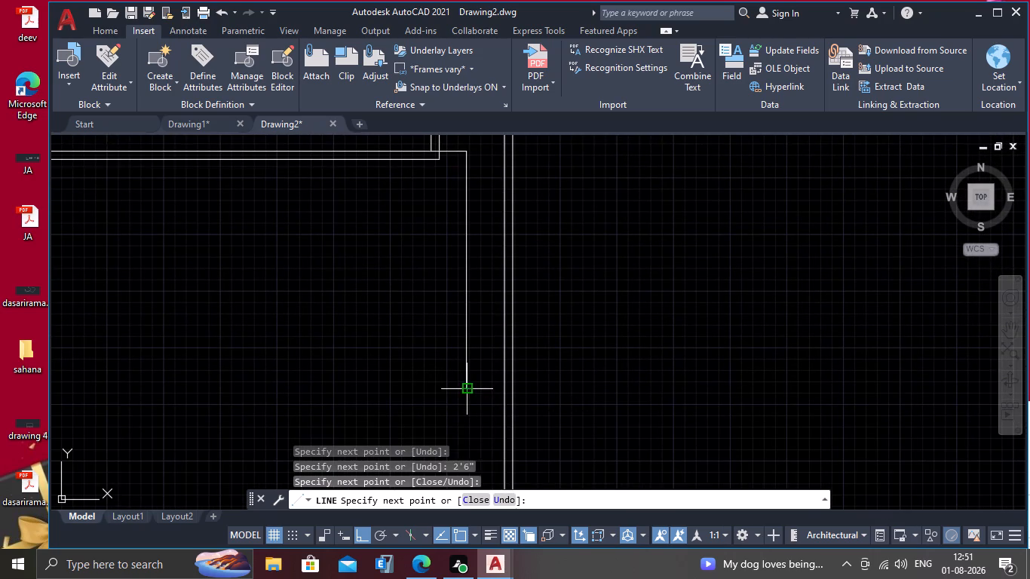
pyautogui.press('Escape')
# Add an aligned dimension from the new right-hand corner horizontally to the inner face of the right boundary wall.
pyautogui.scroll(-2, 461, 316)
pyautogui.moveTo(458, 283); pyautogui.dragTo(440, 348, button='middle')
pyautogui.scroll(3, 437, 323)
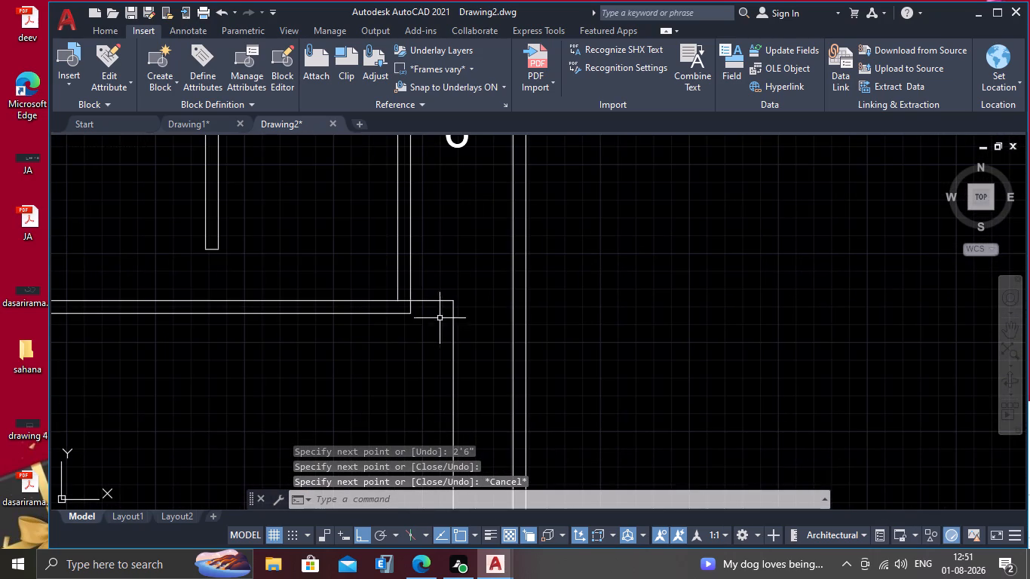
pyautogui.write('da')
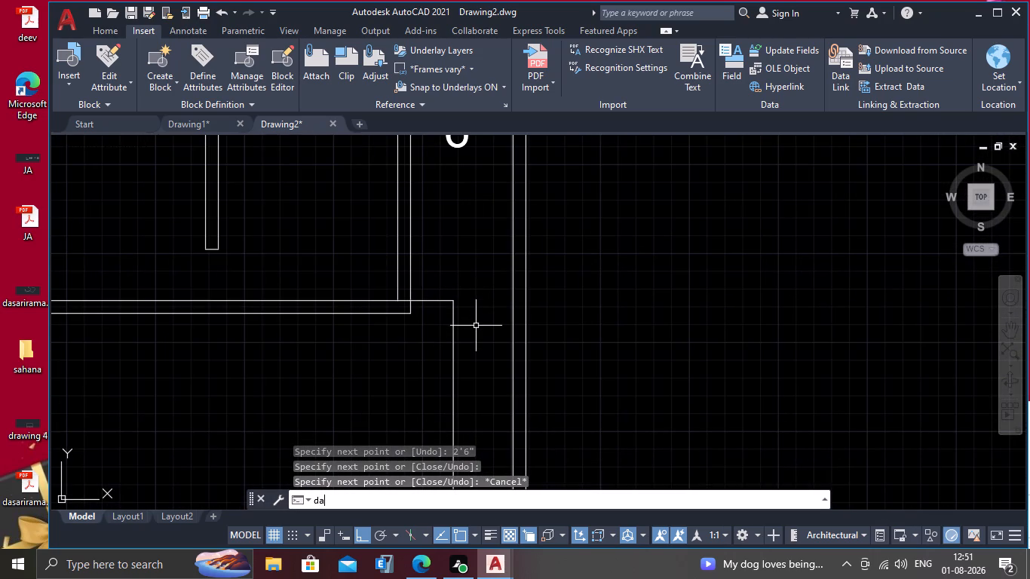
pyautogui.press('l')
pyautogui.press('Return')
pyautogui.scroll(3, 489, 332)
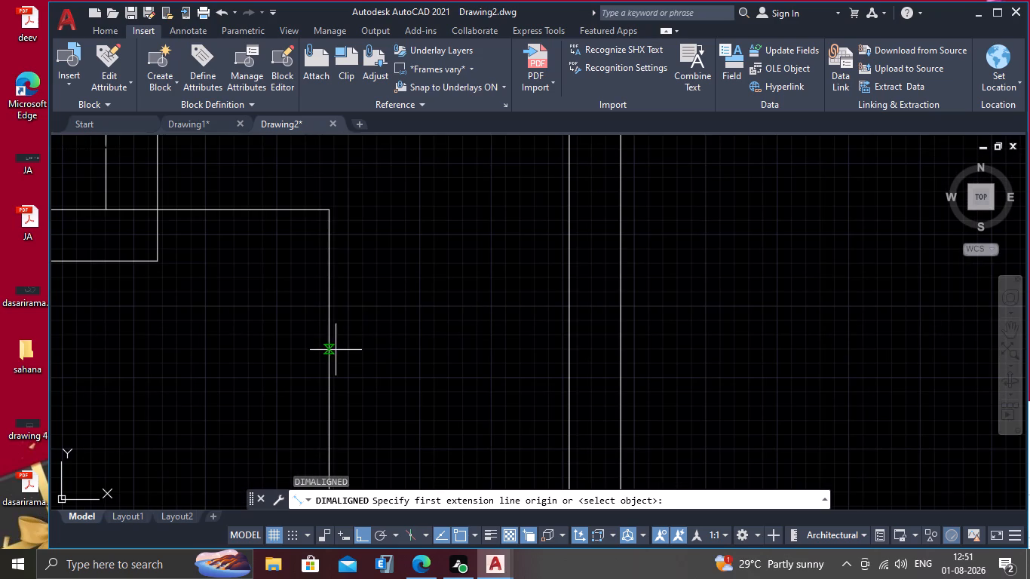
pyautogui.click(327, 210)
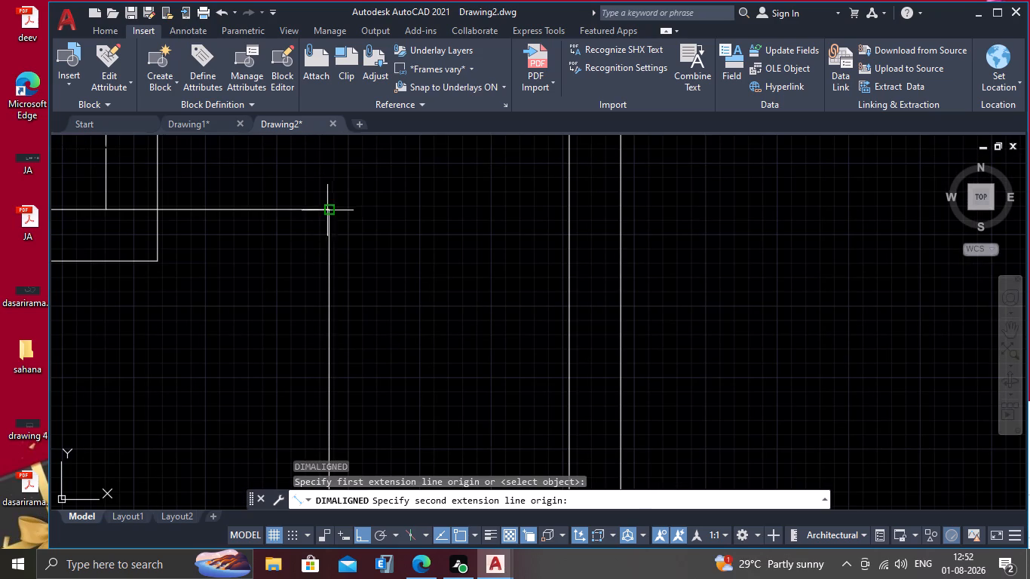
pyautogui.click(569, 210)
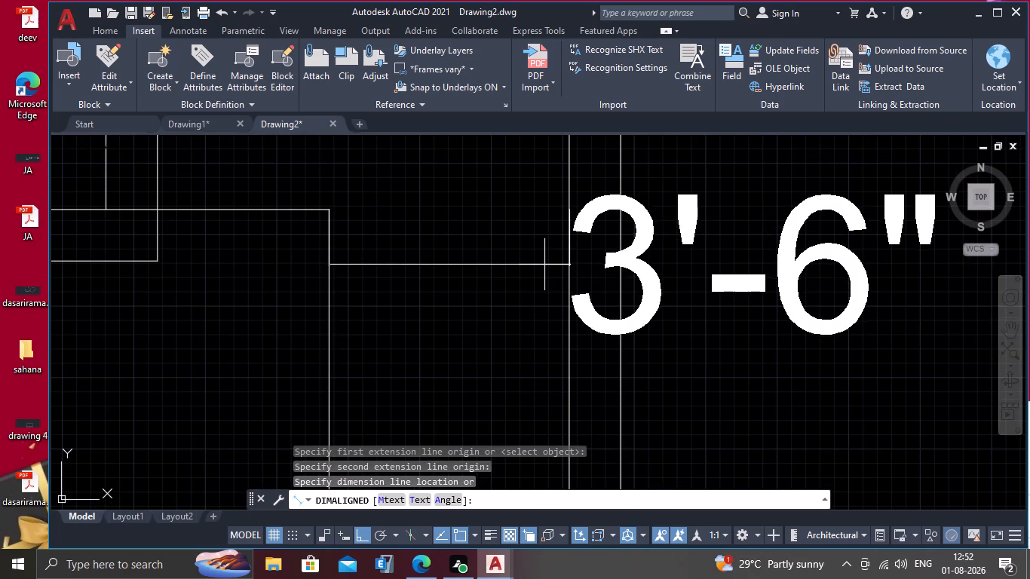
pyautogui.click(544, 265)
pyautogui.press('Escape')
# Offset the right-hand 2'6" horizontal line 9" downward to form the wall's second face.
pyautogui.scroll(-3, 530, 324)
pyautogui.moveTo(484, 378); pyautogui.dragTo(532, 276, button='middle')
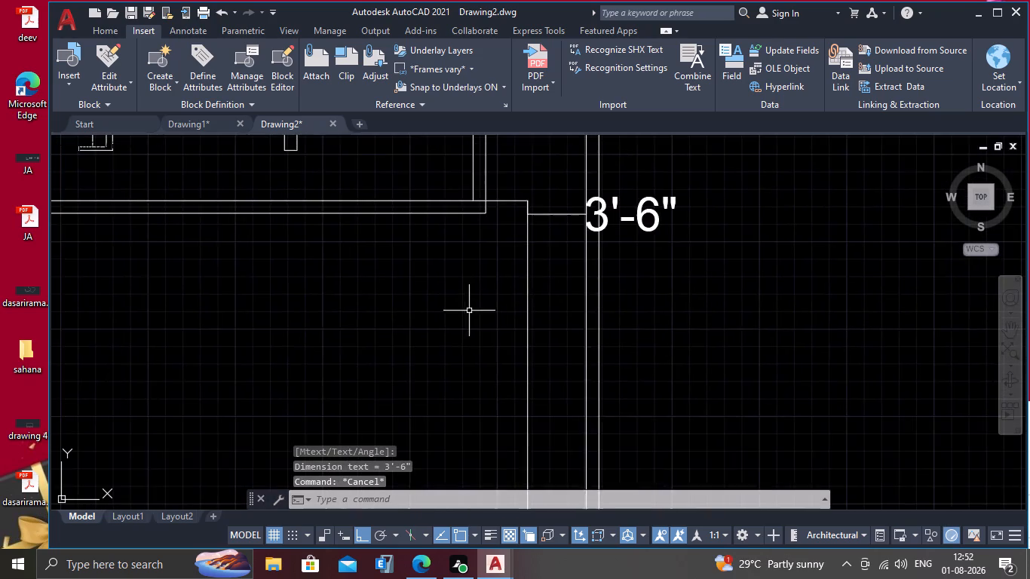
pyautogui.scroll(1, 467, 308)
pyautogui.press('o')
pyautogui.press('Return')
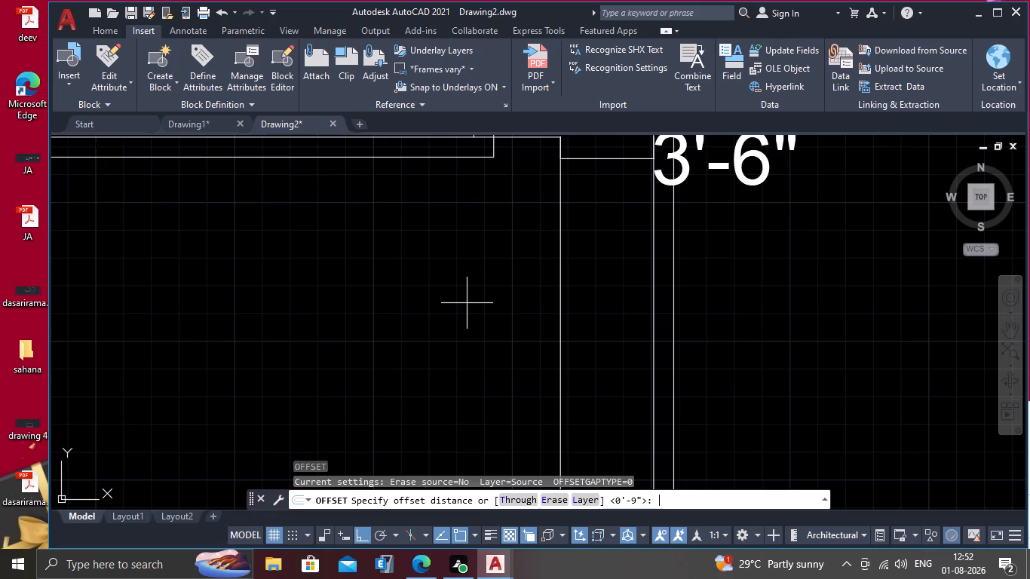
pyautogui.write('9"')
pyautogui.press('Return')
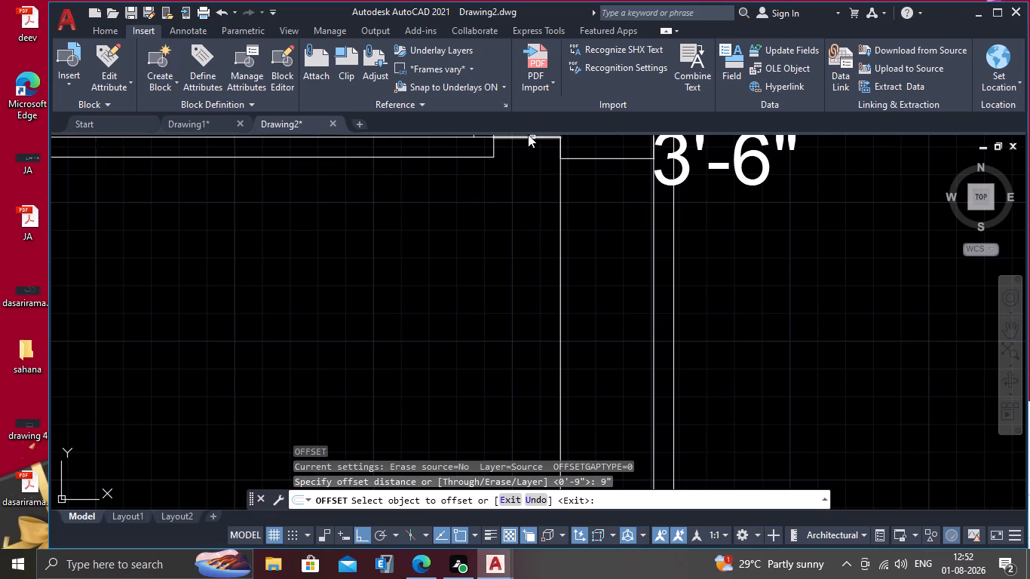
pyautogui.click(530, 139)
pyautogui.moveTo(524, 169); pyautogui.dragTo(522, 179)
pyautogui.press('Escape')
# Trim the right room wall's outer-face line where it crosses the thickness of the bottom wall.
pyautogui.scroll(-2, 492, 250)
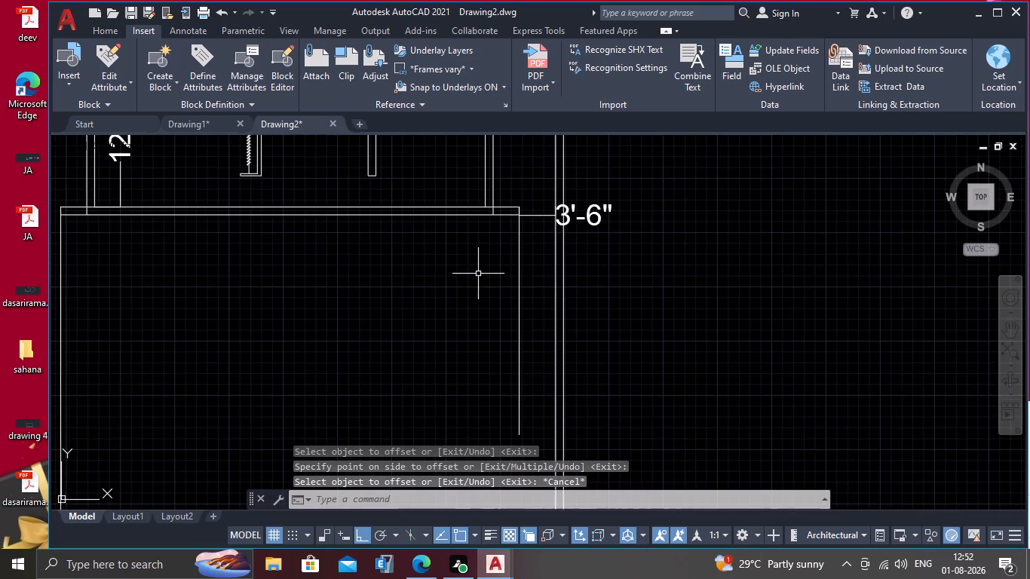
pyautogui.moveTo(478, 274); pyautogui.dragTo(495, 335, button='middle')
pyautogui.scroll(2, 504, 293)
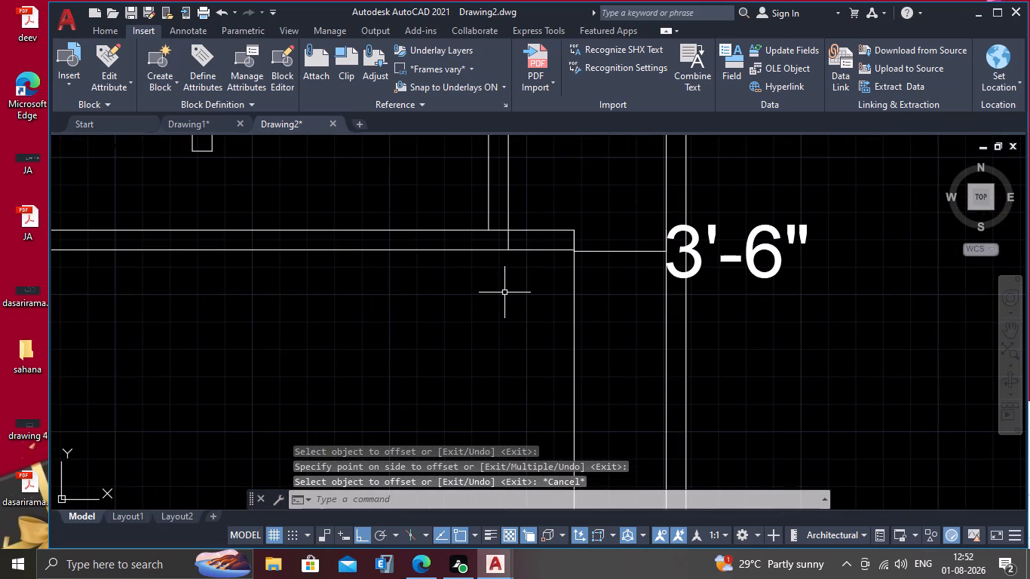
pyautogui.write('tr')
pyautogui.press('Return')
pyautogui.scroll(2, 509, 219)
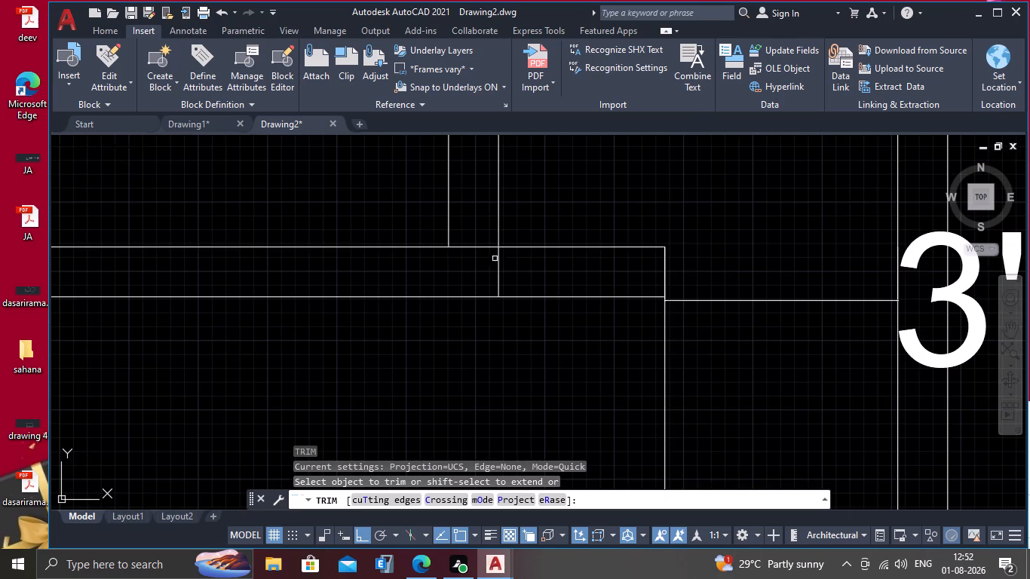
pyautogui.click(498, 272)
pyautogui.press('Escape')
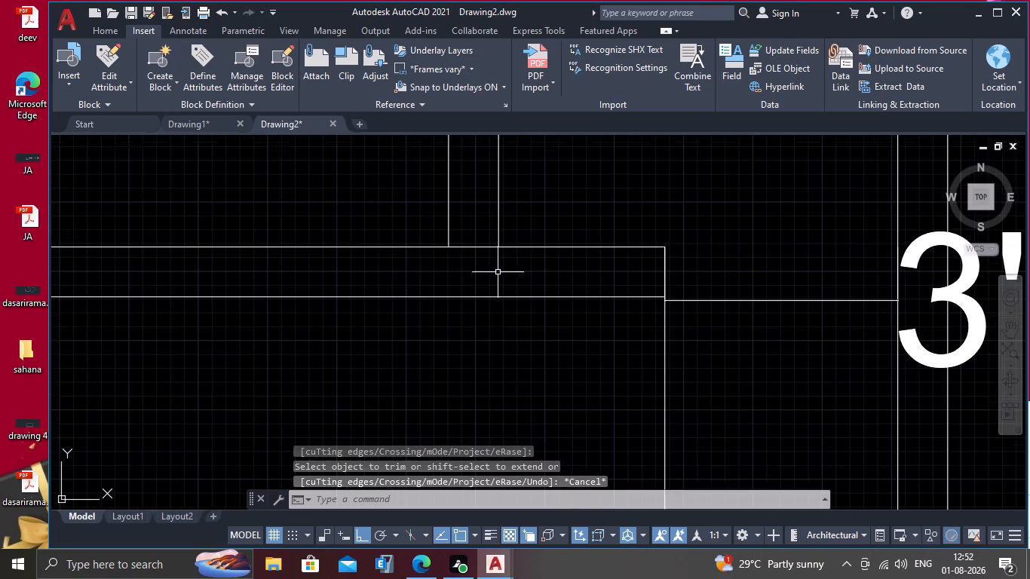
# Trim the left room wall's outer-face line where it crosses the thickness of the bottom wall.
pyautogui.scroll(-2, 498, 272)
pyautogui.moveTo(399, 375); pyautogui.dragTo(762, 366, button='middle')
pyautogui.scroll(-1, 399, 375)
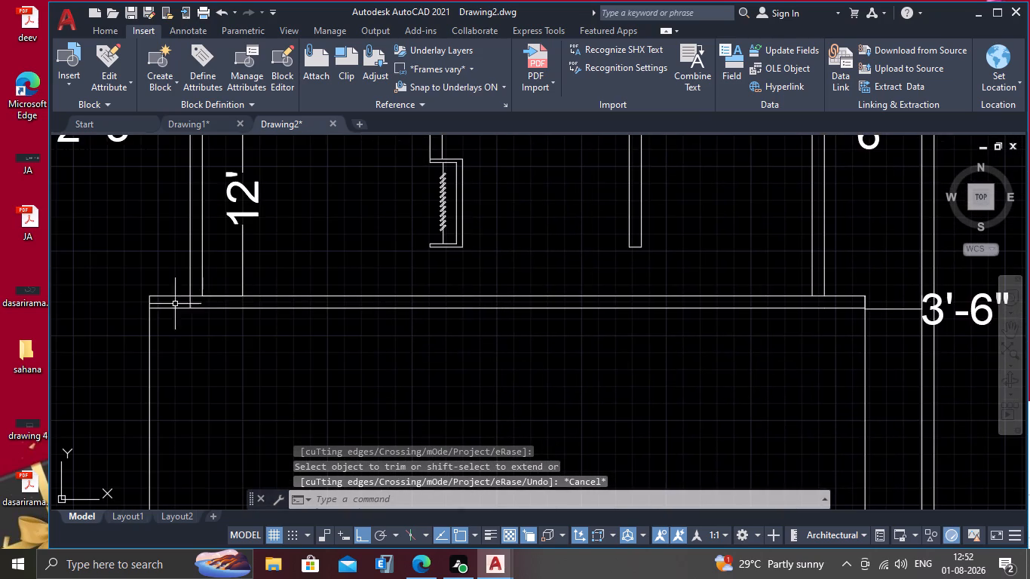
pyautogui.scroll(3, 136, 317)
pyautogui.press('Return')
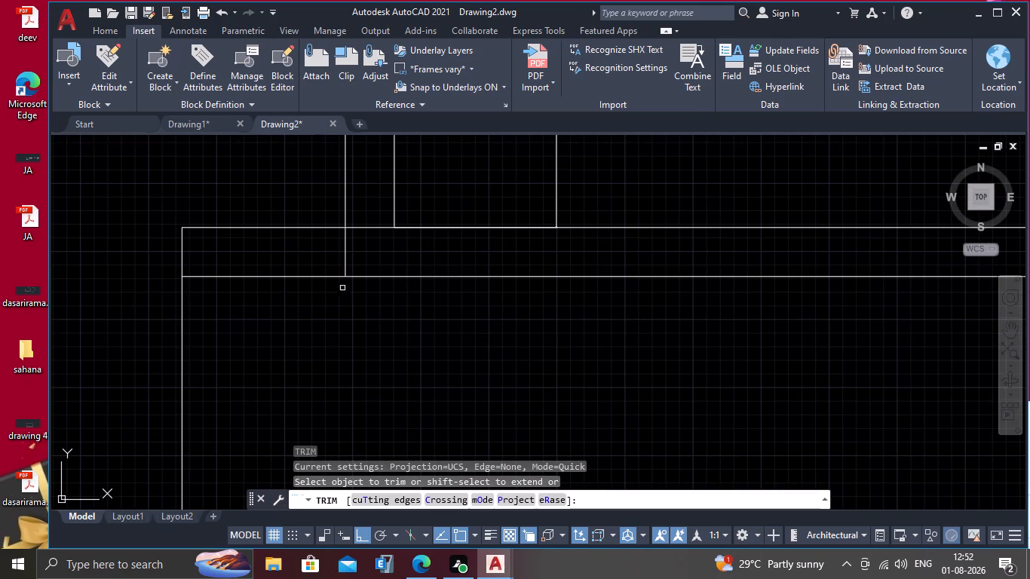
pyautogui.click(343, 253)
pyautogui.press('Escape')
# Offset the long left vertical line below the row 9" inward to form the wall's inner face.
pyautogui.scroll(-1, 330, 299)
pyautogui.moveTo(315, 342); pyautogui.dragTo(314, 340, button='middle')
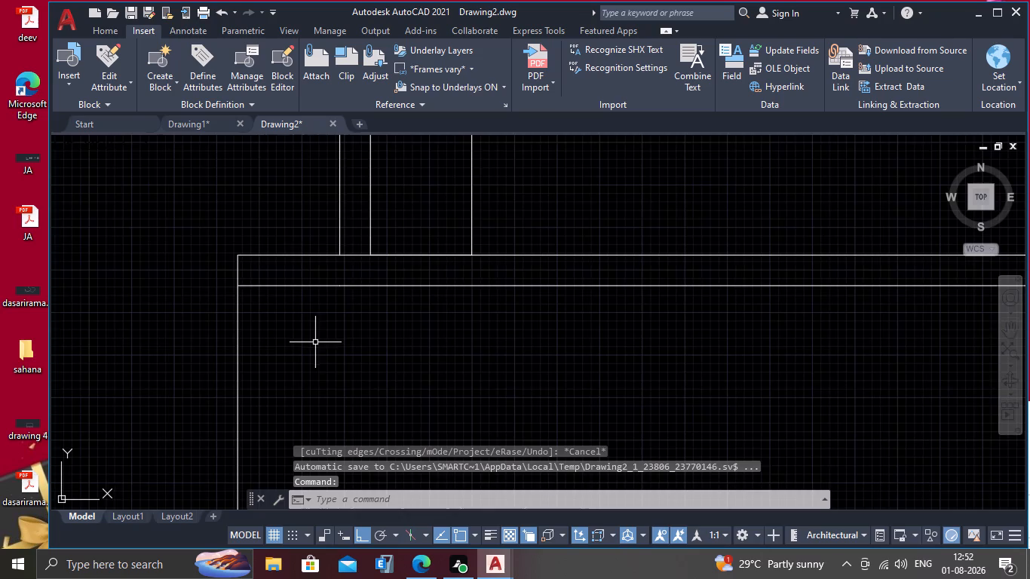
pyautogui.moveTo(314, 340); pyautogui.dragTo(348, 226, button='middle')
pyautogui.scroll(-3, 348, 270)
pyautogui.scroll(-1, 445, 332)
pyautogui.moveTo(446, 327); pyautogui.dragTo(377, 344, button='middle')
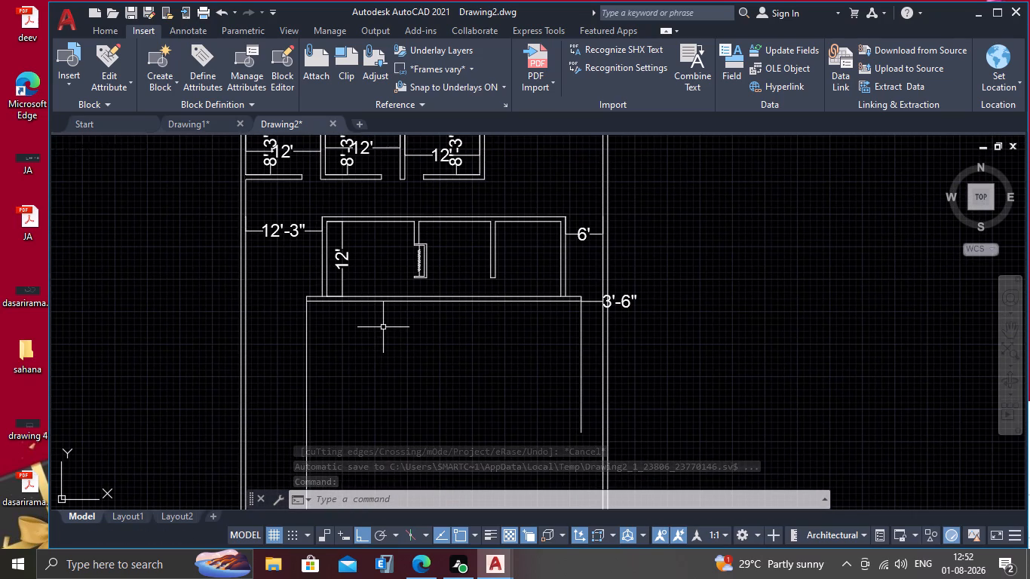
pyautogui.moveTo(391, 308); pyautogui.dragTo(391, 329, button='middle')
pyautogui.scroll(2, 320, 373)
pyautogui.press('o')
pyautogui.press('Return')
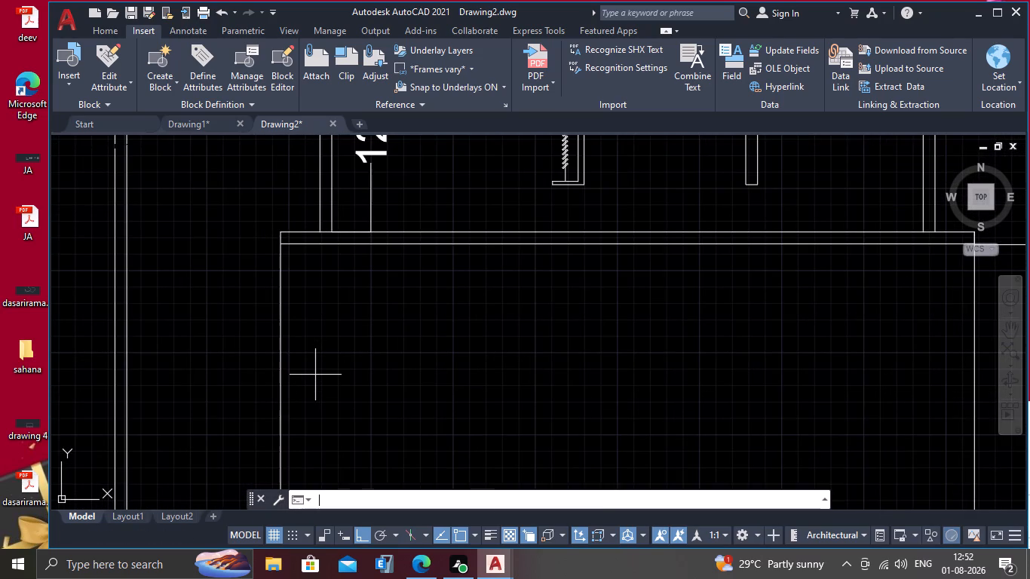
pyautogui.write('9"')
pyautogui.press('Return')
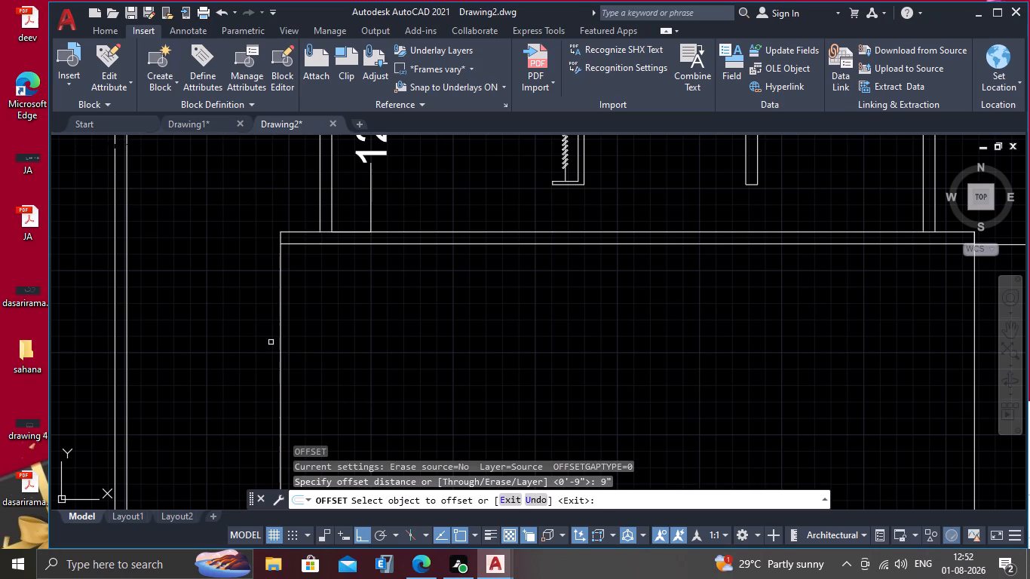
pyautogui.click(283, 335)
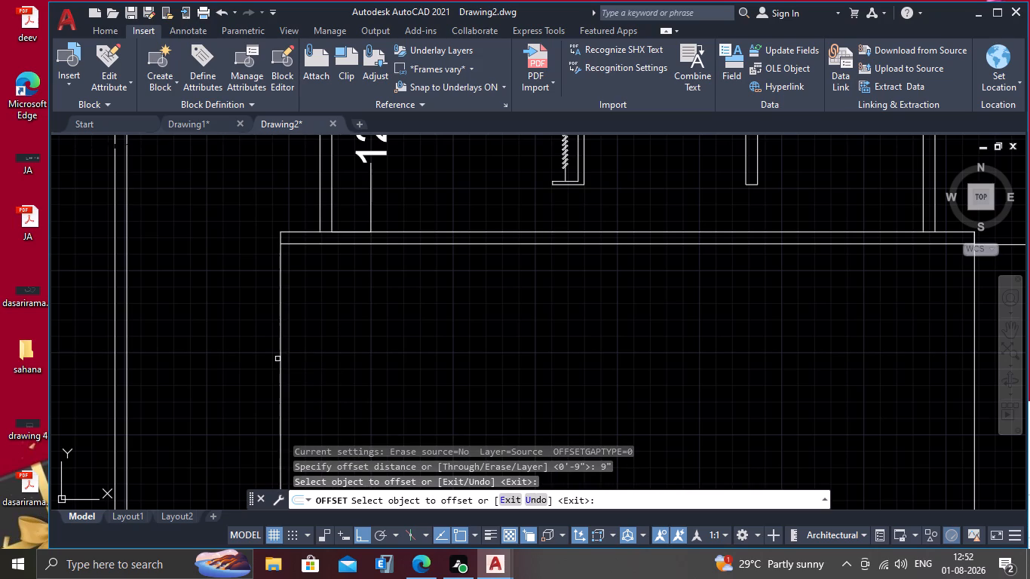
pyautogui.click(279, 359)
pyautogui.click(312, 349)
# Offset the right vertical line below the row 9" inward to form the wall's inner face.
pyautogui.scroll(-3, 318, 351)
pyautogui.scroll(2, 488, 363)
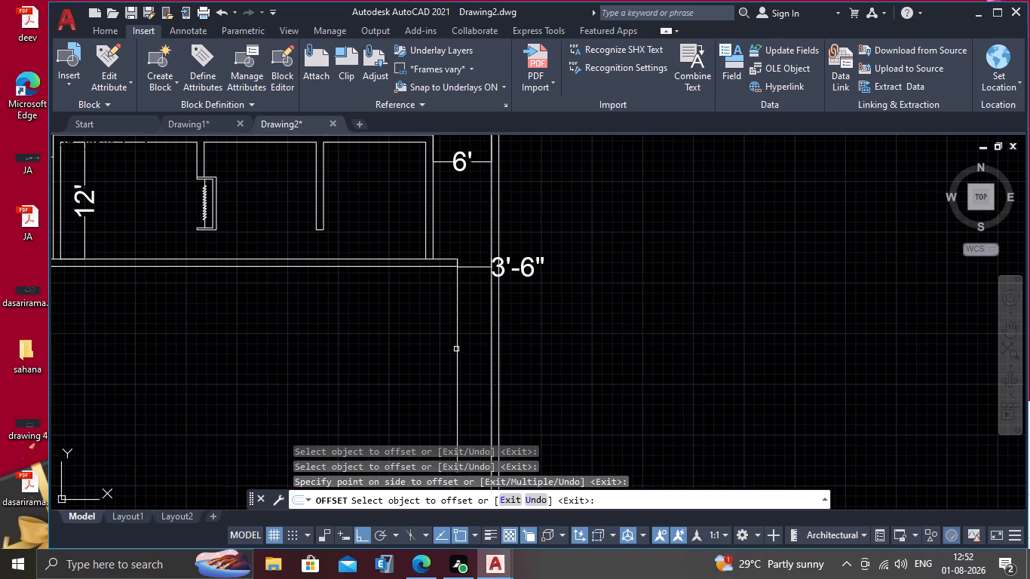
pyautogui.click(458, 348)
pyautogui.click(343, 349)
pyautogui.press('Escape')
# Offset the lower line of the three-room row's bottom wall 21'8" downward.
pyautogui.scroll(-2, 366, 353)
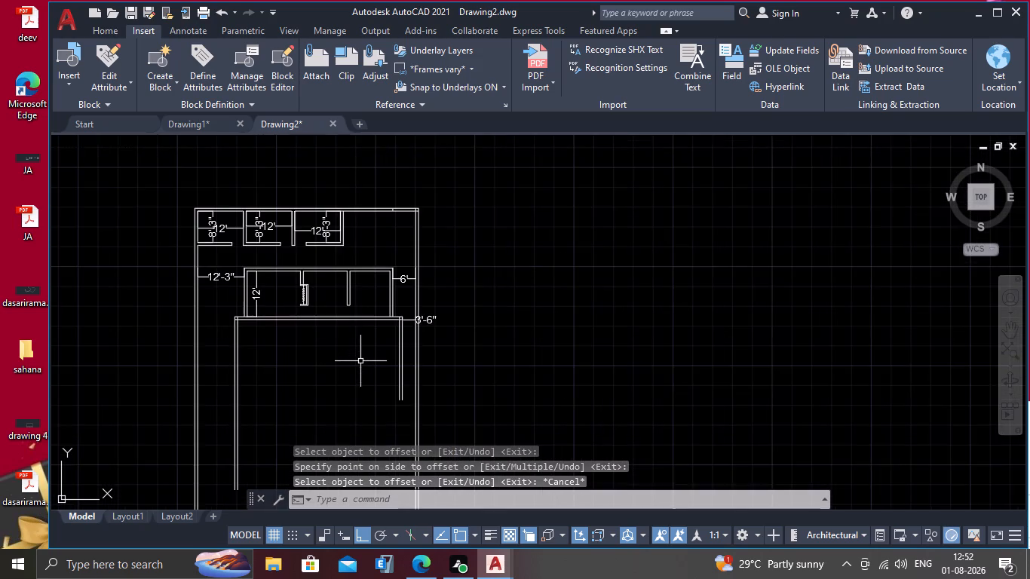
pyautogui.moveTo(360, 361); pyautogui.dragTo(382, 306, button='middle')
pyautogui.scroll(2, 310, 311)
pyautogui.moveTo(251, 269); pyautogui.dragTo(248, 325, button='middle')
pyautogui.press('o')
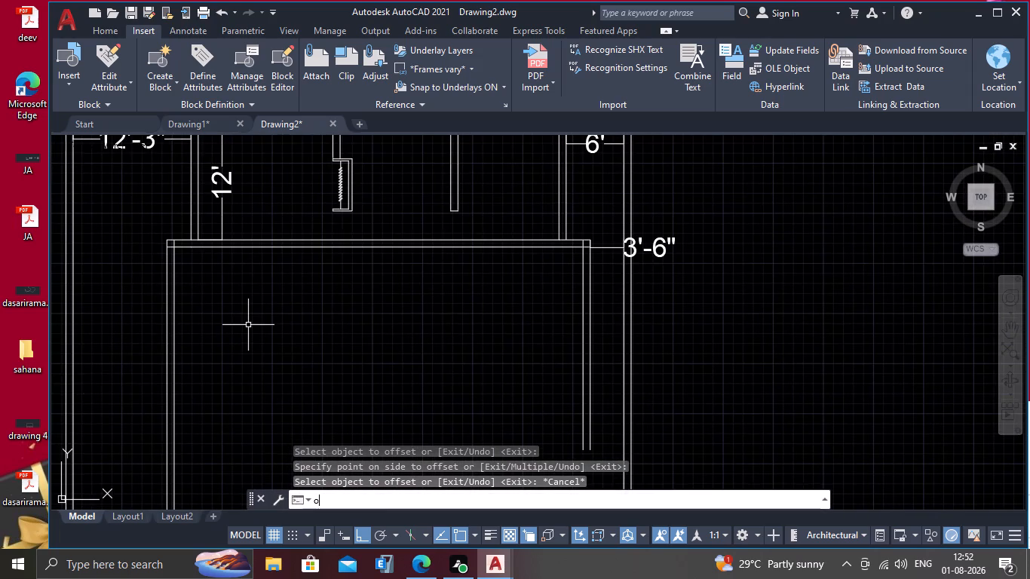
pyautogui.press('Return')
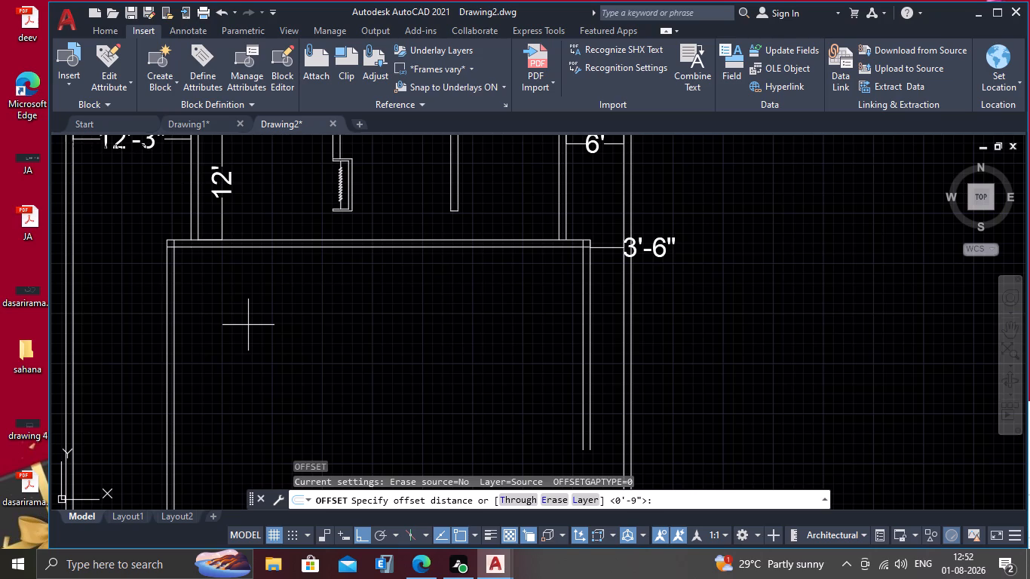
pyautogui.scroll(-2, 248, 325)
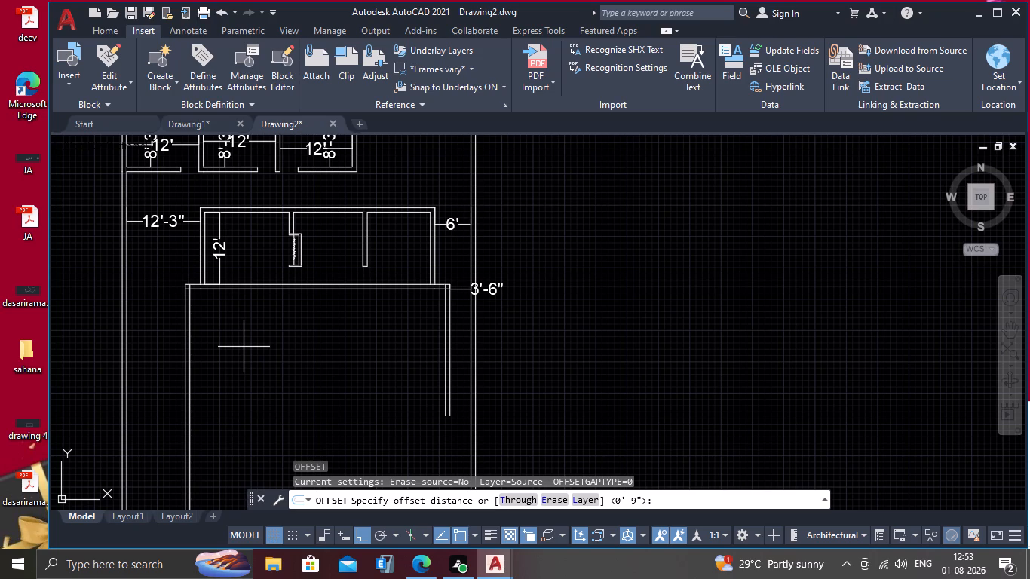
pyautogui.moveTo(290, 332); pyautogui.dragTo(286, 320, button='middle')
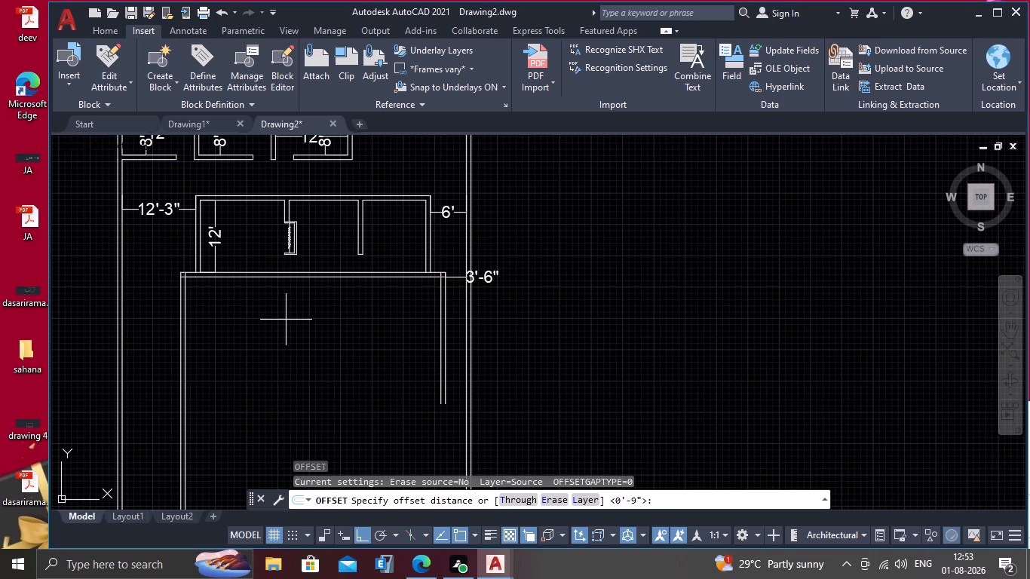
pyautogui.write("21'")
pyautogui.write('8"')
pyautogui.press('Return')
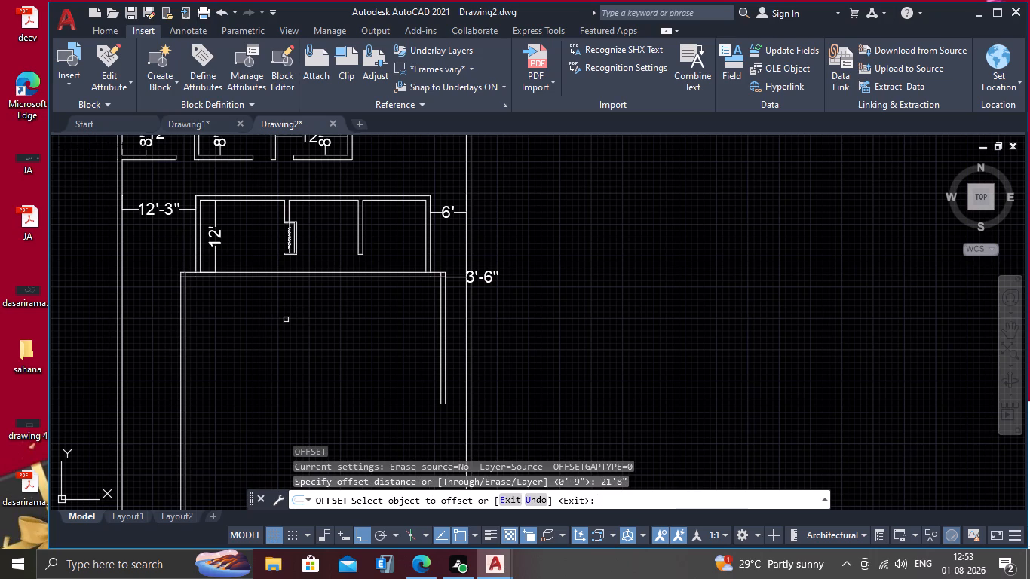
pyautogui.scroll(2, 286, 320)
pyautogui.scroll(3, 262, 254)
pyautogui.moveTo(273, 348); pyautogui.dragTo(279, 364)
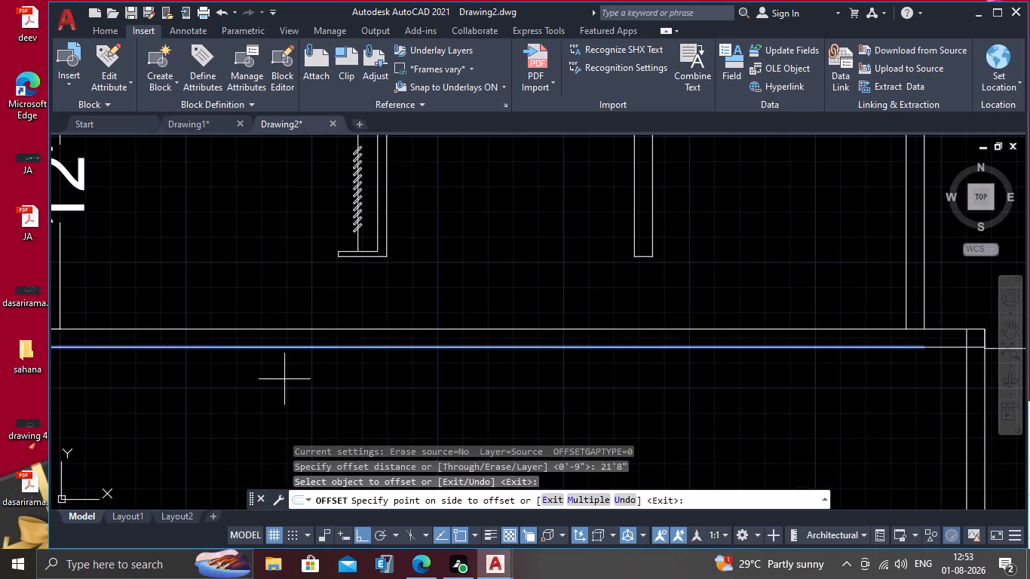
pyautogui.click(289, 394)
pyautogui.scroll(-3, 297, 392)
pyautogui.moveTo(300, 409); pyautogui.dragTo(323, 223, button='middle')
pyautogui.scroll(-1, 317, 280)
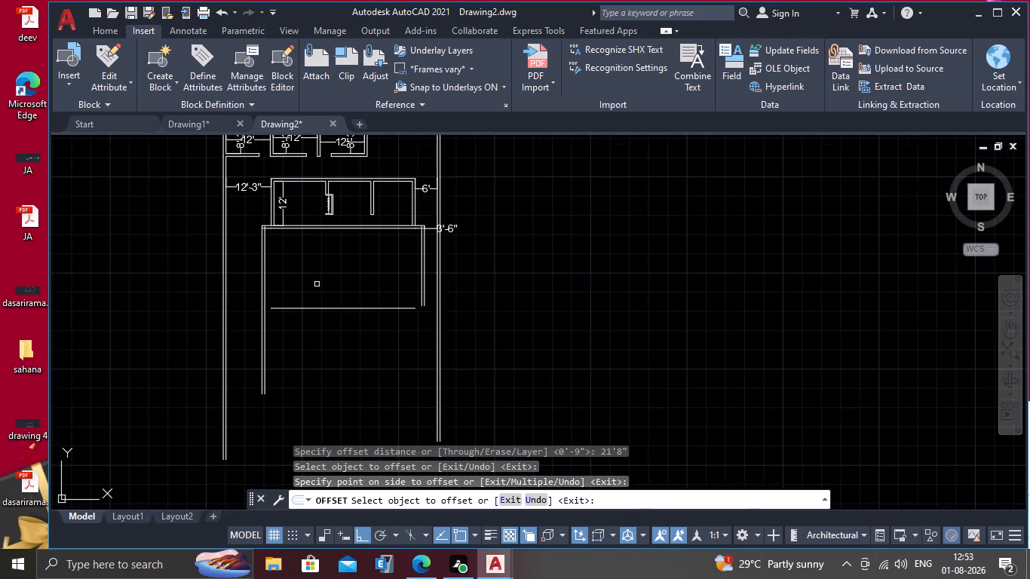
pyautogui.scroll(1, 315, 321)
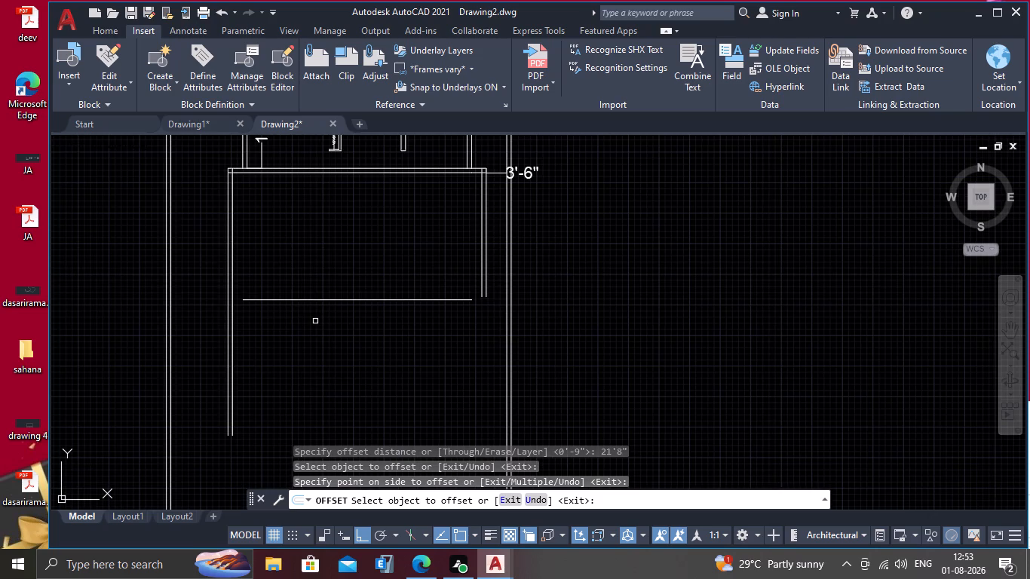
pyautogui.press('Escape')
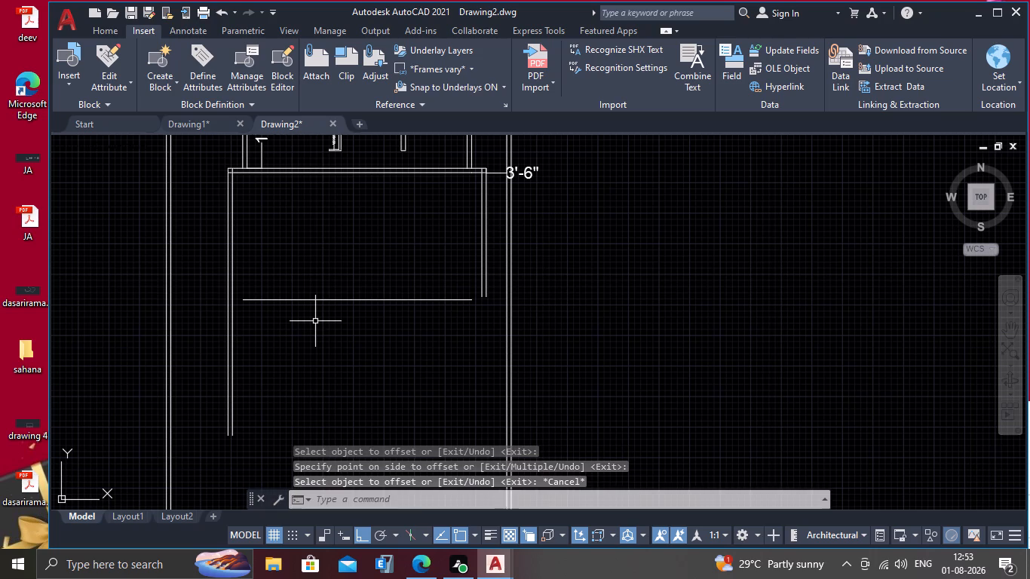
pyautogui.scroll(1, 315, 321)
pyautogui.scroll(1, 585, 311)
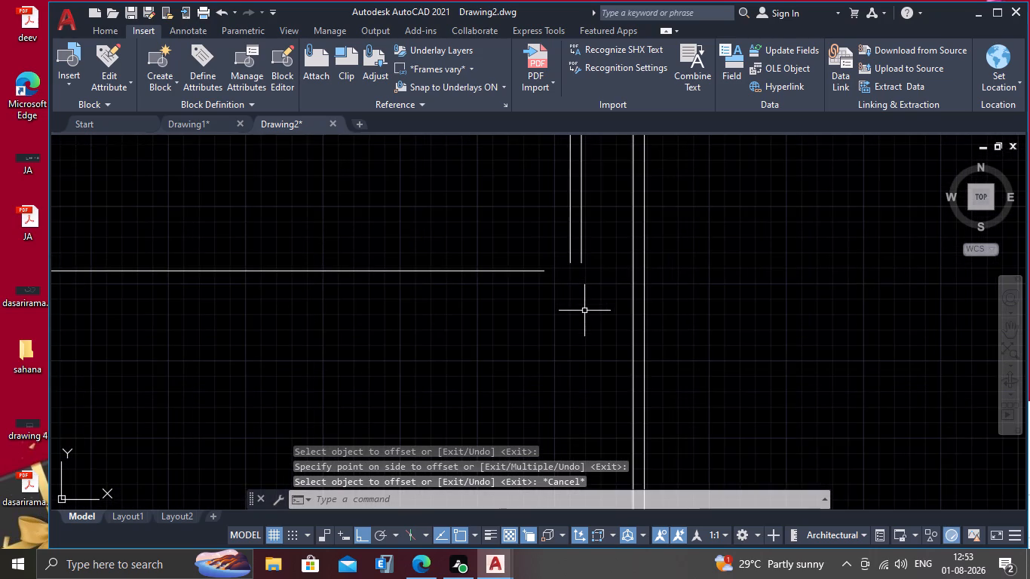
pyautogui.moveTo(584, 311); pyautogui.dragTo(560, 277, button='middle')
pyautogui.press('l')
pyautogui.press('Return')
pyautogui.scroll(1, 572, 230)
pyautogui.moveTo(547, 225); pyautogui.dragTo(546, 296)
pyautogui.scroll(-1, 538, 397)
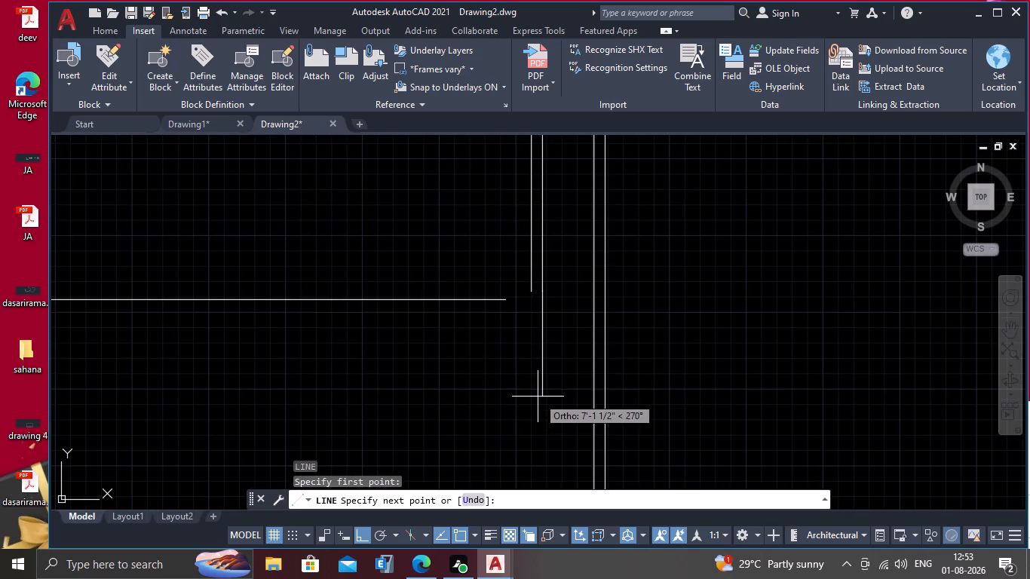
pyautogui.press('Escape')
# Draw a horizontal helper line just below the 21'8" offset line, crossing all the vertical side walls.
pyautogui.scroll(-3, 538, 397)
pyautogui.moveTo(518, 408); pyautogui.dragTo(513, 311, button='middle')
pyautogui.scroll(2, 228, 336)
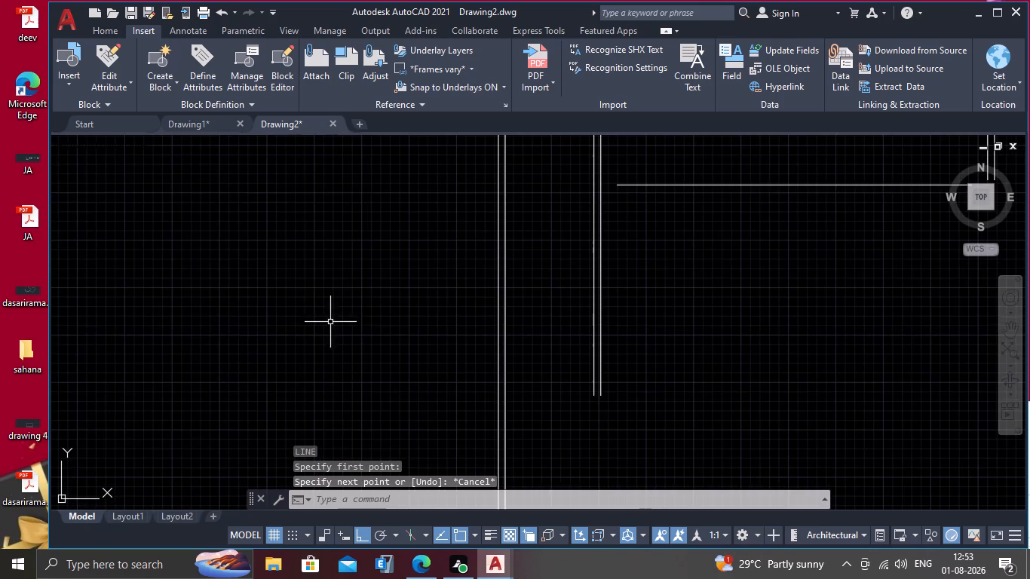
pyautogui.scroll(-2, 365, 306)
pyautogui.moveTo(365, 311); pyautogui.dragTo(285, 308, button='middle')
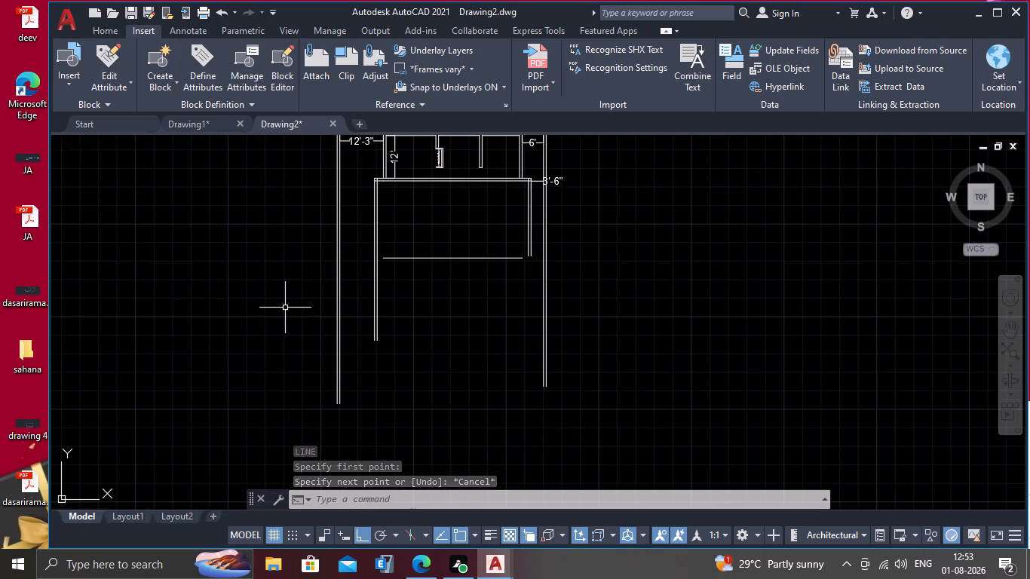
pyautogui.press('l')
pyautogui.press('Return')
pyautogui.click(321, 272)
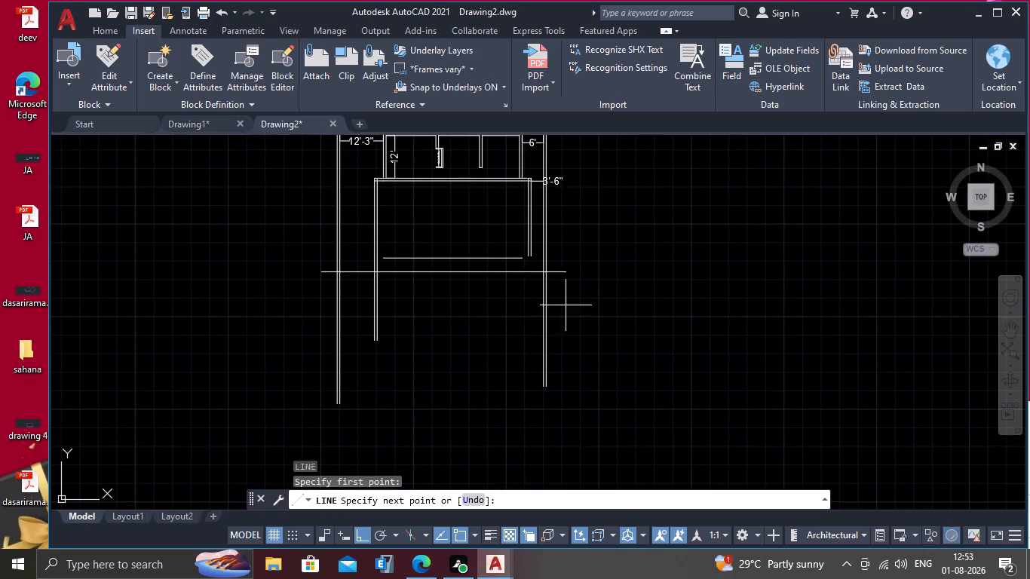
pyautogui.click(583, 304)
pyautogui.press('Escape')
# Extend both lines of the wider space's right wall down to the horizontal helper line.
pyautogui.scroll(2, 525, 268)
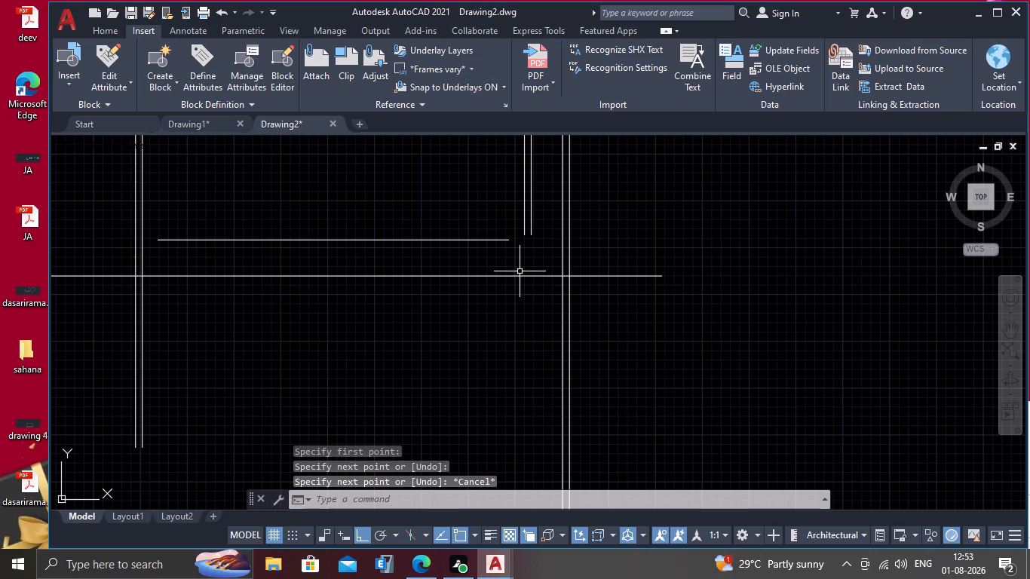
pyautogui.write('ex')
pyautogui.press('Return')
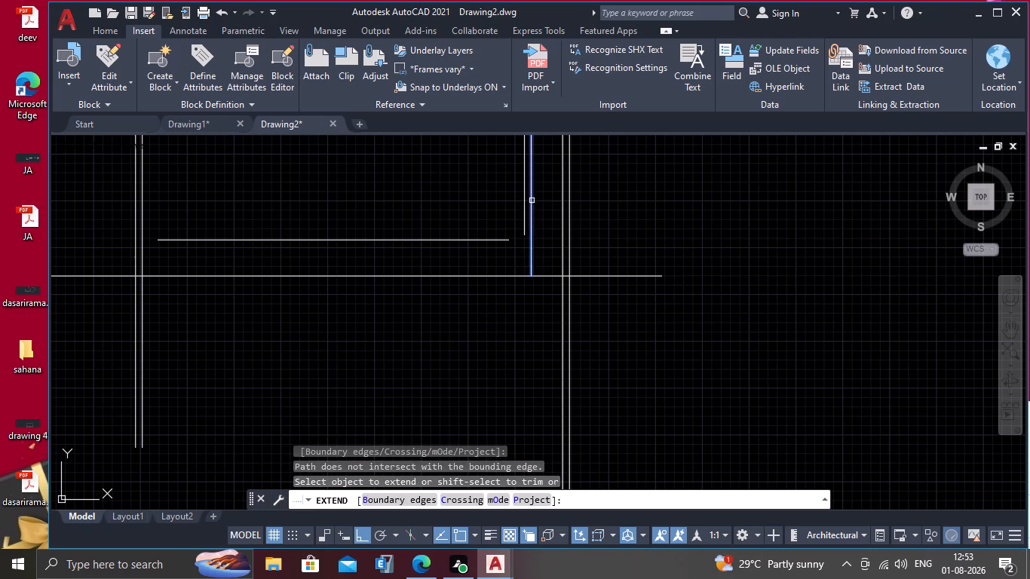
pyautogui.click(540, 198)
pyautogui.click(509, 206)
# Extend both ends of the 21'8" offset line to the inner faces of the left and right walls.
pyautogui.click(494, 213)
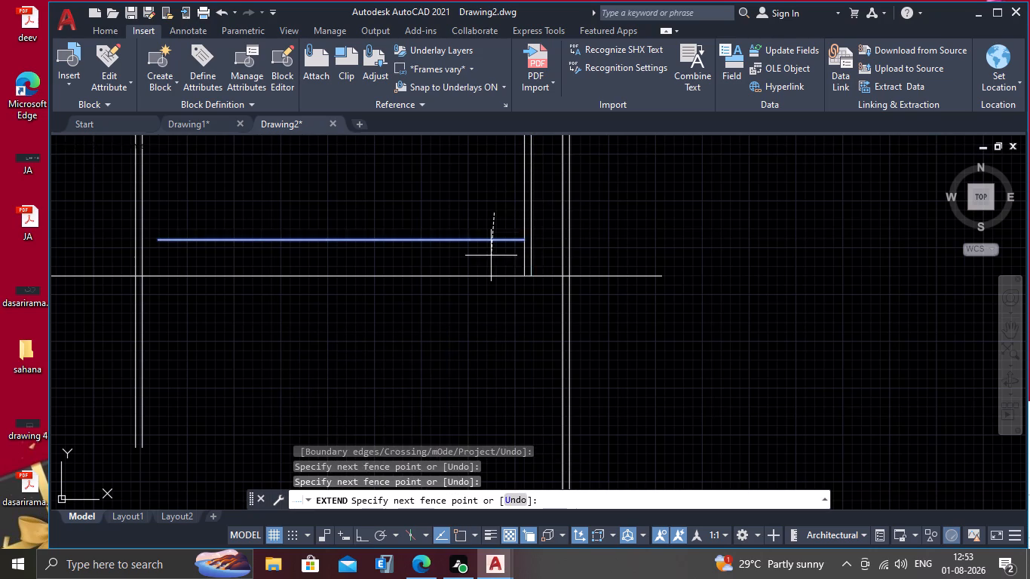
pyautogui.click(491, 256)
pyautogui.click(170, 226)
pyautogui.click(170, 252)
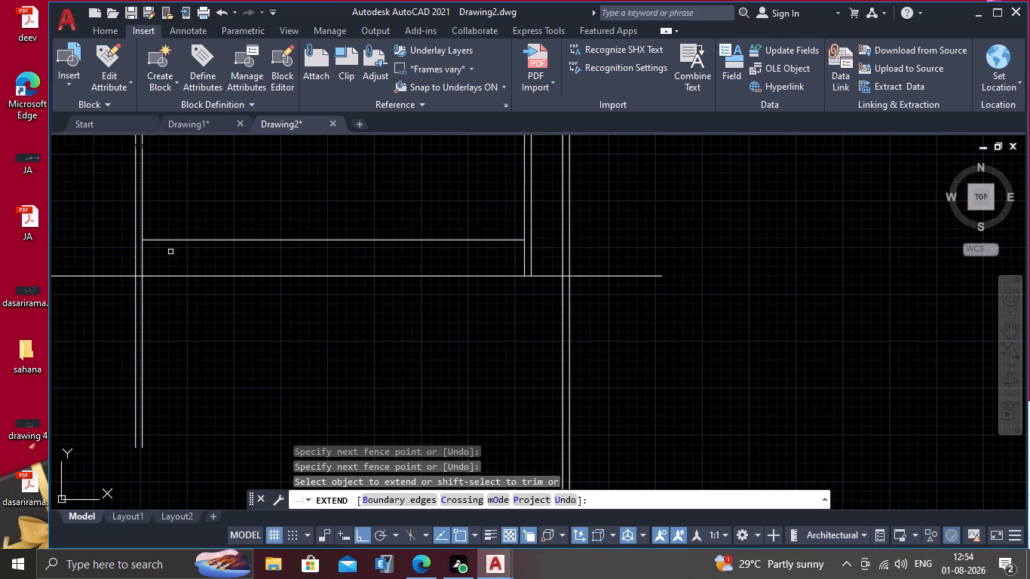
pyautogui.press('Escape')
# Delete the horizontal helper line below the wider space.
pyautogui.click(183, 277)
pyautogui.press('Delete')
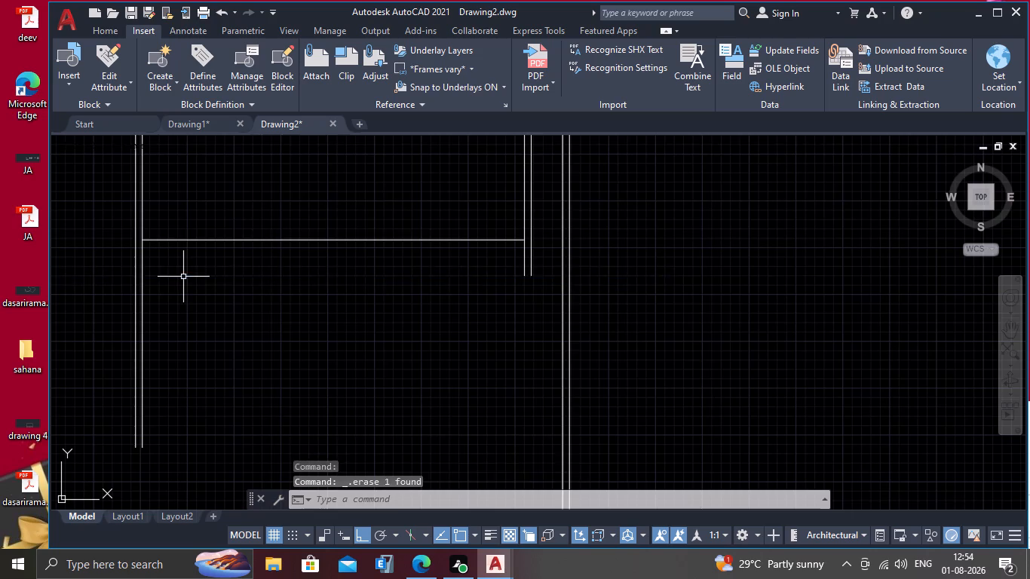
# Offset the wider space's bottom line 9" downward to form its bottom wall.
pyautogui.scroll(-2, 187, 275)
pyautogui.moveTo(194, 294); pyautogui.dragTo(235, 341, button='middle')
pyautogui.scroll(1, 244, 315)
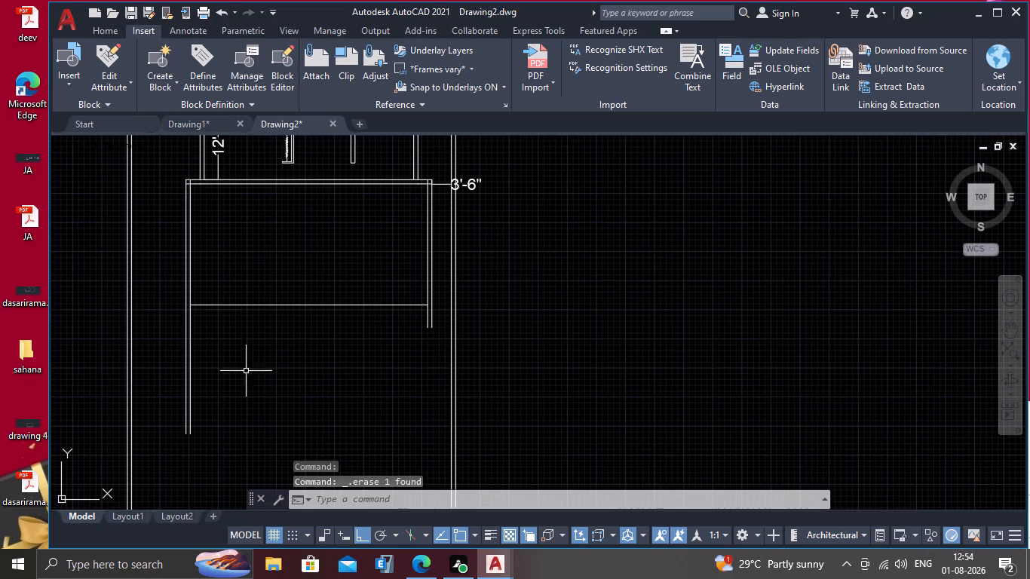
pyautogui.moveTo(266, 357); pyautogui.dragTo(271, 323, button='middle')
pyautogui.press('o')
pyautogui.press('Return')
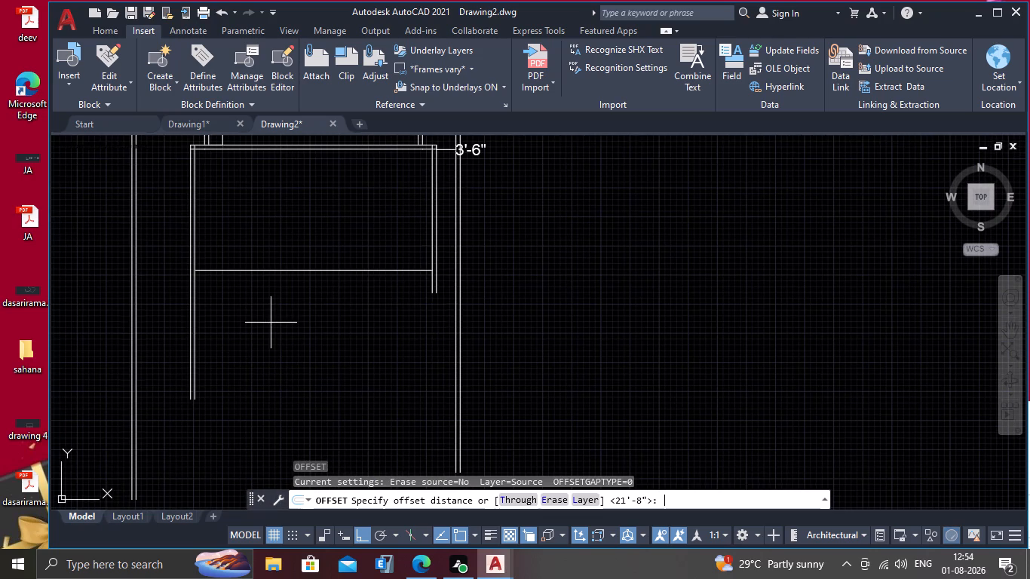
pyautogui.write('9"')
pyautogui.press('Return')
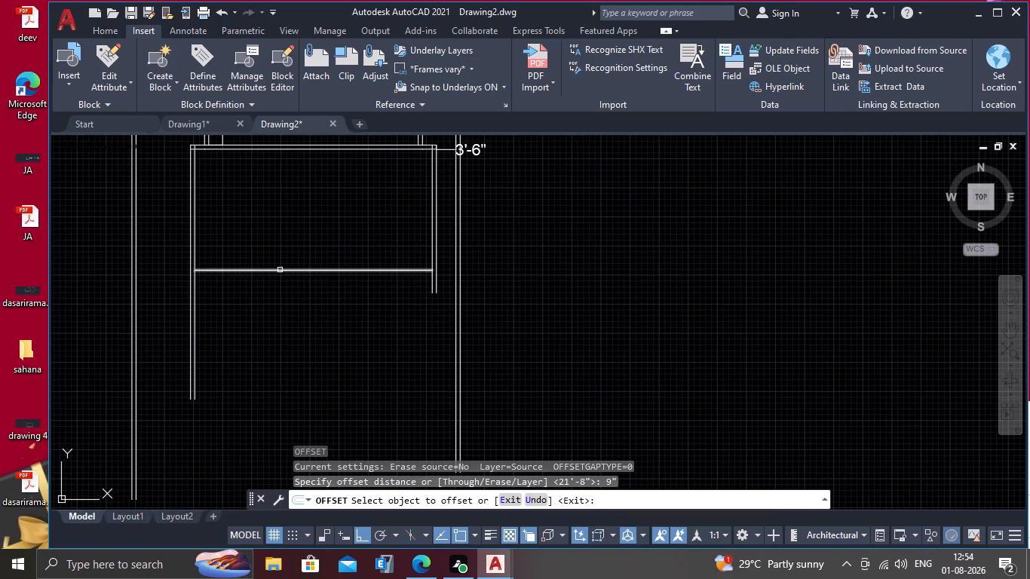
pyautogui.click(280, 270)
pyautogui.click(287, 307)
pyautogui.press('Escape')
# Offset the right wall's inner face 13' to the left to start a partition inside the wider space.
pyautogui.scroll(-1, 285, 309)
pyautogui.scroll(1, 272, 277)
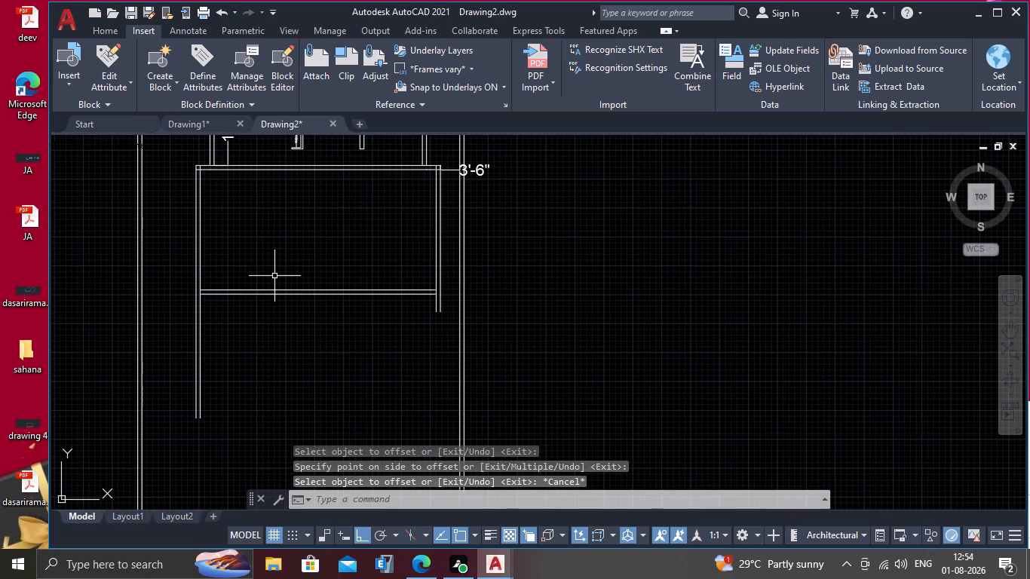
pyautogui.moveTo(274, 276); pyautogui.dragTo(275, 338, button='middle')
pyautogui.scroll(2, 247, 262)
pyautogui.scroll(-1, 246, 271)
pyautogui.moveTo(219, 301); pyautogui.dragTo(230, 287, button='middle')
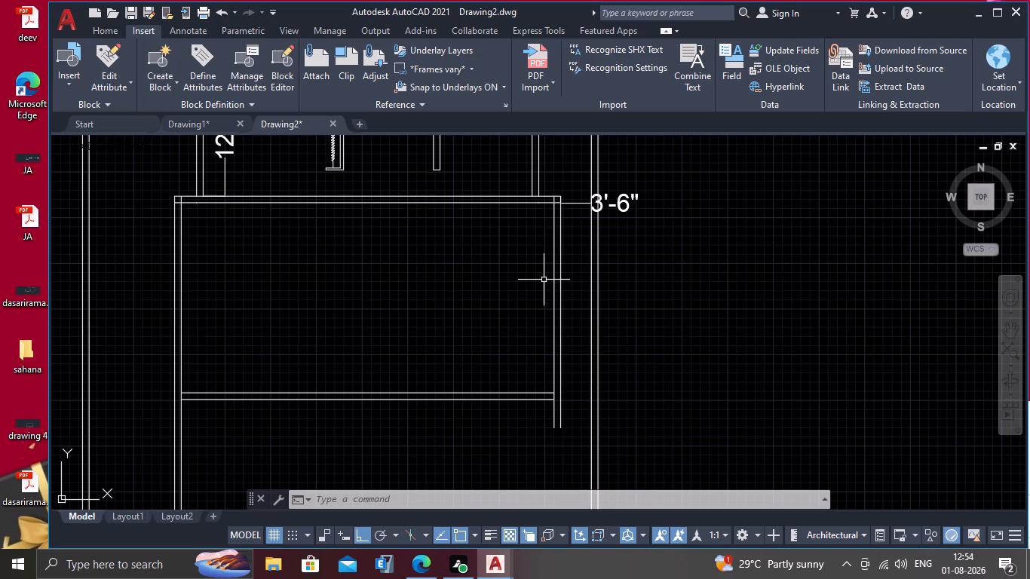
pyautogui.press('o')
pyautogui.press('Return')
pyautogui.write("13'")
pyautogui.press('Return')
pyautogui.click(553, 292)
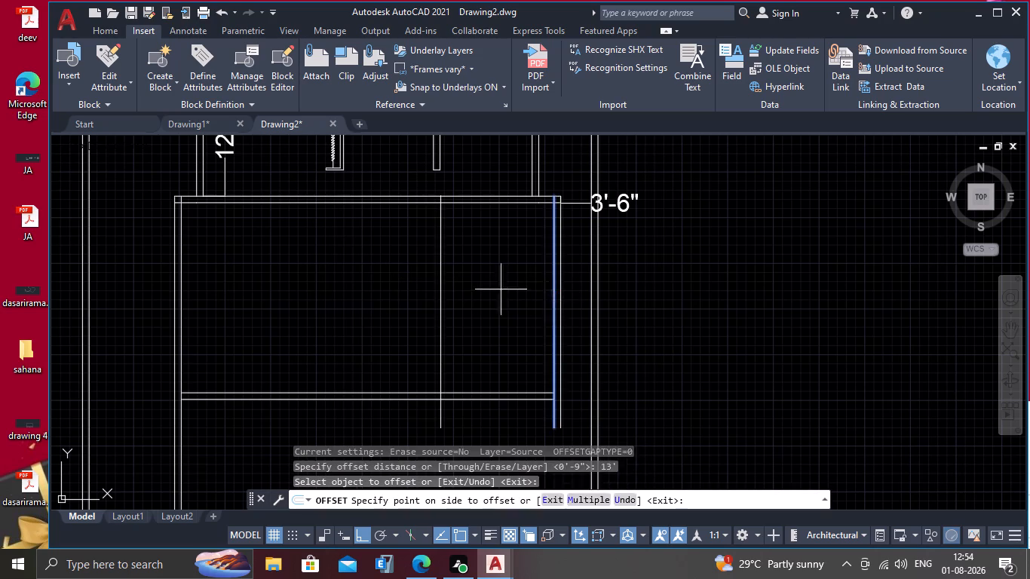
pyautogui.moveTo(476, 288); pyautogui.dragTo(464, 291)
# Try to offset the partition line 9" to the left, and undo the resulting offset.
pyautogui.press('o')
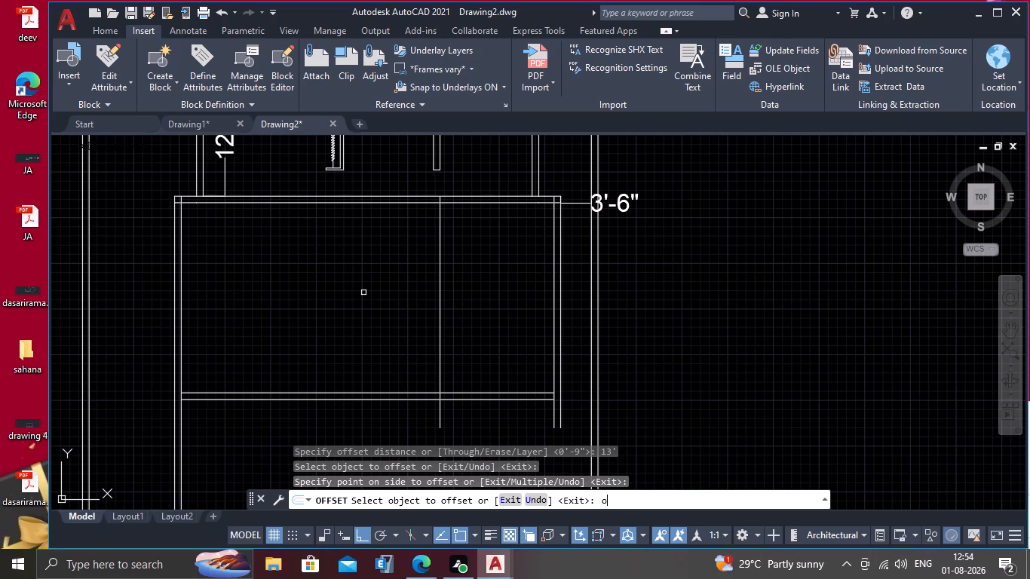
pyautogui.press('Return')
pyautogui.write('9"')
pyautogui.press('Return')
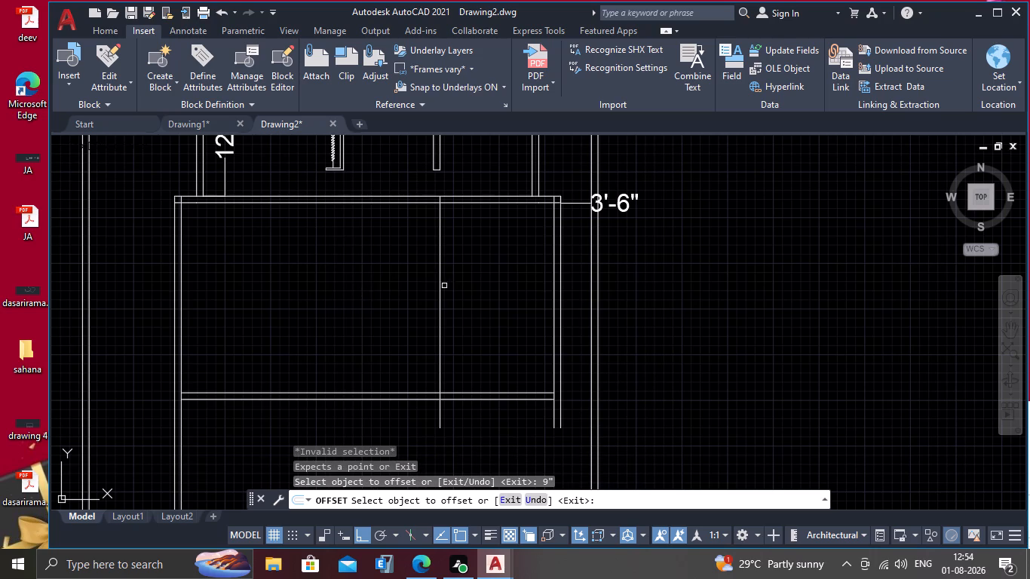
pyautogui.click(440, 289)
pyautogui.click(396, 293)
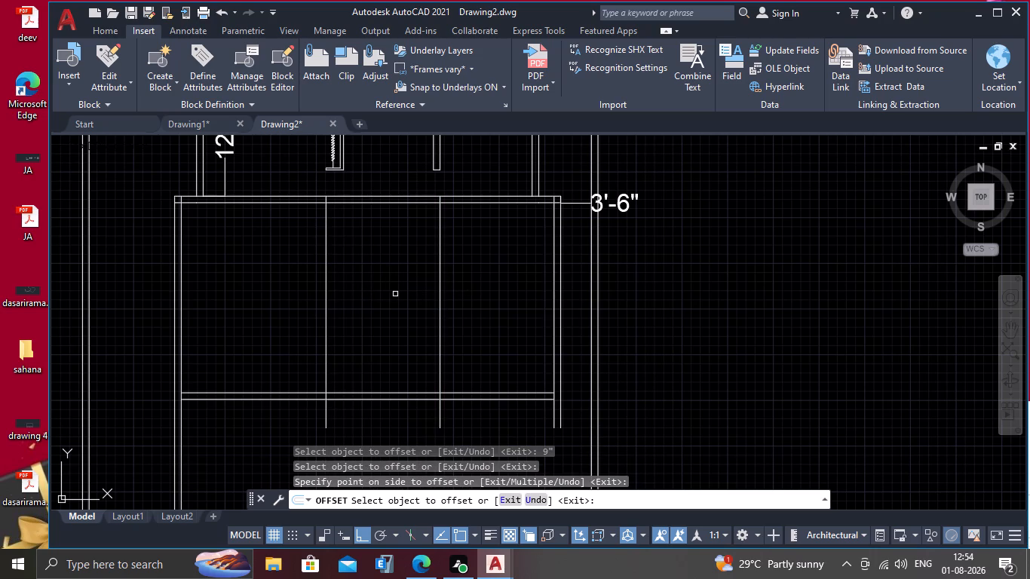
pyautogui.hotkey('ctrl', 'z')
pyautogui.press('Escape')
# Offset the partition line 9" to the left to form the partition wall's second face.
pyautogui.press('o')
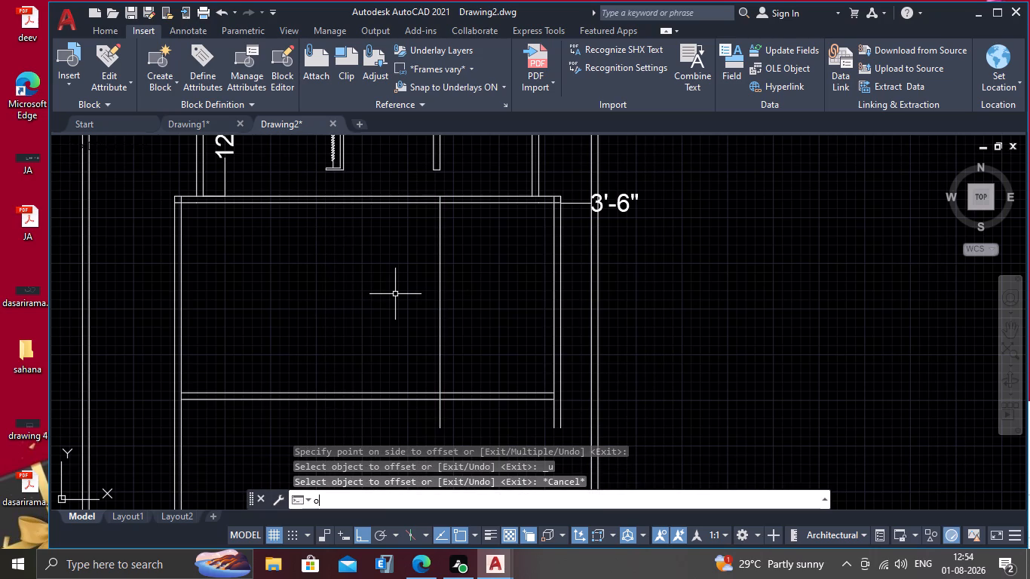
pyautogui.press('Return')
pyautogui.write('9"')
pyautogui.press('Return')
pyautogui.click(439, 299)
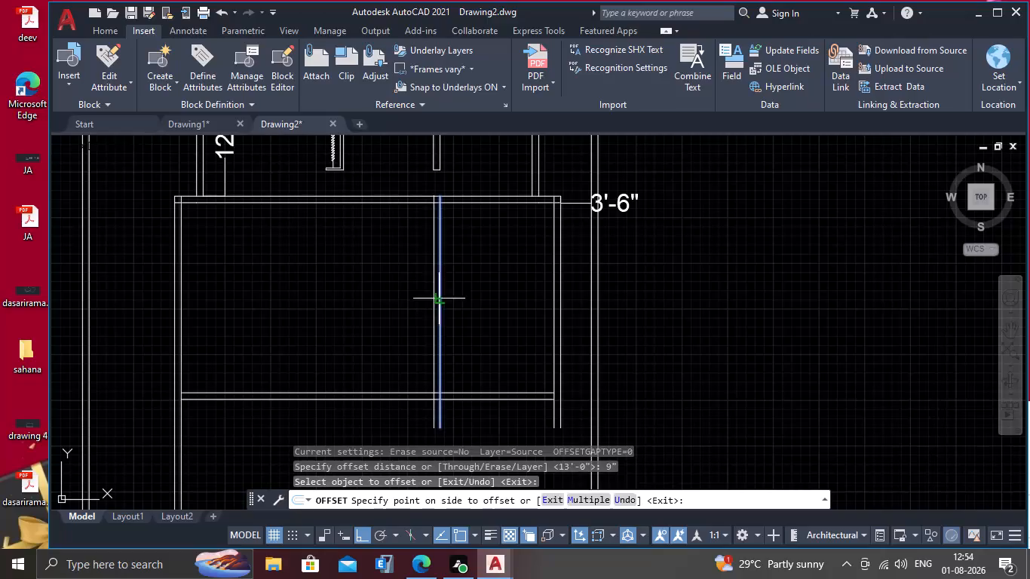
pyautogui.click(404, 311)
pyautogui.press('Escape')
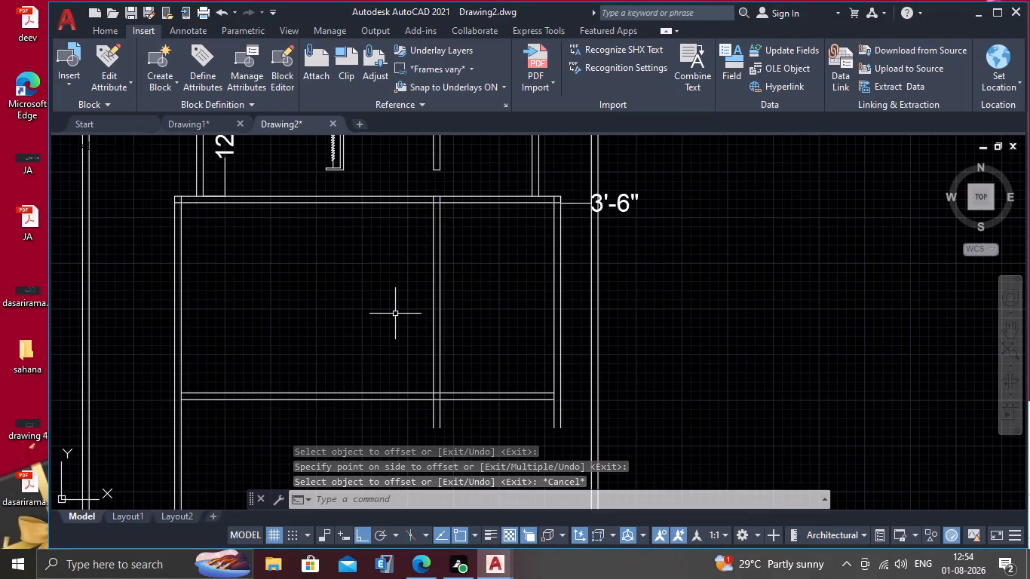
pyautogui.moveTo(235, 299); pyautogui.dragTo(272, 327, button='middle')
pyautogui.moveTo(272, 326); pyautogui.dragTo(270, 289, button='middle')
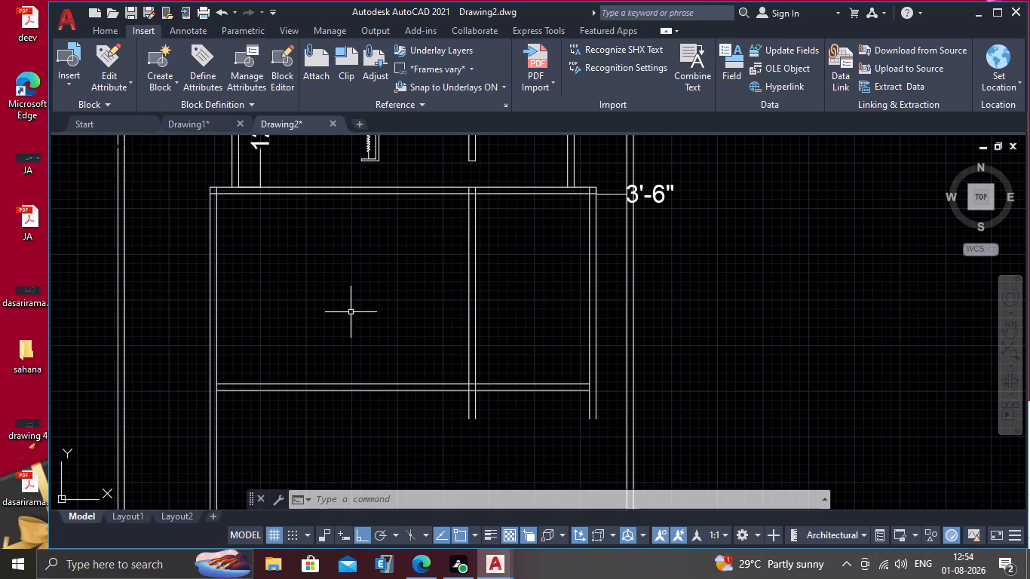
# Add an aligned dimension across the right room, from the partition to the right wall's inner face.
pyautogui.write('dal')
pyautogui.press('Return')
pyautogui.scroll(1, 402, 224)
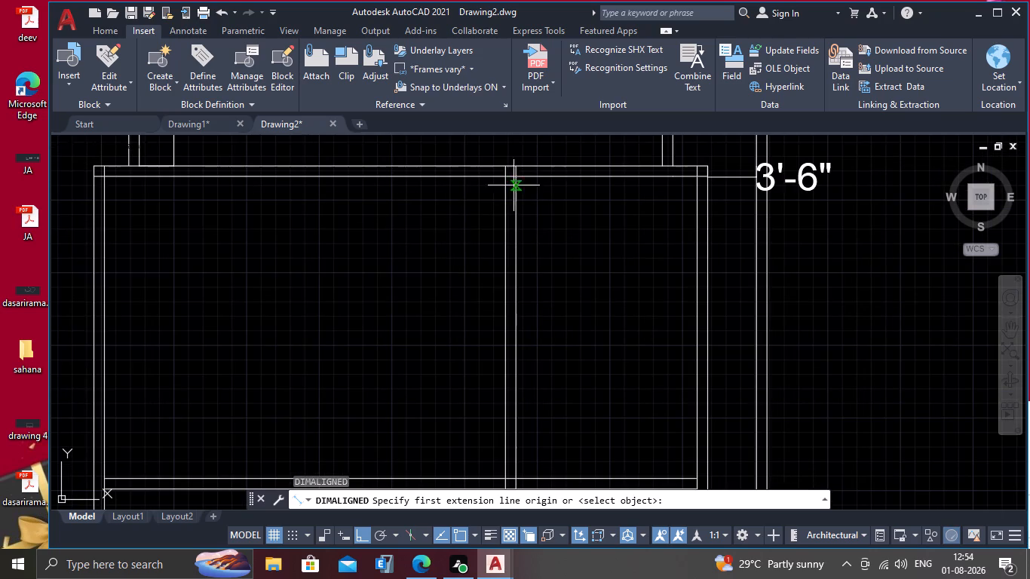
pyautogui.click(517, 179)
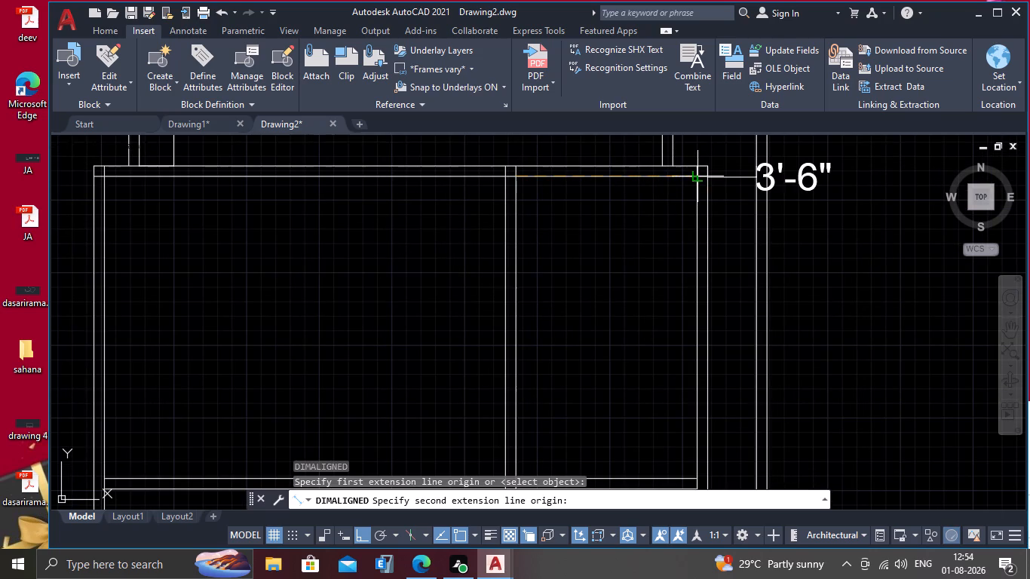
pyautogui.click(697, 176)
pyautogui.click(678, 263)
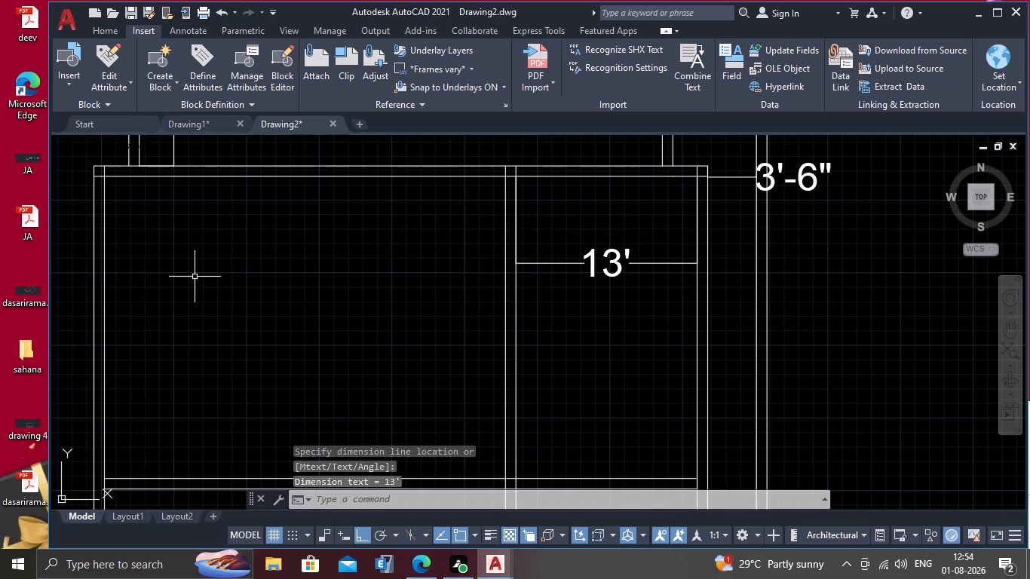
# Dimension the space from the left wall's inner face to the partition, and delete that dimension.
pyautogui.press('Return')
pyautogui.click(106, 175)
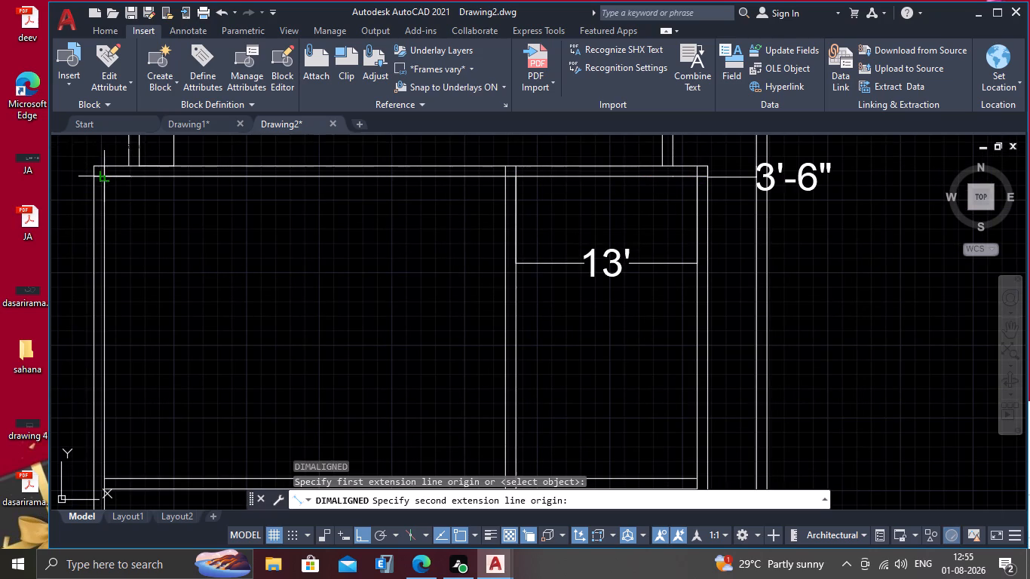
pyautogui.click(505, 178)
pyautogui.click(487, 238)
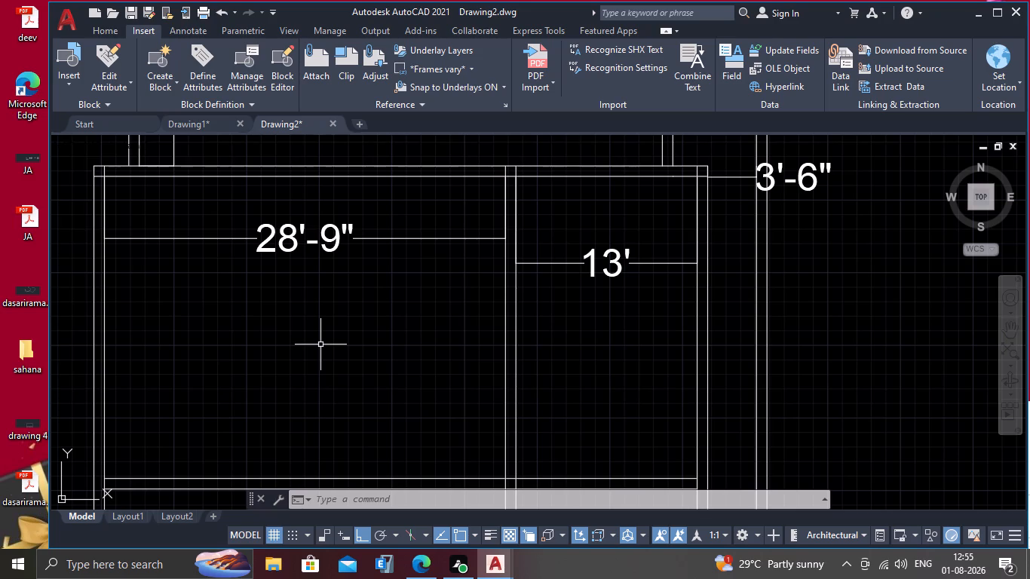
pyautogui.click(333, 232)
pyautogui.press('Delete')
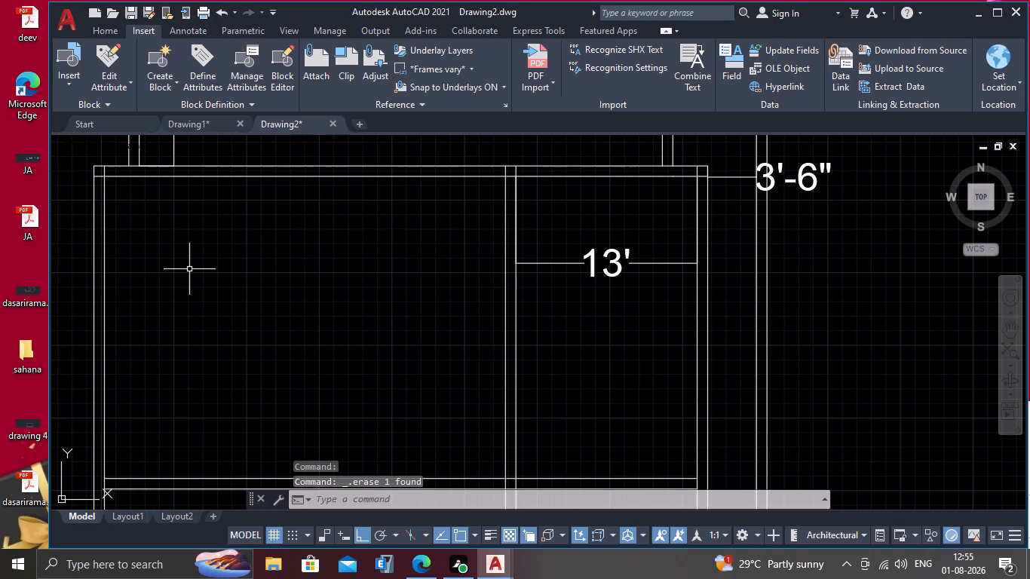
# Offset the left wall's inner face 13' to the right to start a second partition.
pyautogui.press('o')
pyautogui.press('Return')
pyautogui.write("13'")
pyautogui.press('Return')
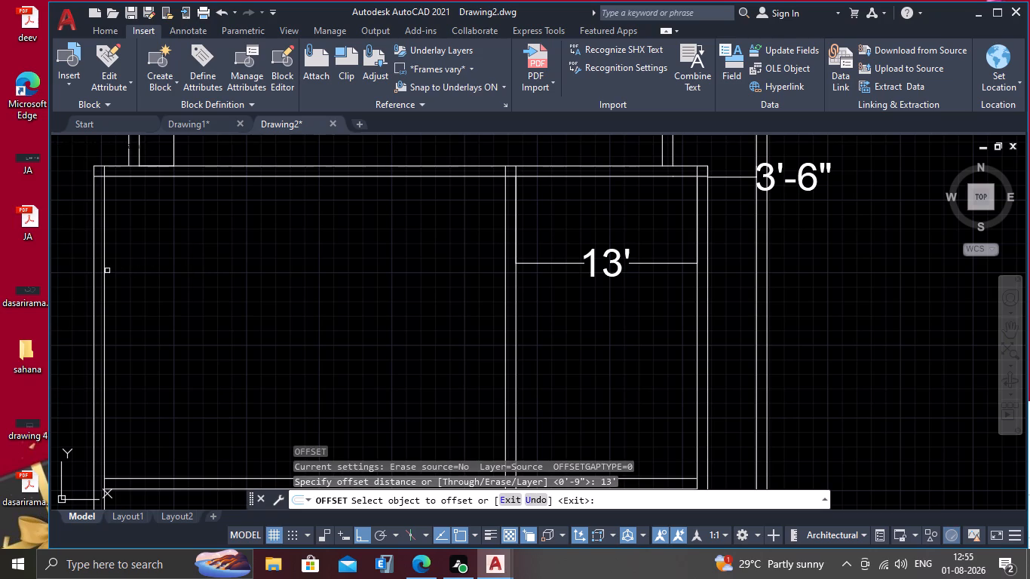
pyautogui.moveTo(105, 272); pyautogui.dragTo(116, 273)
pyautogui.click(176, 282)
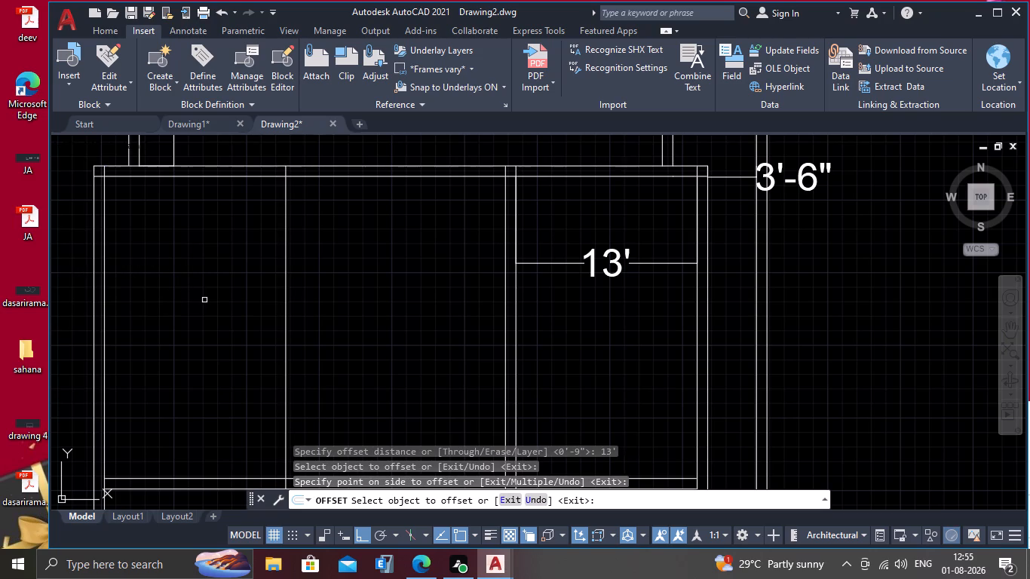
pyautogui.press('Escape')
# Offset the new partition line 9" to the right to form the second partition's other face.
pyautogui.press('o')
pyautogui.press('Return')
pyautogui.write('9"')
pyautogui.press('Return')
pyautogui.click(287, 299)
pyautogui.click(304, 304)
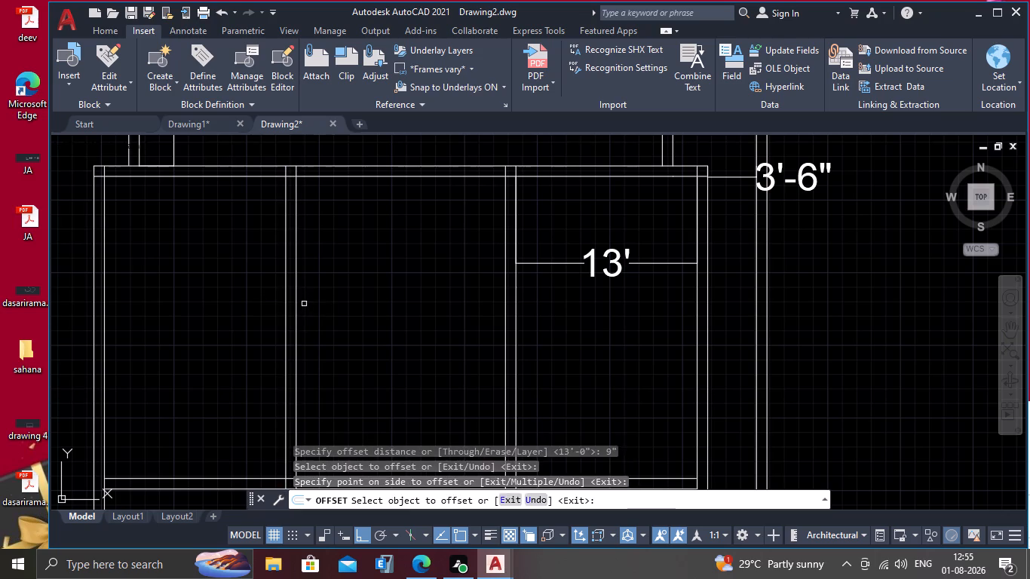
pyautogui.press('Escape')
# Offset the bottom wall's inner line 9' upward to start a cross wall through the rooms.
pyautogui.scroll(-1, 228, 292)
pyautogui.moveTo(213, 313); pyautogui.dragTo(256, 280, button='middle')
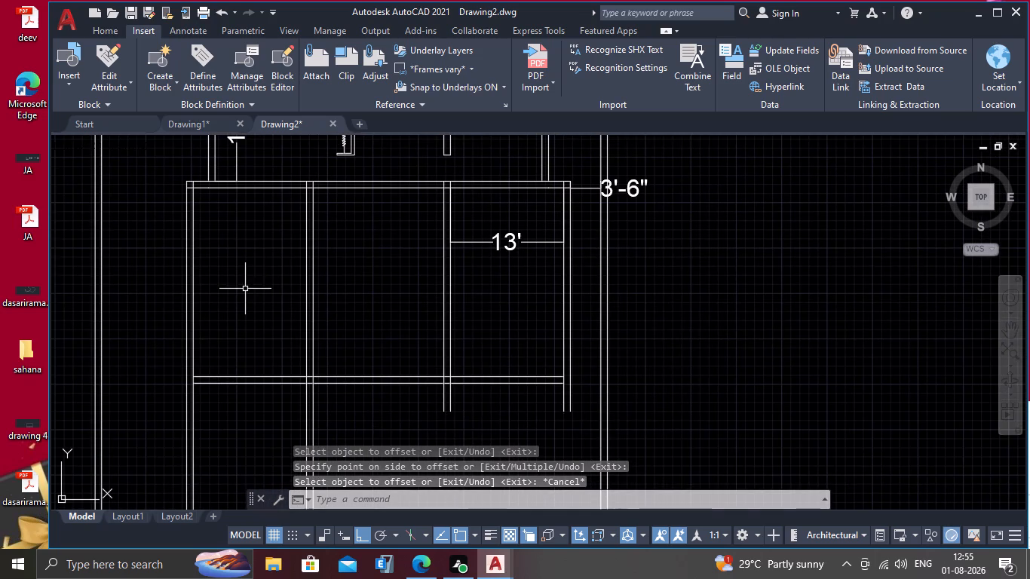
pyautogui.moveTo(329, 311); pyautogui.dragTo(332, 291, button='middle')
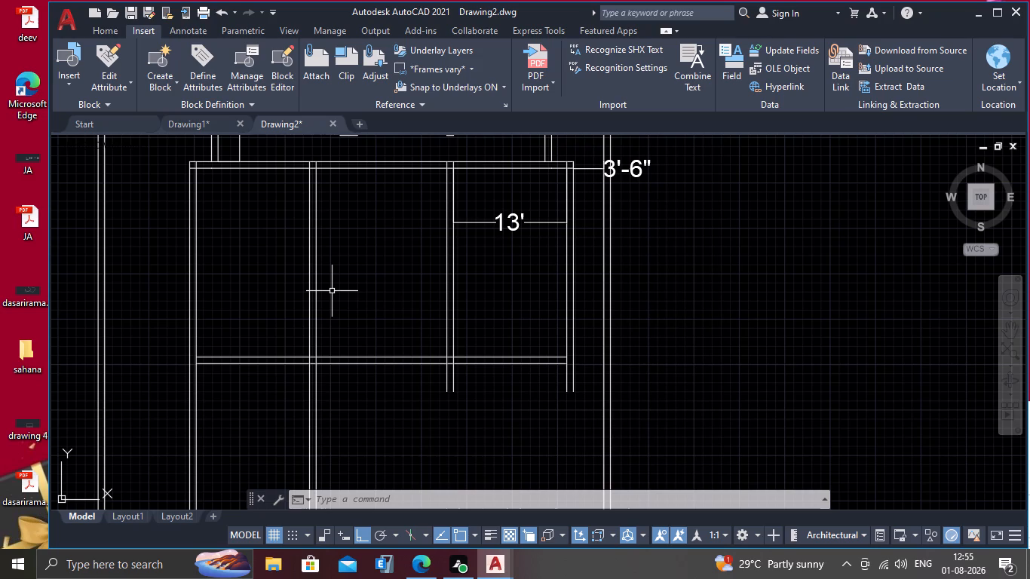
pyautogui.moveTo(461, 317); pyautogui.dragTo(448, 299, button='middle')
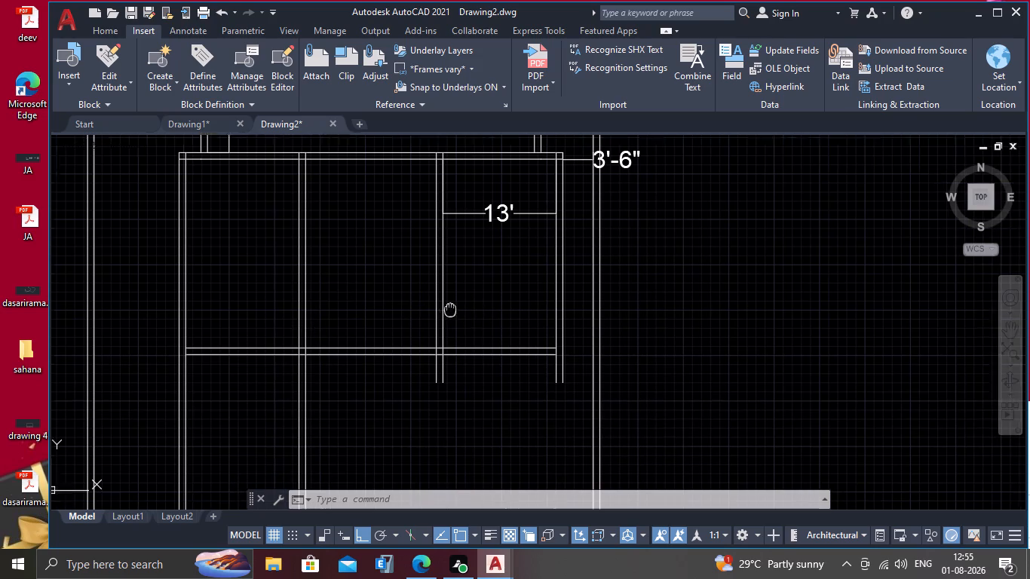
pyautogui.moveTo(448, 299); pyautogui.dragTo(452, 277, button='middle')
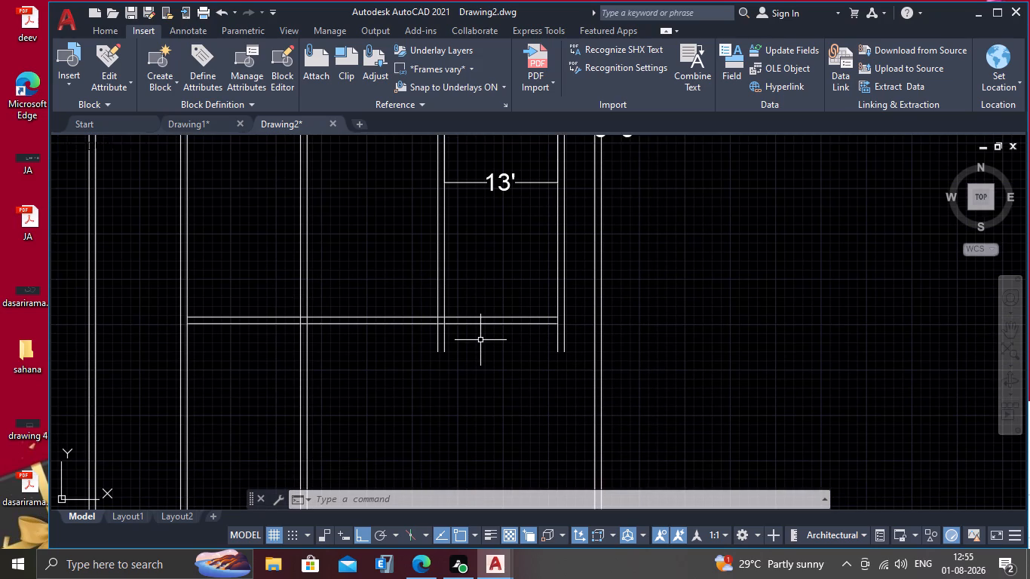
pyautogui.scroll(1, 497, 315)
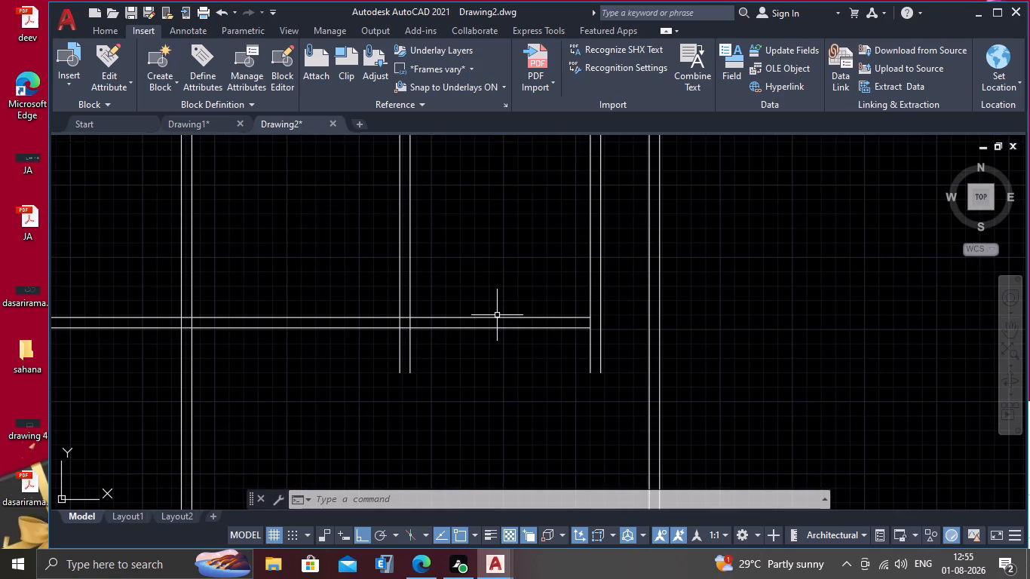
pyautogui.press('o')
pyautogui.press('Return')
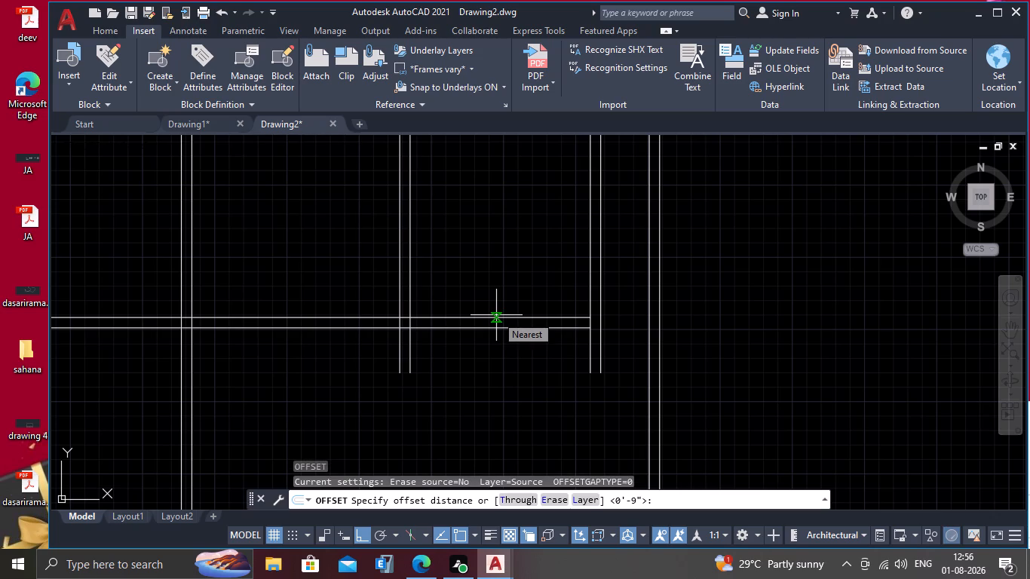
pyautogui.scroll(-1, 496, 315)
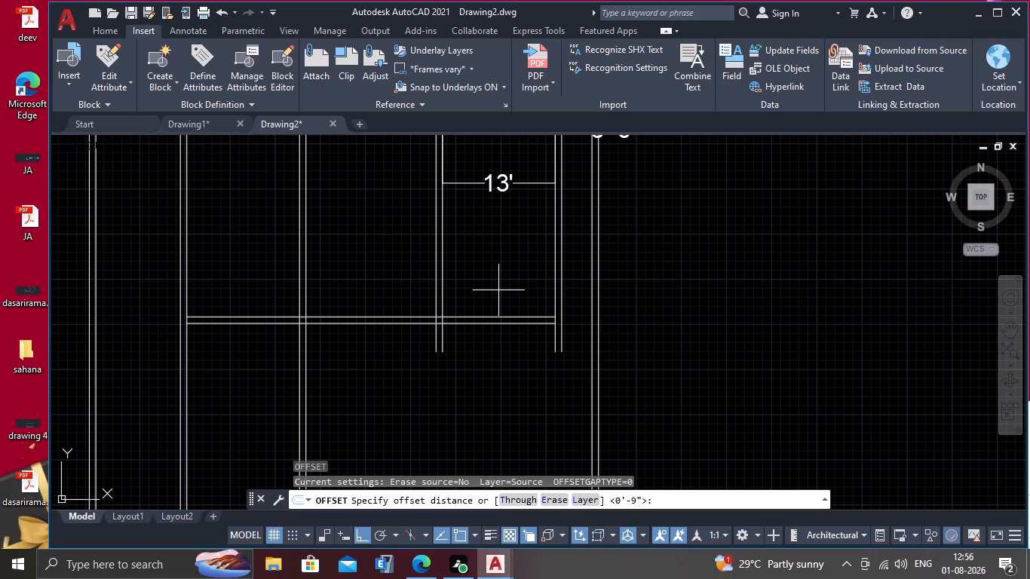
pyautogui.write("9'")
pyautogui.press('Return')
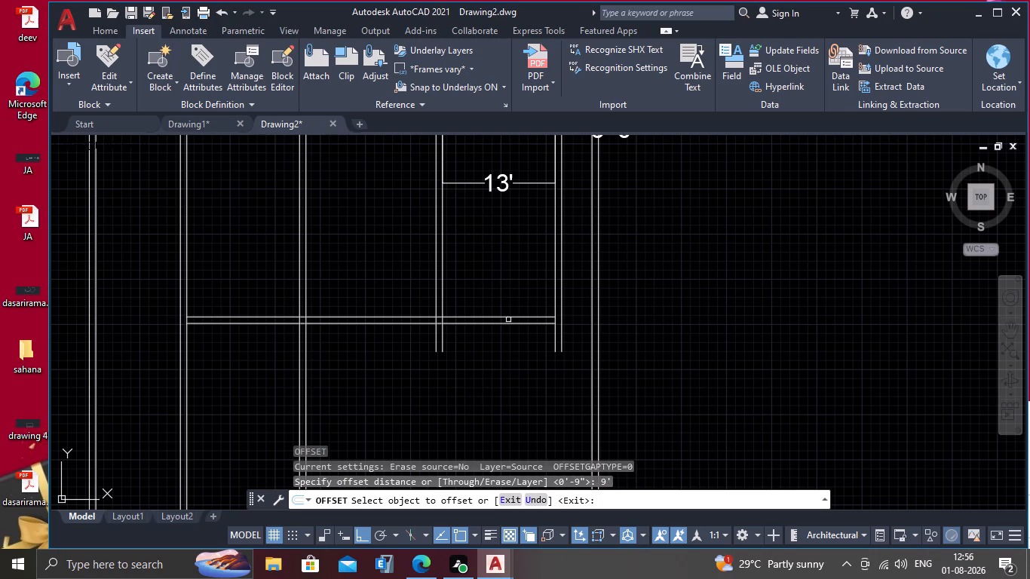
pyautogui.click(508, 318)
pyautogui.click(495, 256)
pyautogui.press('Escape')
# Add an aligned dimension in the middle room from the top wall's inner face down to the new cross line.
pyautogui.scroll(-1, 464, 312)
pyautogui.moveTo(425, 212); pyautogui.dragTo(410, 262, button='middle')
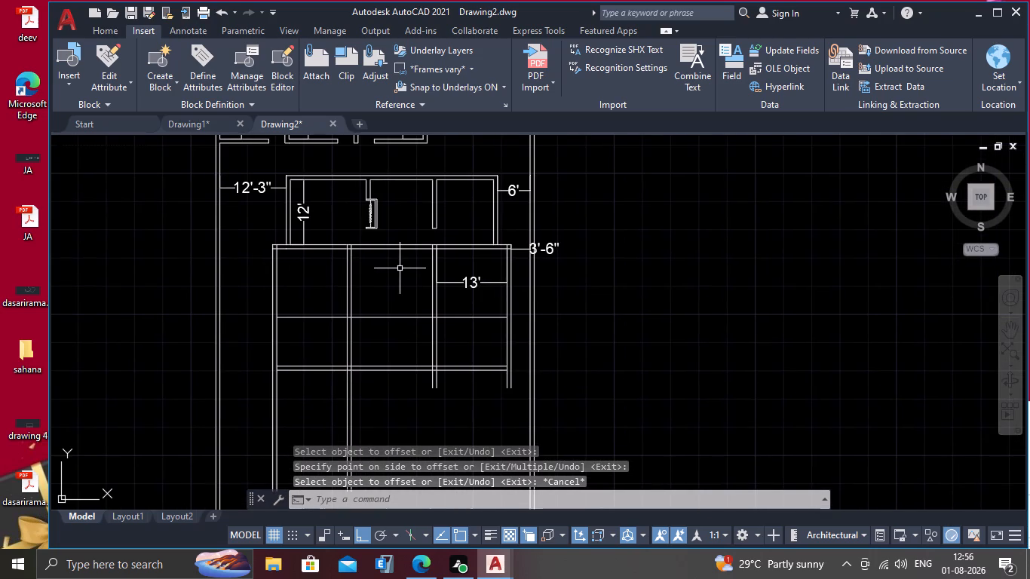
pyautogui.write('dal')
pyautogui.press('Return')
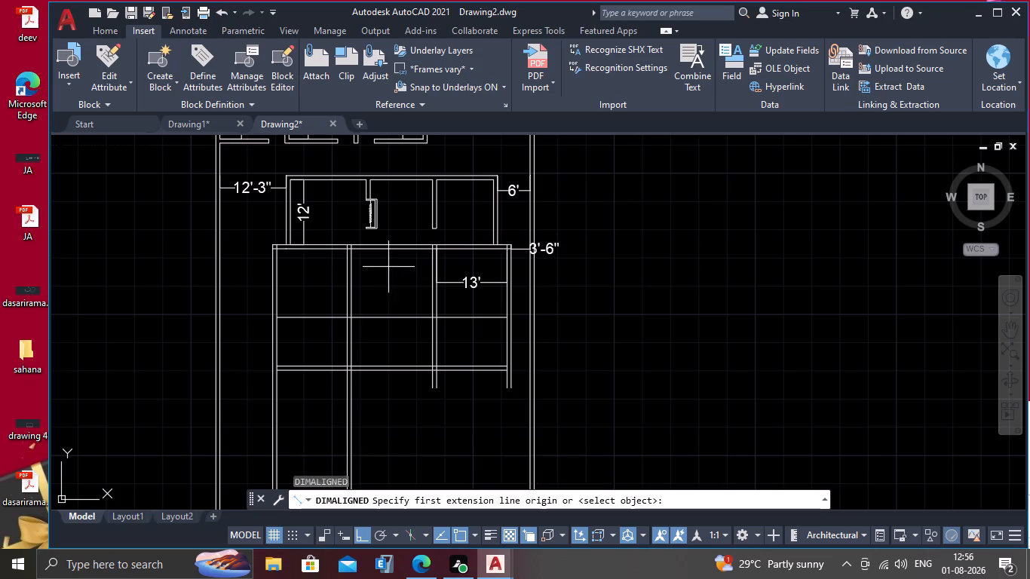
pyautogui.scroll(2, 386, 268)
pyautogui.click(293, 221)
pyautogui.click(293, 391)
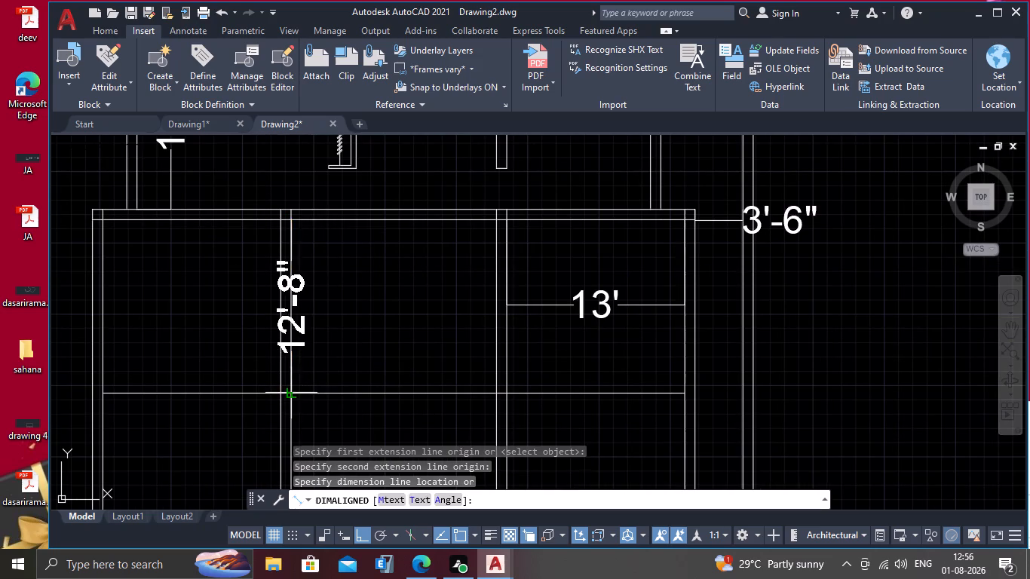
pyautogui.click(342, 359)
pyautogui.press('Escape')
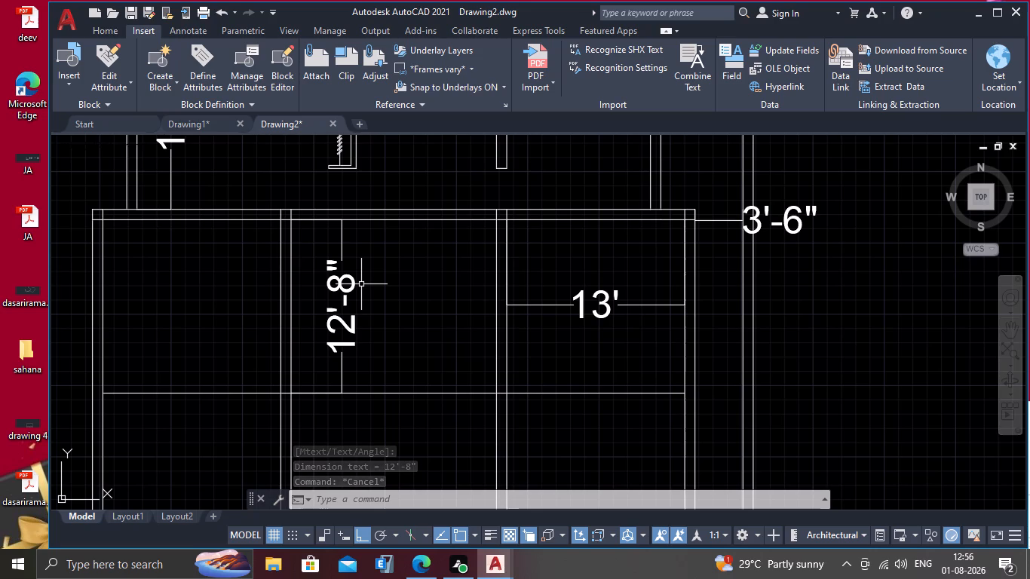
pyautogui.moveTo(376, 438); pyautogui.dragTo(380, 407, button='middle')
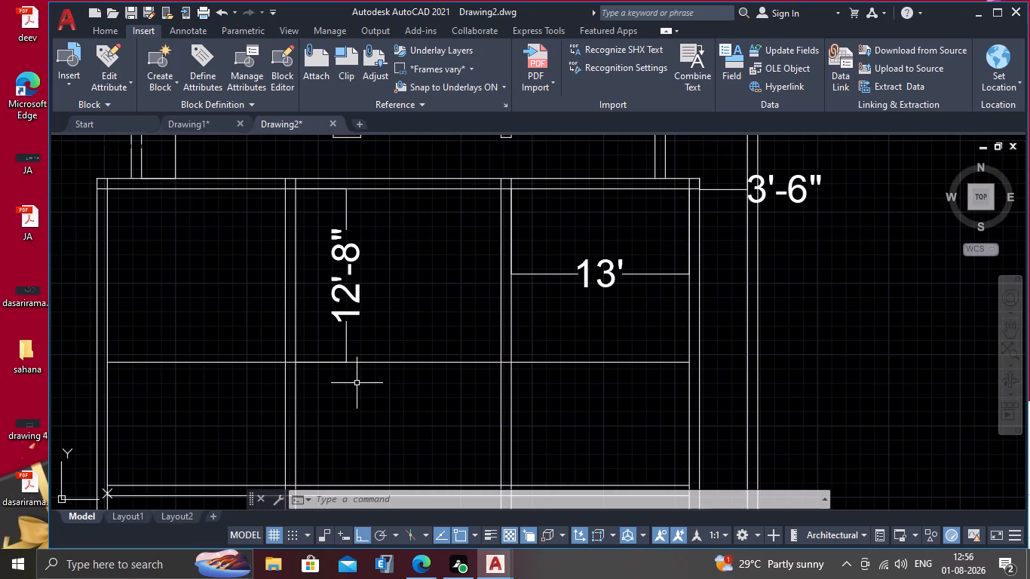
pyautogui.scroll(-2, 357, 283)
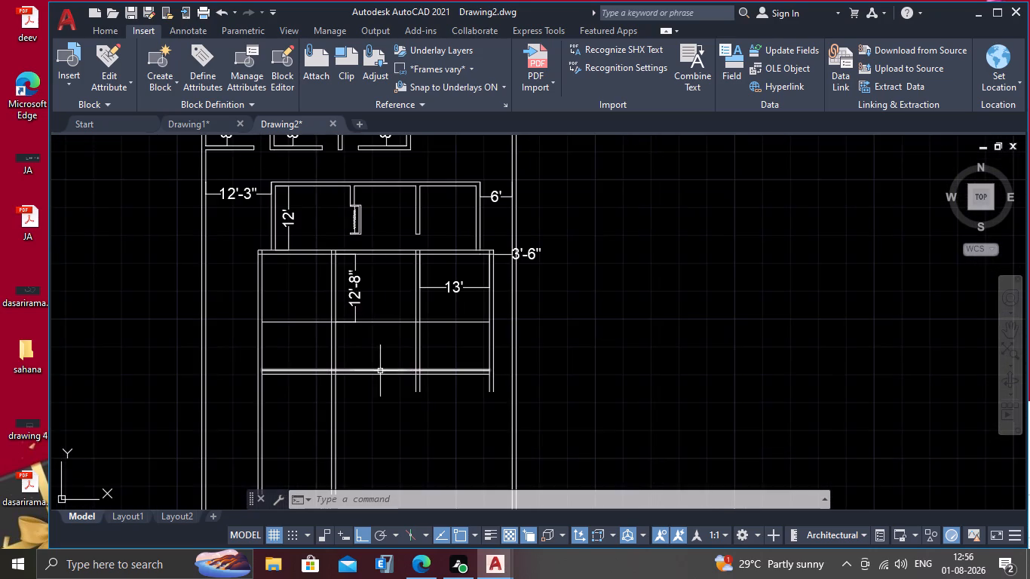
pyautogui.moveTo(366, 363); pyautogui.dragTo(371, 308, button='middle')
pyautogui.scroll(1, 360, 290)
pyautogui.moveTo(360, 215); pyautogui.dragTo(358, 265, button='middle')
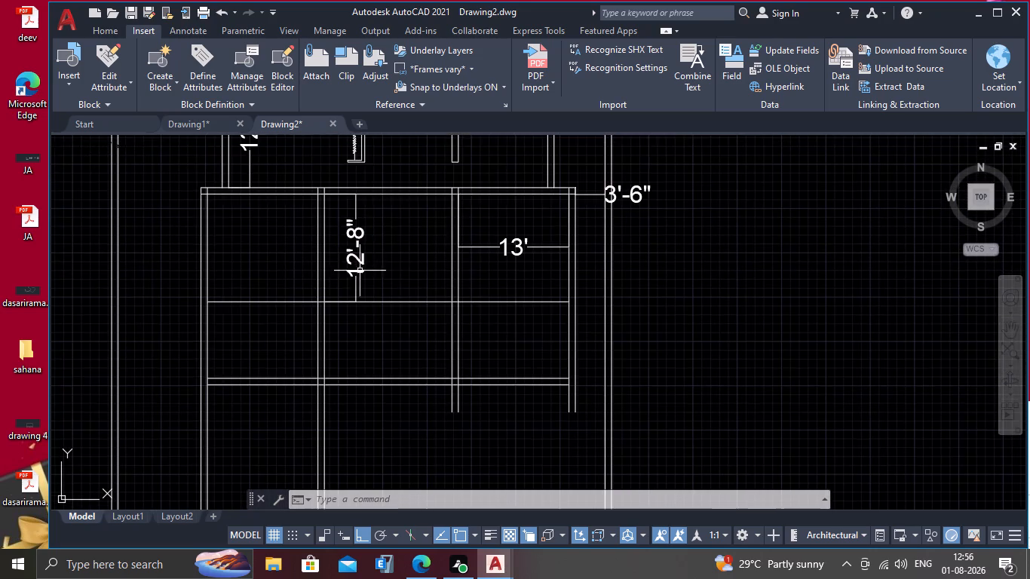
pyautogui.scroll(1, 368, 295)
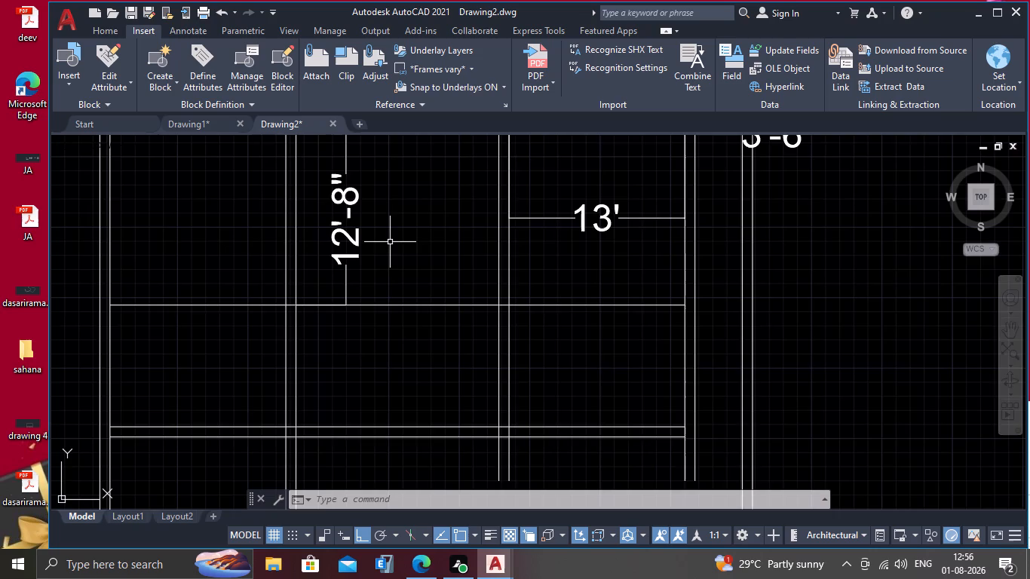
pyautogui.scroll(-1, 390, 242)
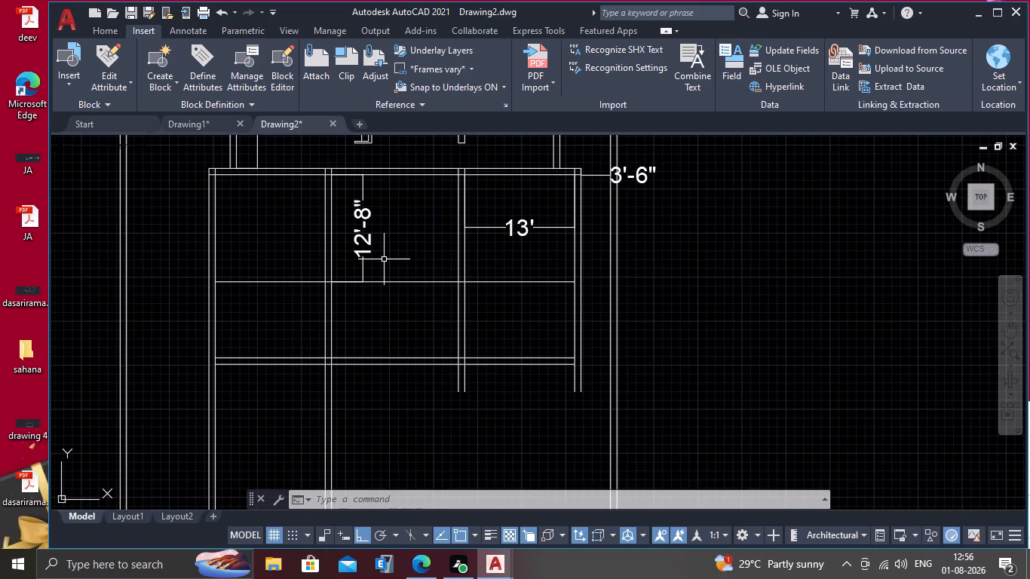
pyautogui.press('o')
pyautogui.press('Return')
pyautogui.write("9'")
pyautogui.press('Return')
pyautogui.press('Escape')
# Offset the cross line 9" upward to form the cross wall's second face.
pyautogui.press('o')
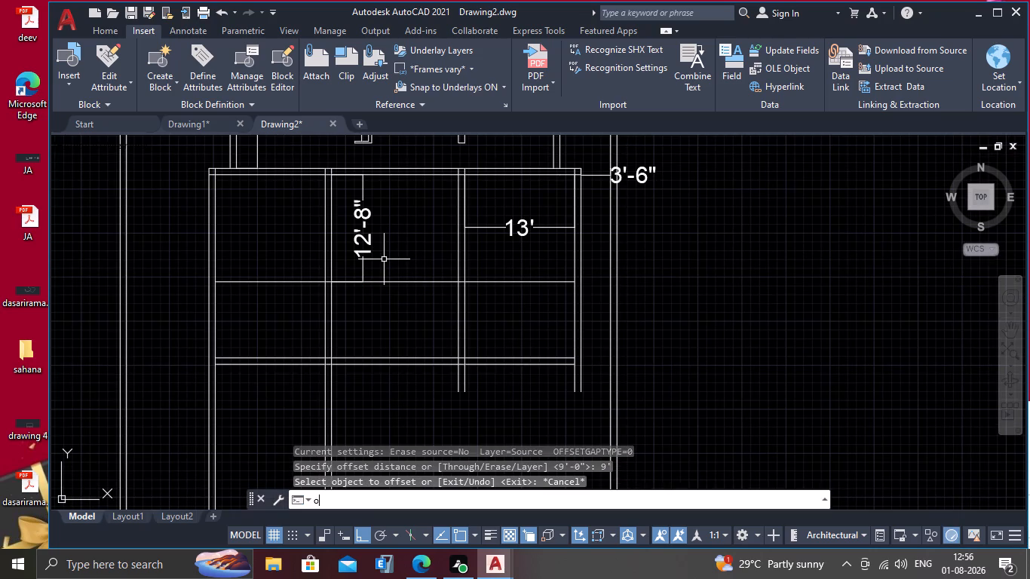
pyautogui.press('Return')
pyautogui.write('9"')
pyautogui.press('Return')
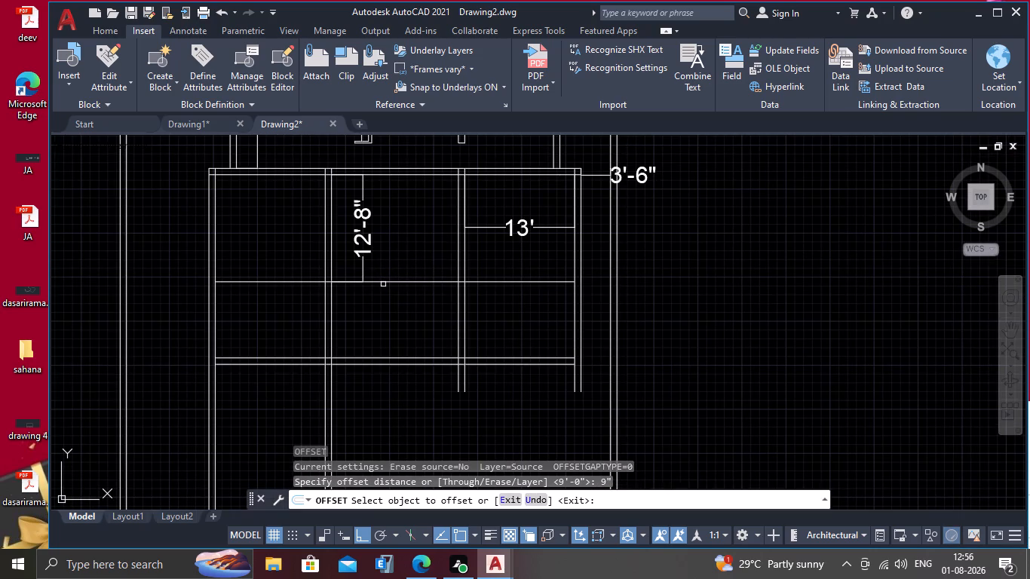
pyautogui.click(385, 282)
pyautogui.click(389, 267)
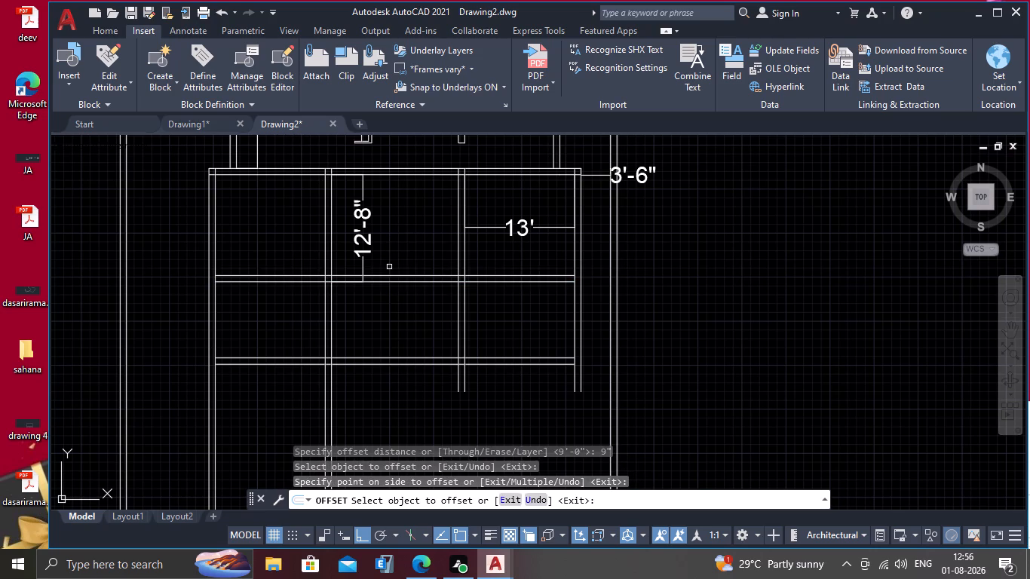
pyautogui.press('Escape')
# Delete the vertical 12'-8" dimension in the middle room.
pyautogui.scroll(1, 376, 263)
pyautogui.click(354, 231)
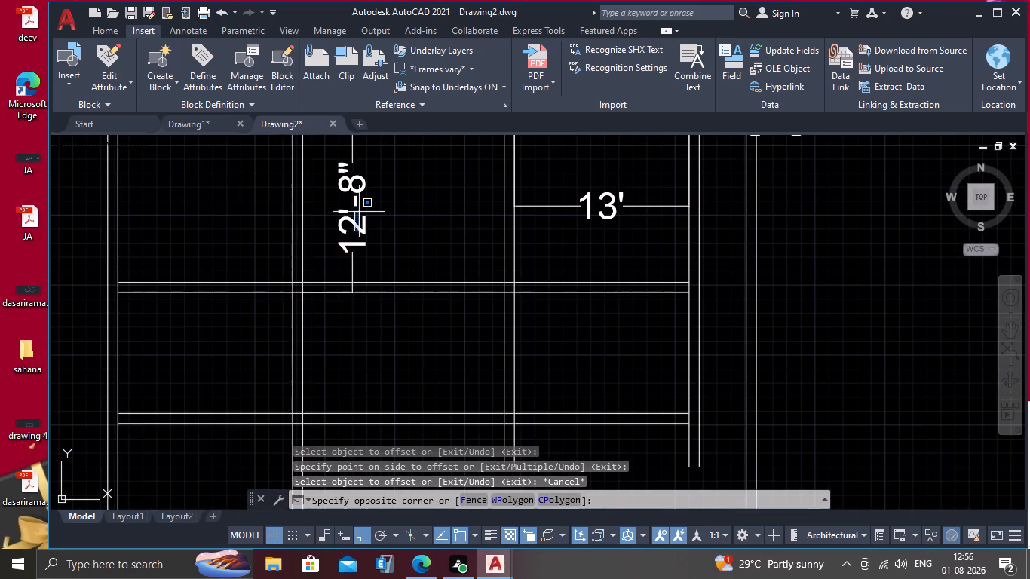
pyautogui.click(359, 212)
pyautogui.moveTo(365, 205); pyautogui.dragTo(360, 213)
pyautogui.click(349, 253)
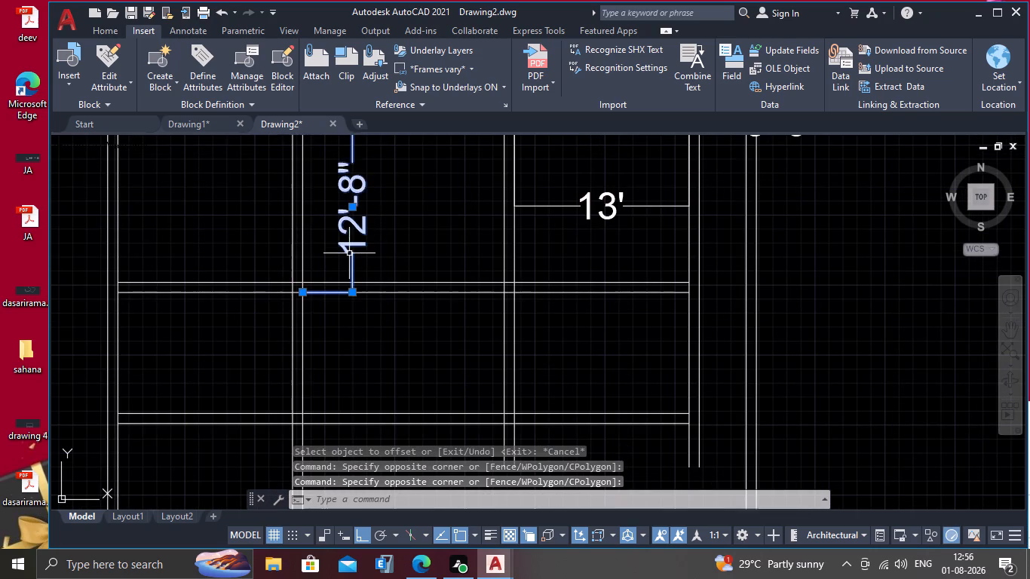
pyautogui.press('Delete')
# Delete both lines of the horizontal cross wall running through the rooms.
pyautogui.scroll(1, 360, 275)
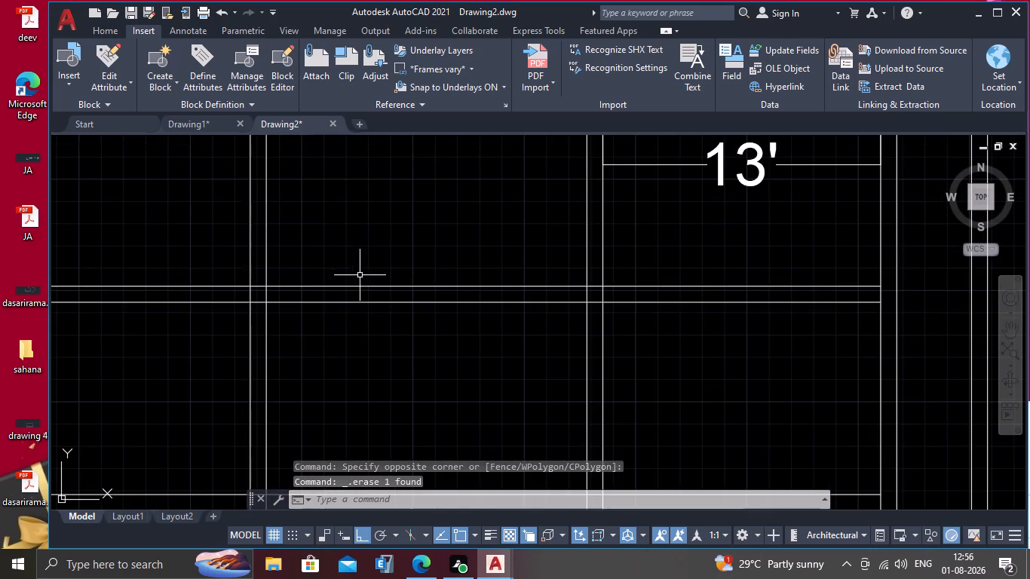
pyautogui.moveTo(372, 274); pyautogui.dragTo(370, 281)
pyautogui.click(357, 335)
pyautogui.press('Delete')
# Offset the inner face of the lower block's top wall 12' downward to start a horizontal cross wall.
pyautogui.scroll(-2, 302, 265)
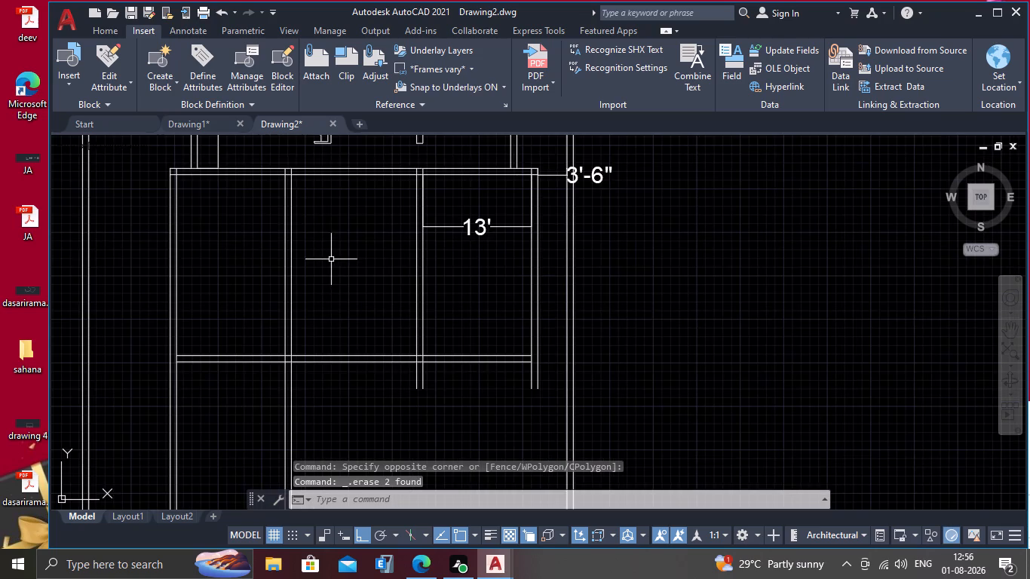
pyautogui.moveTo(331, 259); pyautogui.dragTo(331, 304, button='middle')
pyautogui.press('o')
pyautogui.press('Return')
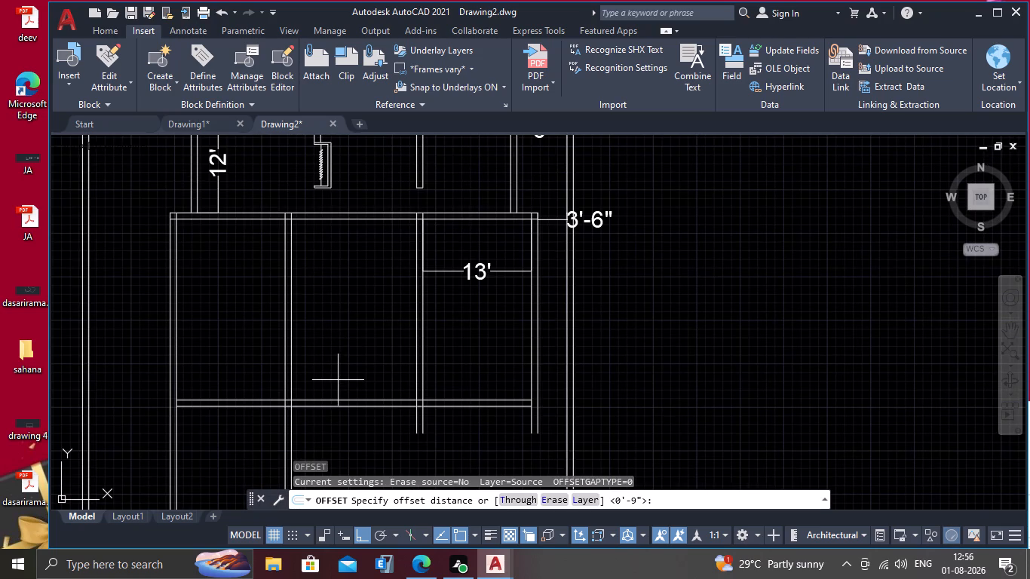
pyautogui.write('12')
pyautogui.press('l')
pyautogui.press('BackSpace')
pyautogui.press("'")
pyautogui.press('Return')
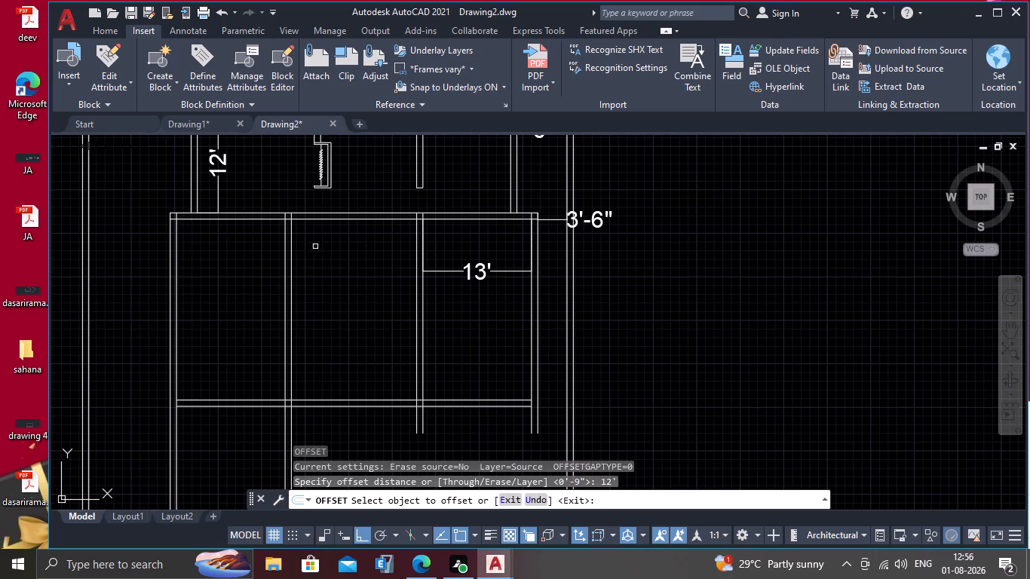
pyautogui.scroll(2, 326, 204)
pyautogui.click(329, 240)
pyautogui.click(343, 308)
pyautogui.scroll(-3, 345, 305)
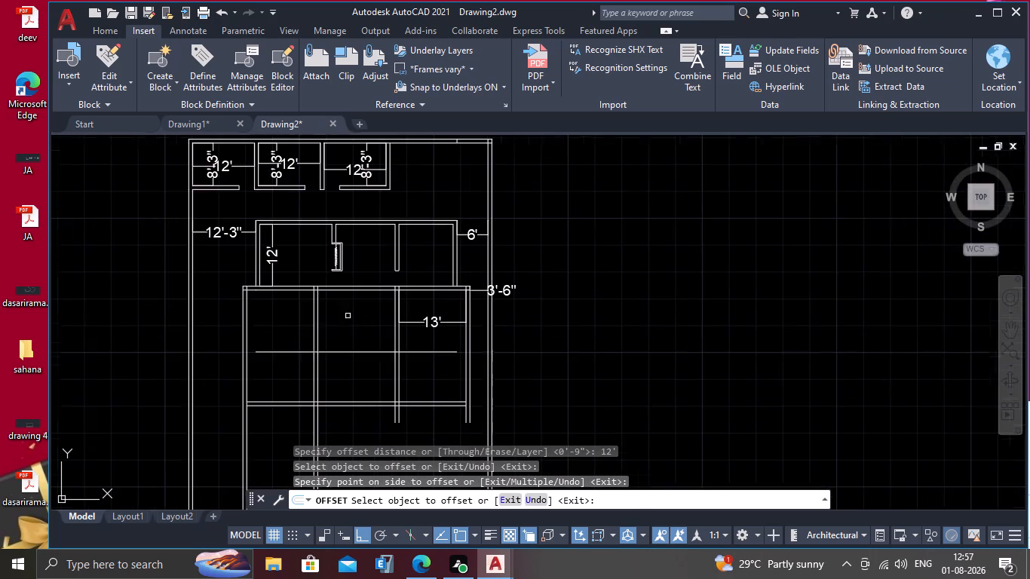
pyautogui.moveTo(331, 344); pyautogui.dragTo(329, 311, button='middle')
pyautogui.press('Escape')
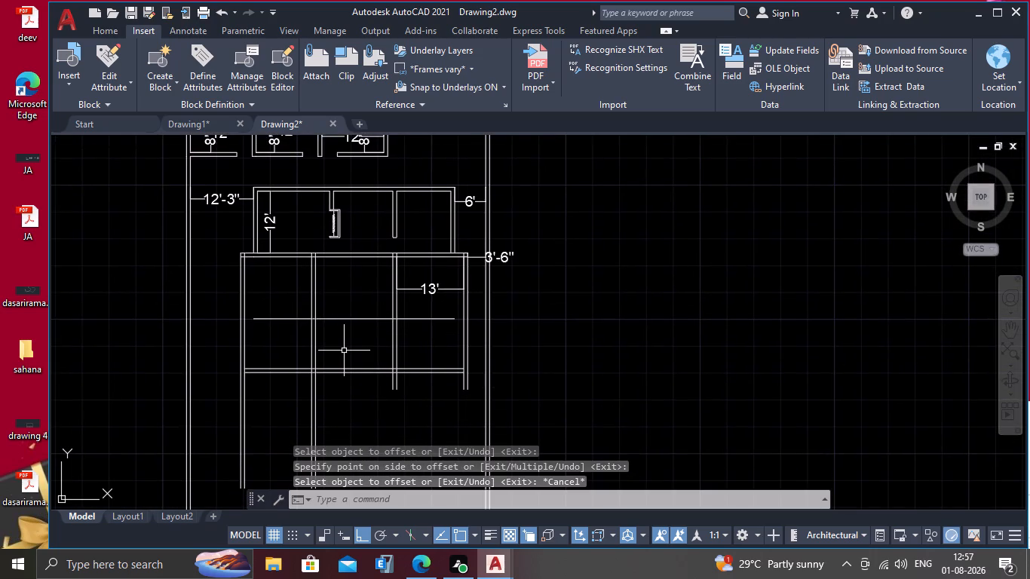
# Offset the new cross line 9" downward to form the cross wall's second face.
pyautogui.press('o')
pyautogui.press('Return')
pyautogui.write('9"')
pyautogui.press('Return')
pyautogui.scroll(2, 256, 317)
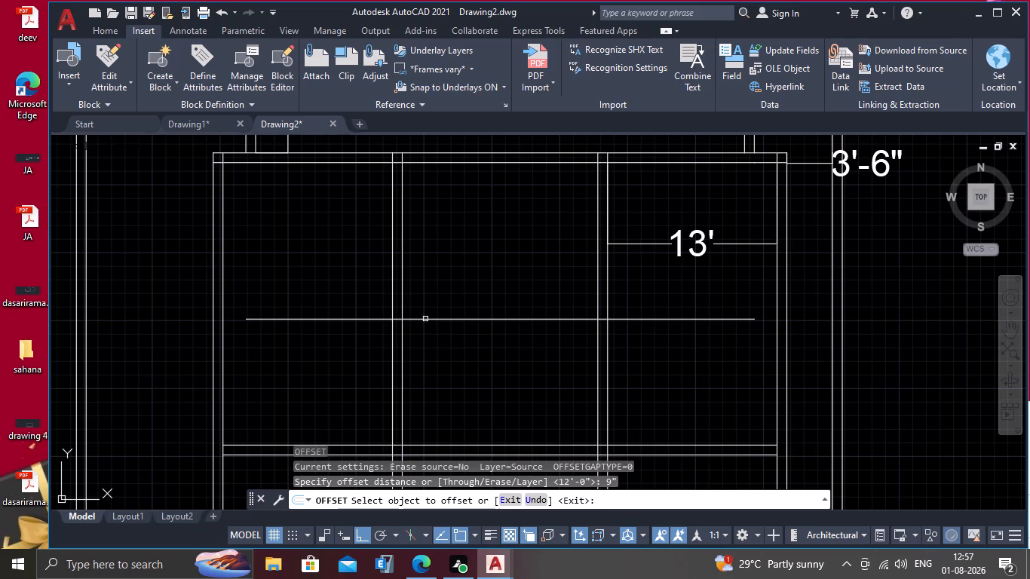
pyautogui.moveTo(439, 318); pyautogui.dragTo(435, 339)
pyautogui.click(431, 355)
pyautogui.press('Escape')
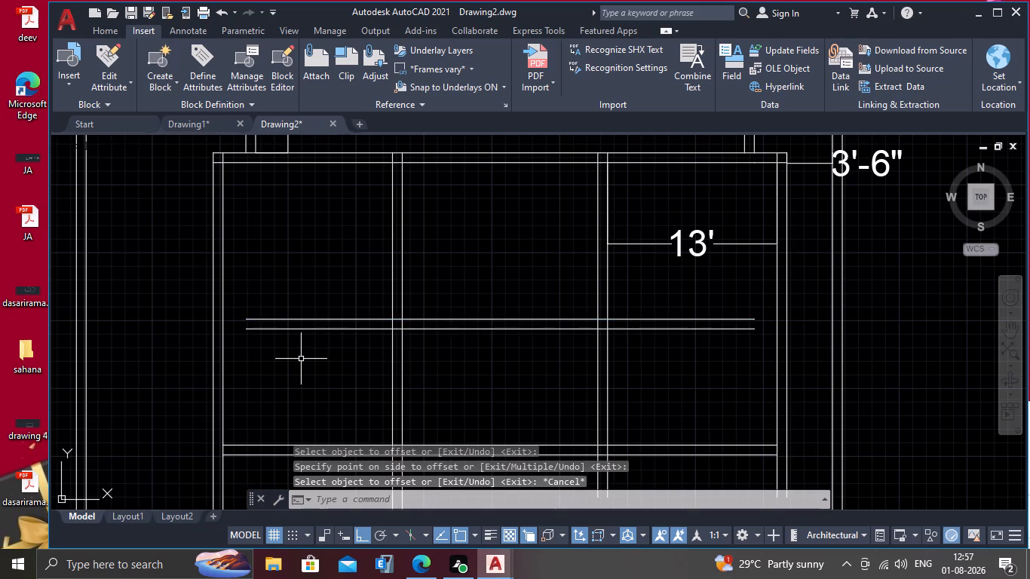
# Extend both ends of the two cross wall lines to the inner faces of the left and right side walls.
pyautogui.write('ex')
pyautogui.press('Return')
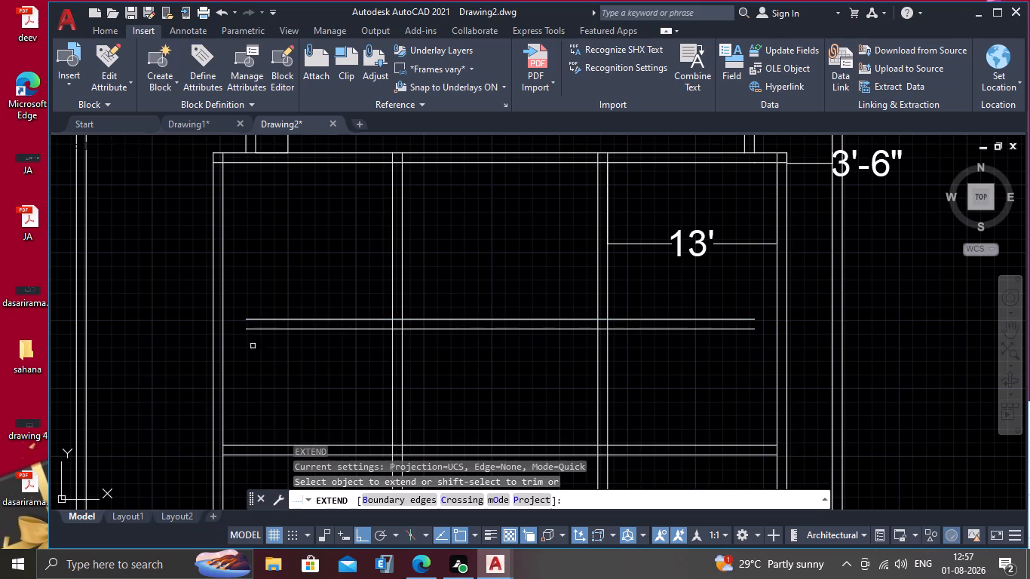
pyautogui.click(294, 275)
pyautogui.moveTo(310, 348); pyautogui.dragTo(309, 358)
pyautogui.click(645, 291)
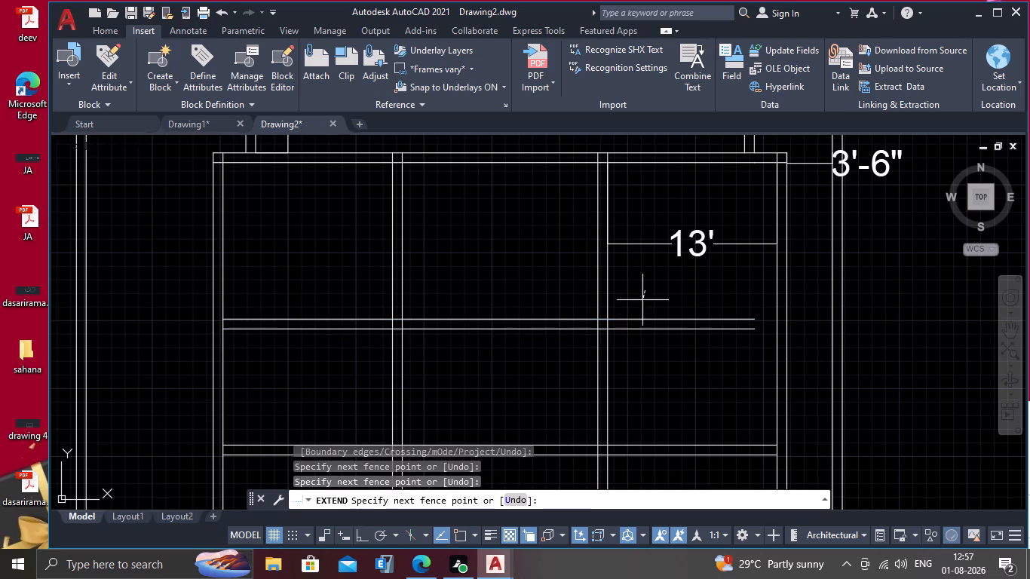
pyautogui.click(633, 348)
pyautogui.press('Escape')
pyautogui.scroll(-2, 483, 379)
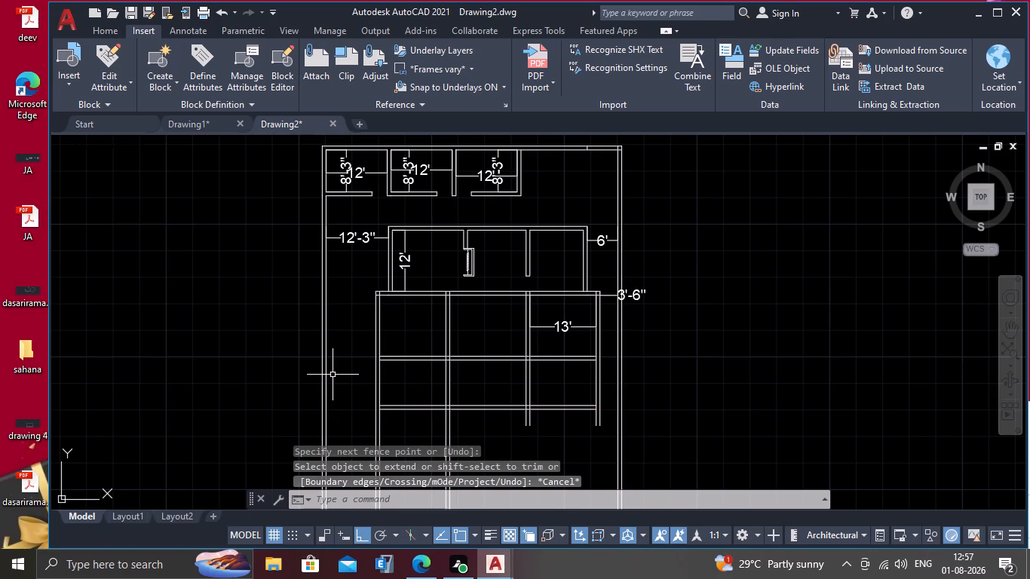
# Trim the overlapping wall lines at the lower block's top-left corner.
pyautogui.moveTo(448, 286); pyautogui.dragTo(440, 262, button='middle')
pyautogui.moveTo(440, 262); pyautogui.dragTo(433, 237, button='middle')
pyautogui.scroll(2, 462, 280)
pyautogui.scroll(2, 200, 194)
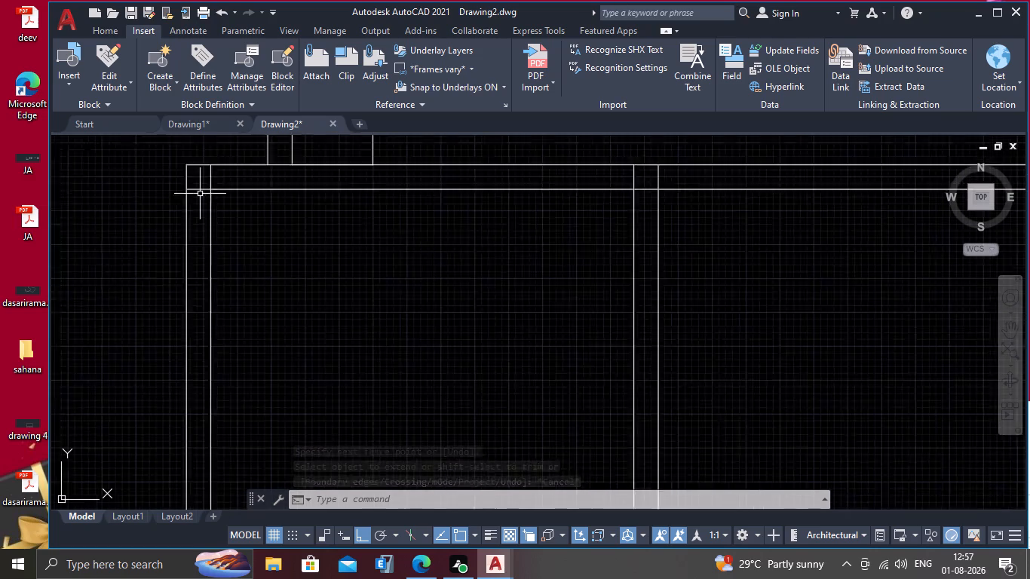
pyautogui.scroll(1, 200, 194)
pyautogui.write('tr')
pyautogui.press('Return')
pyautogui.scroll(3, 198, 193)
pyautogui.click(195, 164)
pyautogui.click(193, 200)
pyautogui.scroll(-2, 193, 201)
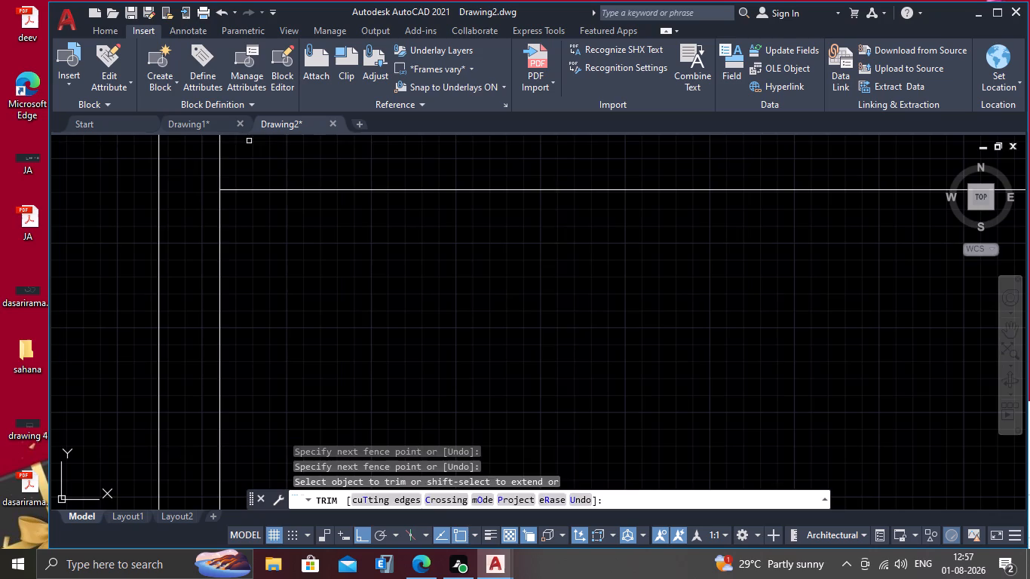
pyautogui.click(249, 141)
pyautogui.click(185, 170)
pyautogui.scroll(1, 187, 168)
pyautogui.scroll(-1, 187, 168)
pyautogui.scroll(1, 187, 168)
pyautogui.scroll(-1, 189, 170)
pyautogui.scroll(-4, 152, 222)
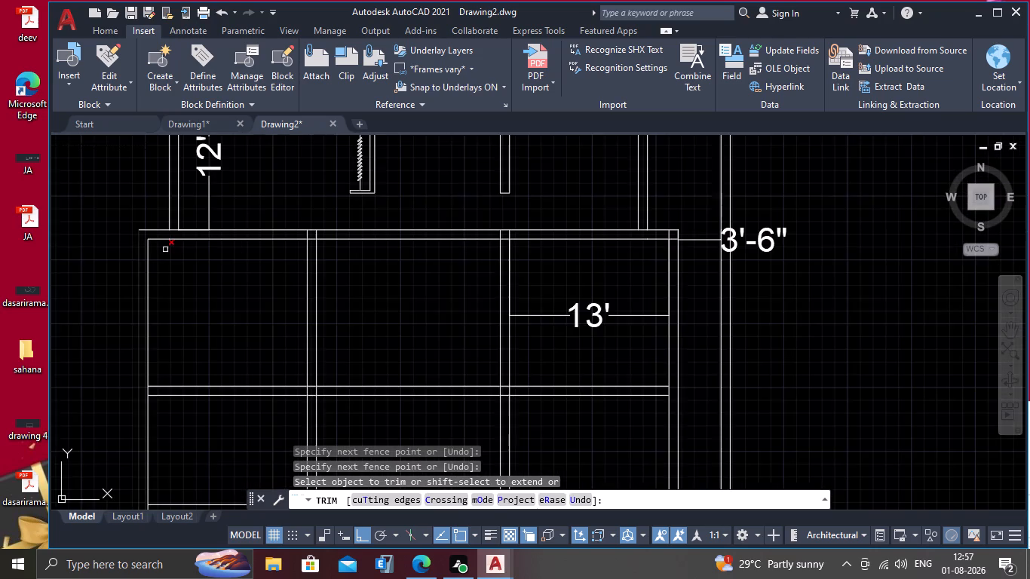
# Trim the lines where the left partition wall meets the lower block's top wall to open the junction.
pyautogui.moveTo(198, 256); pyautogui.dragTo(136, 255, button='middle')
pyautogui.scroll(4, 211, 237)
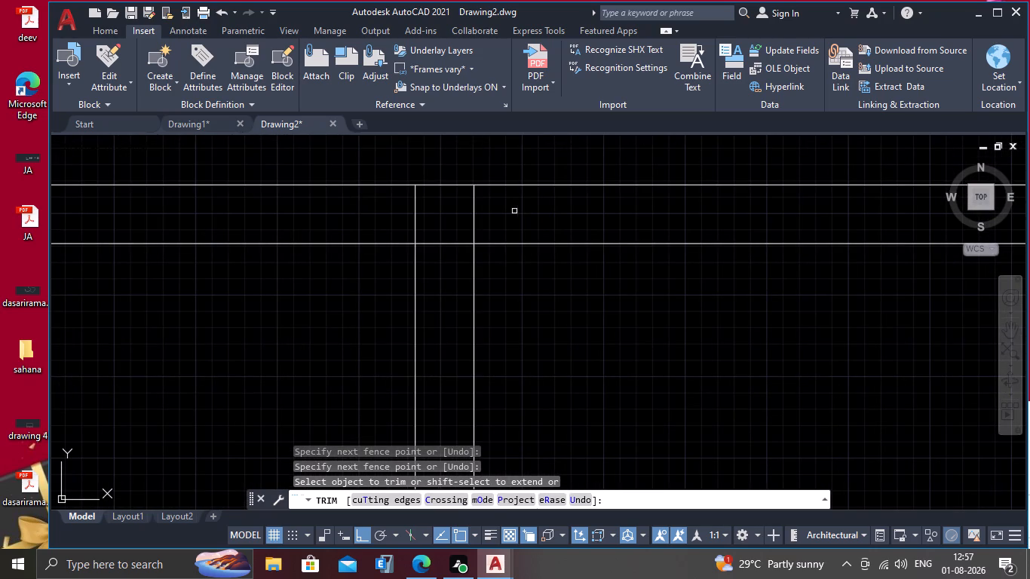
pyautogui.doubleClick(514, 211)
pyautogui.click(363, 209)
pyautogui.scroll(-2, 376, 220)
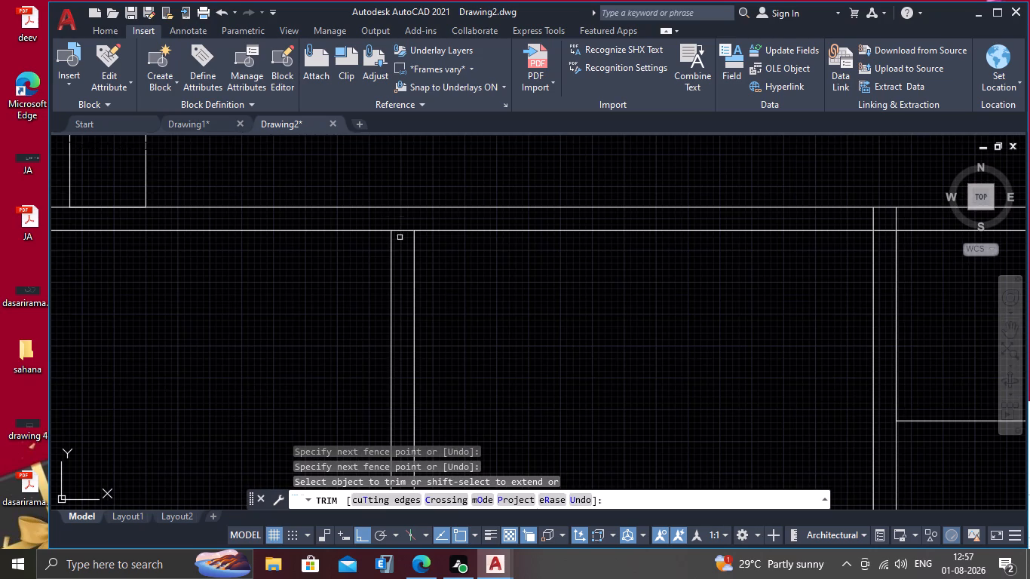
pyautogui.scroll(3, 400, 237)
pyautogui.click(394, 184)
pyautogui.click(391, 265)
pyautogui.scroll(-7, 385, 268)
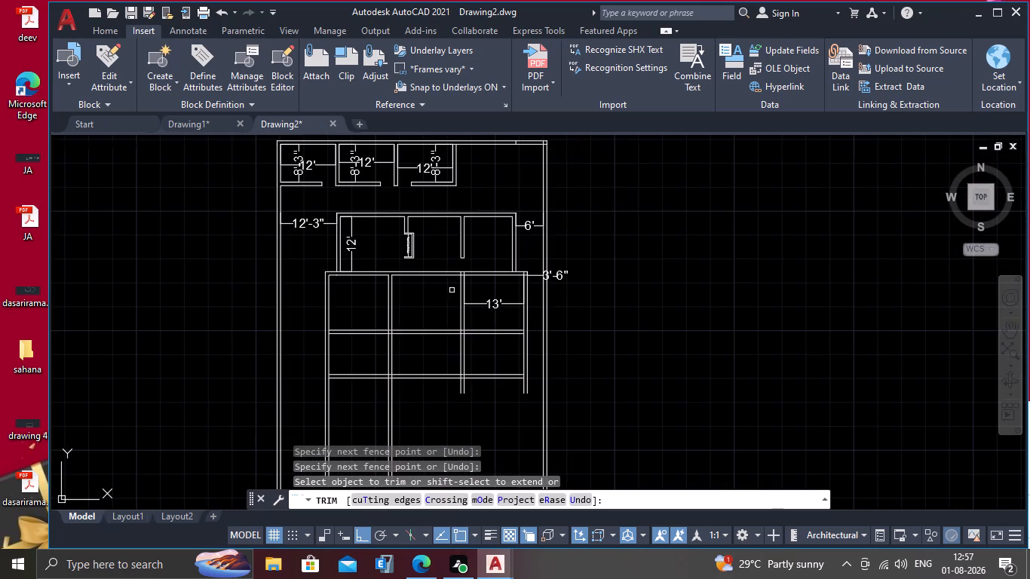
# Trim the lines where the right partition wall meets the lower block's top wall to open the junction.
pyautogui.scroll(2, 463, 298)
pyautogui.scroll(2, 463, 220)
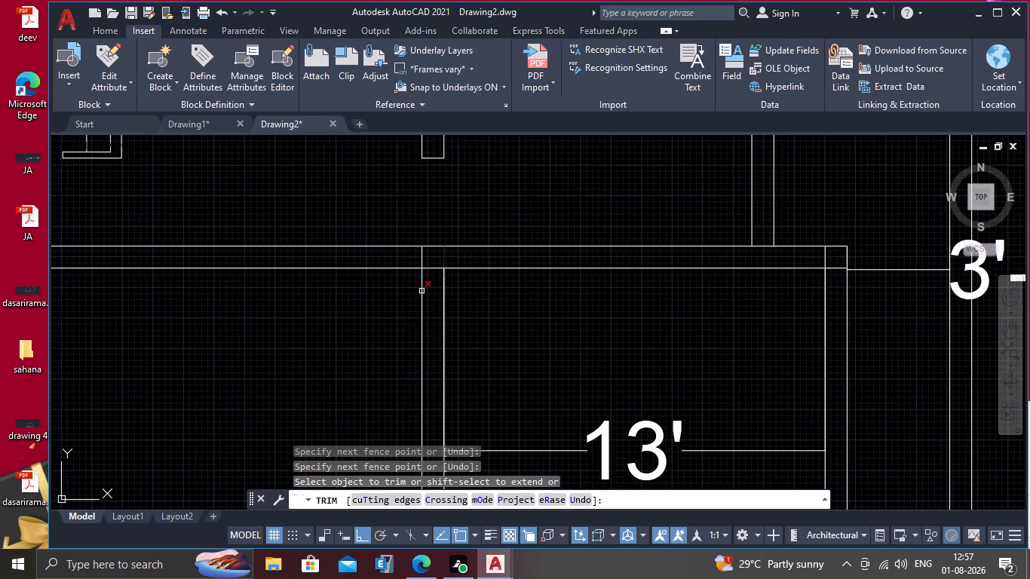
pyautogui.scroll(3, 417, 293)
pyautogui.click(406, 171)
pyautogui.click(563, 170)
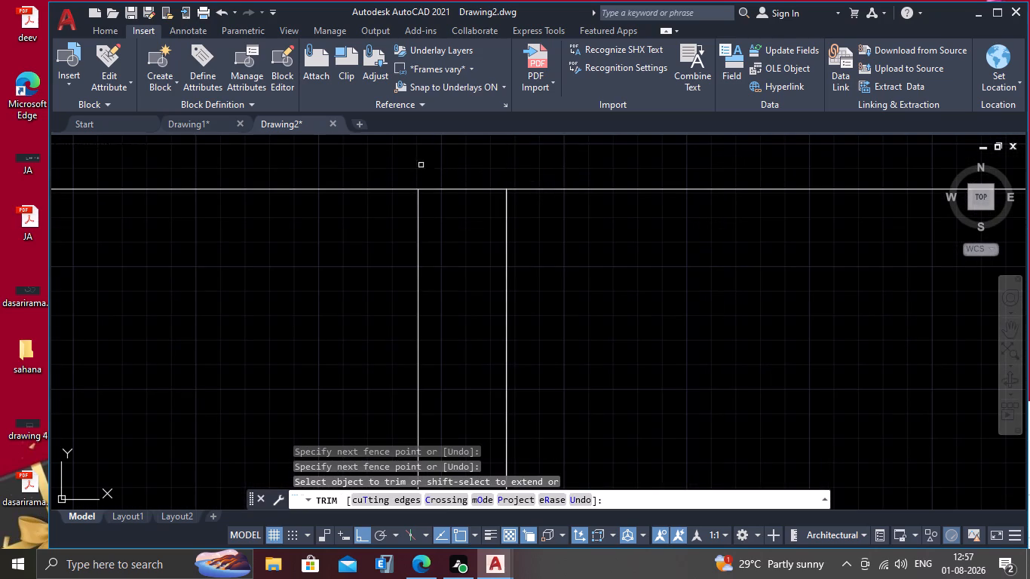
pyautogui.click(463, 161)
pyautogui.click(456, 248)
pyautogui.scroll(-6, 454, 250)
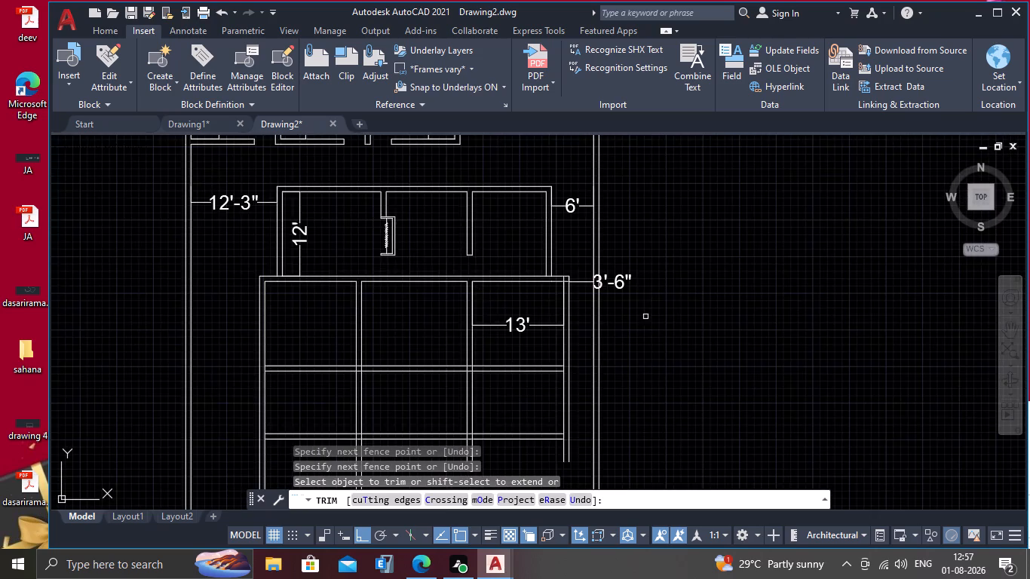
# Trim the overlapping inner wall lines at the lower block's top-right corner and end the Trim command.
pyautogui.scroll(3, 635, 317)
pyautogui.moveTo(374, 156); pyautogui.dragTo(381, 197, button='middle')
pyautogui.scroll(3, 347, 216)
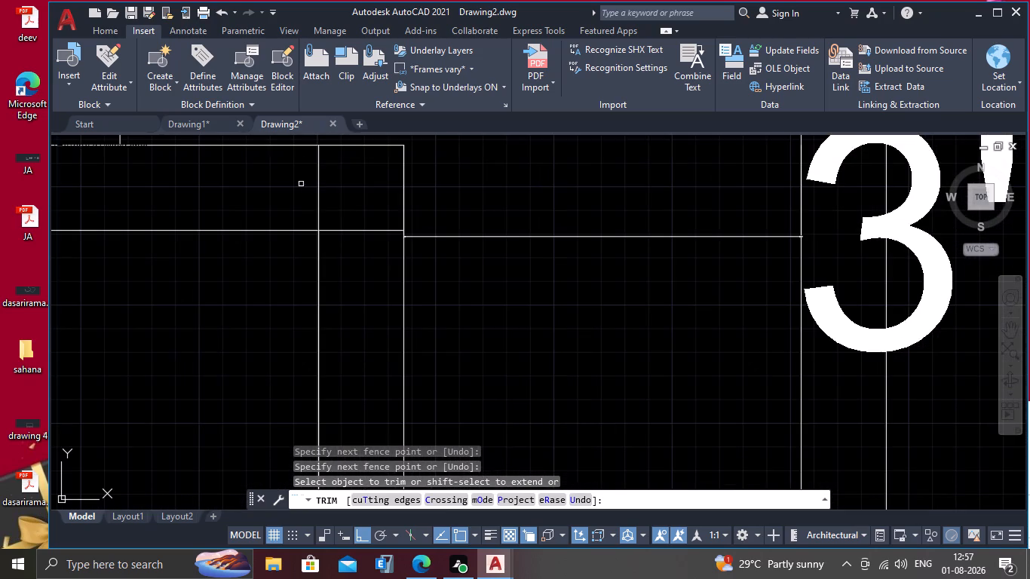
pyautogui.click(301, 184)
pyautogui.click(344, 183)
pyautogui.click(351, 188)
pyautogui.click(351, 257)
pyautogui.scroll(-4, 357, 253)
pyautogui.scroll(-3, 314, 302)
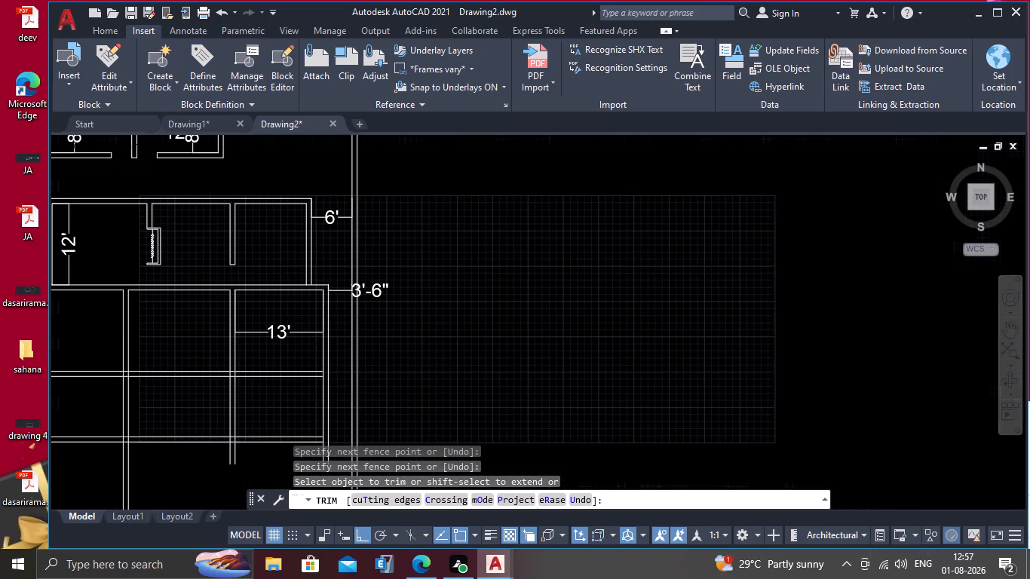
pyautogui.moveTo(303, 316); pyautogui.dragTo(434, 224, button='middle')
pyautogui.scroll(3, 368, 290)
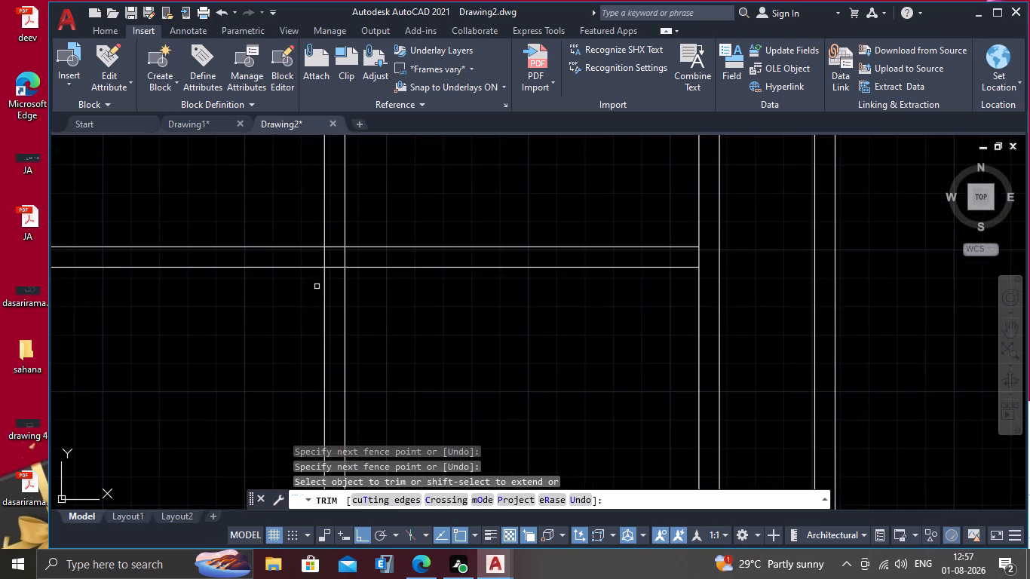
pyautogui.scroll(-2, 317, 286)
pyautogui.moveTo(254, 311); pyautogui.dragTo(348, 315, button='middle')
pyautogui.press('Escape')
# Examine the two horizontal cross walls and their junctions with the partitions and side walls.
pyautogui.scroll(-3, 328, 317)
pyautogui.moveTo(313, 328); pyautogui.dragTo(343, 314, button='middle')
pyautogui.scroll(4, 343, 314)
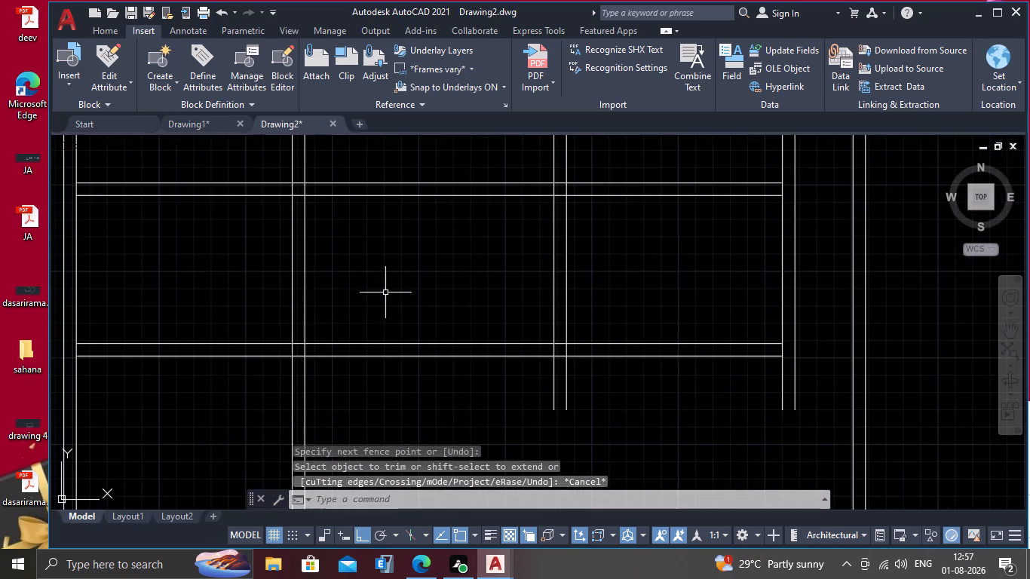
pyautogui.scroll(-2, 385, 293)
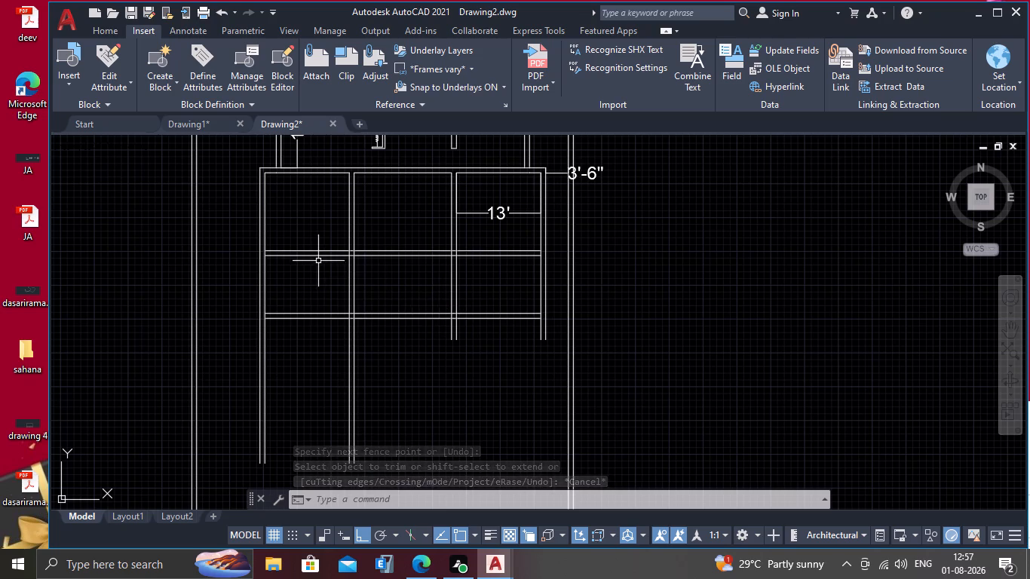
pyautogui.scroll(1, 318, 261)
pyautogui.moveTo(322, 270); pyautogui.dragTo(334, 247, button='middle')
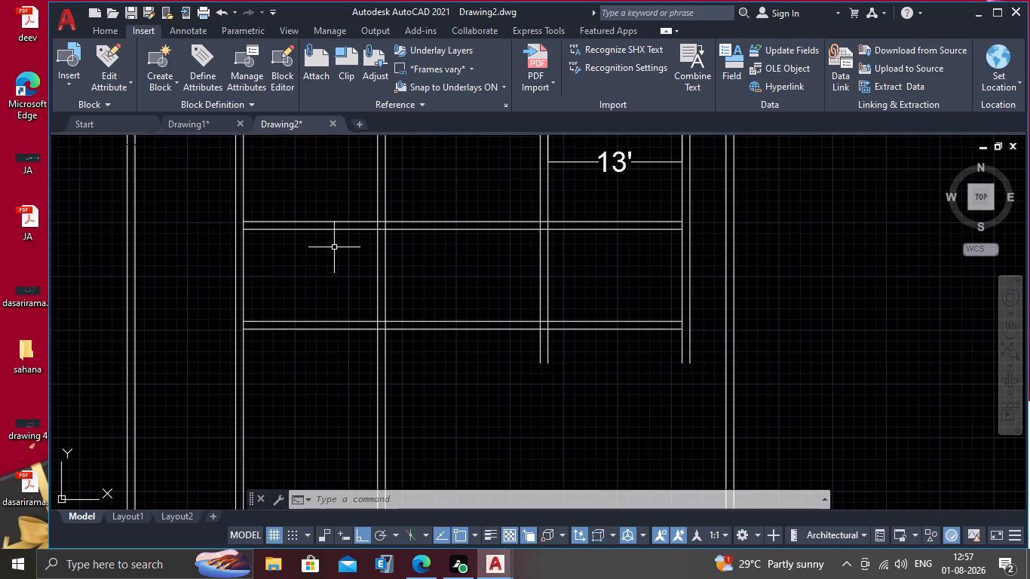
pyautogui.moveTo(334, 247); pyautogui.dragTo(345, 228, button='middle')
pyautogui.scroll(2, 368, 210)
pyautogui.scroll(-1, 367, 215)
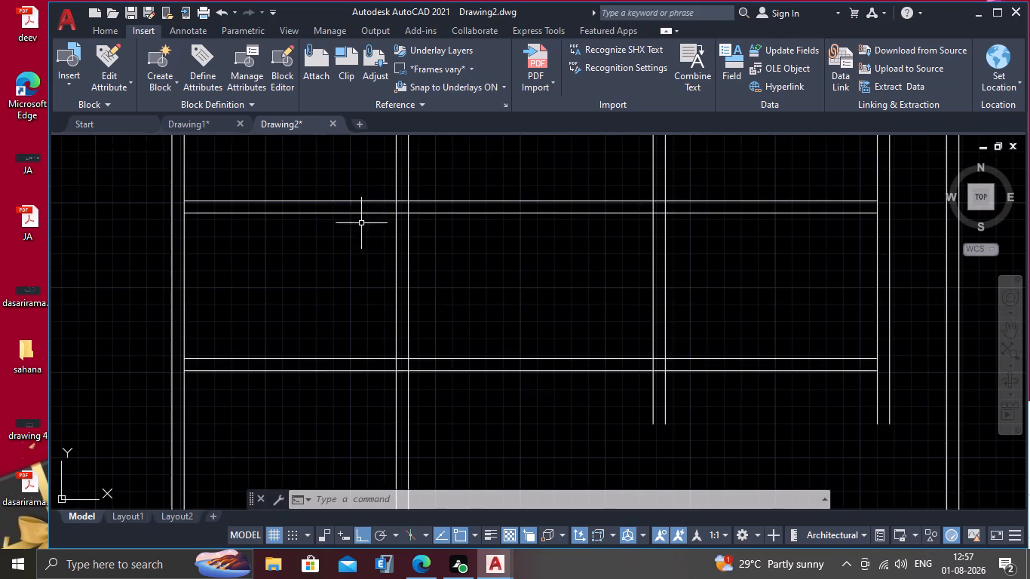
pyautogui.scroll(-2, 355, 234)
pyautogui.moveTo(397, 237); pyautogui.dragTo(373, 272, button='middle')
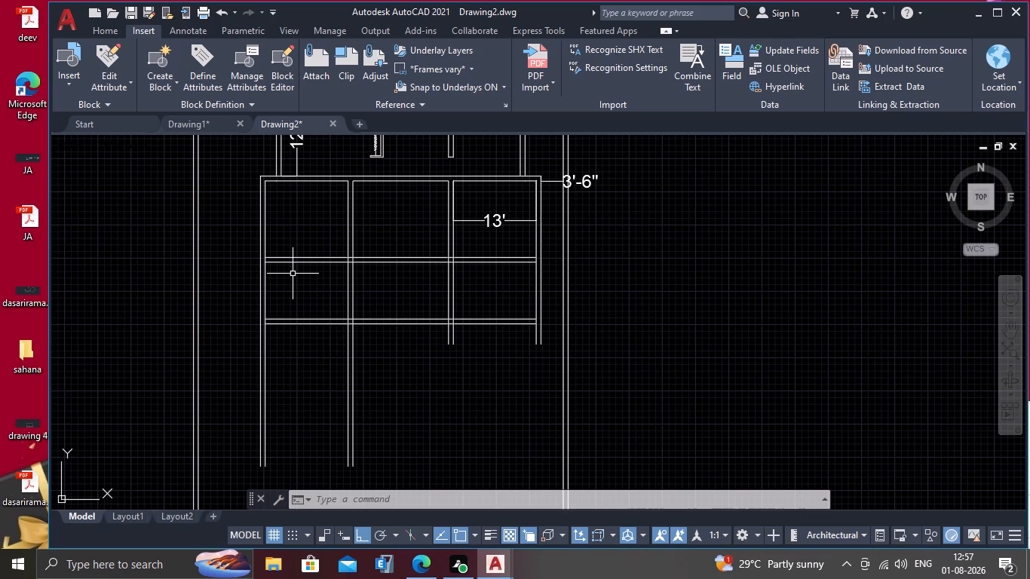
# Extend both lines of the upper cross wall to the outer face of the left side wall.
pyautogui.scroll(1, 278, 260)
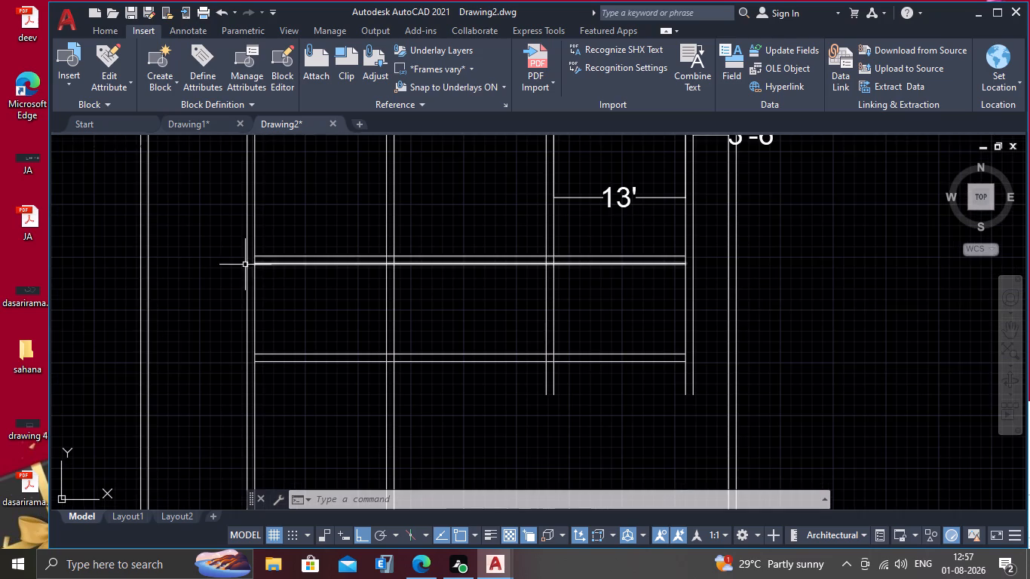
pyautogui.moveTo(242, 266); pyautogui.dragTo(260, 272, button='middle')
pyautogui.scroll(3, 266, 268)
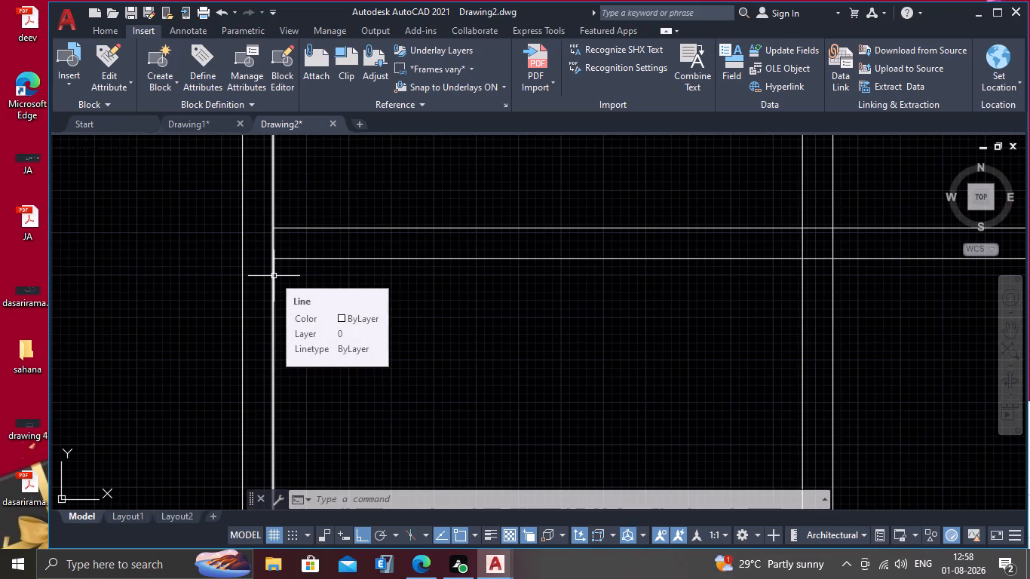
pyautogui.write('ex')
pyautogui.press('Return')
pyautogui.click(304, 191)
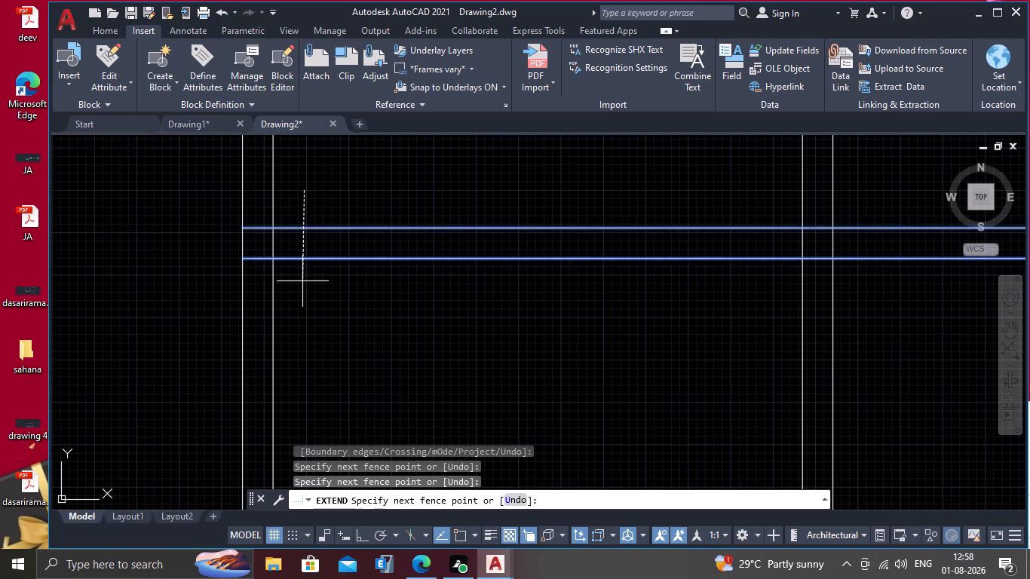
pyautogui.click(302, 281)
pyautogui.press('Escape')
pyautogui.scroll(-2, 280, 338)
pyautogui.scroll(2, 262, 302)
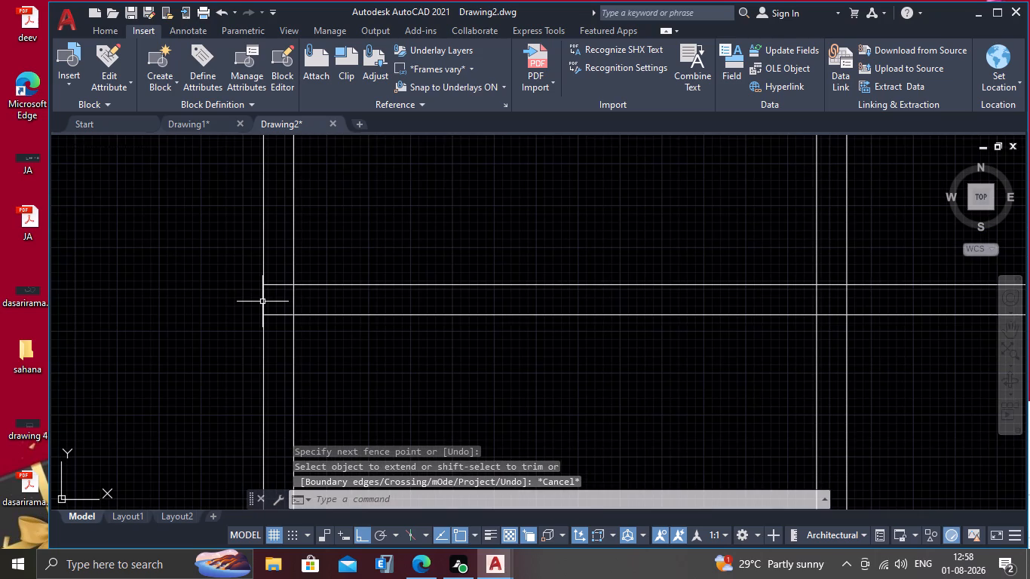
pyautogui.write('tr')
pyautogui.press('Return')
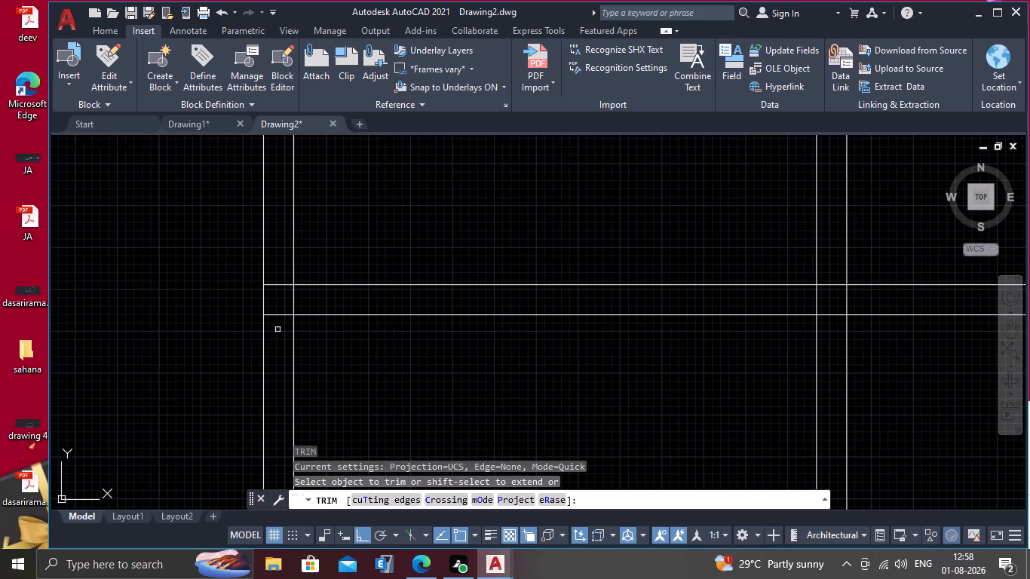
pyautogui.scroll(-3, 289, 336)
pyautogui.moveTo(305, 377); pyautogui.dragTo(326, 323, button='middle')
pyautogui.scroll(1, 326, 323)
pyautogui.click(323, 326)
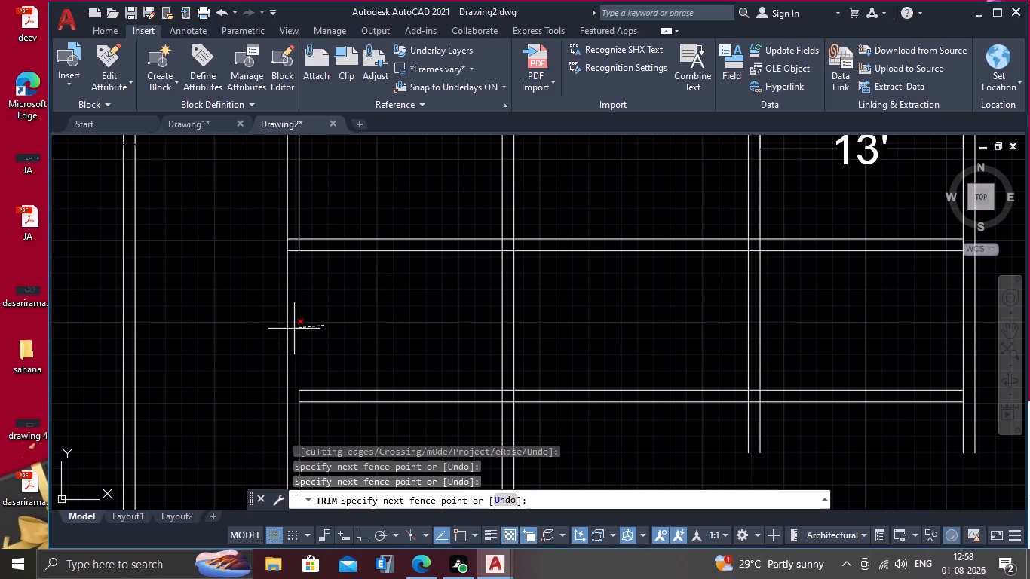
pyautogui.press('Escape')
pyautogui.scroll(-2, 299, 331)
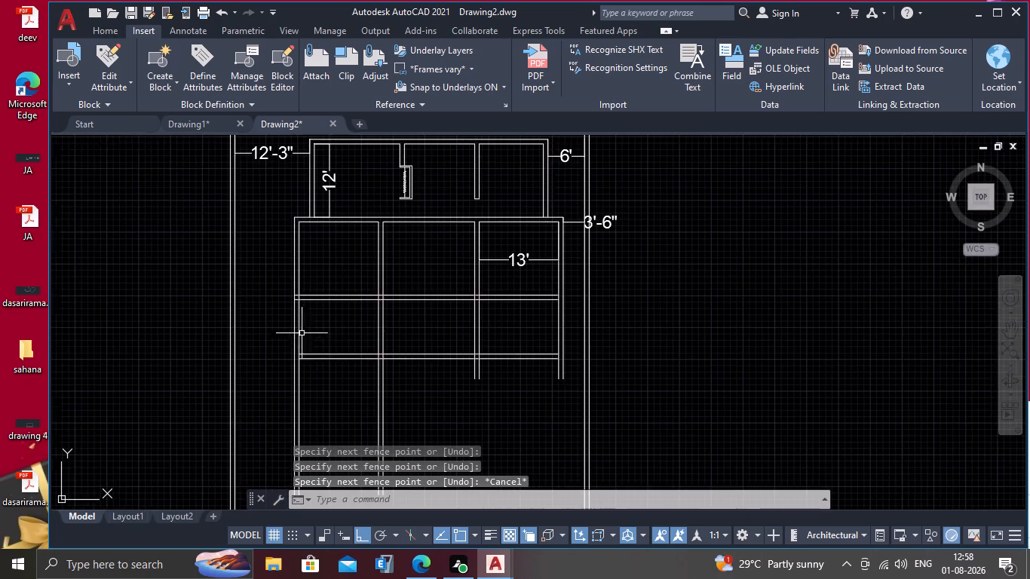
# Extend both lines of the lower cross wall to the outer face of the left side wall.
pyautogui.moveTo(313, 346); pyautogui.dragTo(312, 292, button='middle')
pyautogui.press('Escape')
pyautogui.write('ex')
pyautogui.press('Return')
pyautogui.scroll(3, 320, 307)
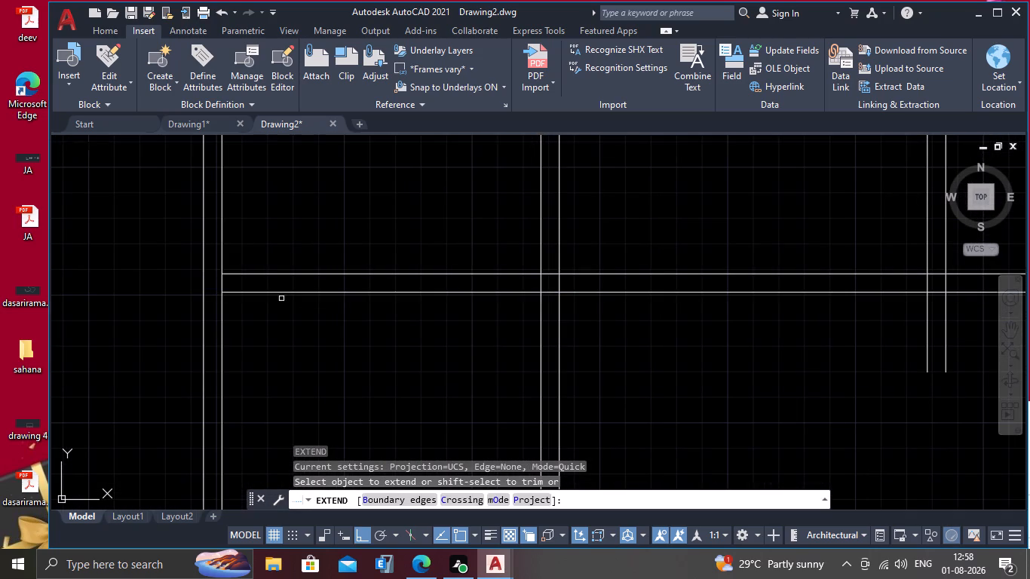
pyautogui.click(277, 293)
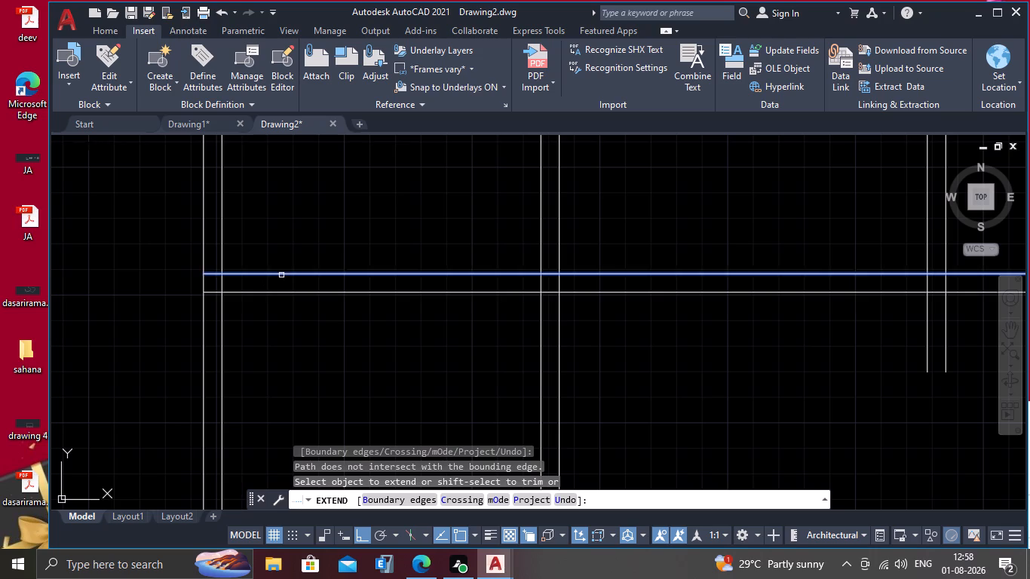
pyautogui.click(281, 275)
pyautogui.press('Escape')
pyautogui.scroll(-2, 247, 261)
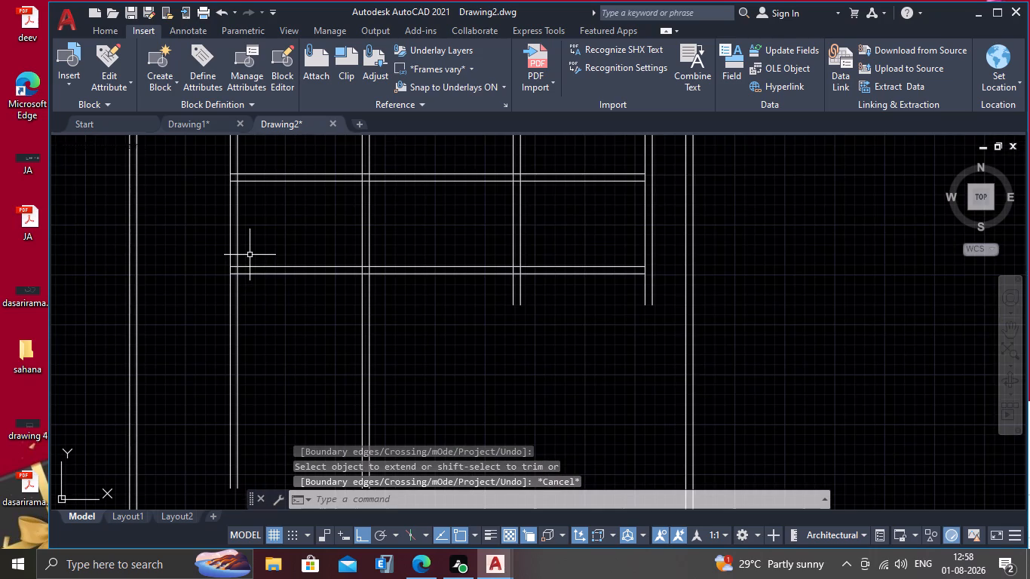
# Trim away both lines of the left side wall between the upper and lower cross walls.
pyautogui.write('tr')
pyautogui.press('Return')
pyautogui.click(254, 234)
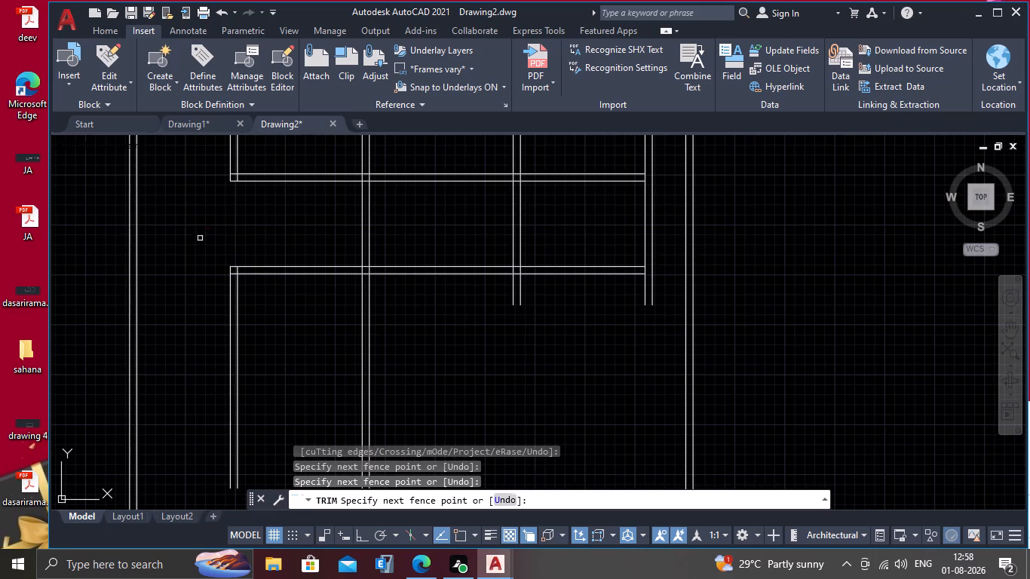
pyautogui.click(200, 238)
# Trim the overlapping inner line ends at the corner of the left side wall and the upper cross wall.
pyautogui.scroll(-2, 210, 238)
pyautogui.scroll(6, 222, 212)
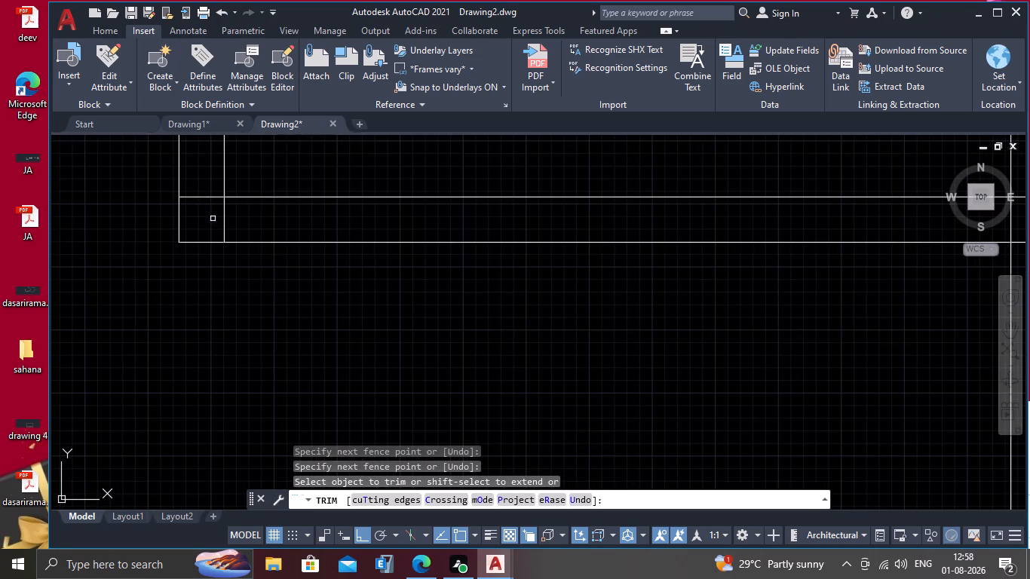
pyautogui.moveTo(195, 194); pyautogui.dragTo(197, 201)
pyautogui.click(201, 221)
pyautogui.click(223, 221)
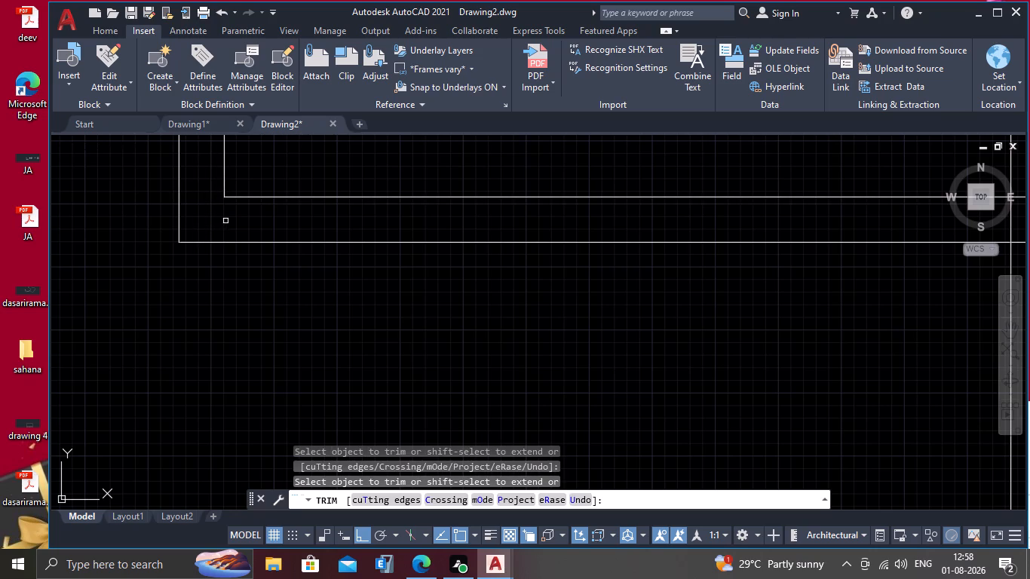
pyautogui.press('Escape')
# Examine the lower block's left side, from its top wall down to the opening between the two cross walls.
pyautogui.scroll(-3, 225, 231)
pyautogui.moveTo(224, 248); pyautogui.dragTo(237, 347, button='middle')
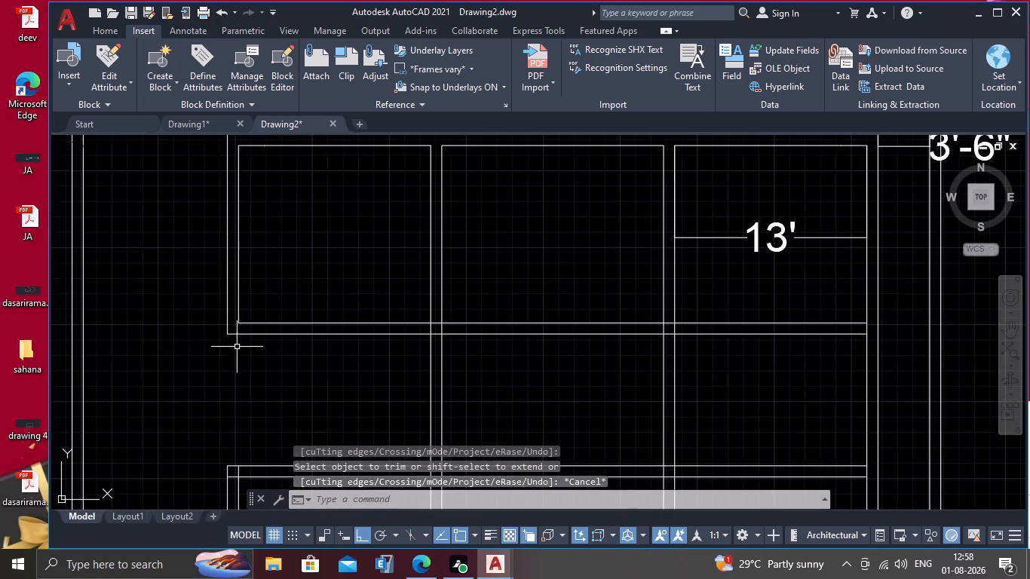
pyautogui.scroll(1, 231, 311)
pyautogui.scroll(-3, 231, 310)
pyautogui.moveTo(244, 261); pyautogui.dragTo(232, 315, button='middle')
pyautogui.scroll(2, 224, 359)
pyautogui.moveTo(219, 367); pyautogui.dragTo(234, 316, button='middle')
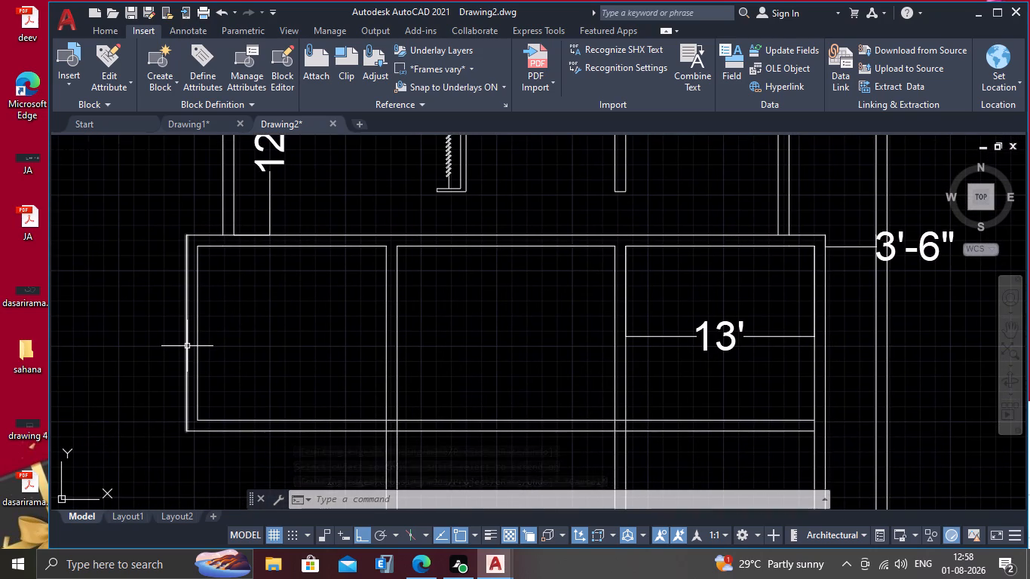
pyautogui.moveTo(196, 381); pyautogui.dragTo(210, 265, button='middle')
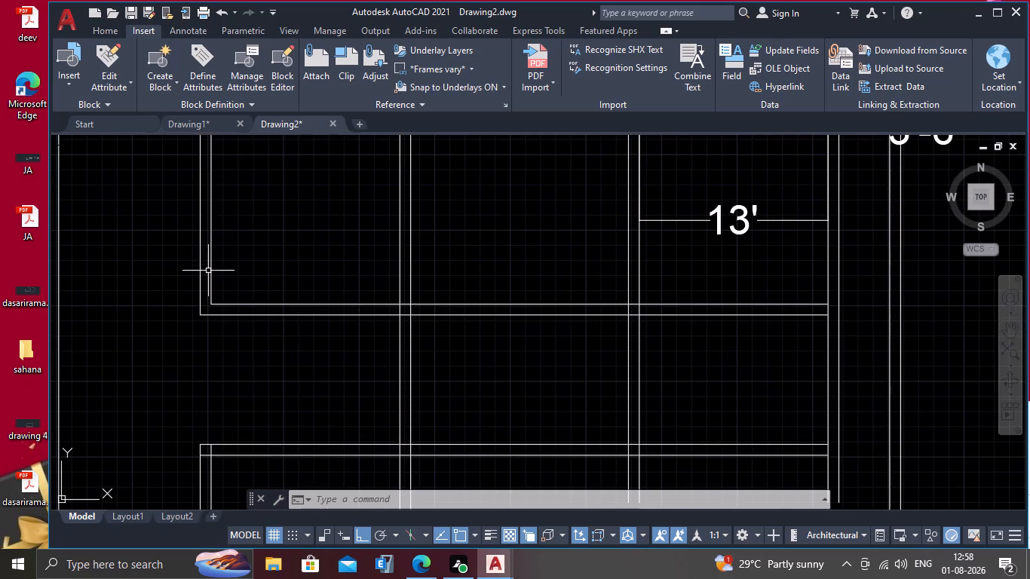
pyautogui.moveTo(265, 345); pyautogui.dragTo(253, 303, button='middle')
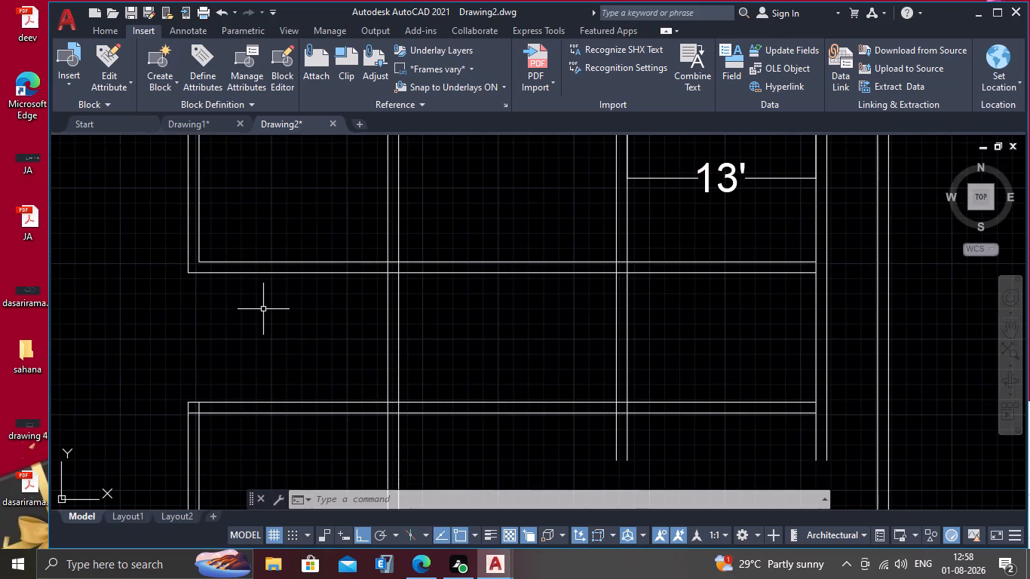
# Offset the left partition's left face line 3' to the left, into the upper-left room.
pyautogui.press('t')
pyautogui.press('Escape')
pyautogui.press('o')
pyautogui.press('Return')
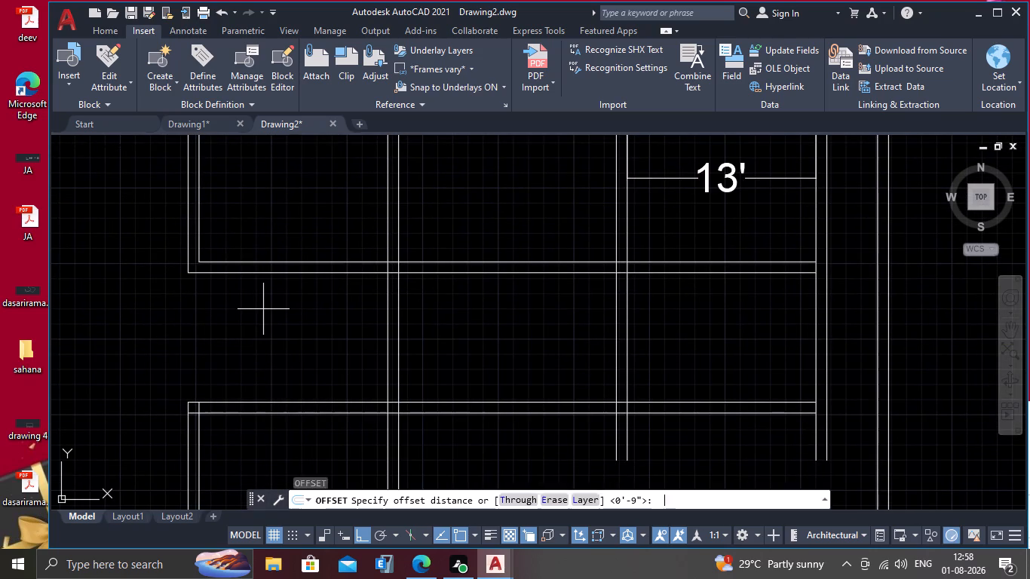
pyautogui.write("3'")
pyautogui.press('Return')
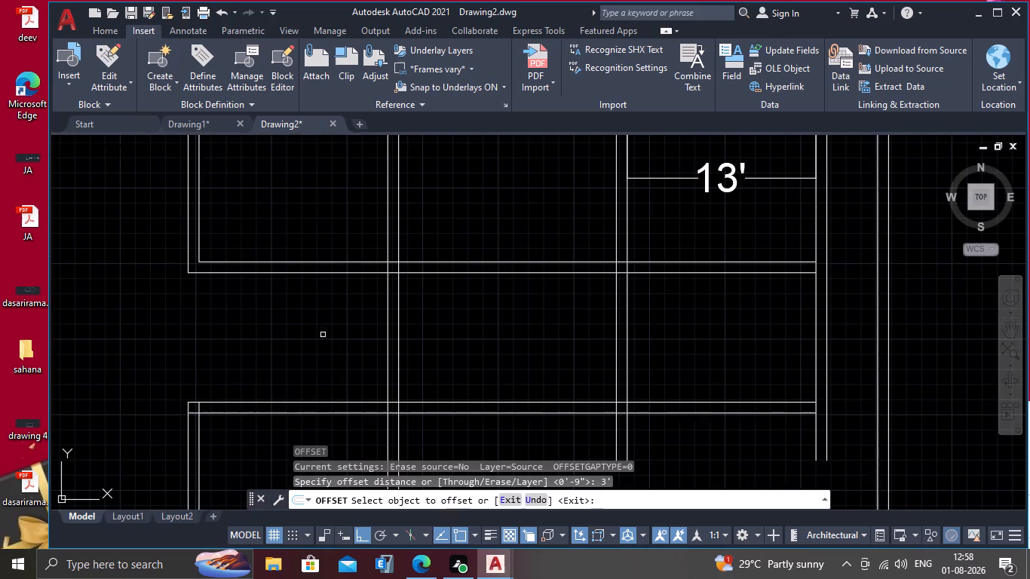
pyautogui.click(387, 244)
pyautogui.click(277, 283)
pyautogui.press('Escape')
# Trim the upper cross wall between the 3' offset line and the left partition to cut a door opening.
pyautogui.scroll(-1, 281, 306)
pyautogui.moveTo(281, 326); pyautogui.dragTo(280, 354, button='middle')
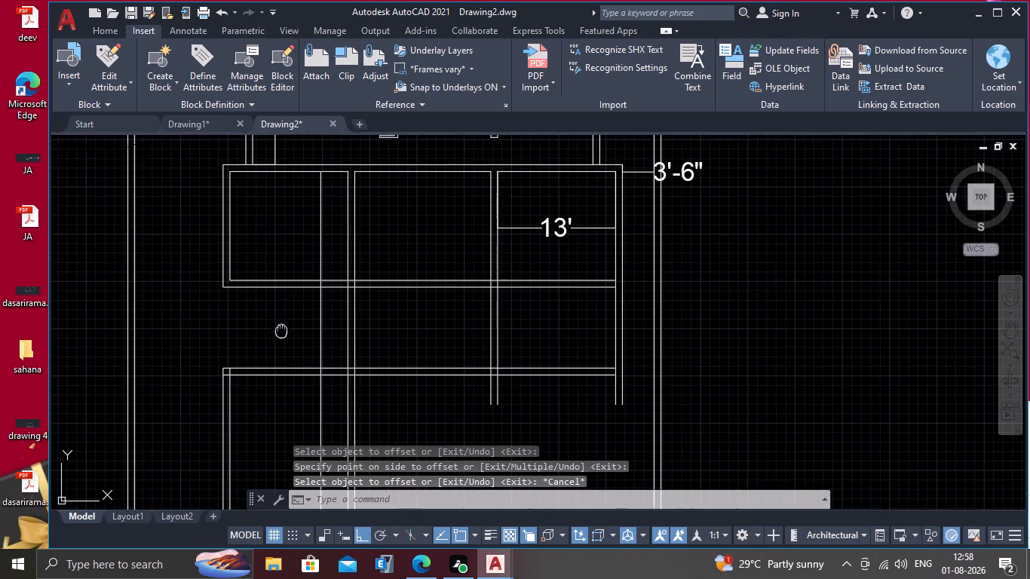
pyautogui.moveTo(280, 354); pyautogui.dragTo(274, 383, button='middle')
pyautogui.scroll(2, 284, 357)
pyautogui.write('tr')
pyautogui.press('Return')
pyautogui.click(391, 275)
pyautogui.click(382, 363)
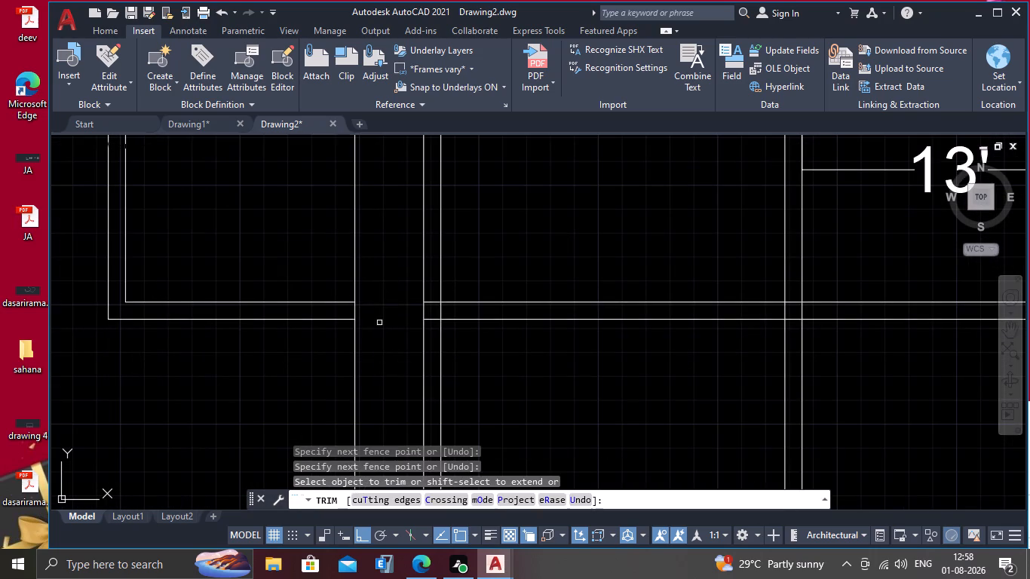
# Trim the offset line above and below the upper cross wall, keeping only the piece that caps the wall end.
pyautogui.click(379, 280)
pyautogui.click(316, 283)
pyautogui.click(373, 363)
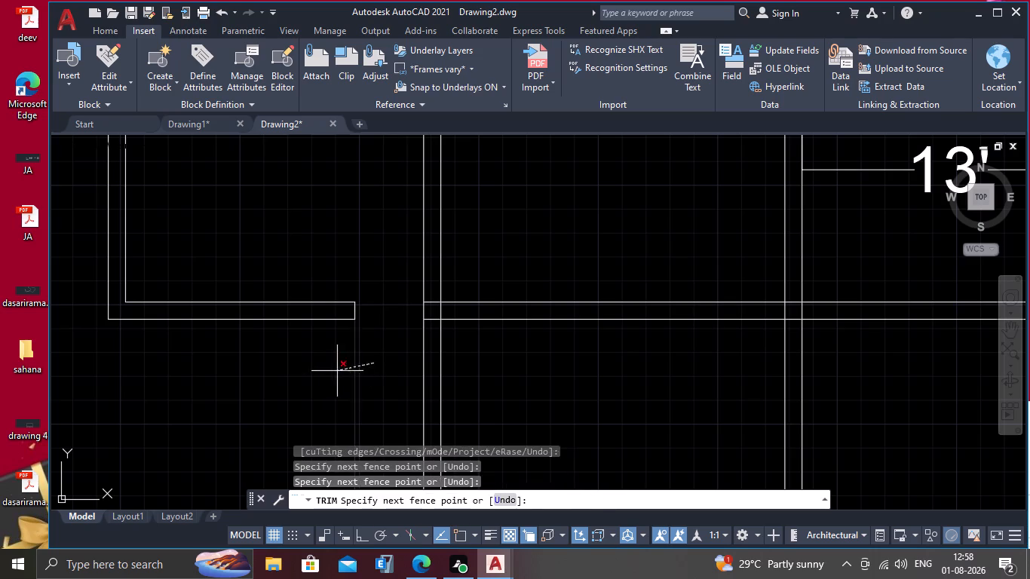
pyautogui.click(333, 372)
pyautogui.press('Escape')
# Offset the right partition's right face line 3' to the right, into the 13' wide room.
pyautogui.scroll(-2, 333, 372)
pyautogui.moveTo(338, 416); pyautogui.dragTo(333, 272, button='middle')
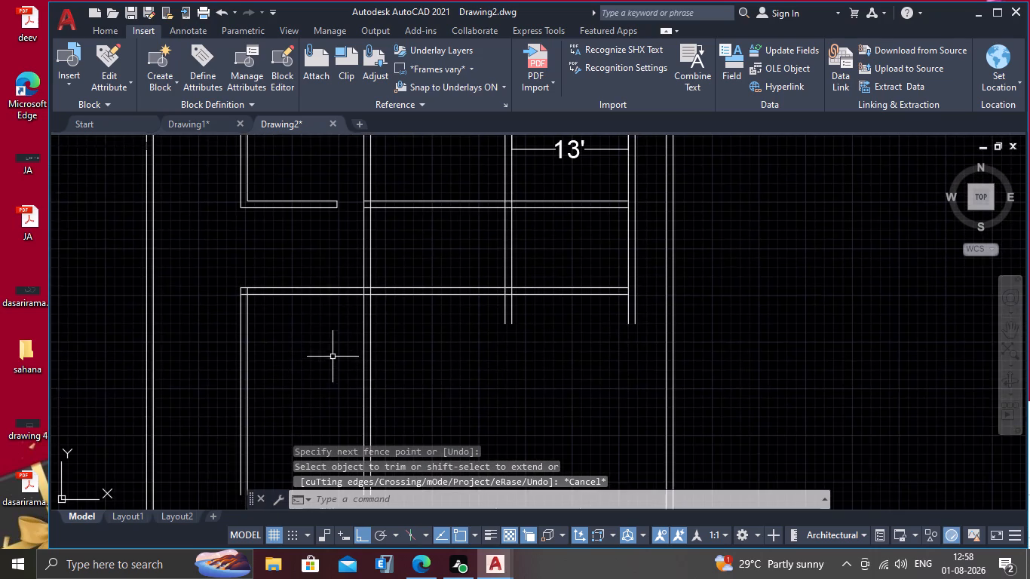
pyautogui.scroll(-1, 333, 357)
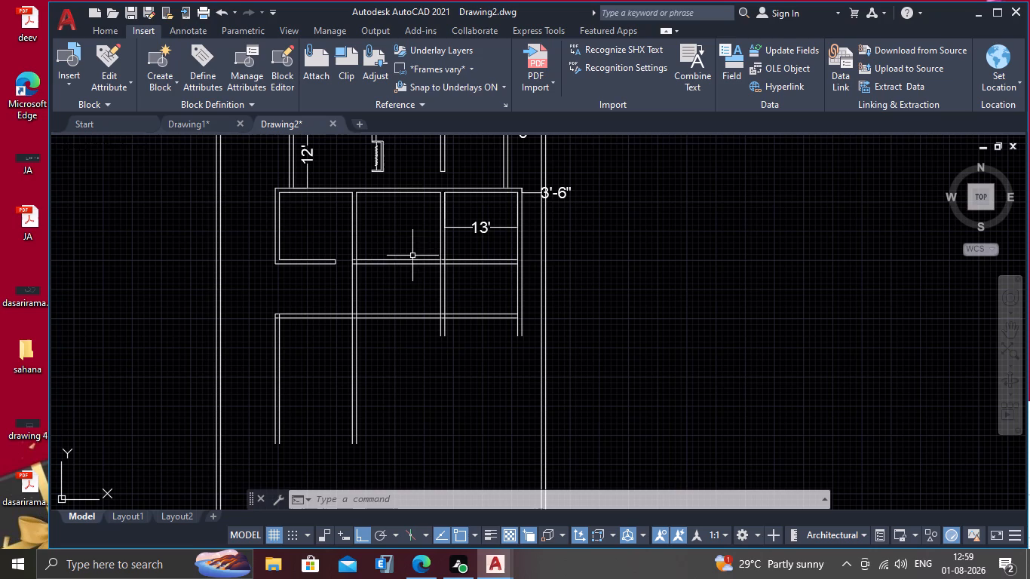
pyautogui.moveTo(478, 289); pyautogui.dragTo(433, 279, button='middle')
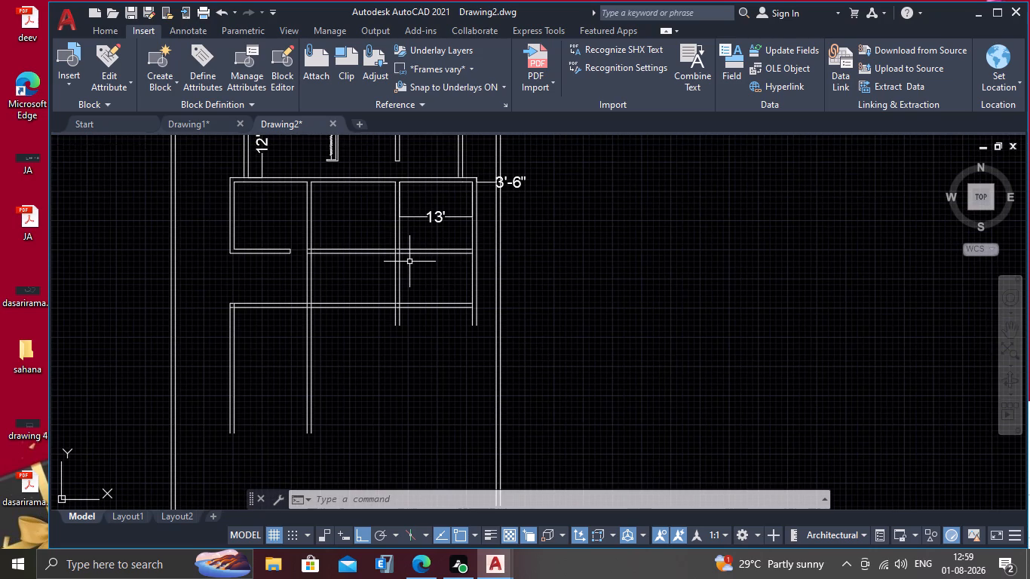
pyautogui.scroll(1, 409, 262)
pyautogui.moveTo(409, 262); pyautogui.dragTo(399, 335, button='middle')
pyautogui.scroll(1, 399, 335)
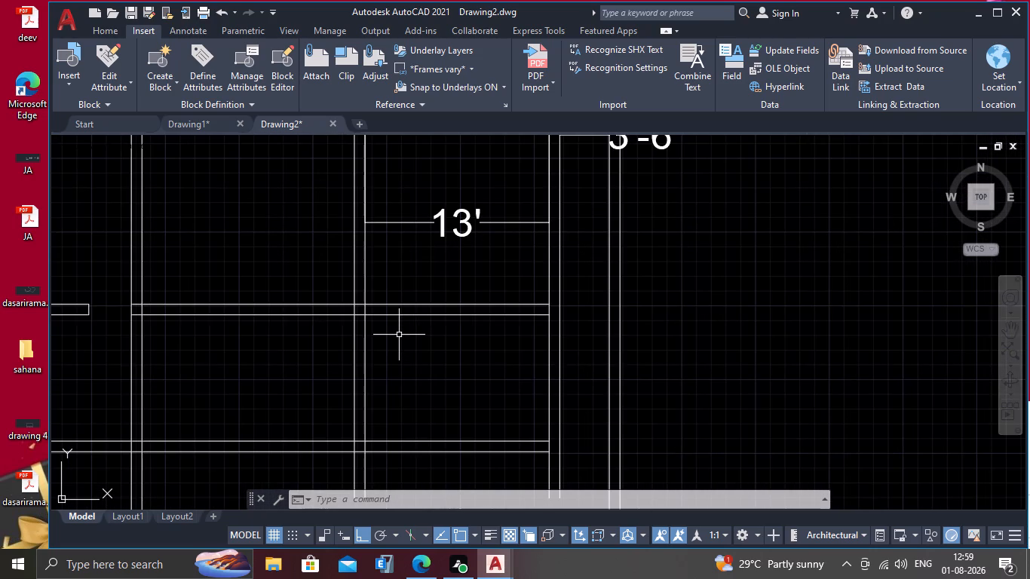
pyautogui.press('o')
pyautogui.press('Return')
pyautogui.press('Return')
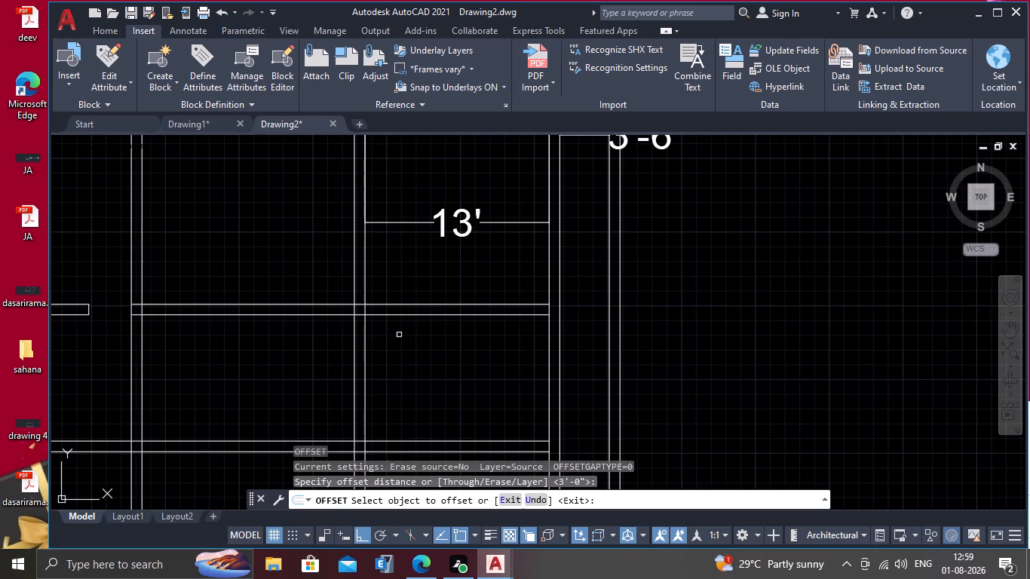
pyautogui.click(364, 273)
pyautogui.click(428, 295)
pyautogui.press('Escape')
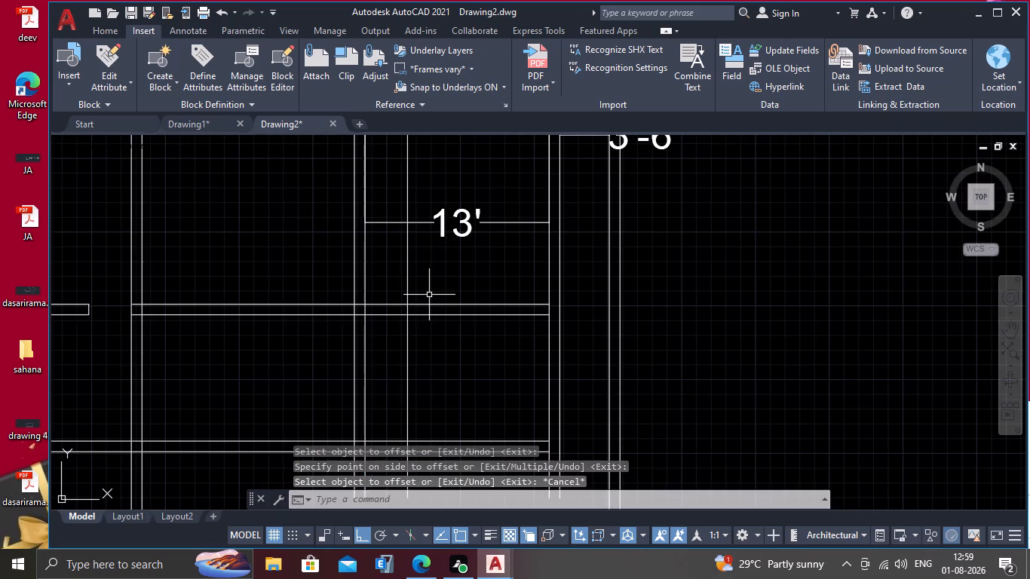
# Trim the upper cross wall between the right partition and its 3' offset line to cut a door opening.
pyautogui.write('tr')
pyautogui.press('Return')
pyautogui.click(389, 283)
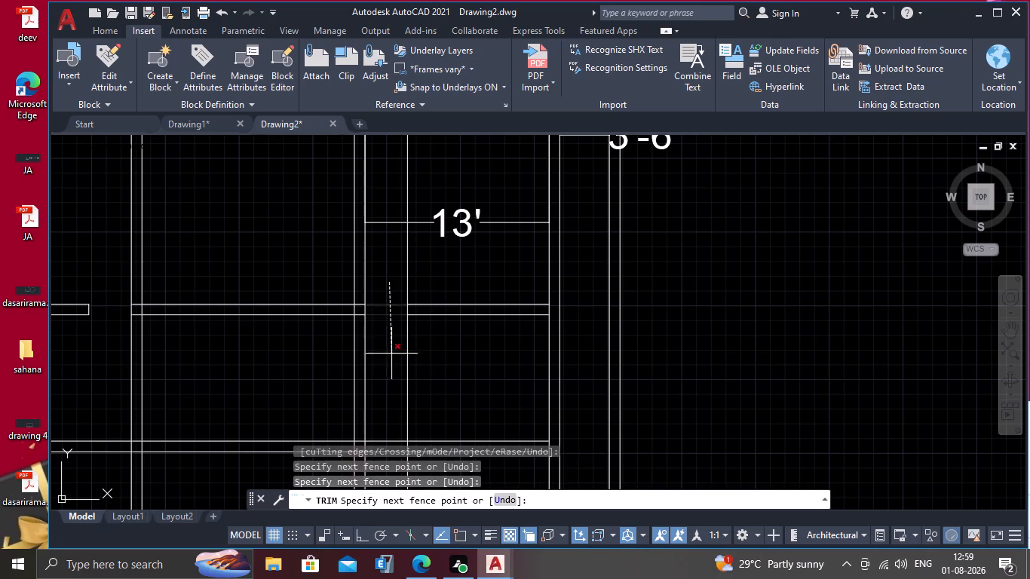
pyautogui.click(391, 354)
# Trim the right offset line above and below the upper cross wall, keeping only the wall-end cap.
pyautogui.moveTo(393, 282); pyautogui.dragTo(403, 281)
pyautogui.click(428, 283)
pyautogui.click(423, 356)
pyautogui.click(408, 359)
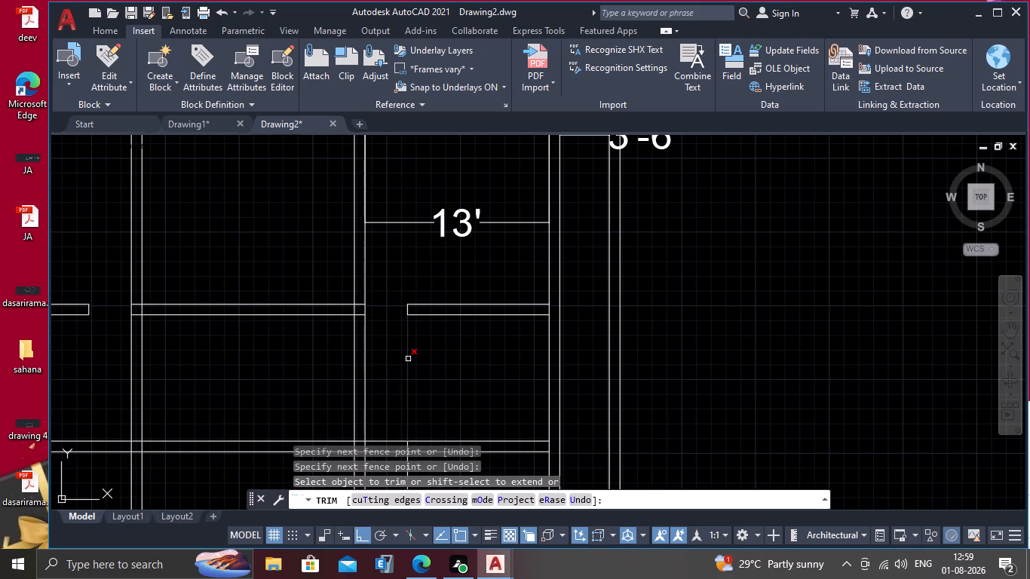
pyautogui.click(408, 359)
pyautogui.press('Escape')
# Delete the leftover piece of the right offset line at the lower cross wall.
pyautogui.scroll(-1, 408, 359)
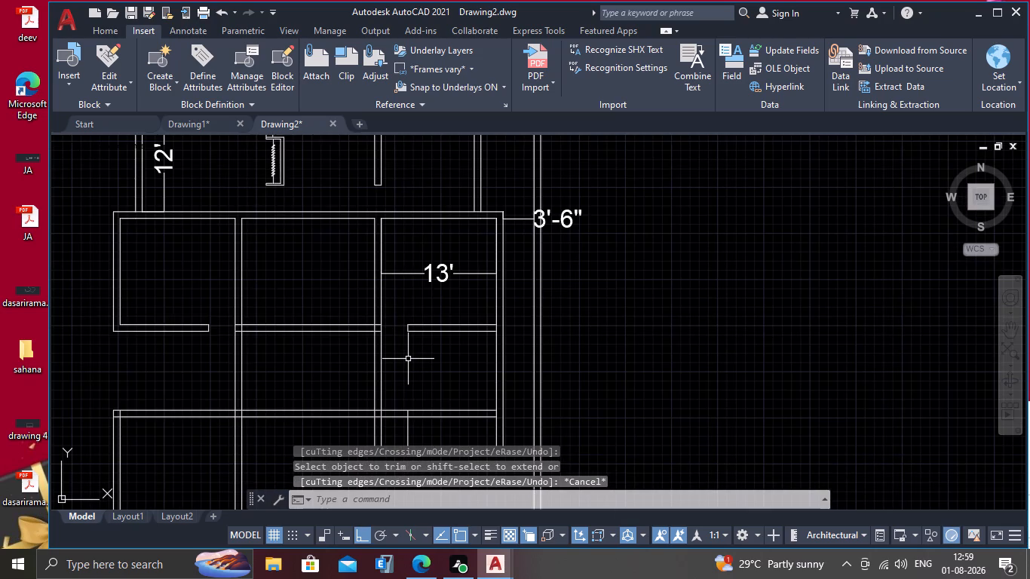
pyautogui.scroll(-1, 408, 357)
pyautogui.moveTo(422, 359); pyautogui.dragTo(375, 363, button='middle')
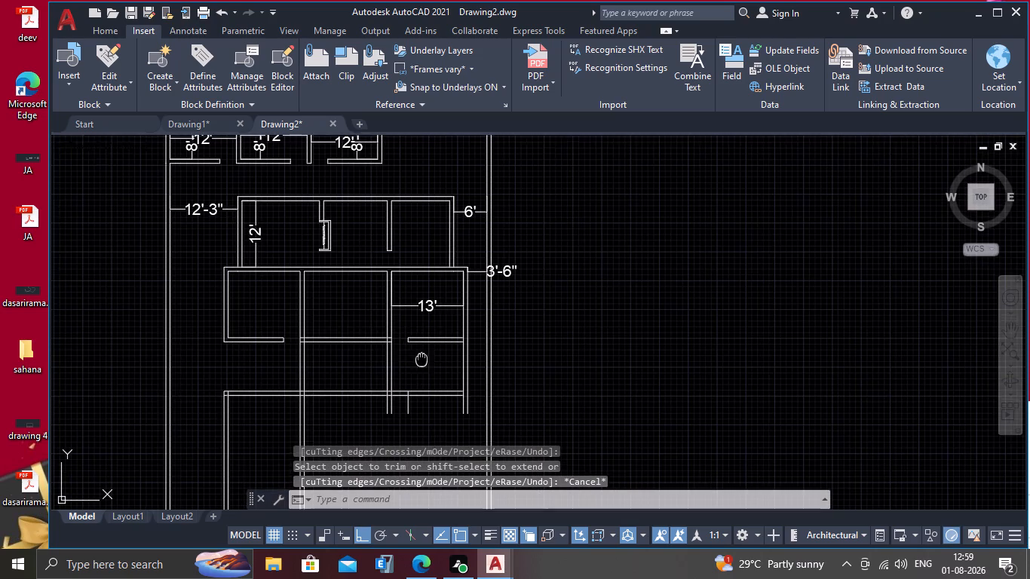
pyautogui.moveTo(375, 363); pyautogui.dragTo(348, 363, button='middle')
pyautogui.moveTo(348, 363); pyautogui.dragTo(365, 300, button='middle')
pyautogui.scroll(1, 365, 300)
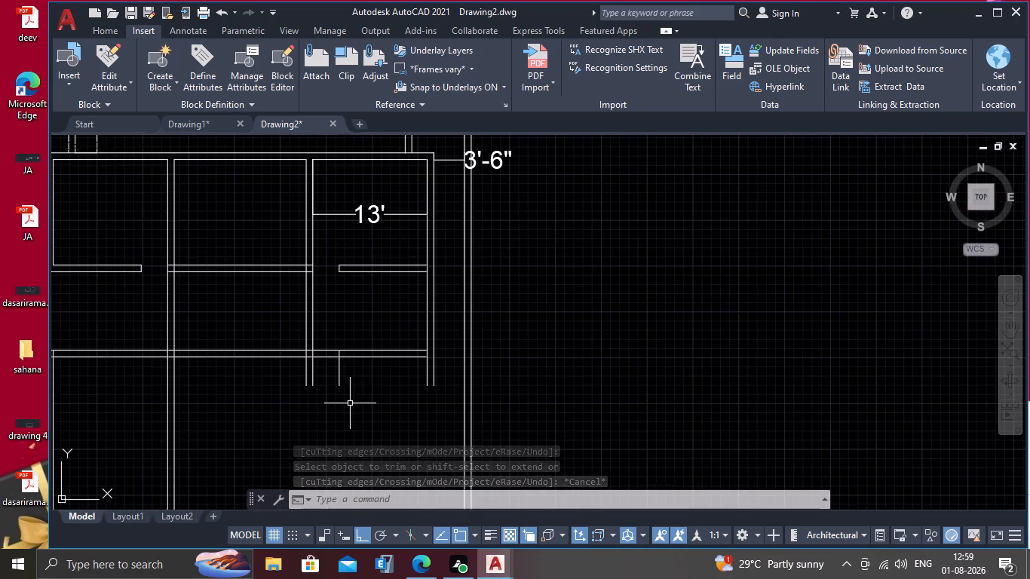
pyautogui.scroll(2, 350, 403)
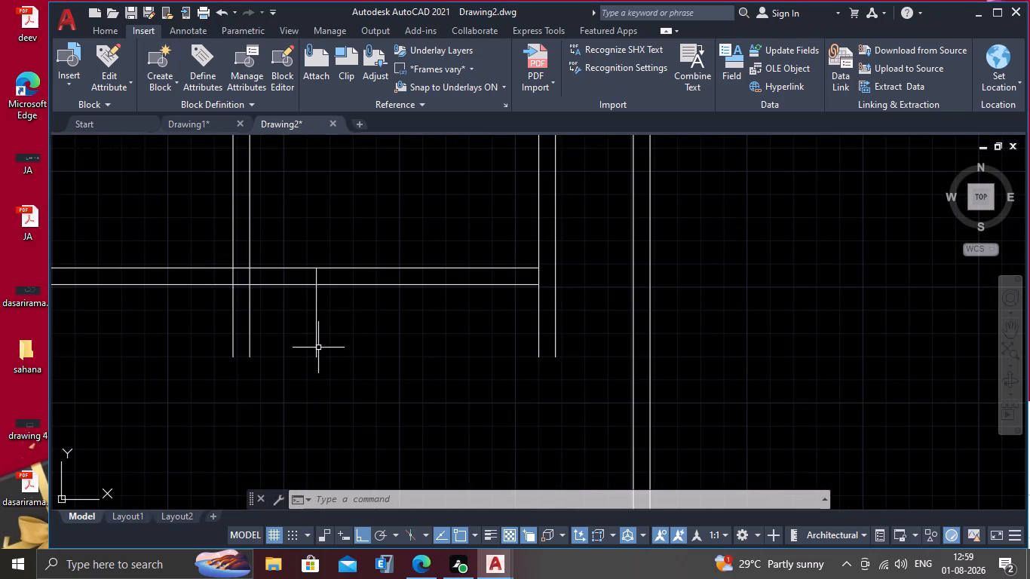
pyautogui.click(315, 351)
pyautogui.press('Delete')
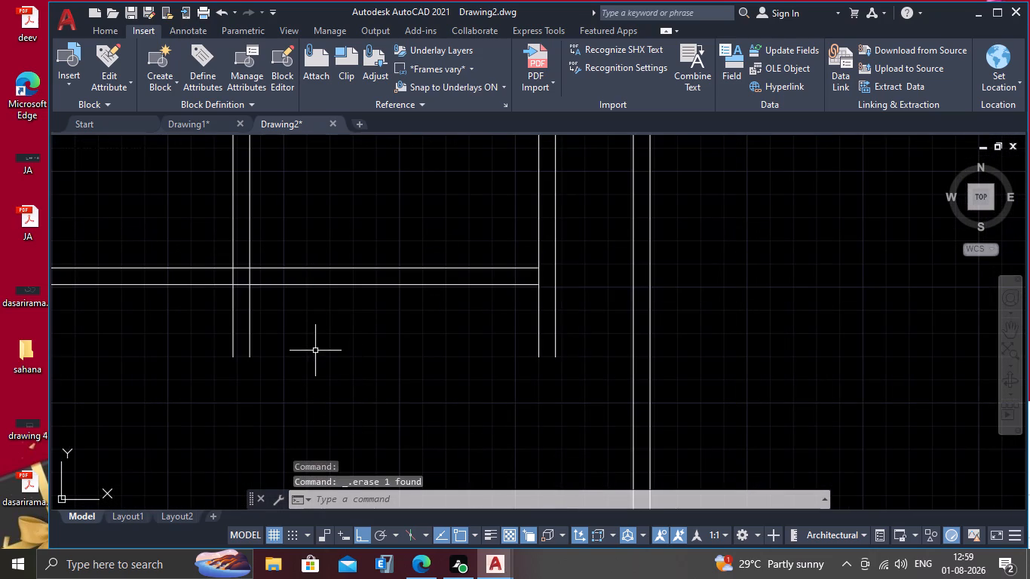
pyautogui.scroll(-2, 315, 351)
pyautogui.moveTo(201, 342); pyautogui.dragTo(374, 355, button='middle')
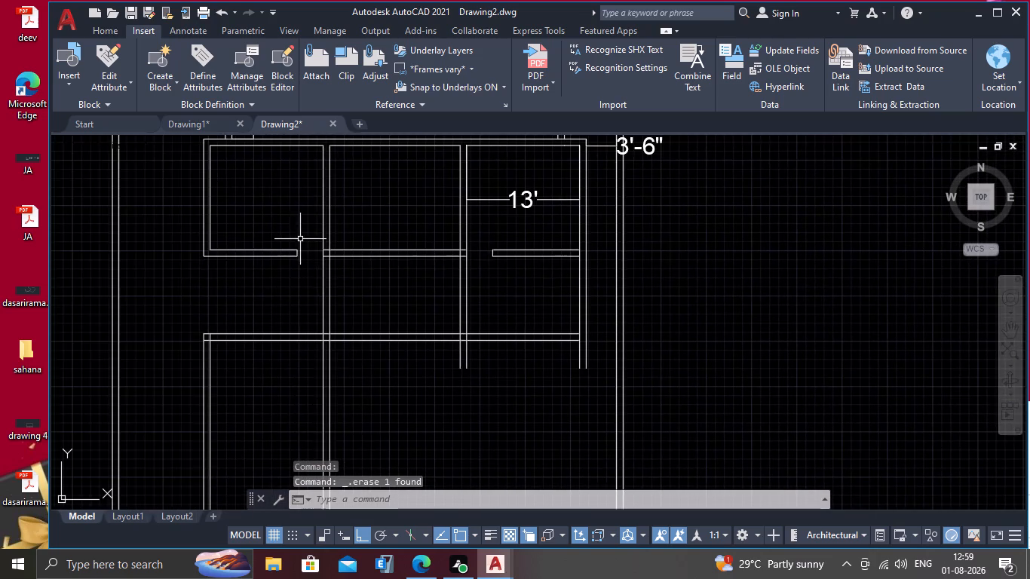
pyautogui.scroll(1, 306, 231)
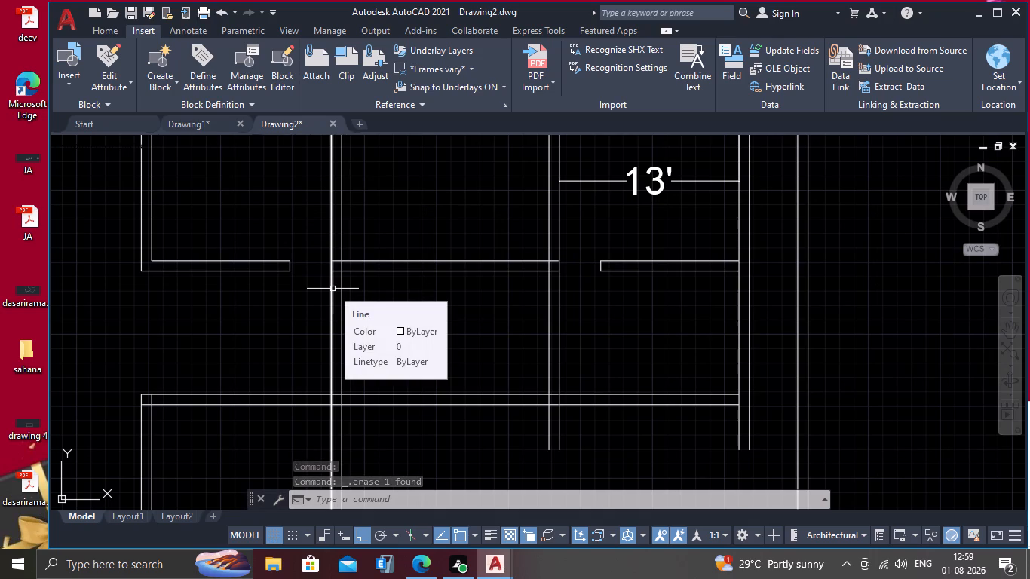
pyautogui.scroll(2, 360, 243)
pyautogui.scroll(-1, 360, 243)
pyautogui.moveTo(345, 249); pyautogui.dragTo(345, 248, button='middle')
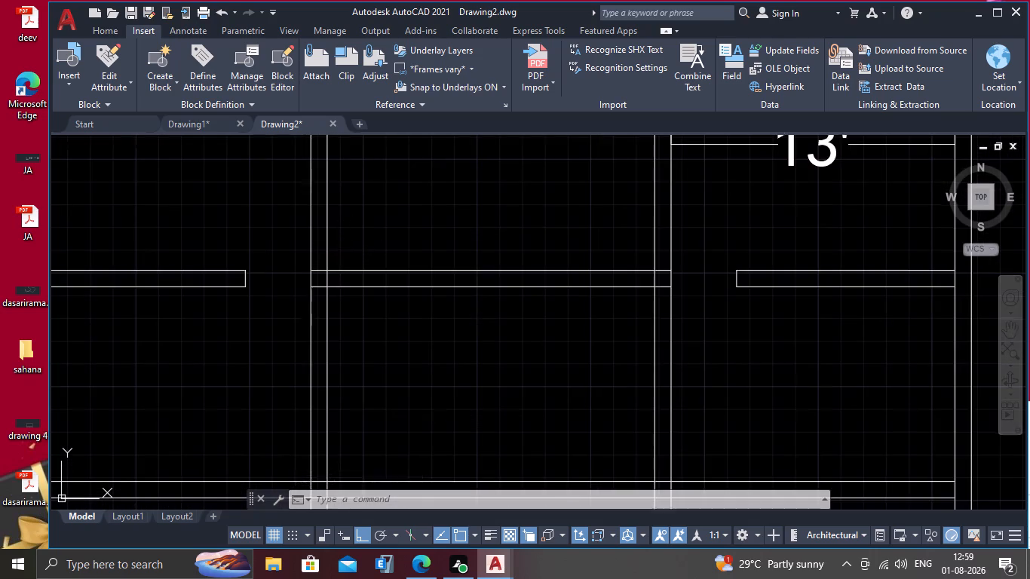
# Trim away both middle partitions' wall lines between the upper and lower cross walls of the lower block.
pyautogui.moveTo(345, 248); pyautogui.dragTo(331, 377, button='middle')
pyautogui.scroll(-2, 341, 335)
pyautogui.moveTo(397, 398); pyautogui.dragTo(398, 289, button='middle')
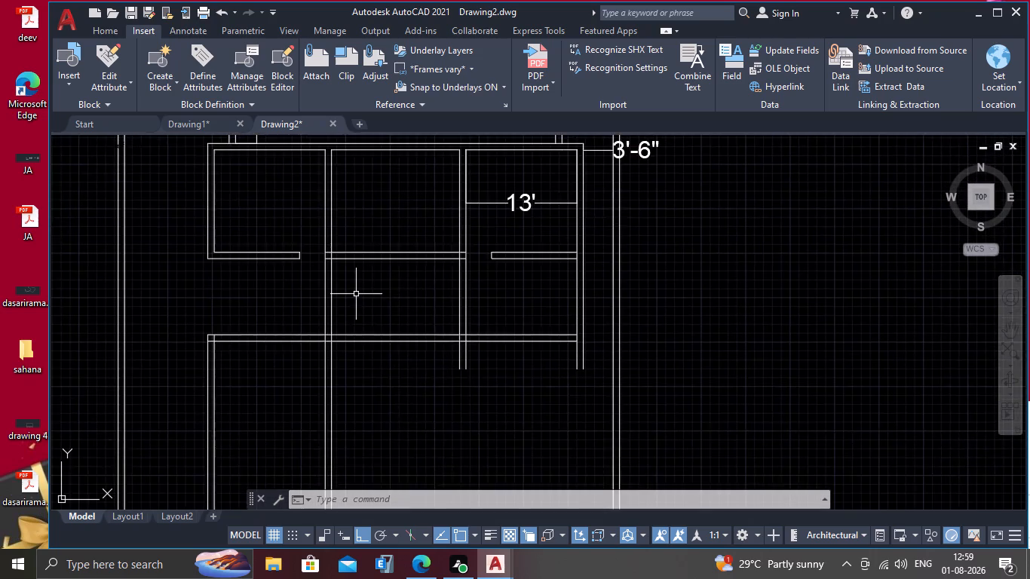
pyautogui.scroll(1, 356, 294)
pyautogui.moveTo(309, 308); pyautogui.dragTo(307, 260, button='middle')
pyautogui.write('tr')
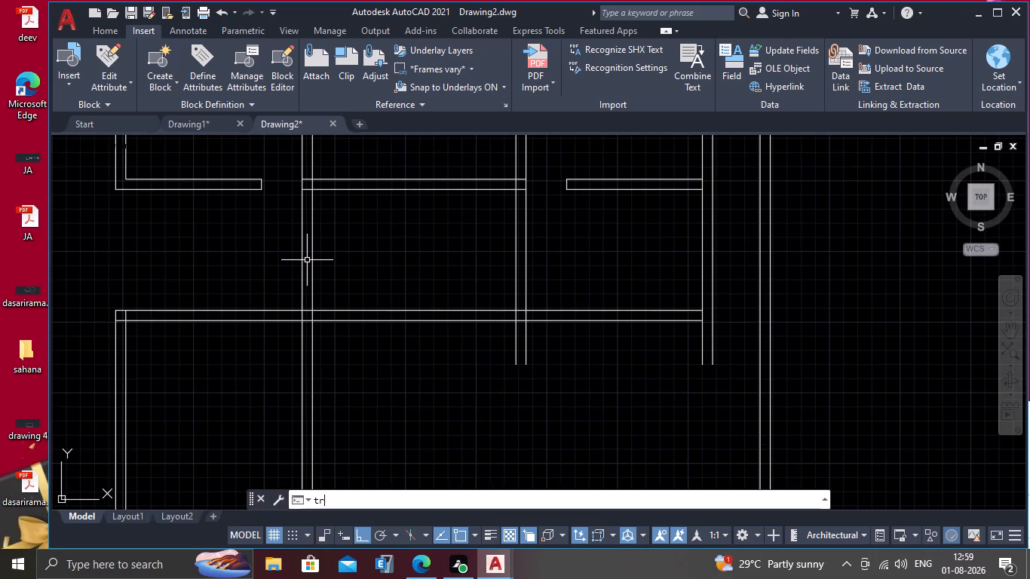
pyautogui.press('Return')
pyautogui.click(324, 246)
pyautogui.click(290, 266)
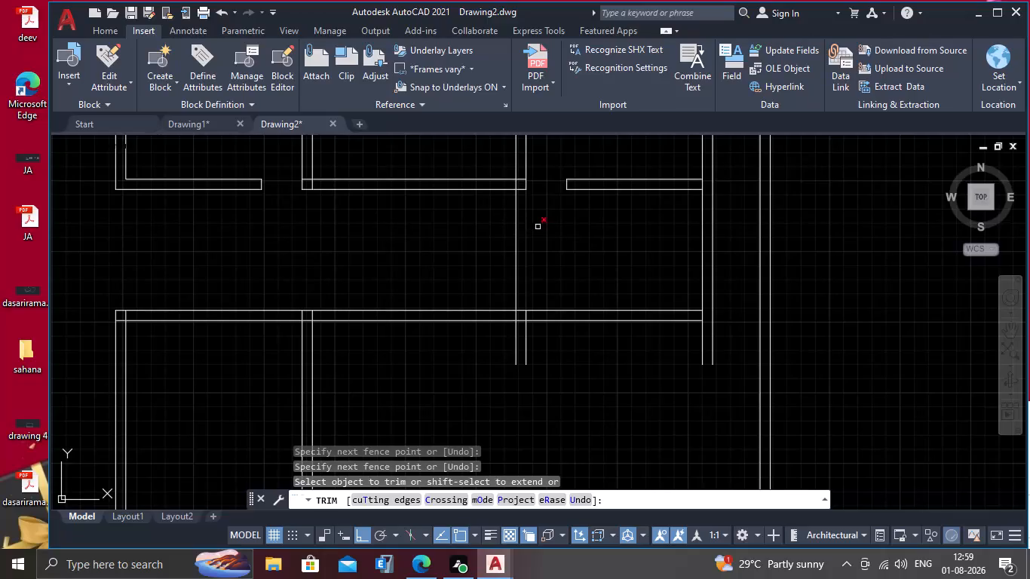
pyautogui.click(543, 231)
pyautogui.click(489, 257)
pyautogui.press('Escape')
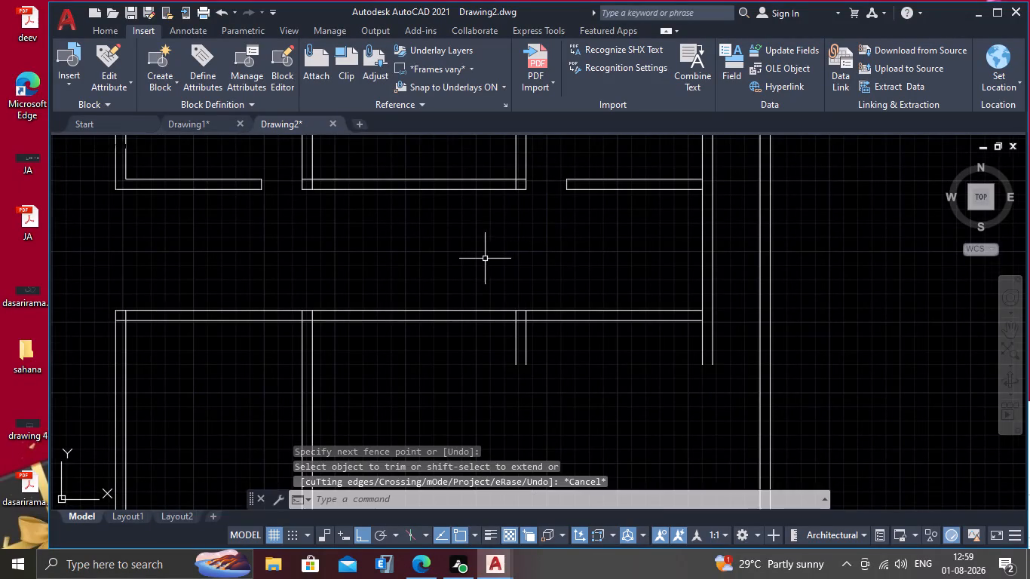
# Open the layer properties and rename the Defpoints layer as door.
pyautogui.scroll(-2, 485, 259)
pyautogui.moveTo(424, 188); pyautogui.dragTo(399, 263, button='middle')
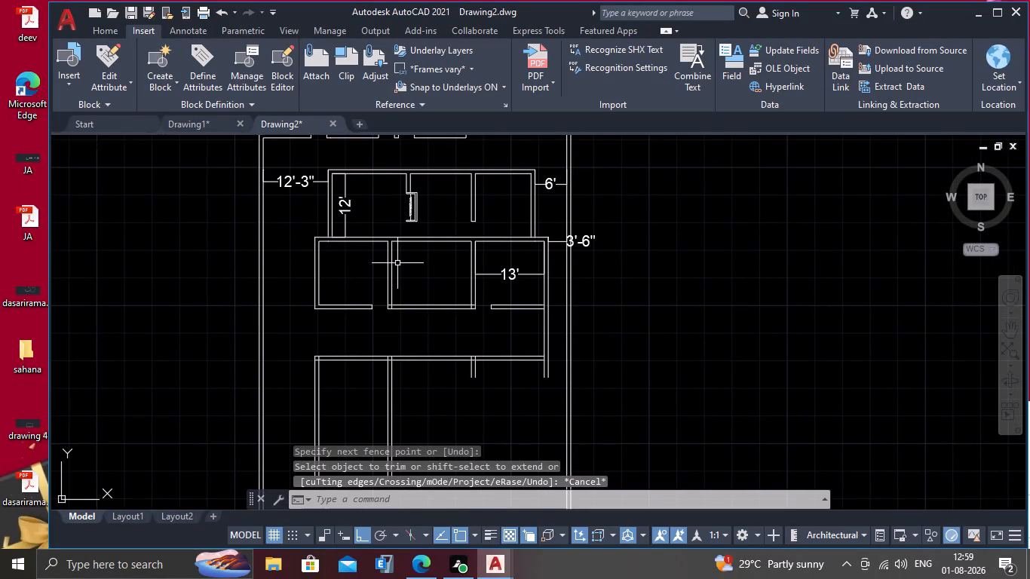
pyautogui.write('layer')
pyautogui.press('Return')
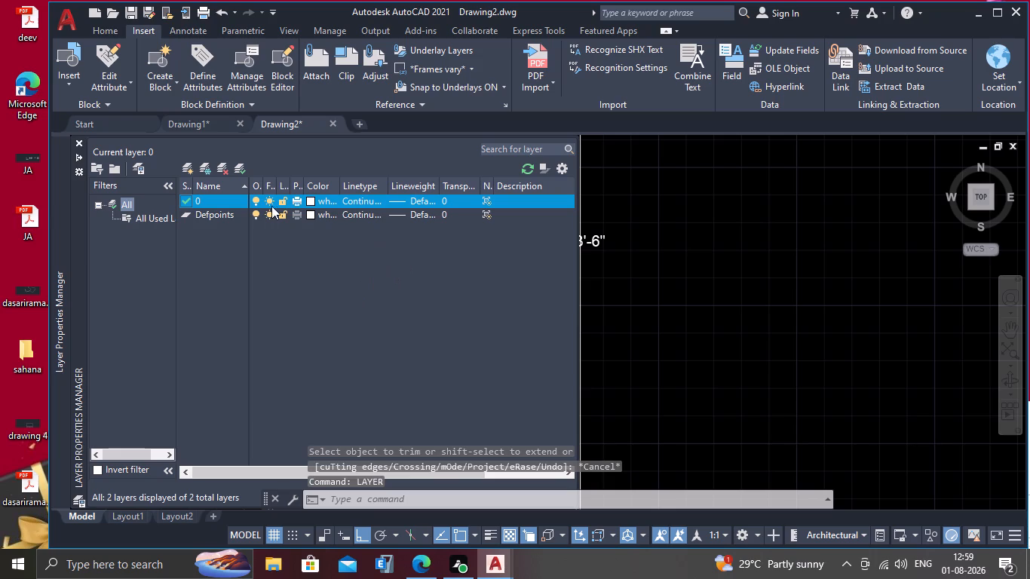
pyautogui.click(217, 215)
pyautogui.doubleClick(232, 211)
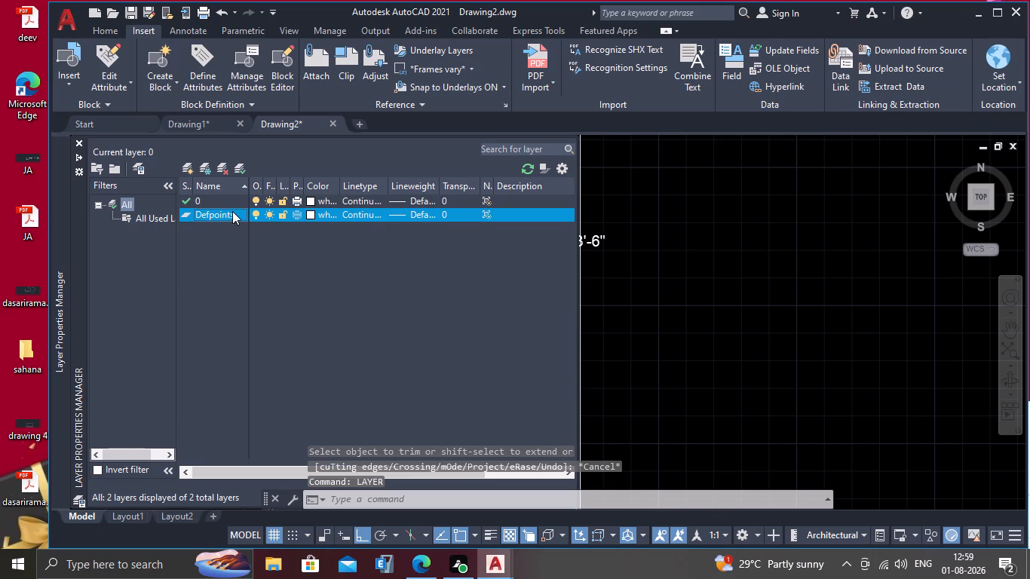
pyautogui.moveTo(235, 214); pyautogui.dragTo(194, 223)
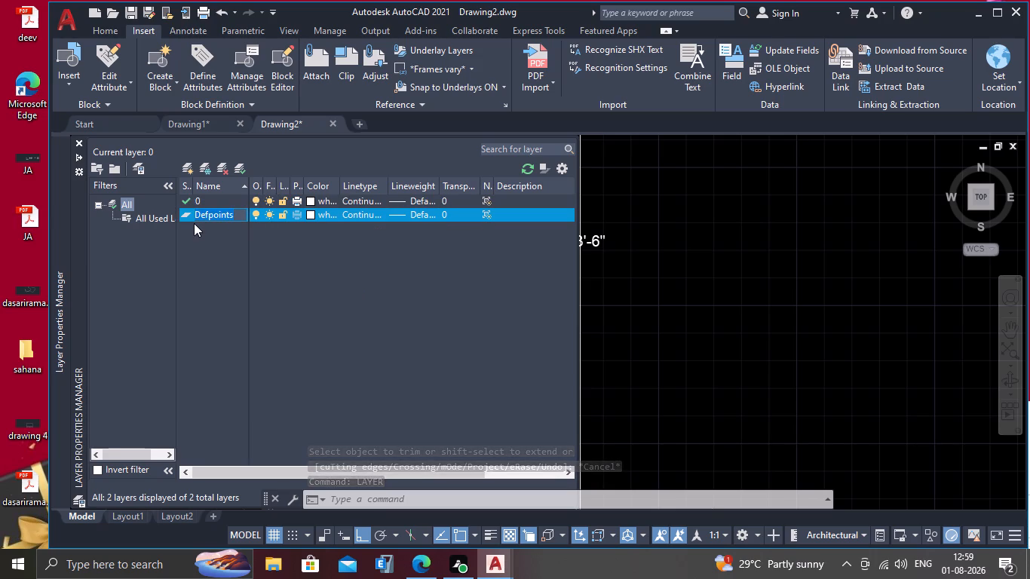
pyautogui.press('Delete')
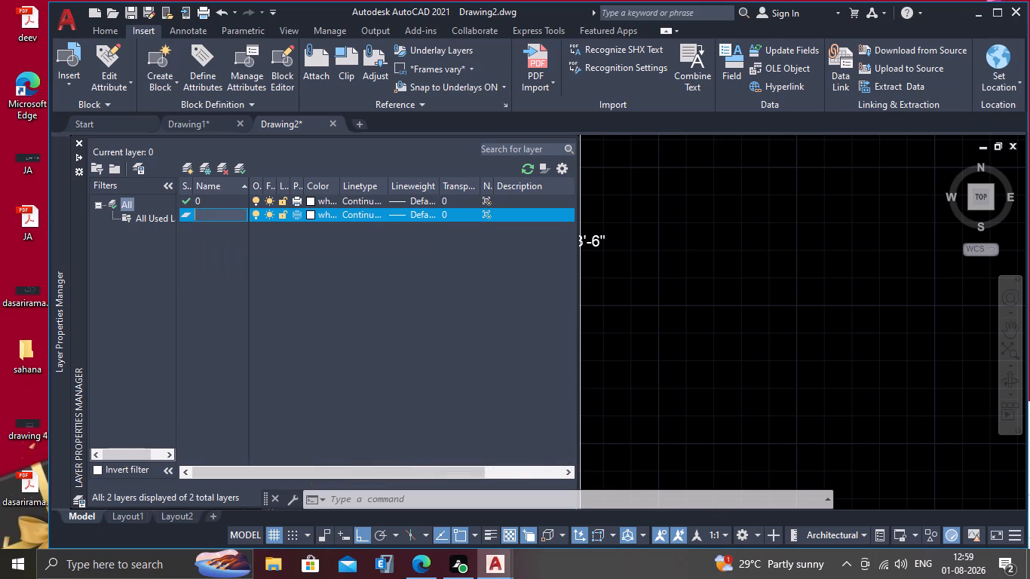
pyautogui.write('door')
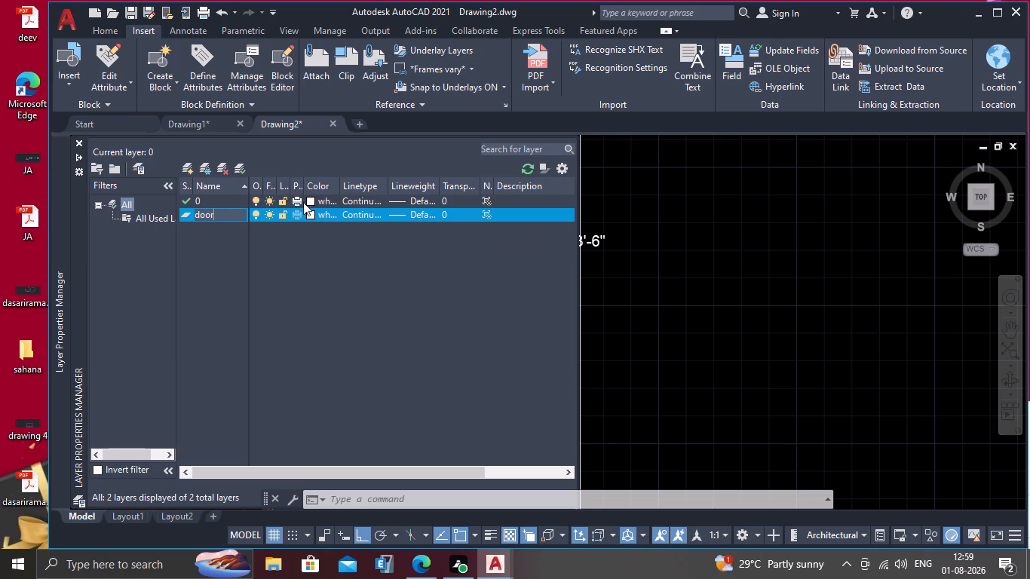
pyautogui.click(309, 213)
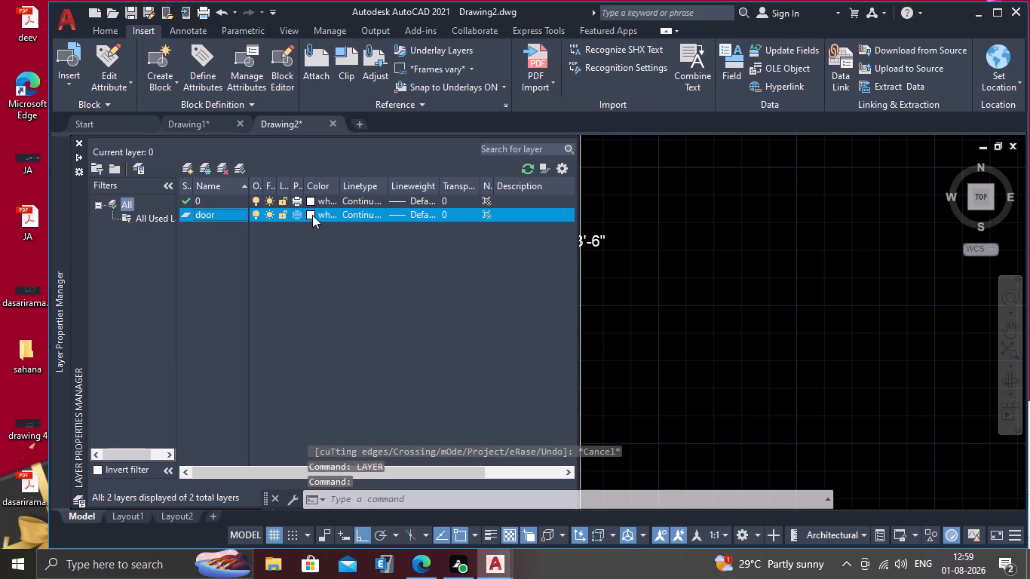
# Set the door layer's color to red, index color 10.
pyautogui.click(312, 215)
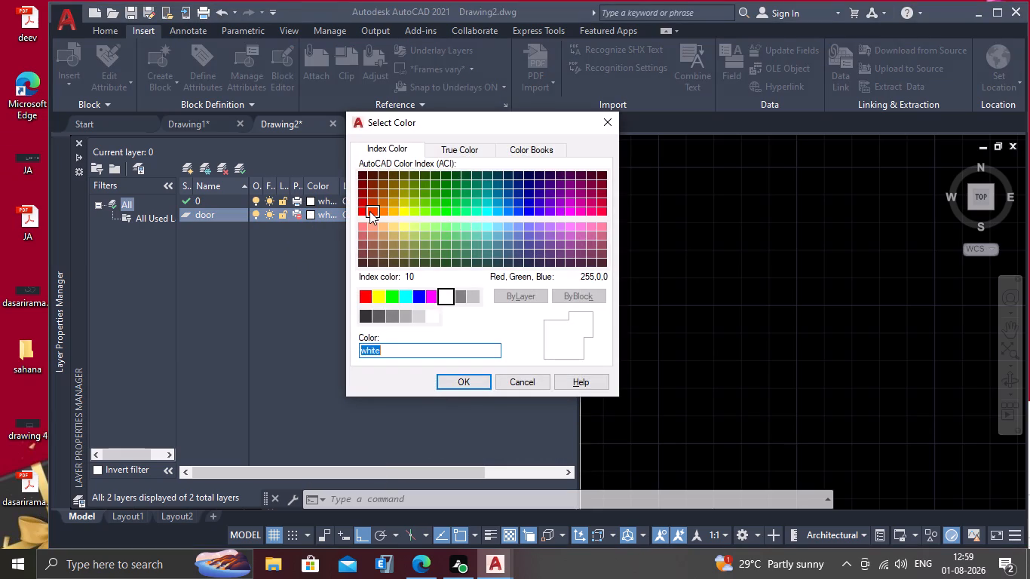
pyautogui.click(356, 211)
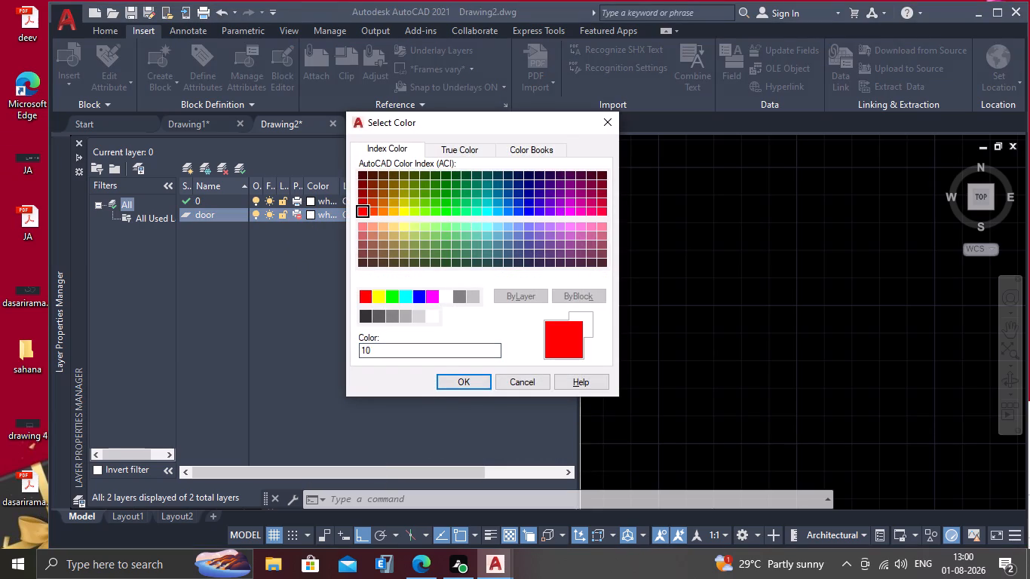
pyautogui.click(443, 381)
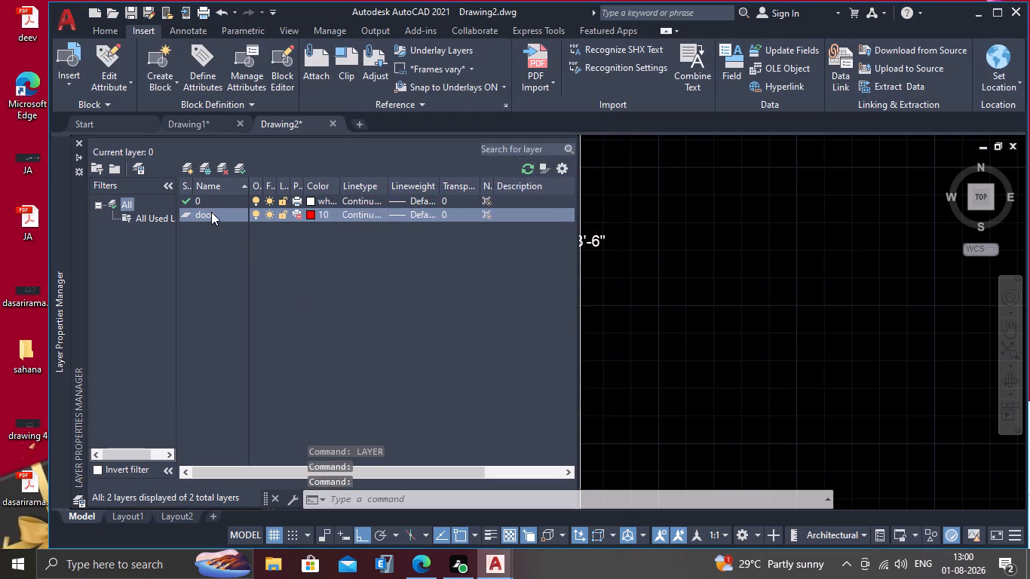
# Create a new layer named window.
pyautogui.hotkey('alt', 'n')
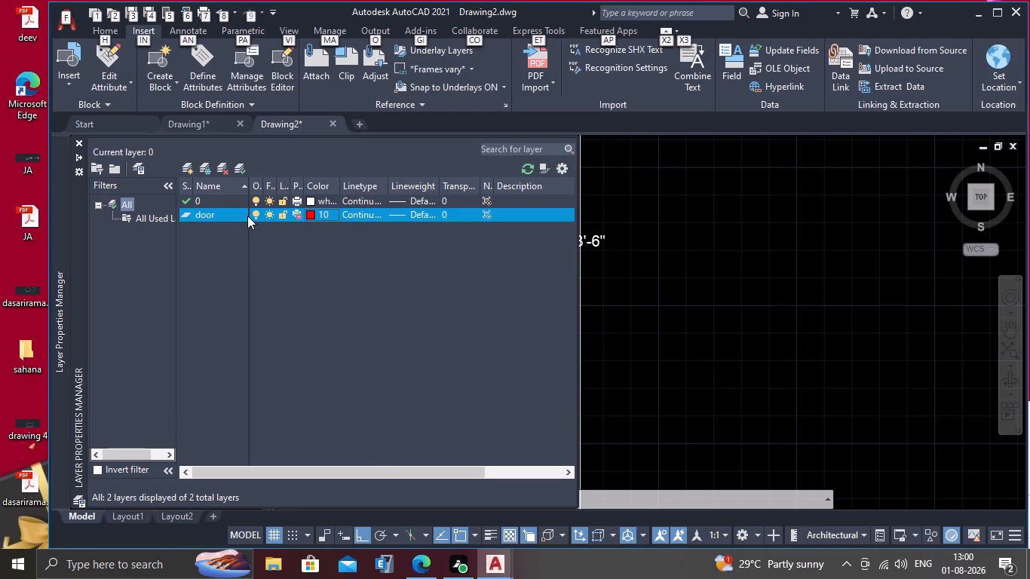
pyautogui.press('Return')
pyautogui.hotkey('alt', 'n')
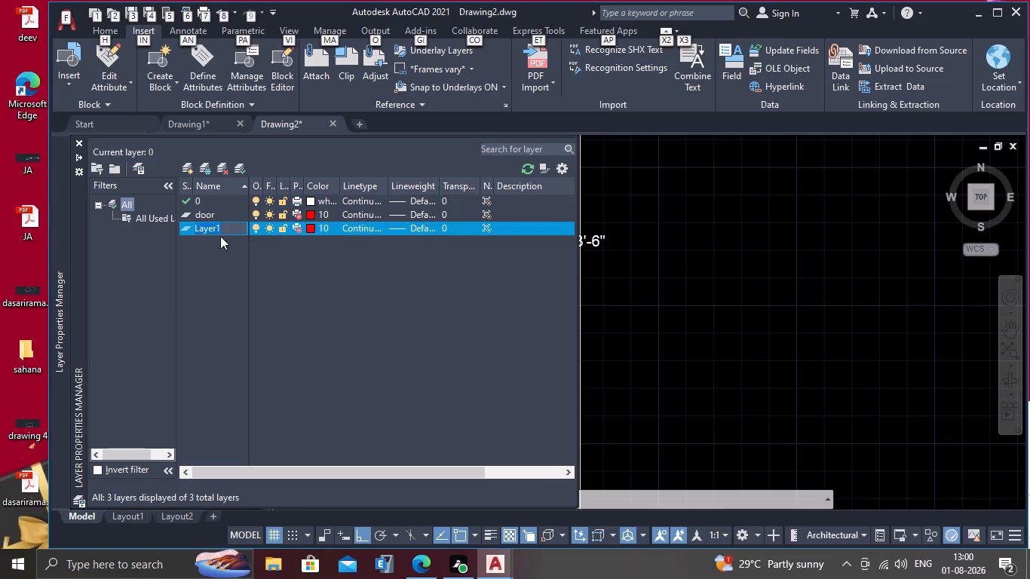
pyautogui.press('BackSpace')
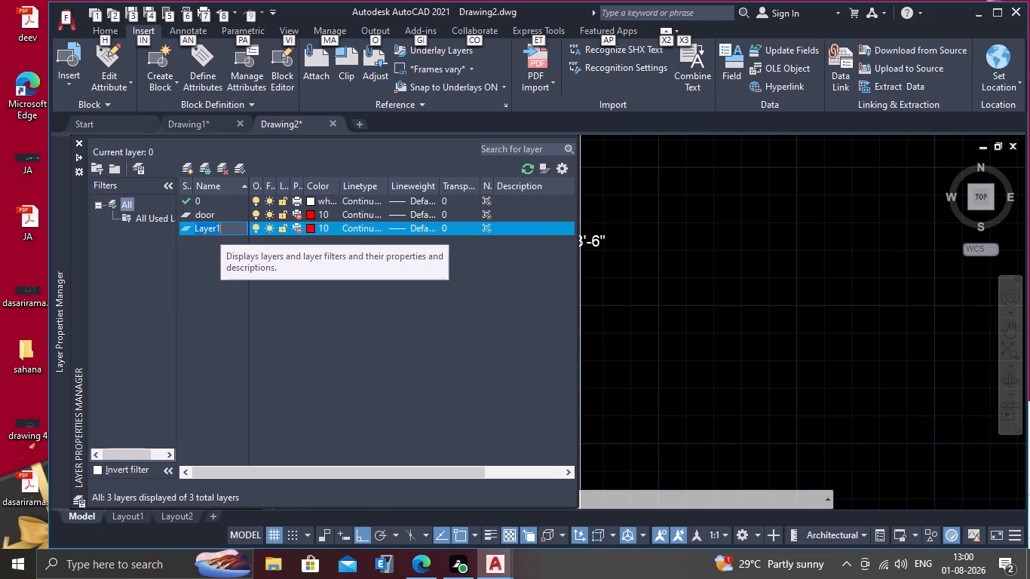
pyautogui.write('wi')
pyautogui.click(220, 228)
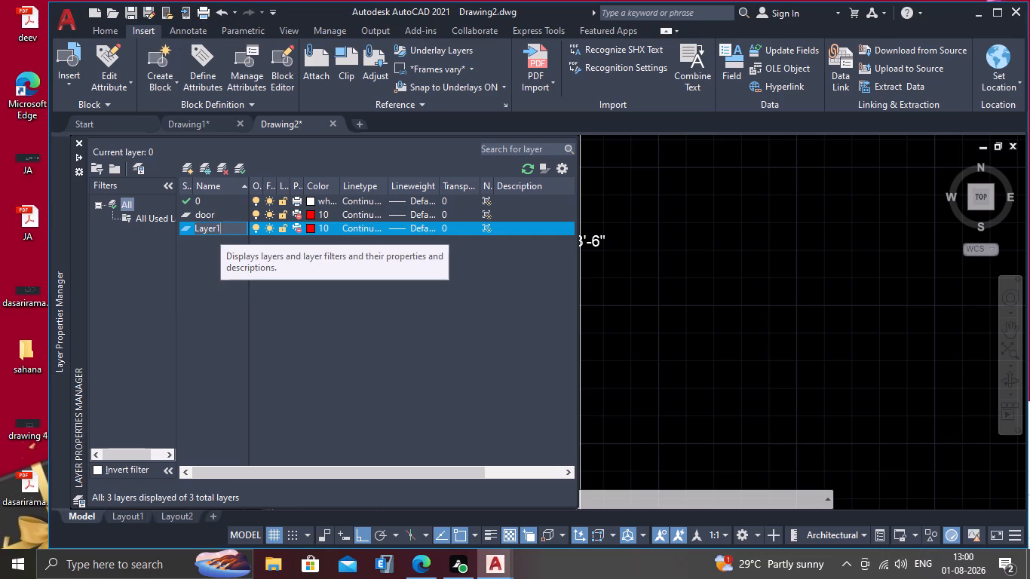
pyautogui.moveTo(220, 228); pyautogui.dragTo(174, 244)
pyautogui.press('BackSpace')
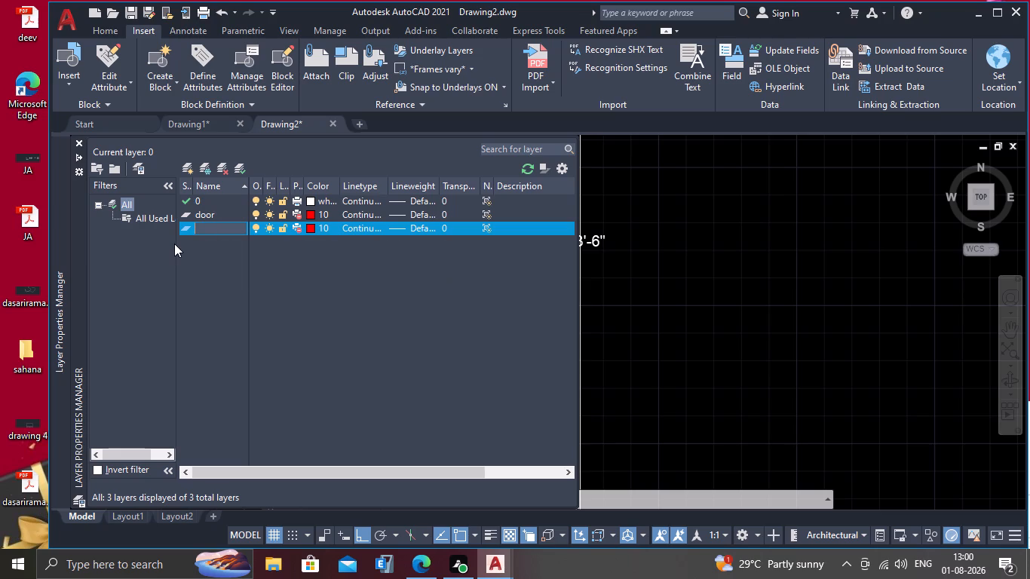
pyautogui.write('window')
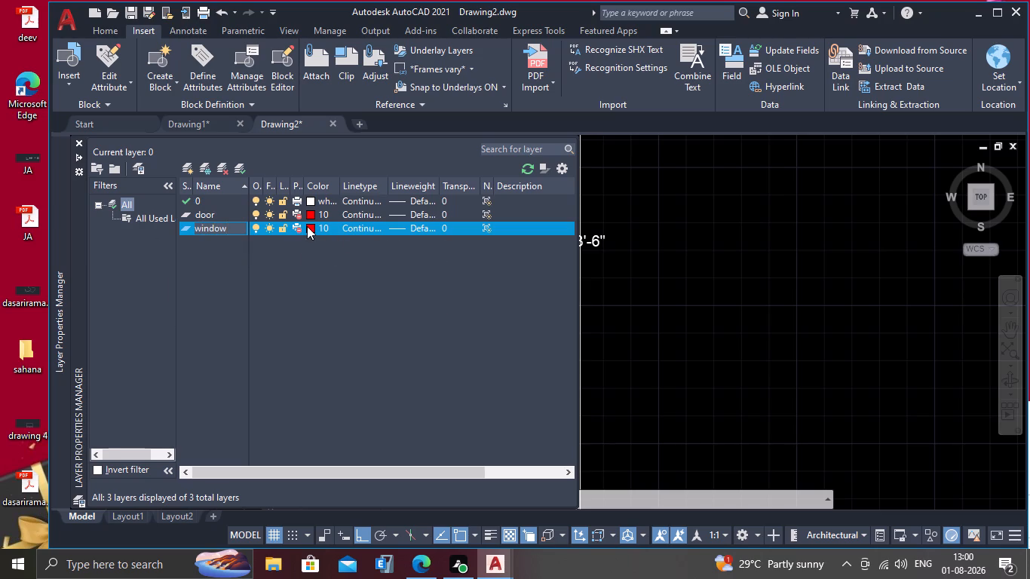
# Set the window layer's color to blue.
pyautogui.click(307, 226)
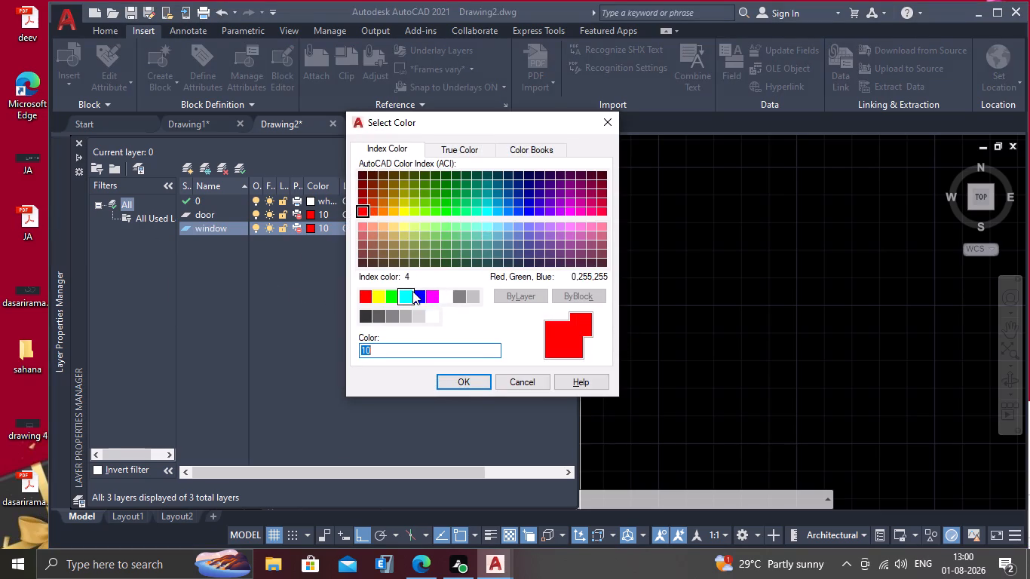
pyautogui.click(412, 291)
pyautogui.click(421, 296)
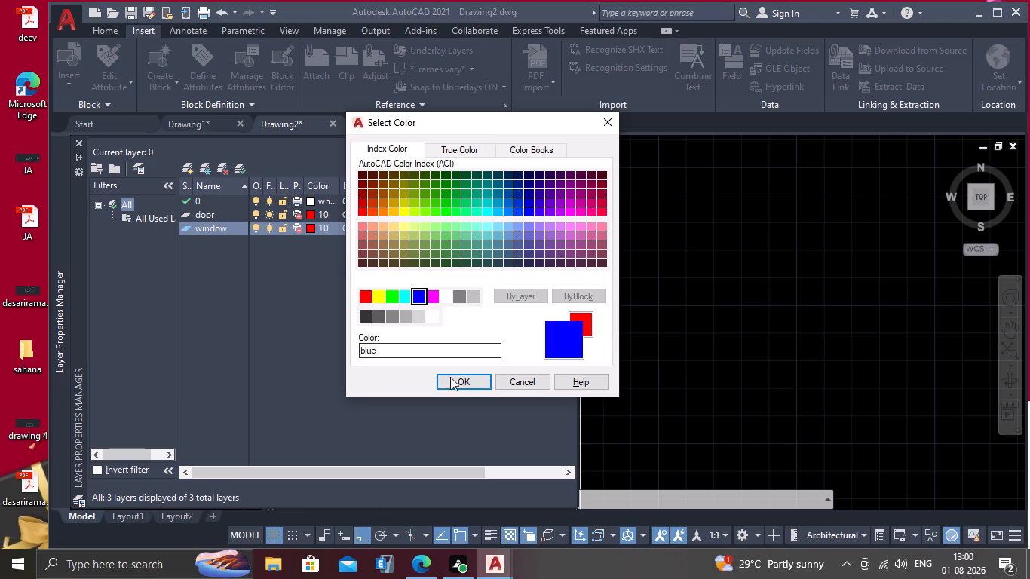
pyautogui.click(454, 380)
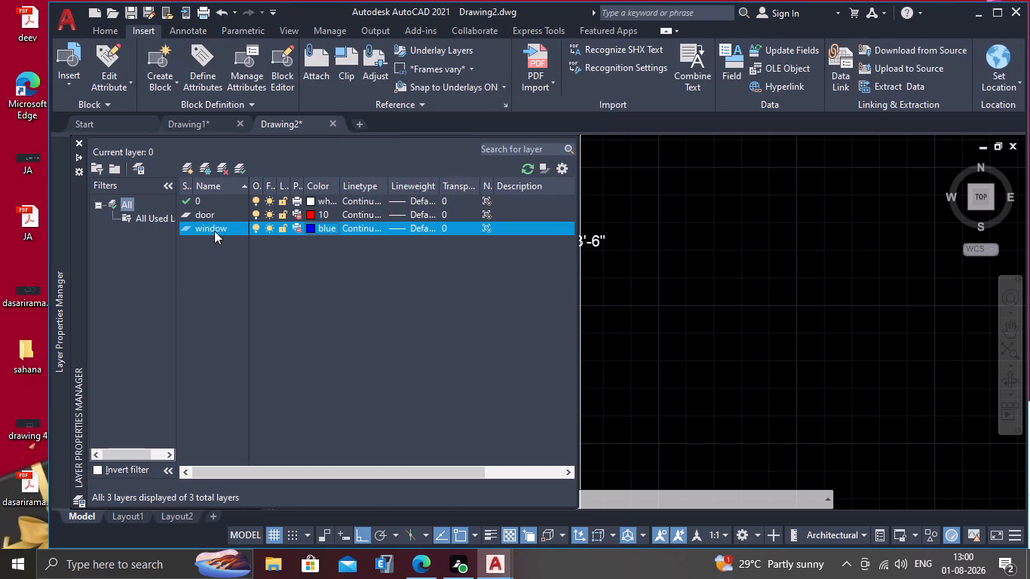
# Create a new layer named openings.
pyautogui.click(262, 228)
pyautogui.click(253, 228)
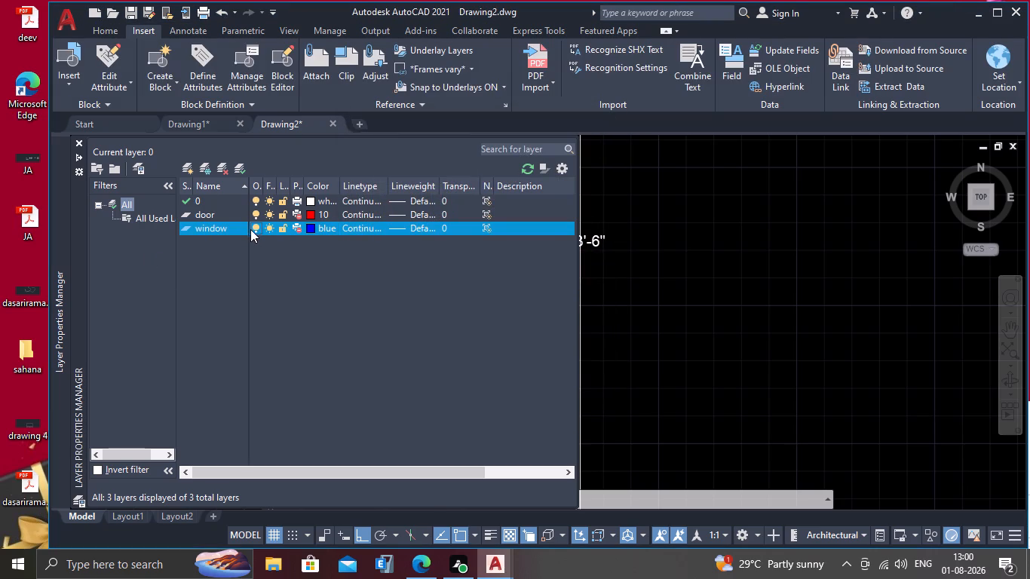
pyautogui.click(235, 231)
pyautogui.hotkey('alt', 'n')
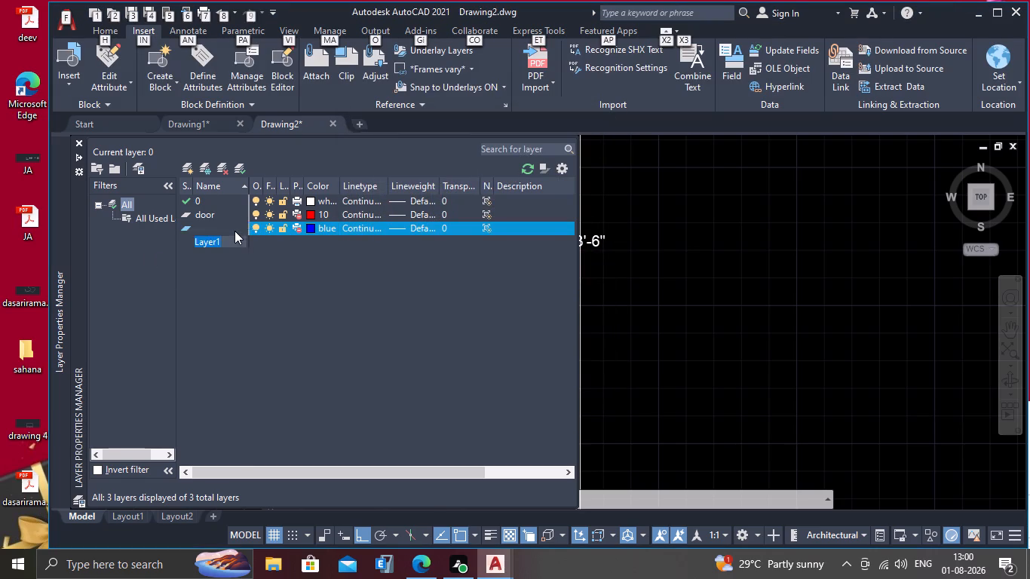
pyautogui.press('BackSpace')
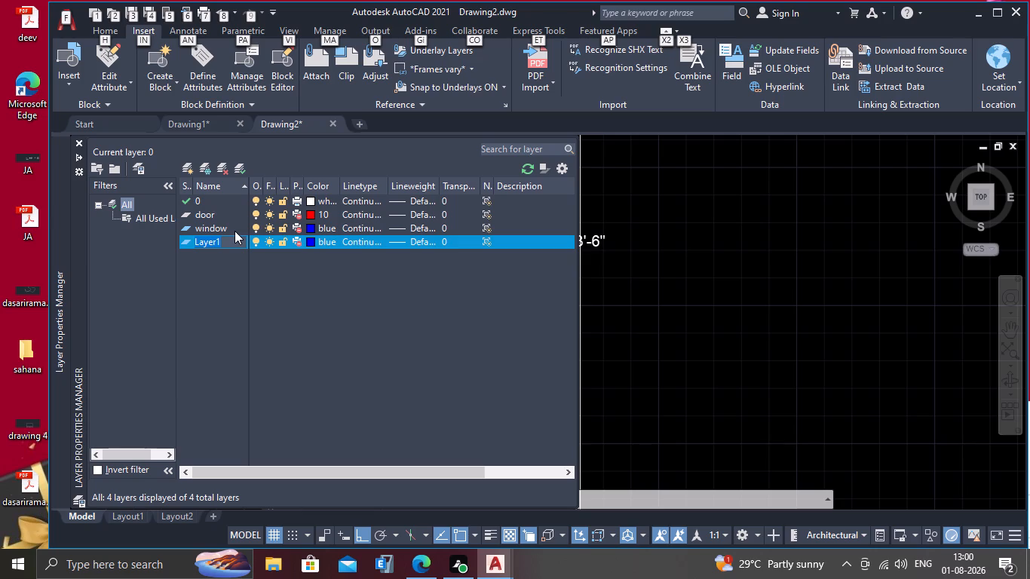
pyautogui.press('BackSpace')
pyautogui.press('BackSpace')
pyautogui.click(239, 240)
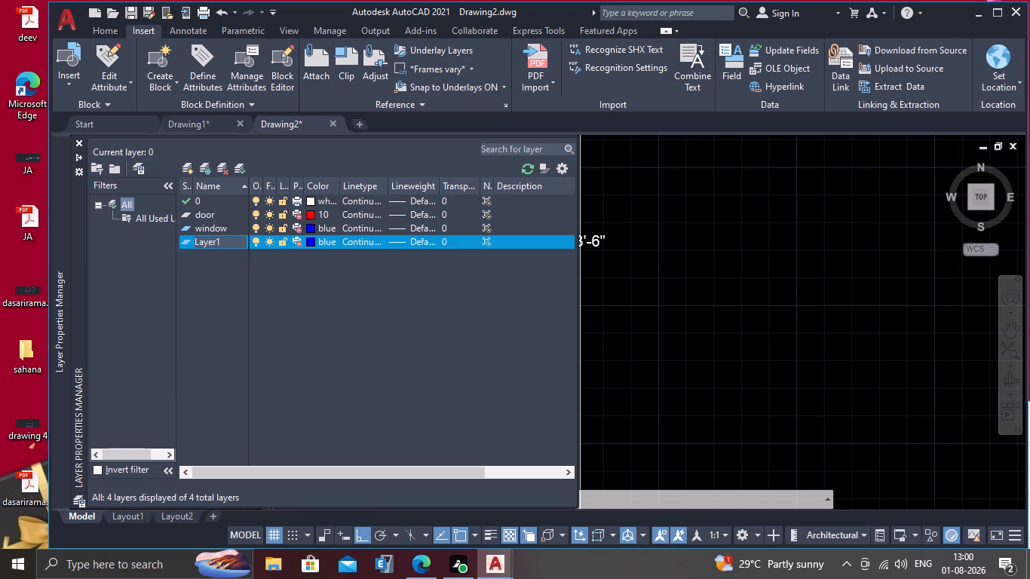
pyautogui.moveTo(228, 244); pyautogui.dragTo(62, 239)
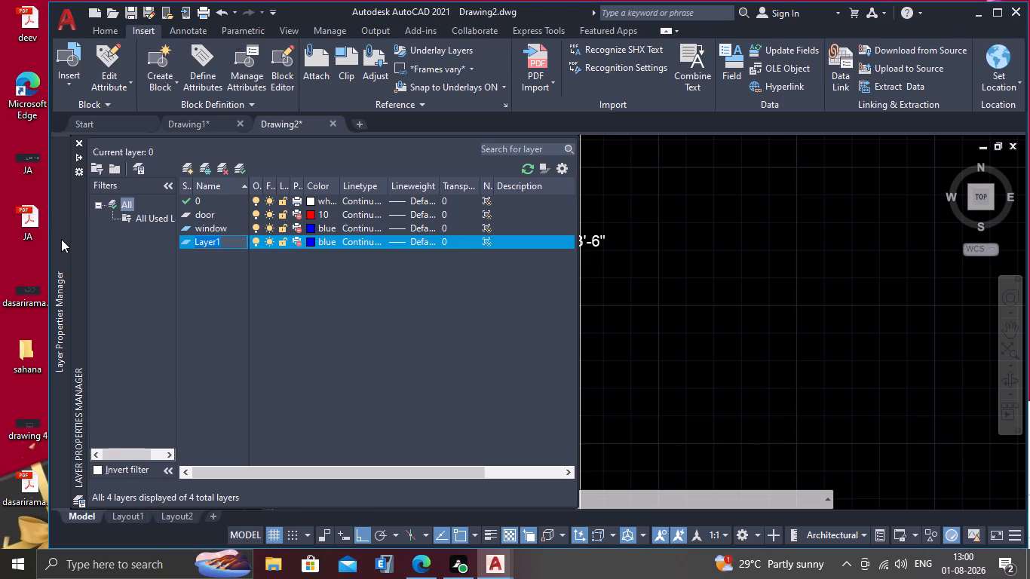
pyautogui.write('op')
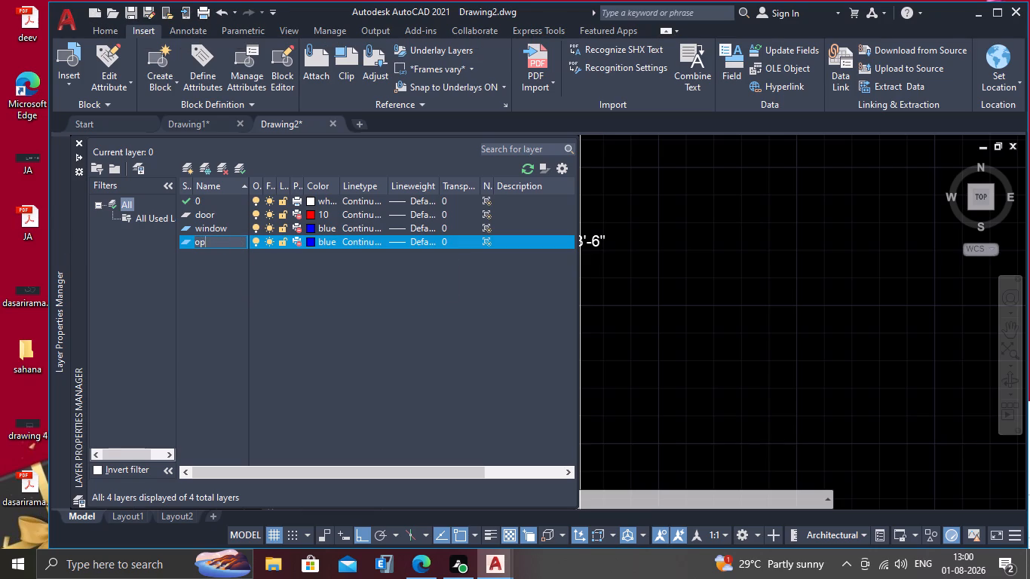
pyautogui.write('ening')
pyautogui.press('s')
pyautogui.click(239, 245)
pyautogui.click(241, 233)
pyautogui.click(244, 240)
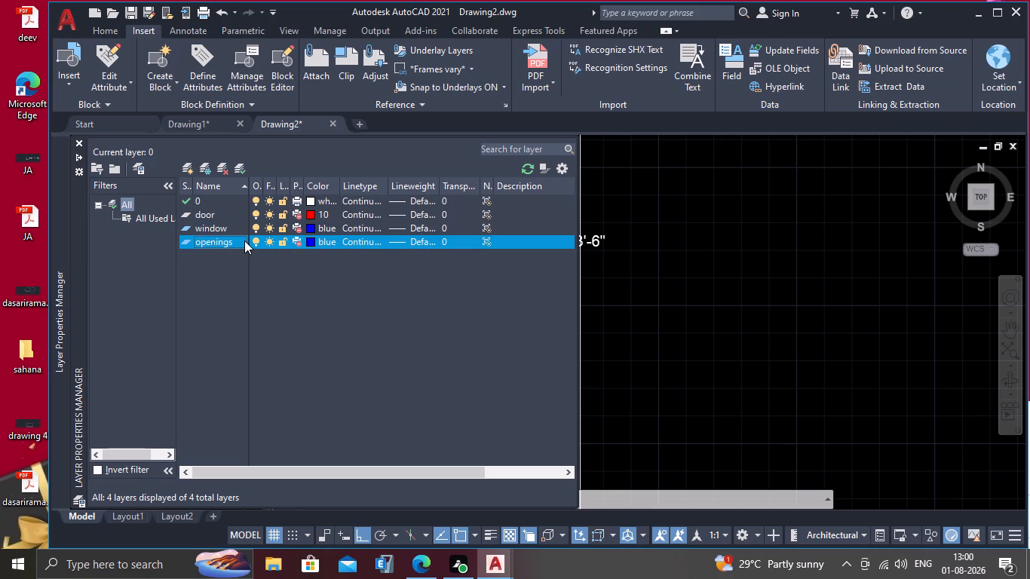
# Create a new layer named funiture.
pyautogui.hotkey('alt', 'n')
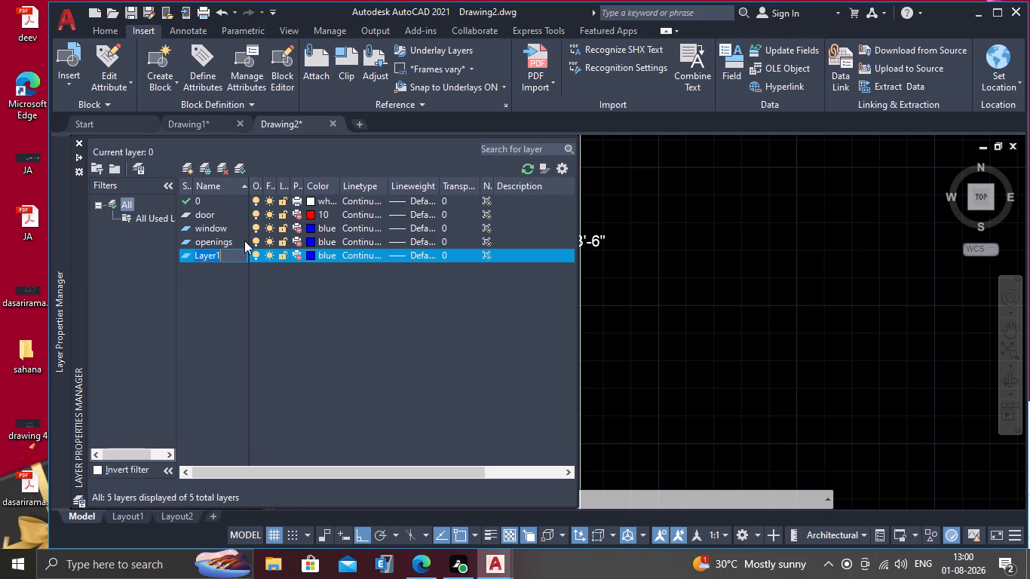
pyautogui.press('BackSpace')
pyautogui.write('fun')
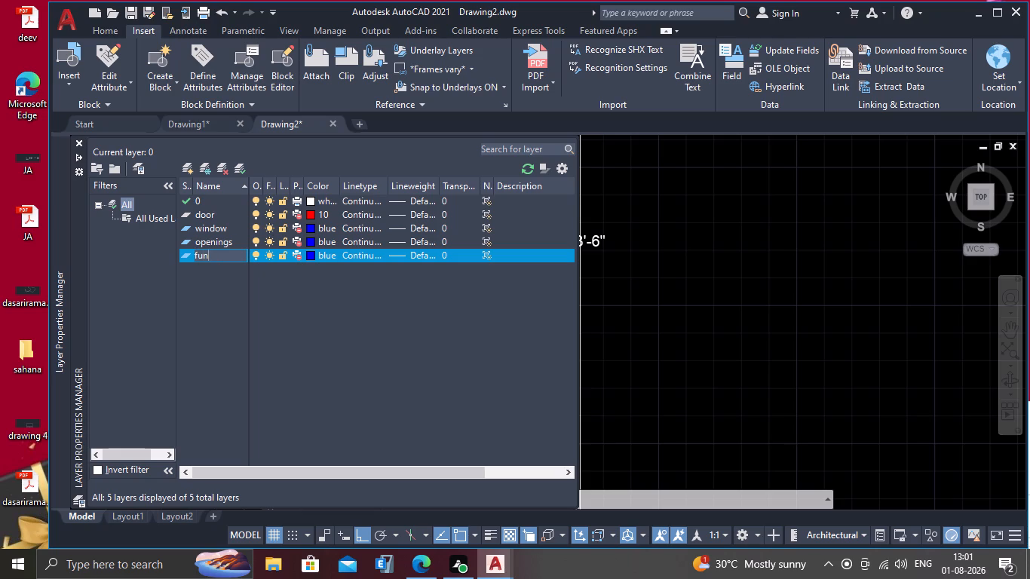
pyautogui.write('iture')
# Set the funiture layer's color to index color 9.
pyautogui.click(312, 257)
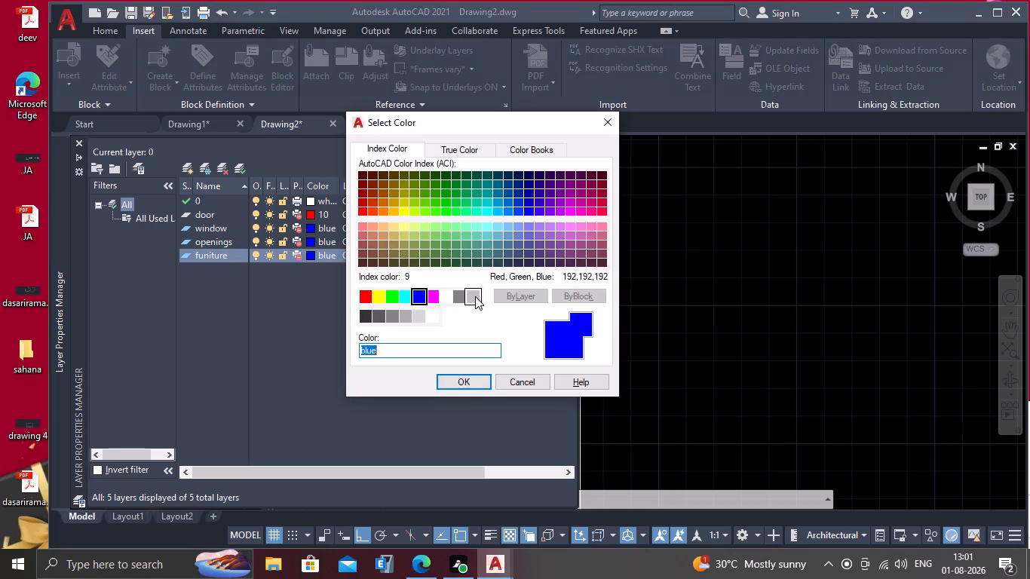
pyautogui.click(468, 296)
pyautogui.click(474, 297)
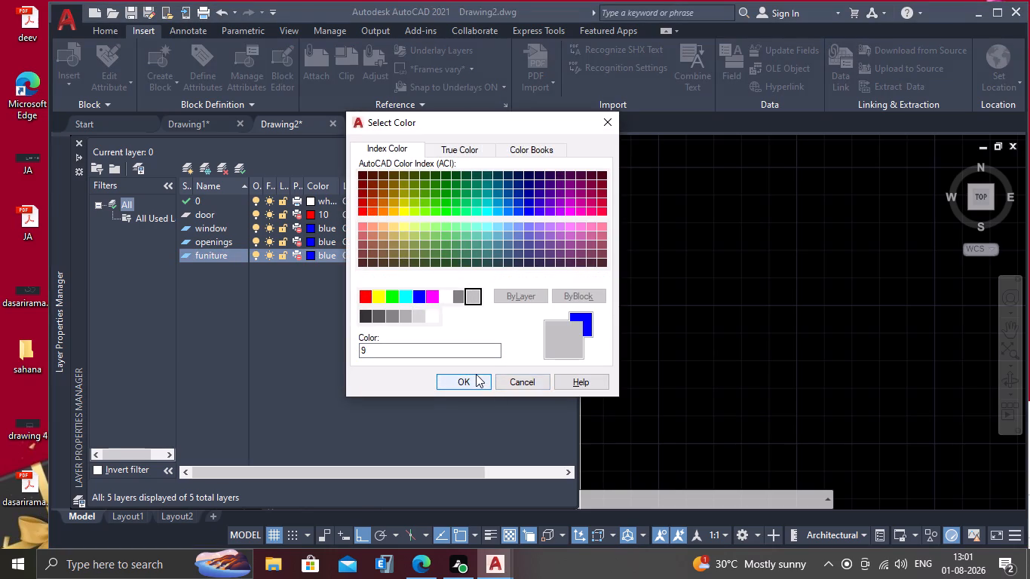
pyautogui.click(477, 378)
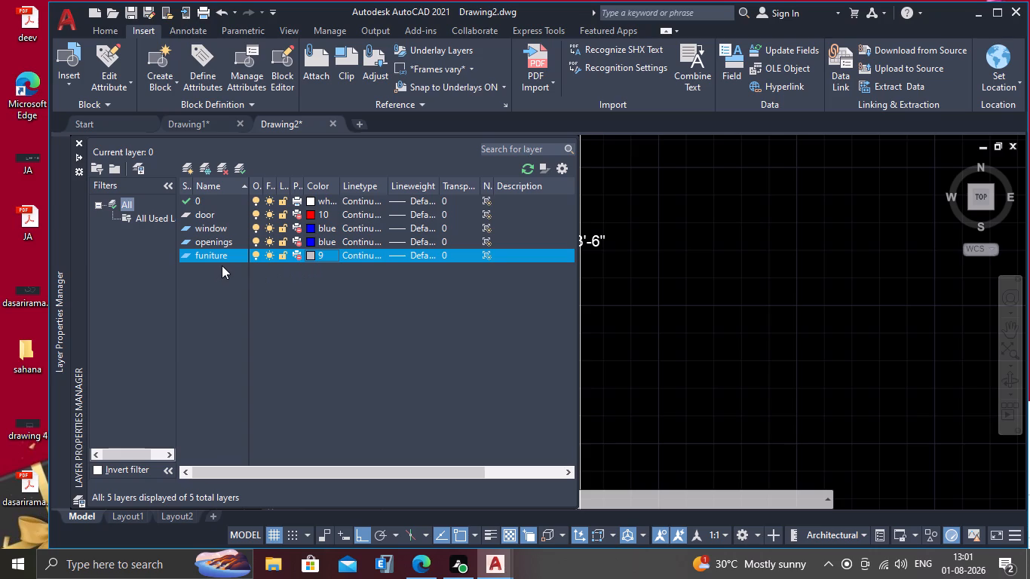
pyautogui.press('Return')
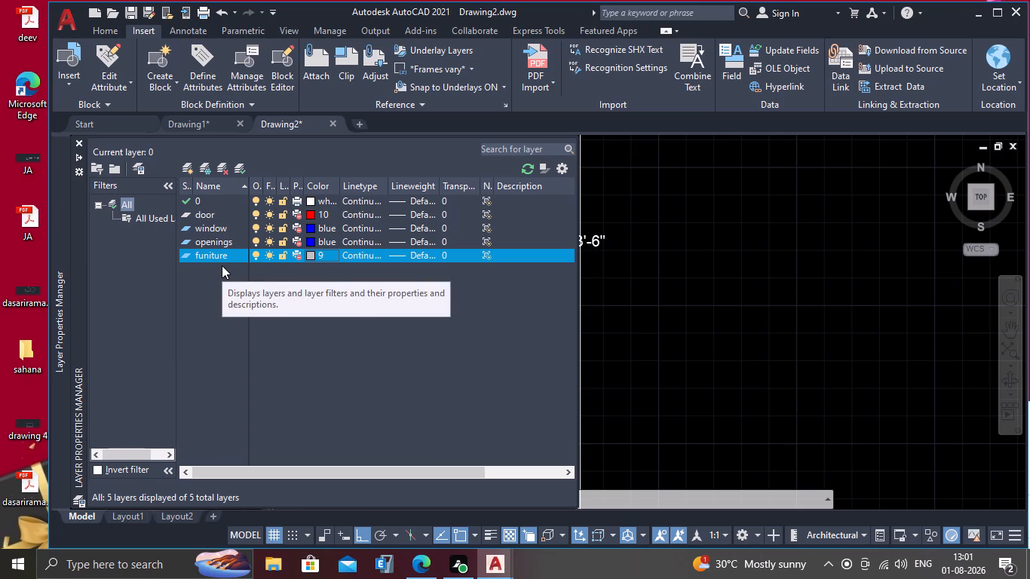
# Create a new layer named hatch with index color 163.
pyautogui.hotkey('alt', 'n')
pyautogui.press('BackSpace')
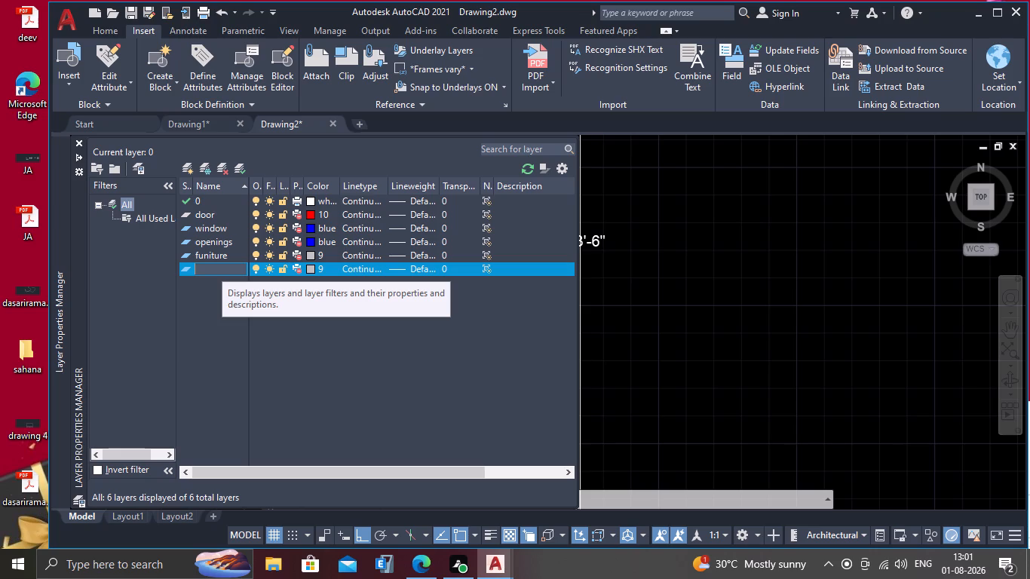
pyautogui.write('hat')
pyautogui.write('ch')
pyautogui.click(309, 265)
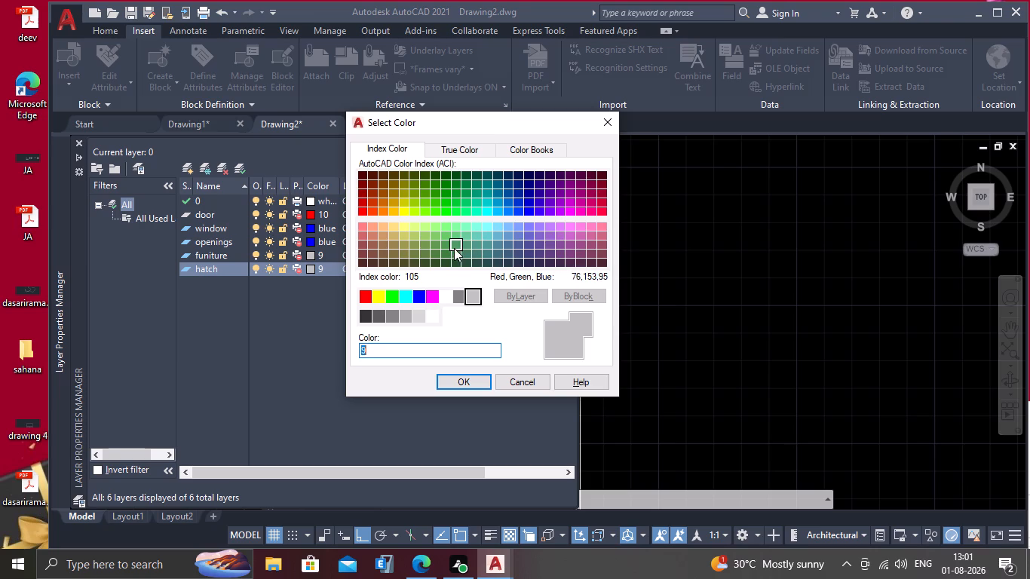
pyautogui.click(524, 237)
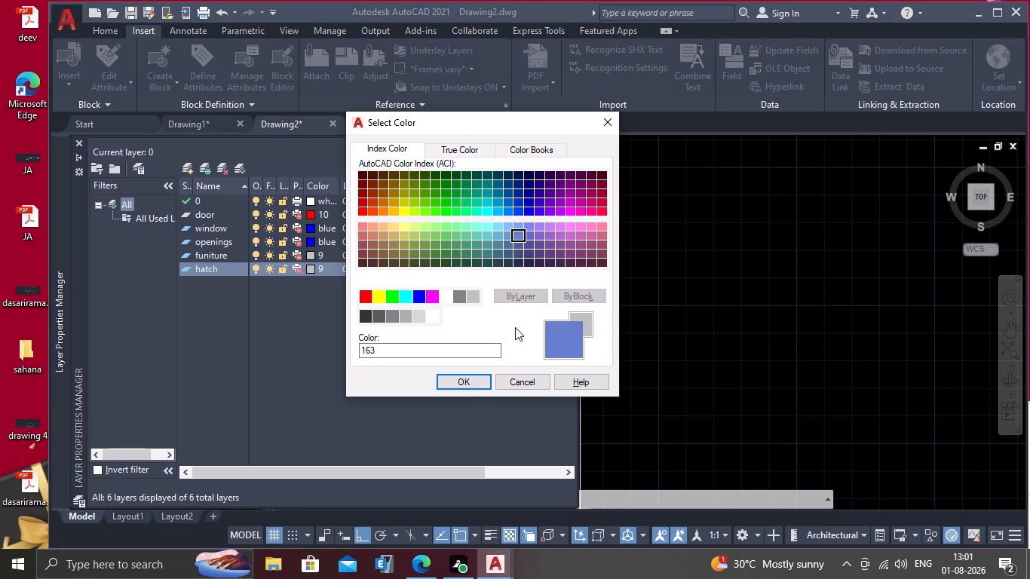
pyautogui.click(482, 386)
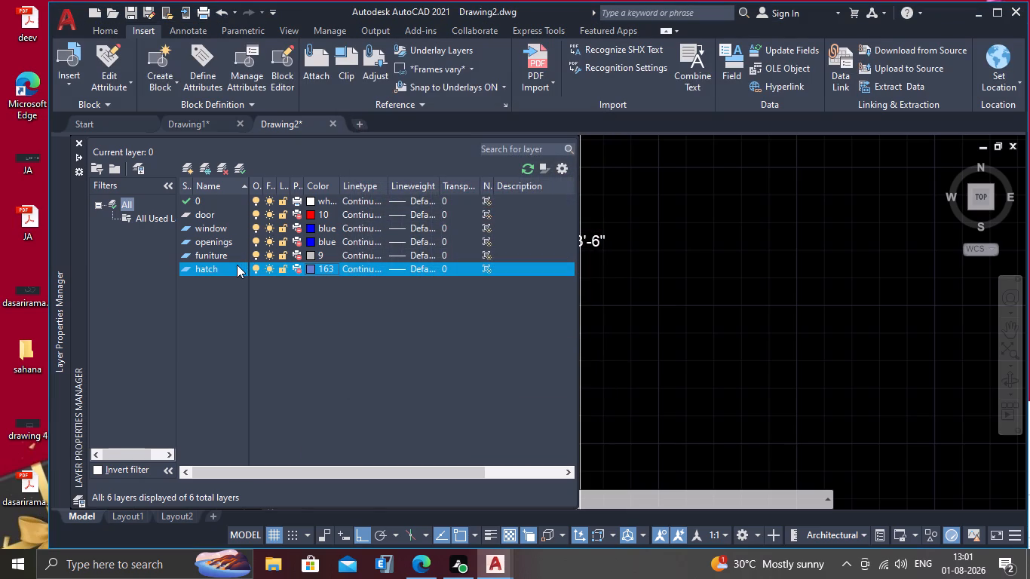
# Create a new layer named wall with the color white and close the layer manager.
pyautogui.hotkey('alt', 'n')
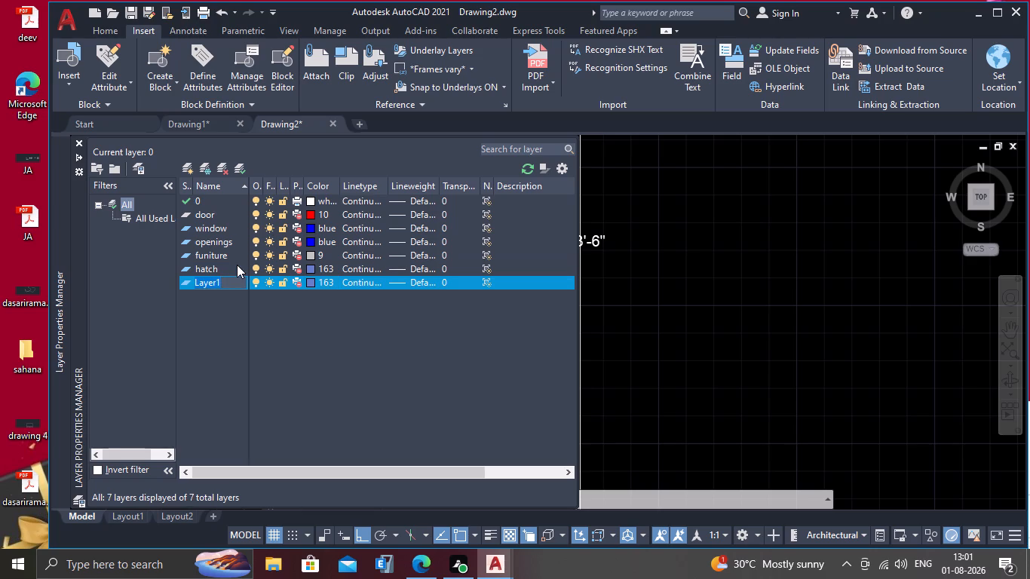
pyautogui.press('BackSpace')
pyautogui.write('wall')
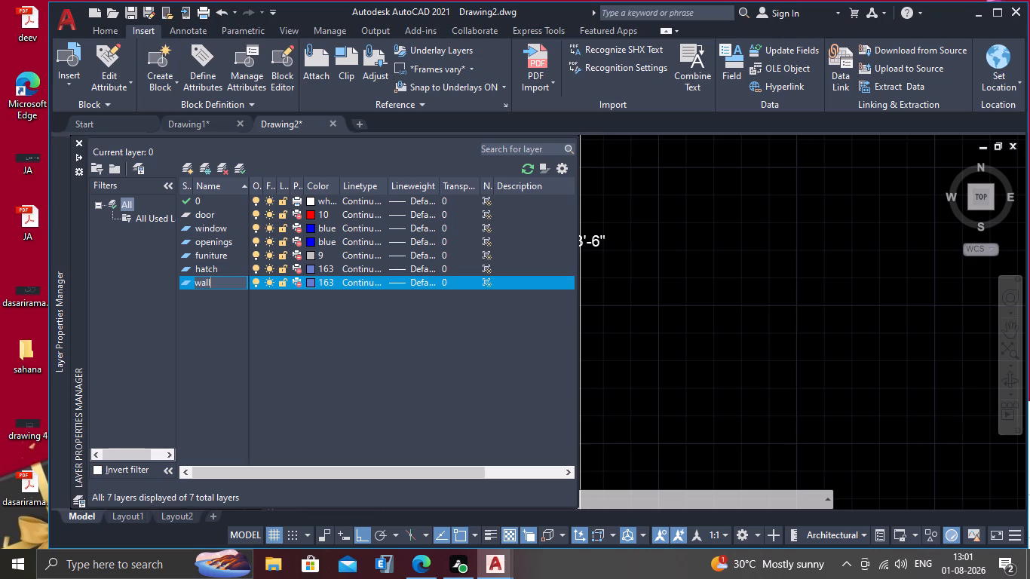
pyautogui.click(310, 283)
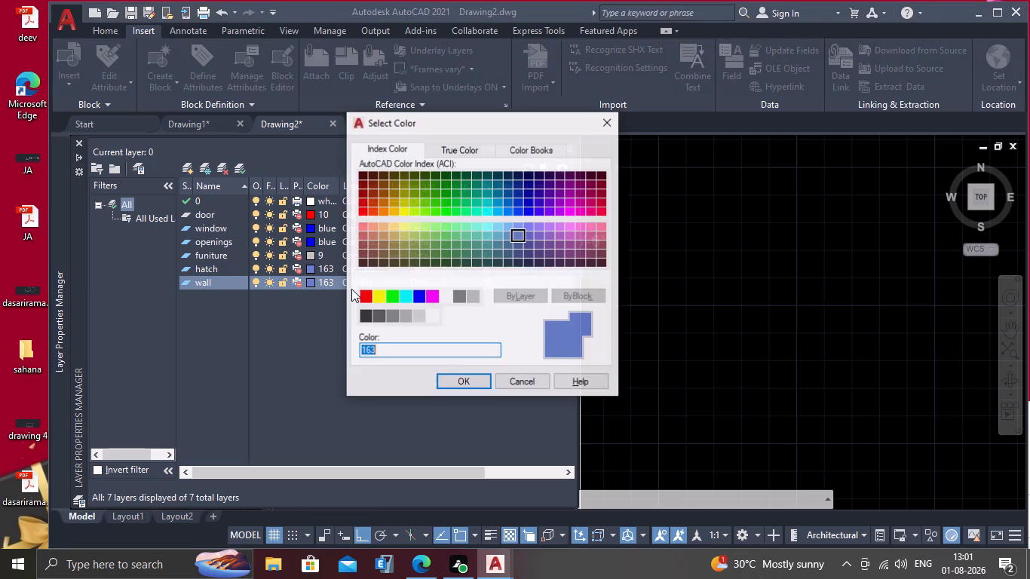
pyautogui.click(449, 305)
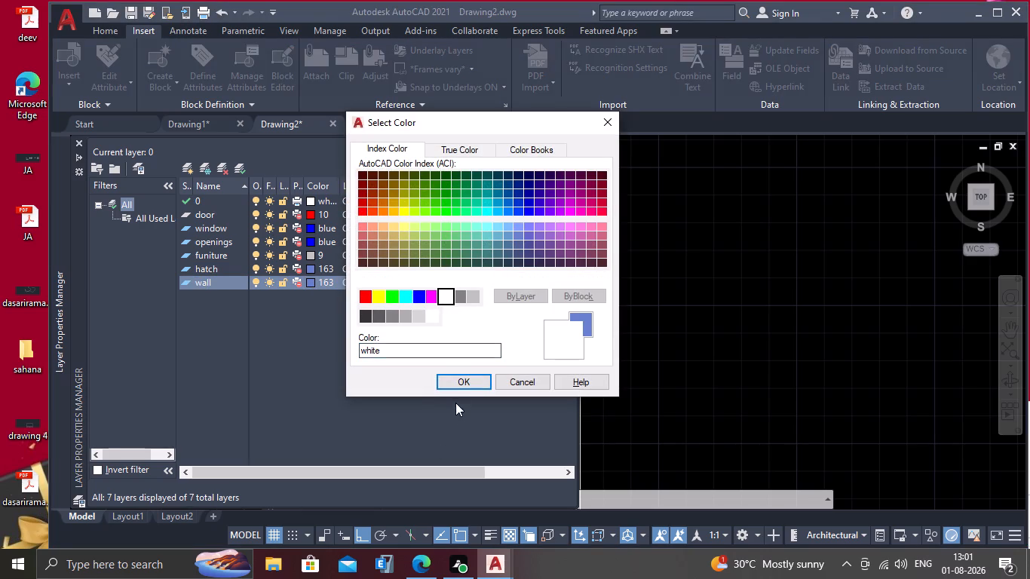
pyautogui.click(458, 384)
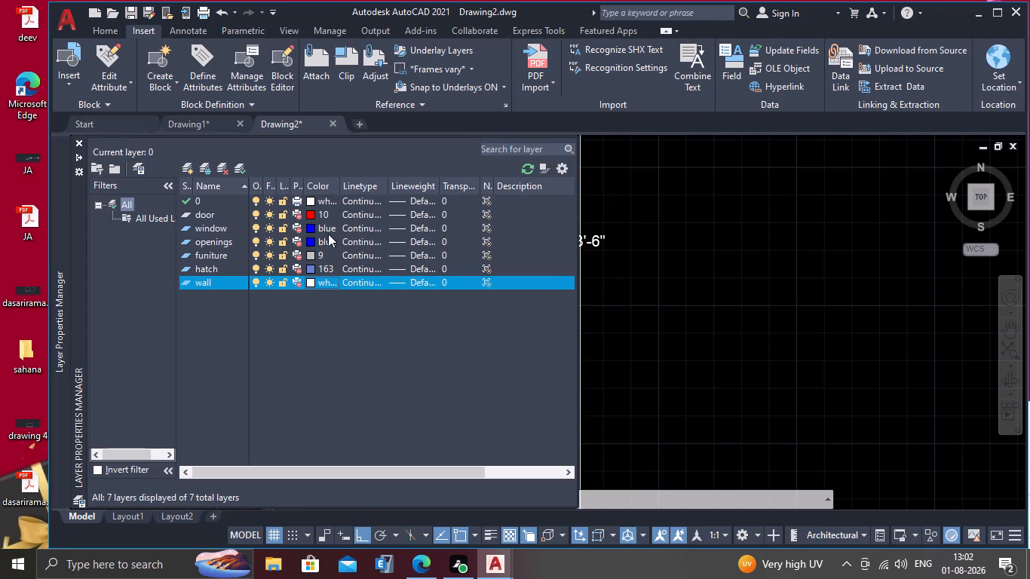
pyautogui.click(80, 144)
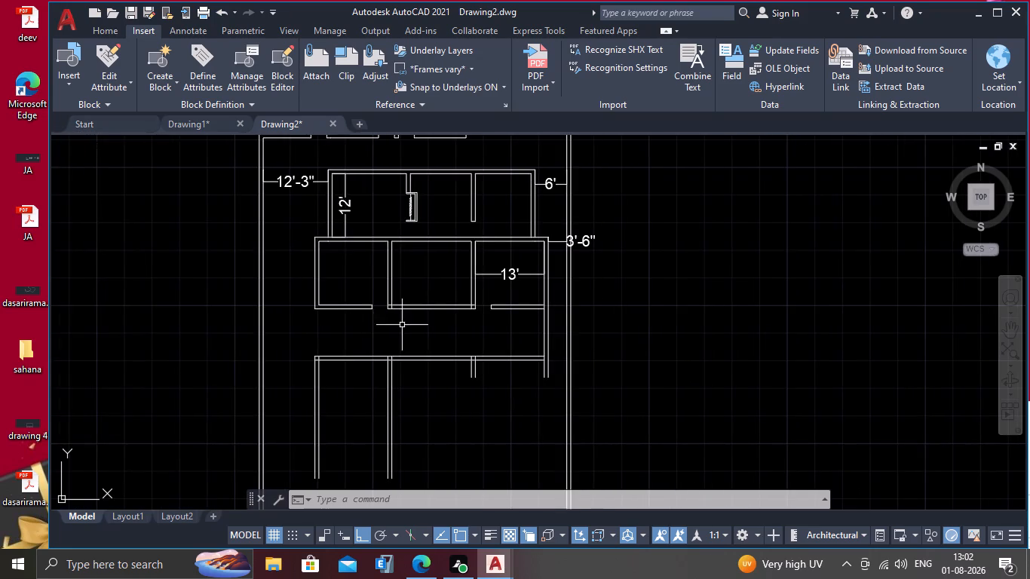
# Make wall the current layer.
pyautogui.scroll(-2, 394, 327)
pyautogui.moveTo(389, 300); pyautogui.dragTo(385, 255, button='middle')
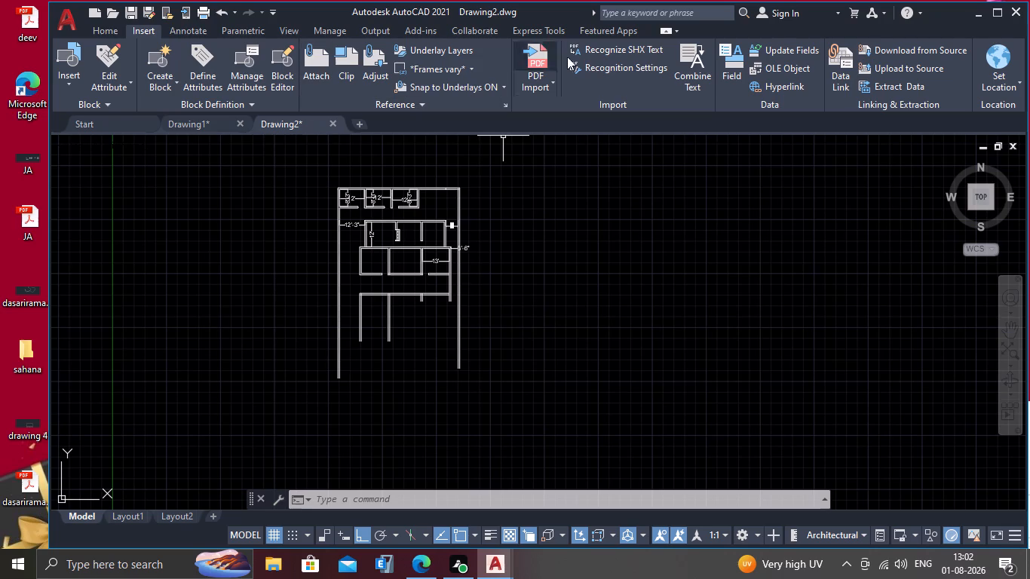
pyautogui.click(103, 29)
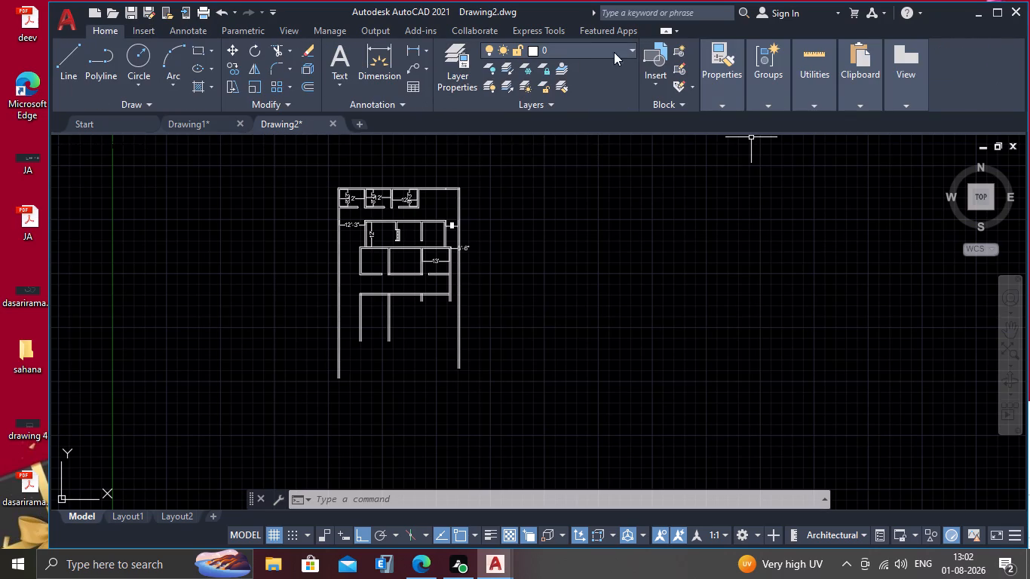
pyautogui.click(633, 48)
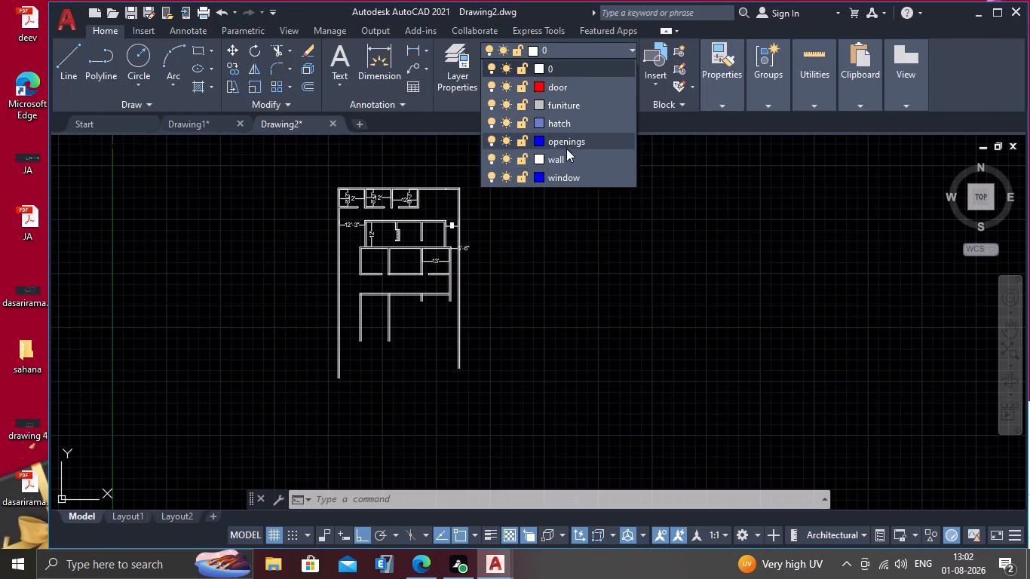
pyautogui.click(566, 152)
# Make openings the current layer.
pyautogui.moveTo(434, 301); pyautogui.dragTo(453, 265, button='middle')
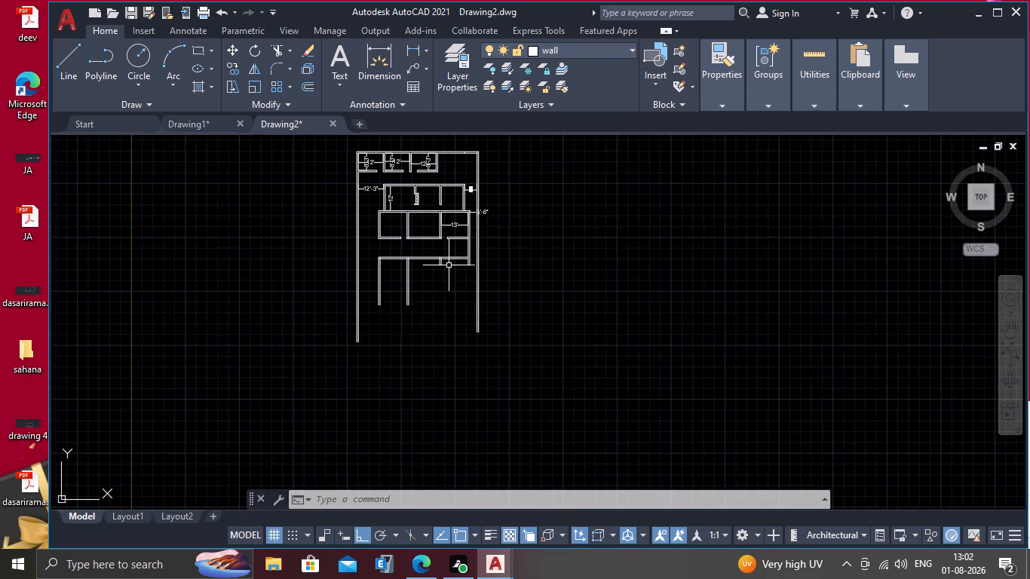
pyautogui.scroll(1, 425, 274)
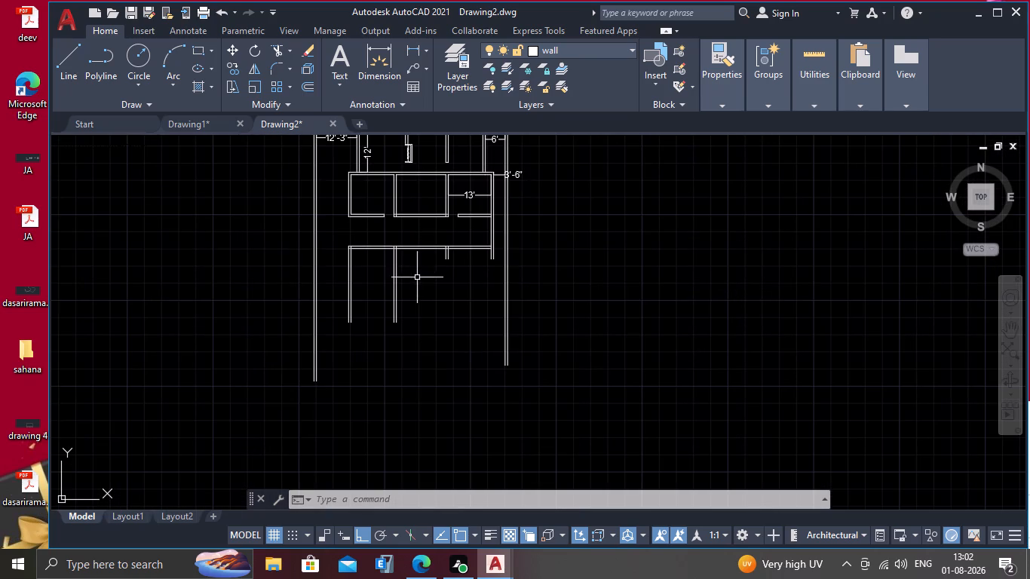
pyautogui.moveTo(345, 262); pyautogui.dragTo(351, 243, button='middle')
pyautogui.scroll(2, 382, 233)
pyautogui.moveTo(413, 209); pyautogui.dragTo(344, 299, button='middle')
pyautogui.click(626, 52)
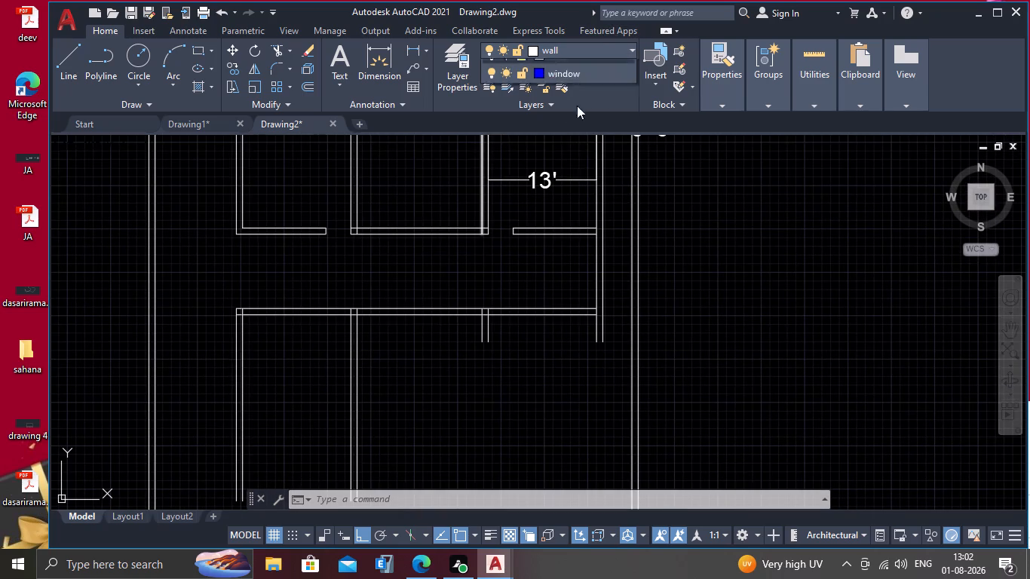
pyautogui.click(559, 139)
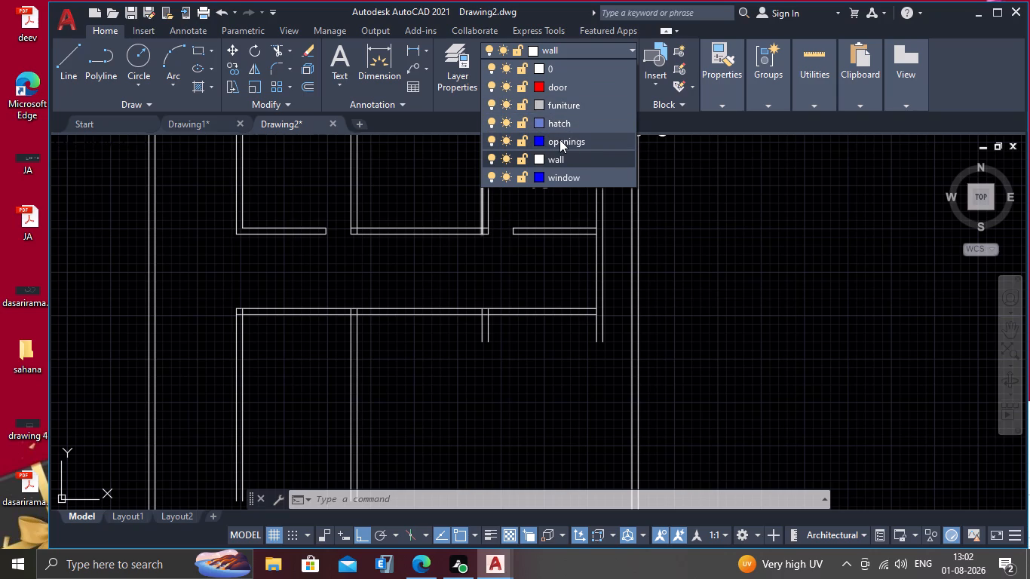
# Change the openings layer's color to index color 130.
pyautogui.click(578, 46)
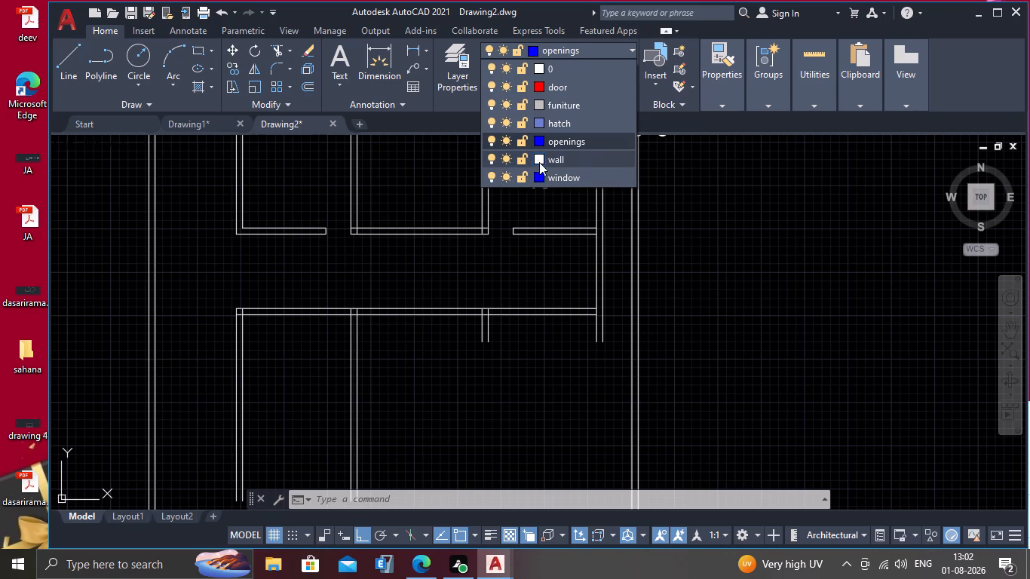
pyautogui.click(539, 142)
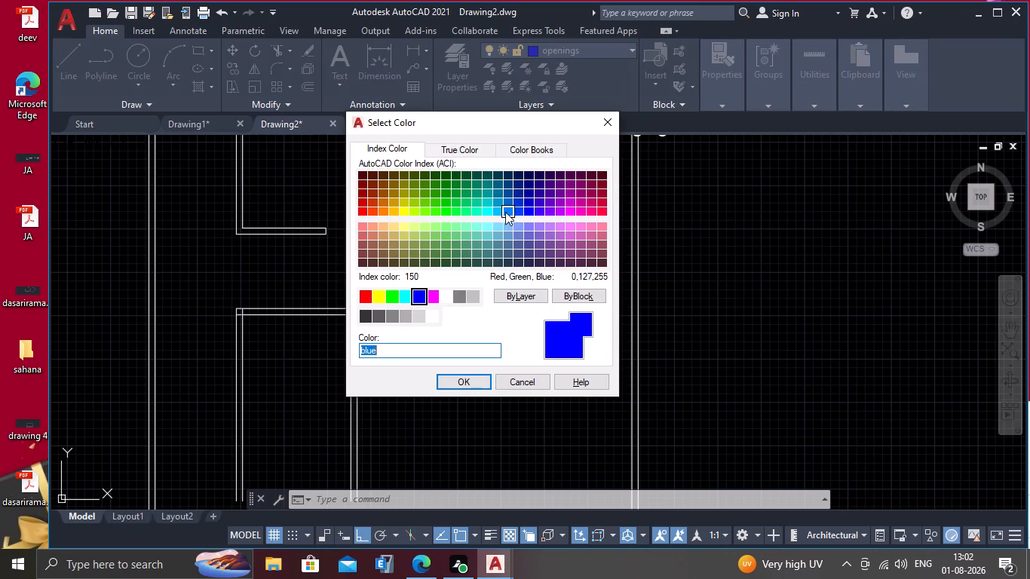
pyautogui.click(486, 211)
pyautogui.click(459, 381)
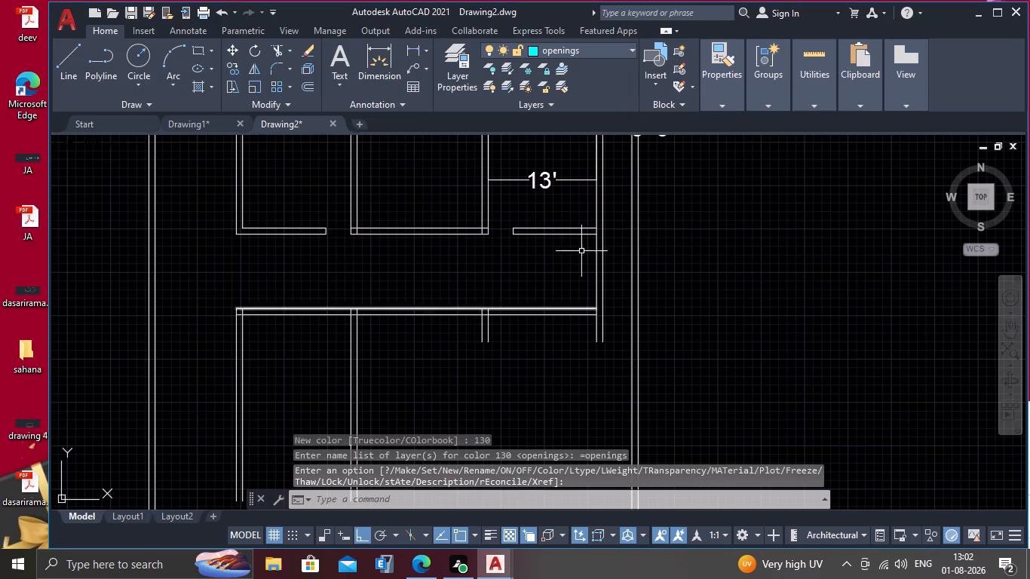
# Draw two vertical opening lines across the corridor, joining both faces of the wall between the first and second rooms to the wall below.
pyautogui.scroll(2, 327, 254)
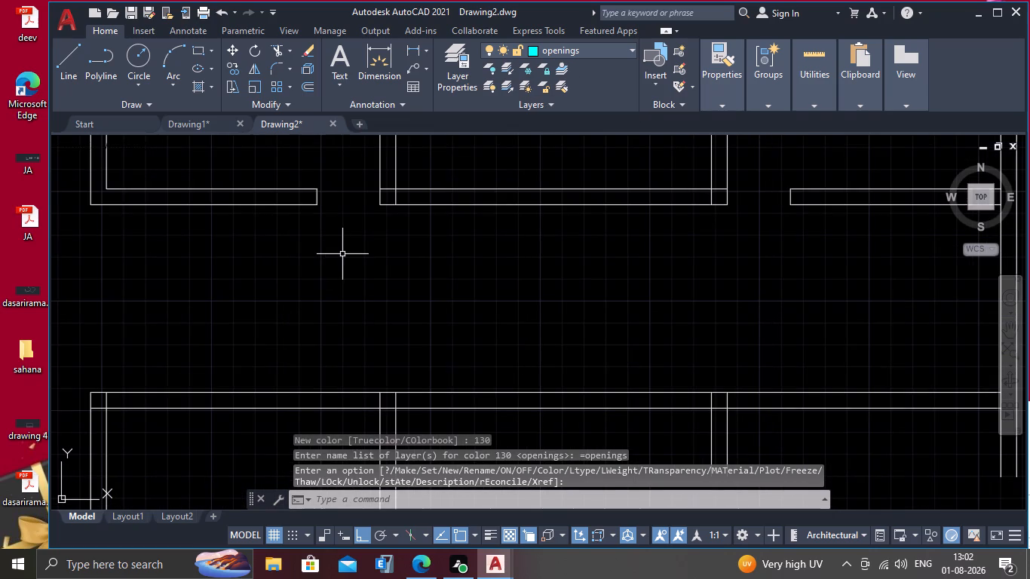
pyautogui.press('l')
pyautogui.press('Return')
pyautogui.scroll(2, 366, 256)
pyautogui.scroll(-3, 385, 220)
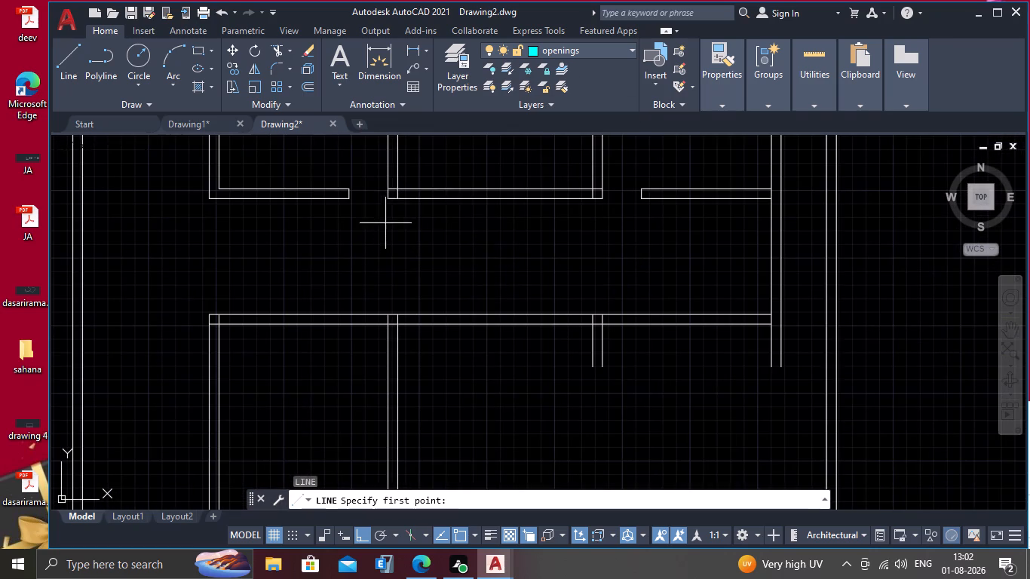
pyautogui.moveTo(386, 202); pyautogui.dragTo(386, 211)
pyautogui.click(390, 316)
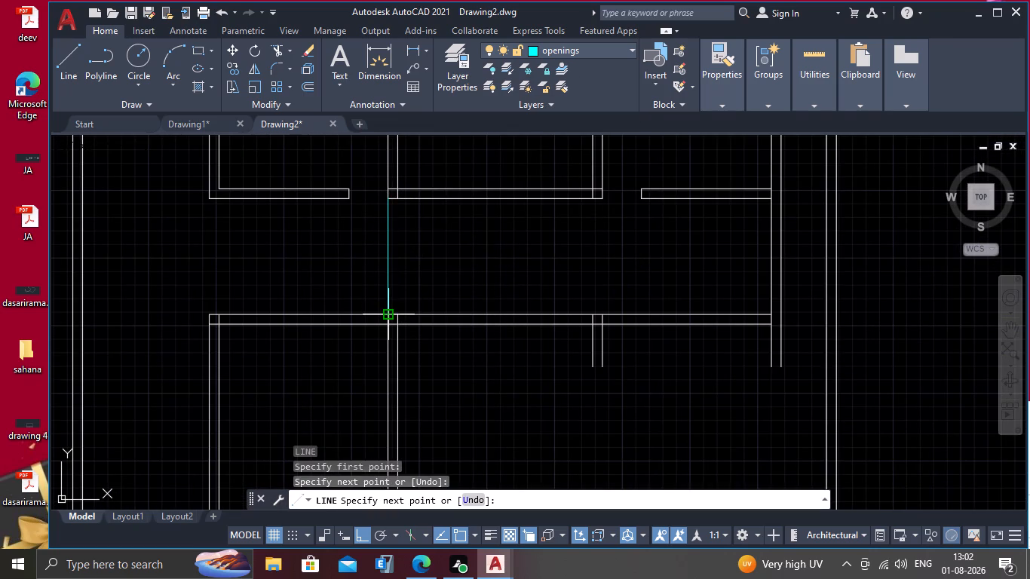
pyautogui.press('Escape')
pyautogui.press('Return')
pyautogui.scroll(2, 417, 320)
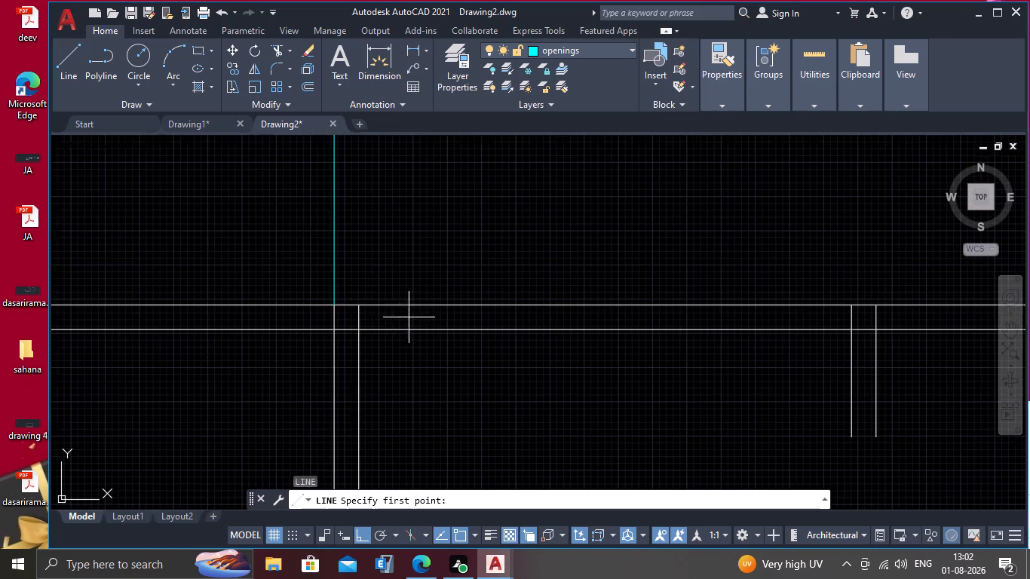
pyautogui.click(359, 304)
pyautogui.scroll(-3, 346, 259)
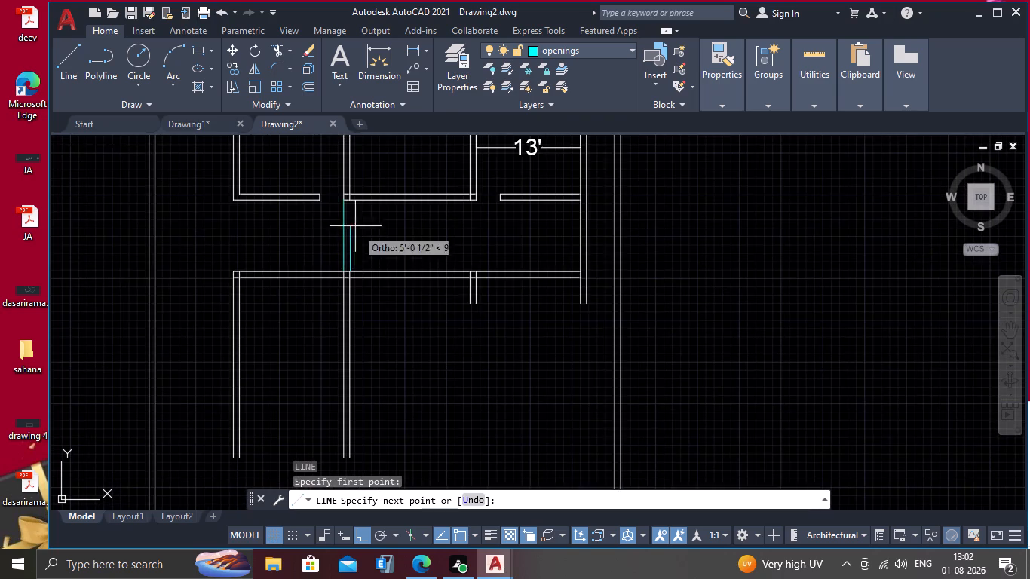
pyautogui.scroll(2, 343, 210)
pyautogui.click(350, 188)
pyautogui.press('Escape')
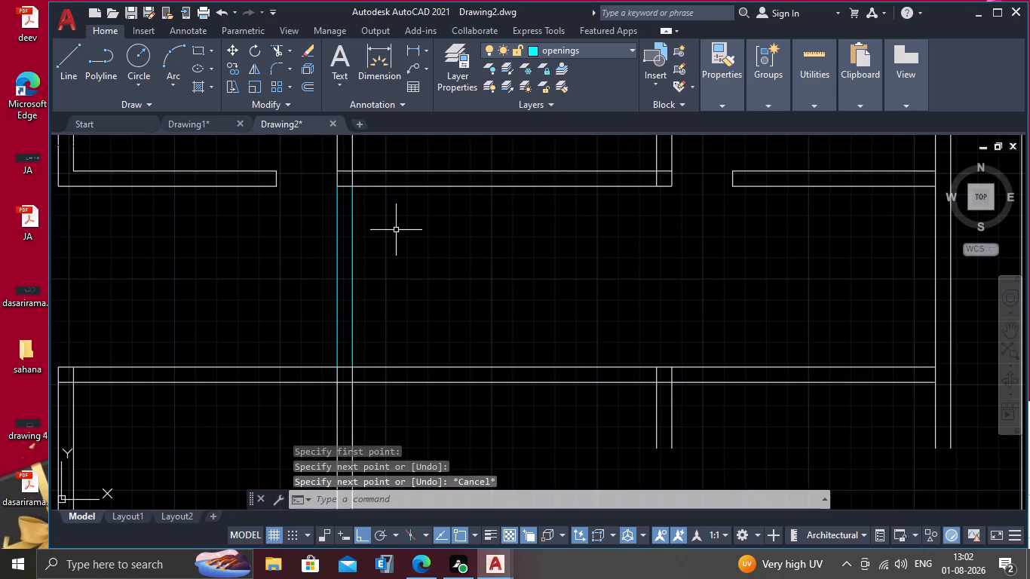
# Draw two vertical opening lines across the corridor, joining both faces of the wall between the second and third rooms to the wall below.
pyautogui.press('Return')
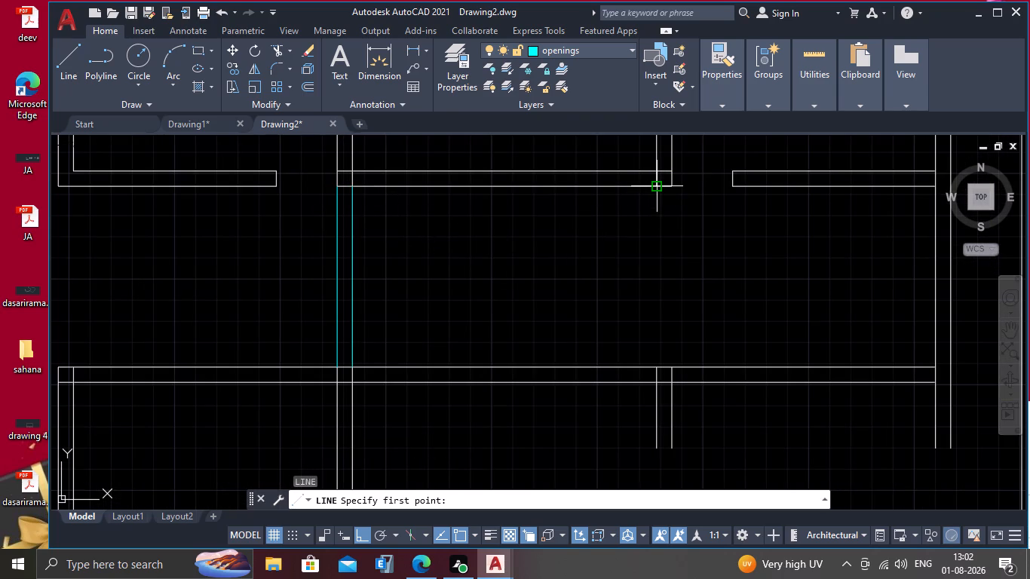
pyautogui.click(655, 188)
pyautogui.click(654, 368)
pyautogui.press('Escape')
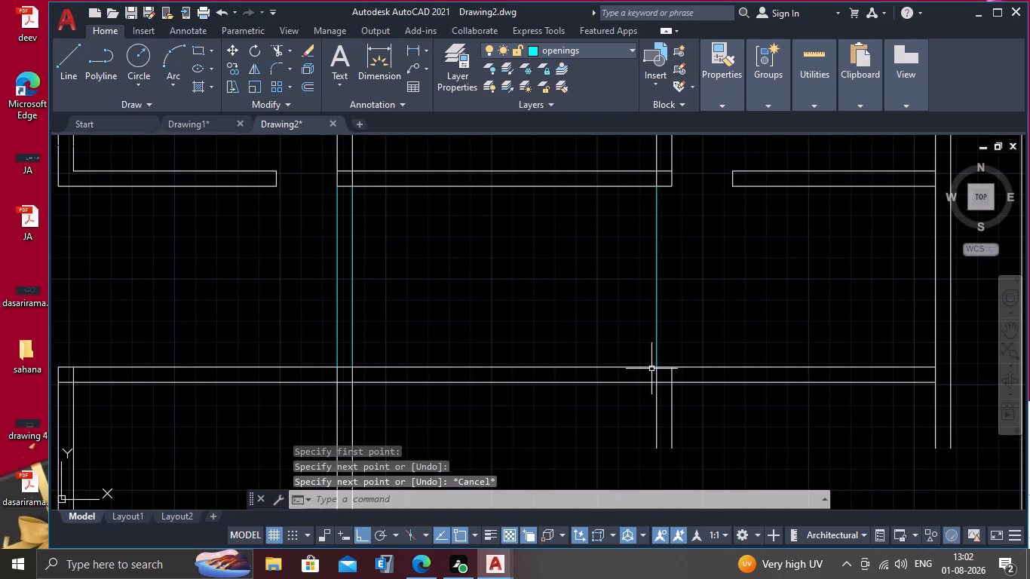
pyautogui.press('Escape')
pyautogui.press('Return')
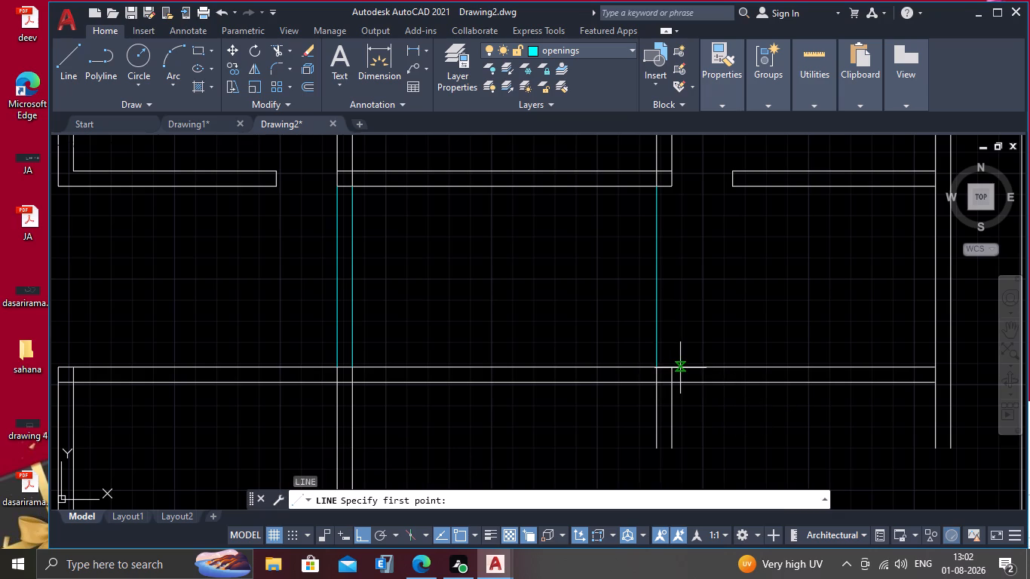
pyautogui.moveTo(673, 366); pyautogui.dragTo(673, 357)
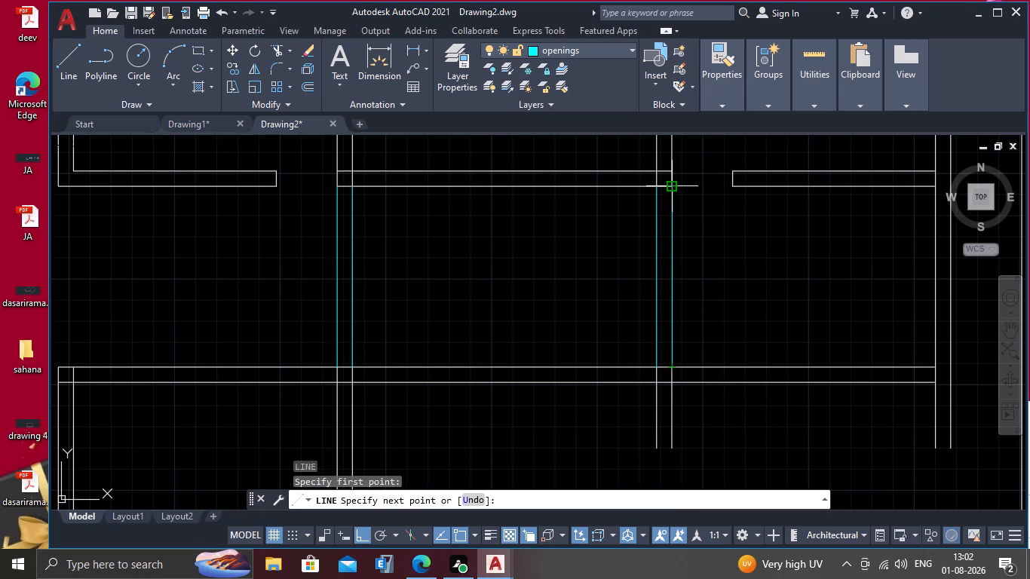
pyautogui.click(673, 188)
pyautogui.press('Escape')
# Draw crossed diagonal lines, joined along the bottom edge, inside the corridor opening strip below the wall between the second and third rooms.
pyautogui.press('Return')
pyautogui.scroll(1, 665, 217)
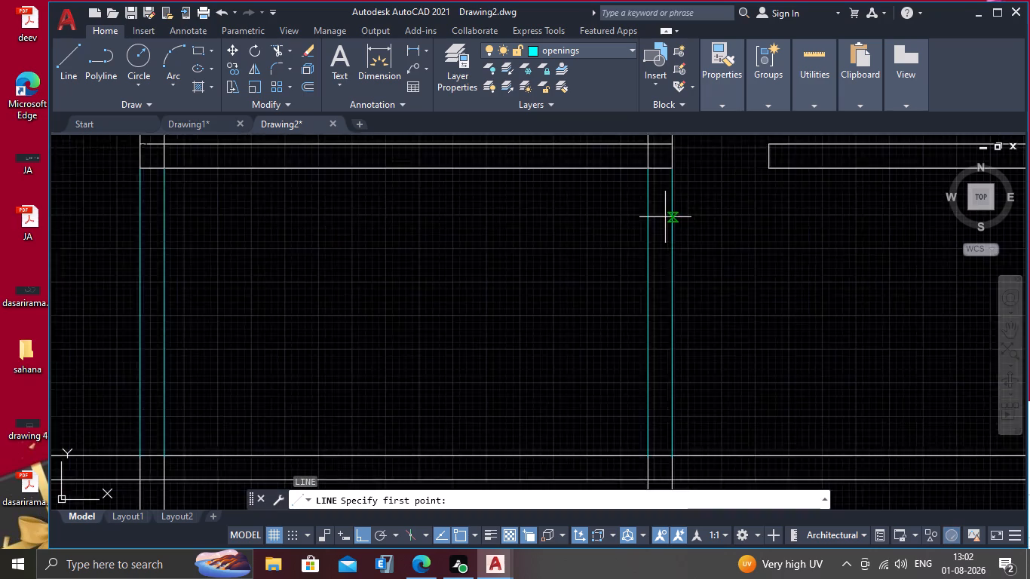
pyautogui.scroll(1, 665, 217)
pyautogui.click(635, 140)
pyautogui.scroll(-4, 658, 300)
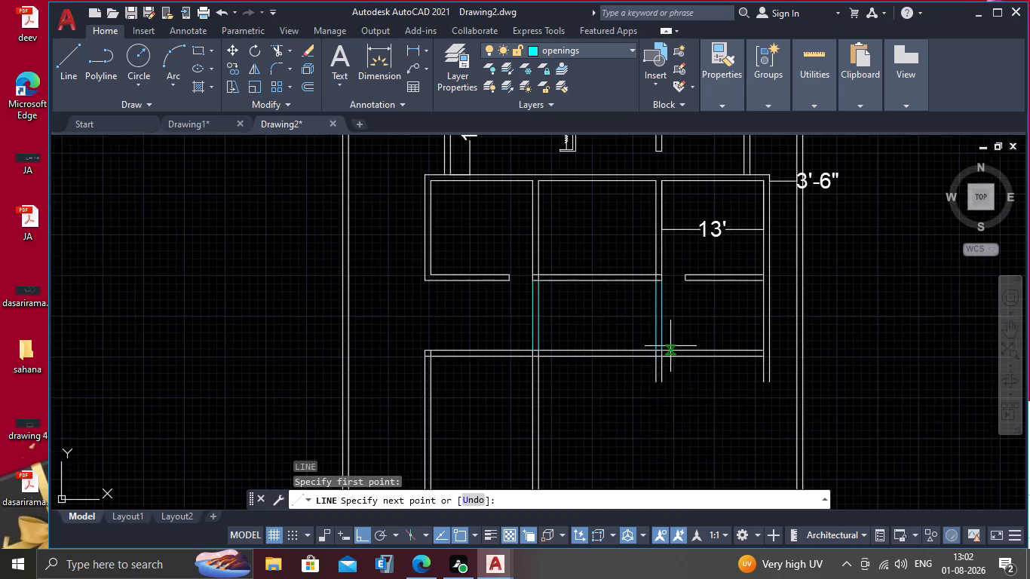
pyautogui.scroll(5, 663, 352)
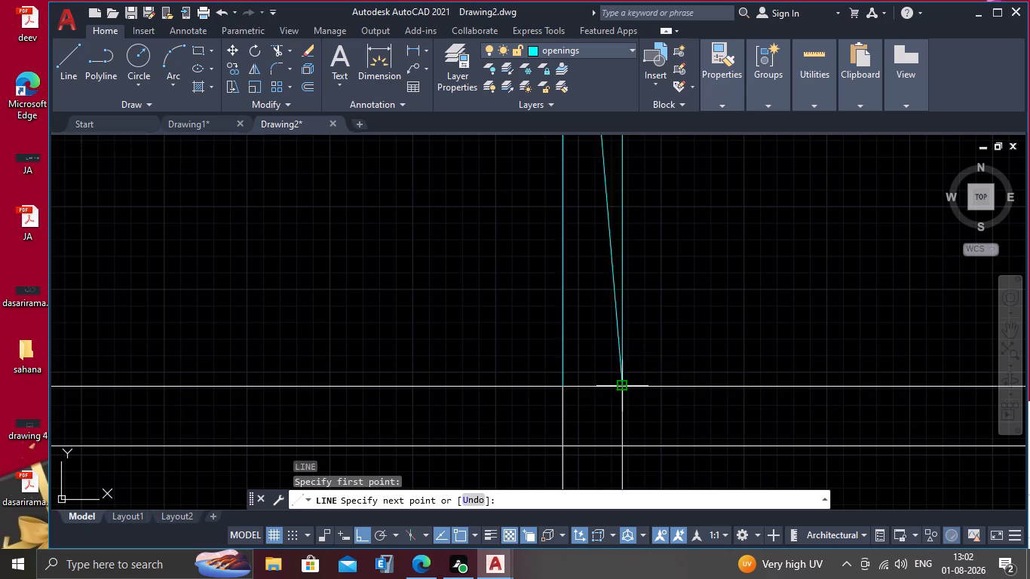
pyautogui.click(619, 389)
pyautogui.scroll(-1, 593, 378)
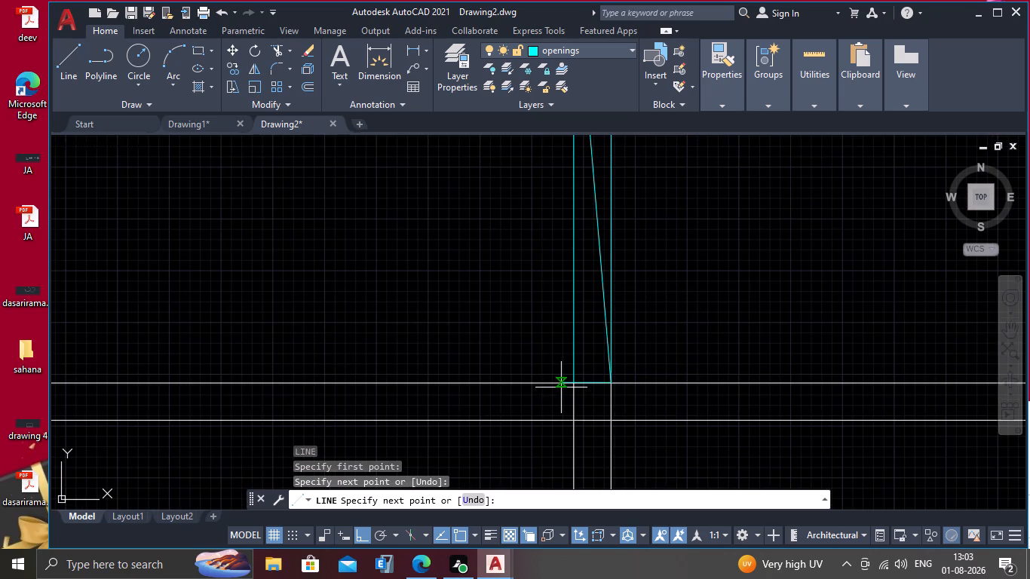
pyautogui.scroll(2, 581, 388)
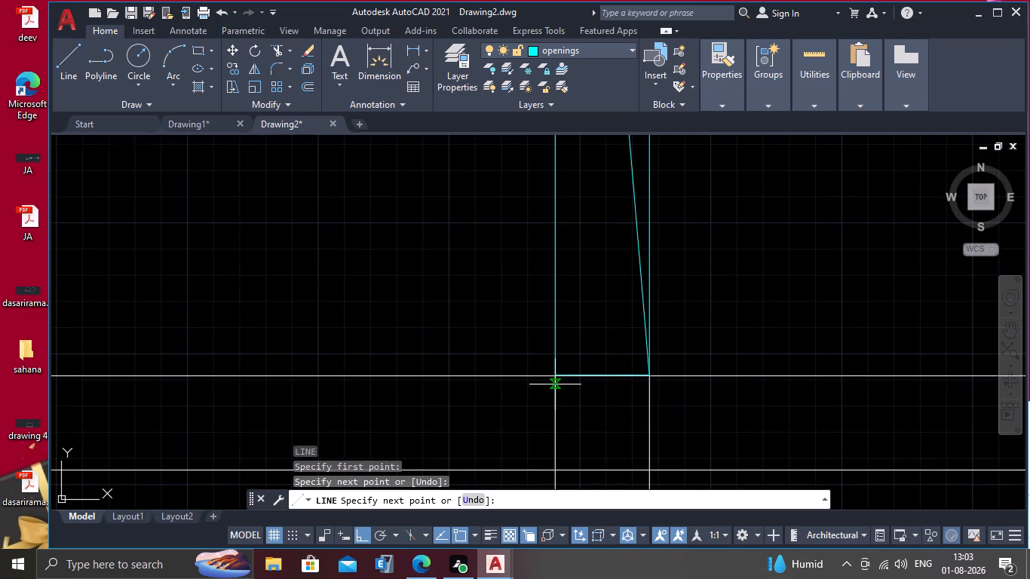
pyautogui.click(554, 379)
pyautogui.scroll(2, 568, 331)
pyautogui.scroll(-3, 569, 331)
pyautogui.moveTo(588, 292); pyautogui.dragTo(534, 525, button='middle')
pyautogui.scroll(-2, 546, 382)
pyautogui.moveTo(548, 319); pyautogui.dragTo(535, 496, button='middle')
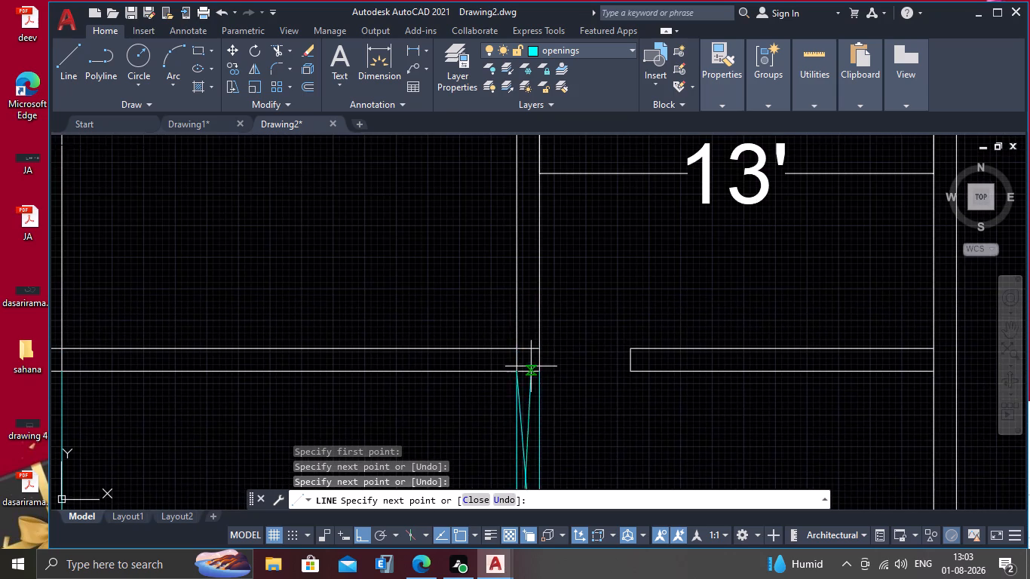
pyautogui.scroll(3, 529, 380)
pyautogui.click(550, 348)
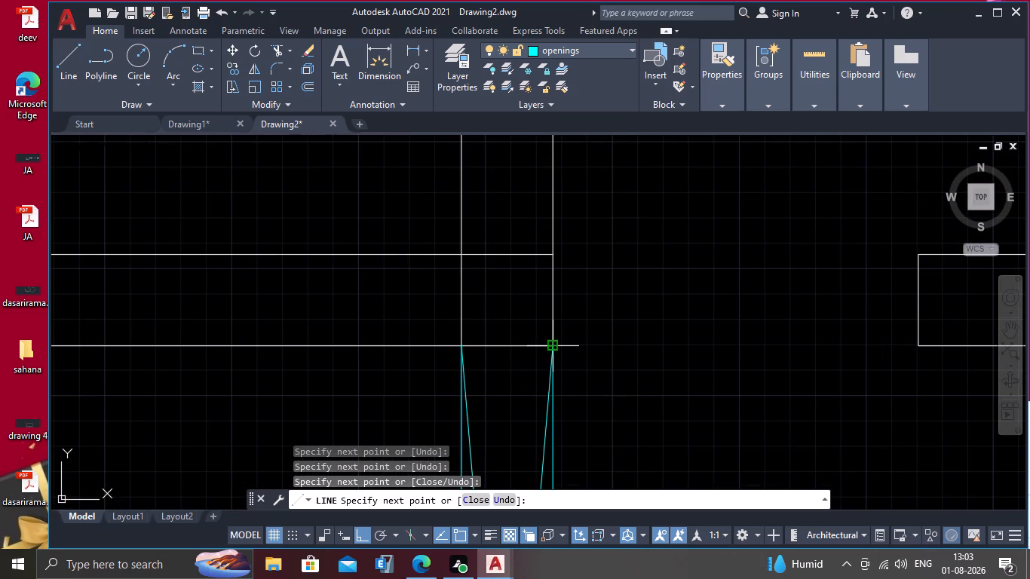
pyautogui.scroll(-6, 510, 380)
pyautogui.moveTo(508, 408); pyautogui.dragTo(612, 243, button='middle')
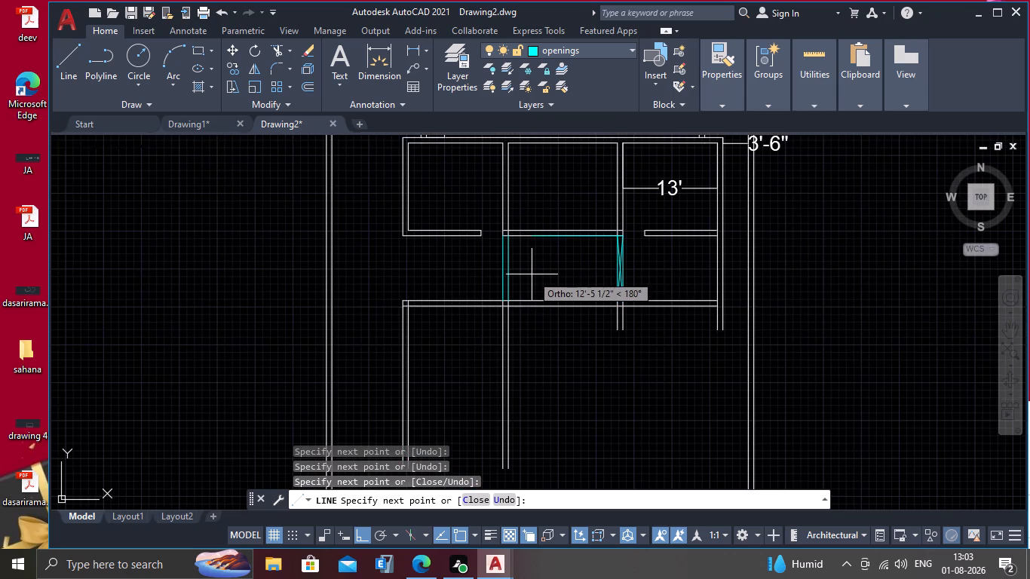
pyautogui.press('Escape')
# Draw matching crossed diagonals, joined along the bottom edge, inside the corridor opening strip below the wall between the first and second rooms.
pyautogui.scroll(1, 483, 252)
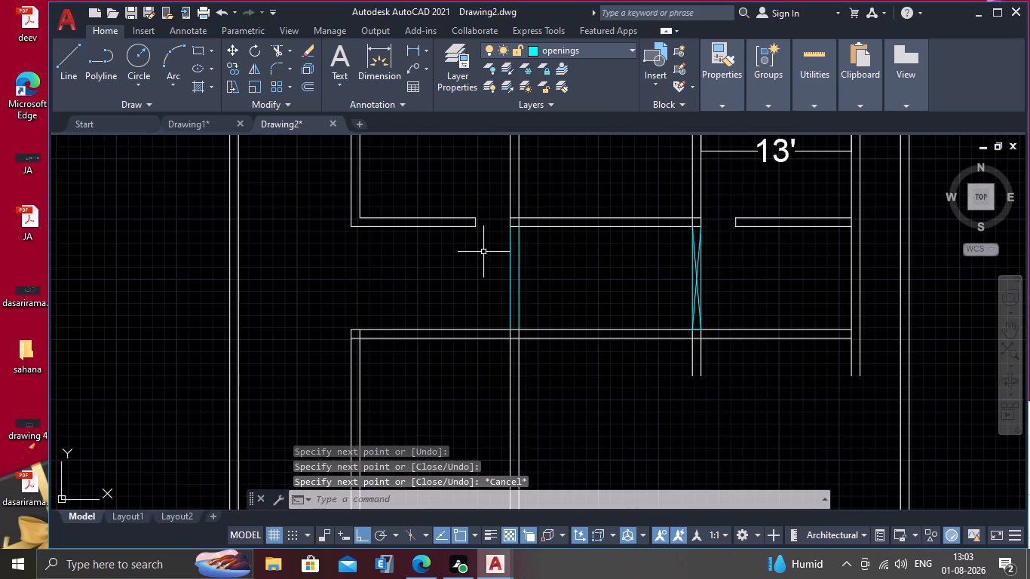
pyautogui.press('Return')
pyautogui.scroll(3, 529, 315)
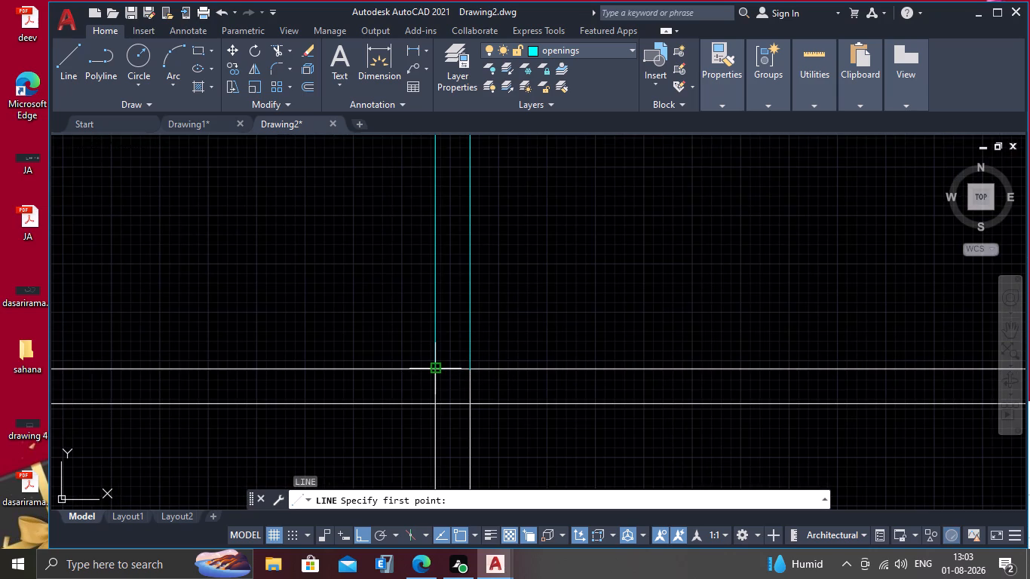
pyautogui.scroll(-3, 424, 320)
pyautogui.scroll(3, 443, 220)
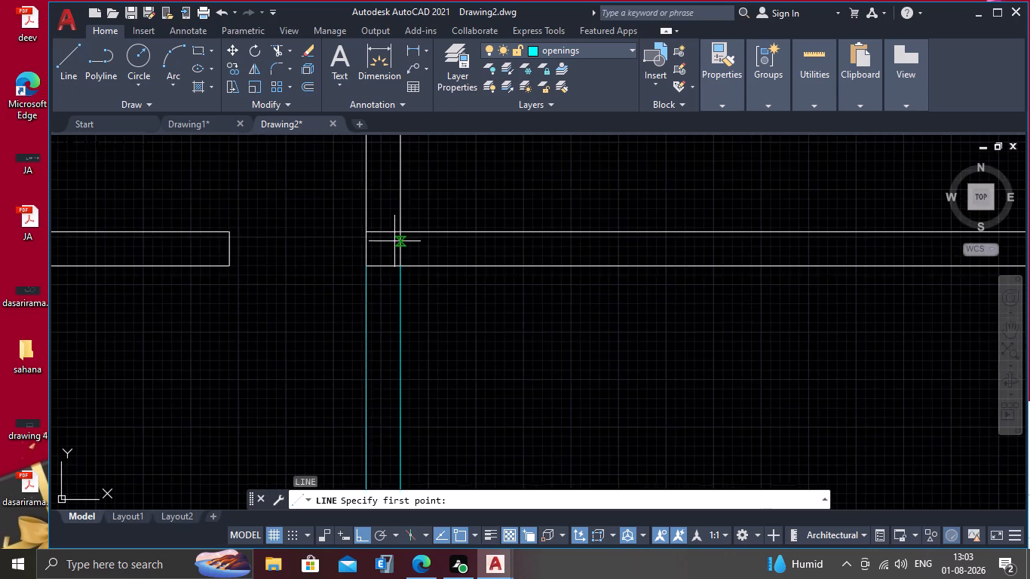
pyautogui.scroll(2, 384, 250)
pyautogui.moveTo(334, 292); pyautogui.dragTo(361, 320)
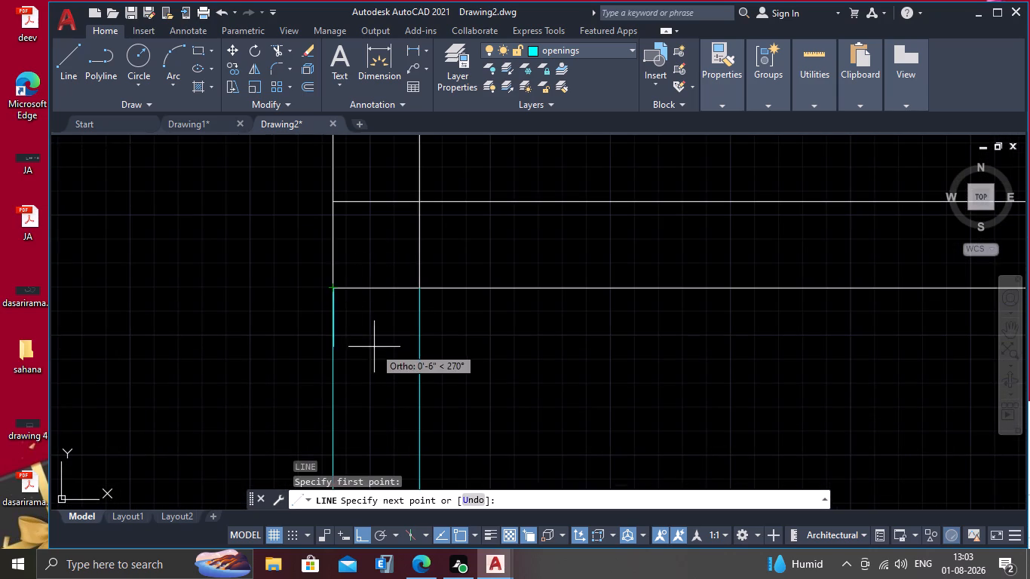
pyautogui.scroll(-3, 374, 347)
pyautogui.moveTo(378, 357); pyautogui.dragTo(373, 200, button='middle')
pyautogui.scroll(-1, 379, 271)
pyautogui.scroll(3, 387, 410)
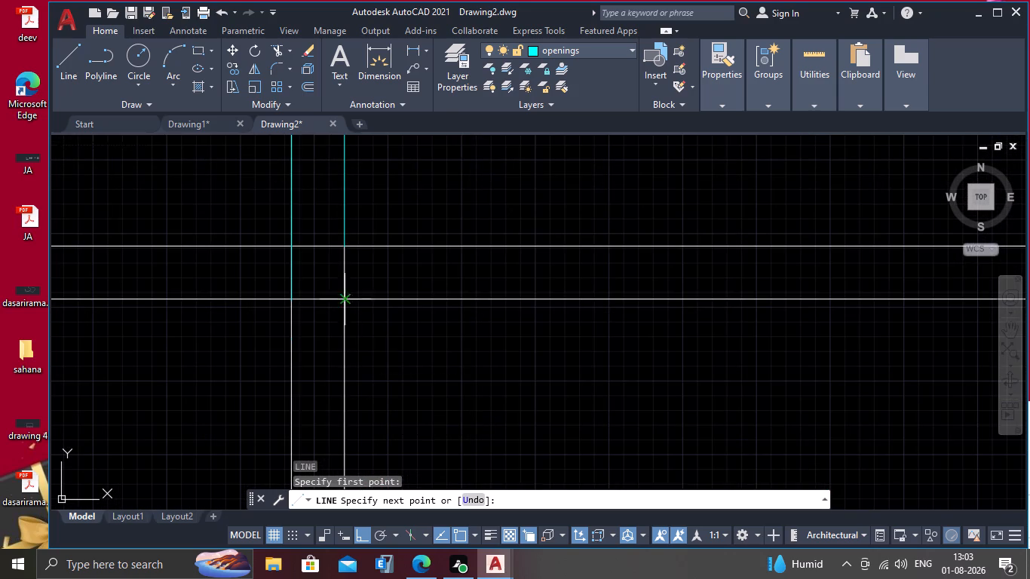
pyautogui.click(342, 246)
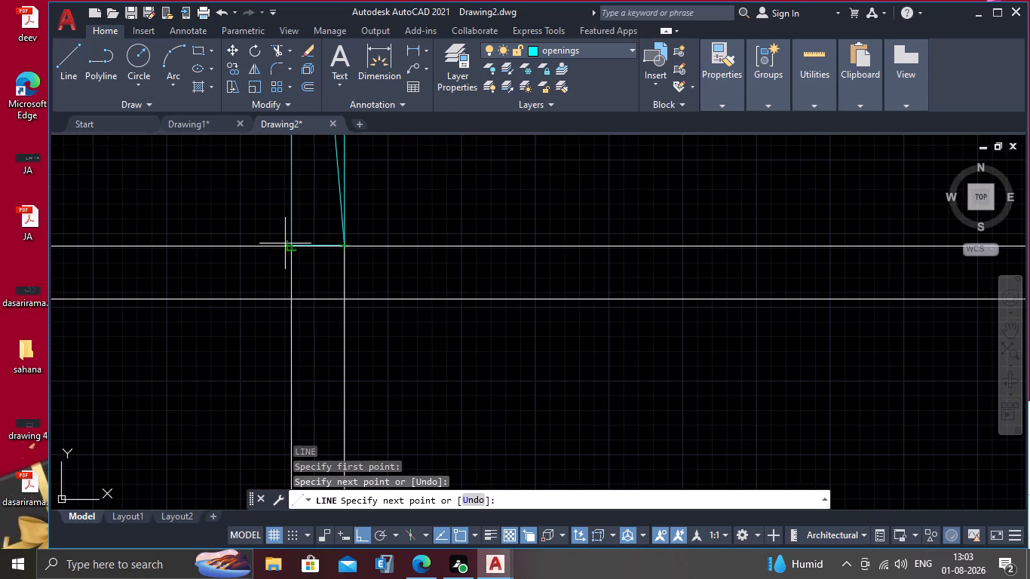
pyautogui.click(291, 246)
pyautogui.scroll(-5, 317, 211)
pyautogui.moveTo(326, 234); pyautogui.dragTo(325, 310, button='middle')
pyautogui.scroll(5, 324, 219)
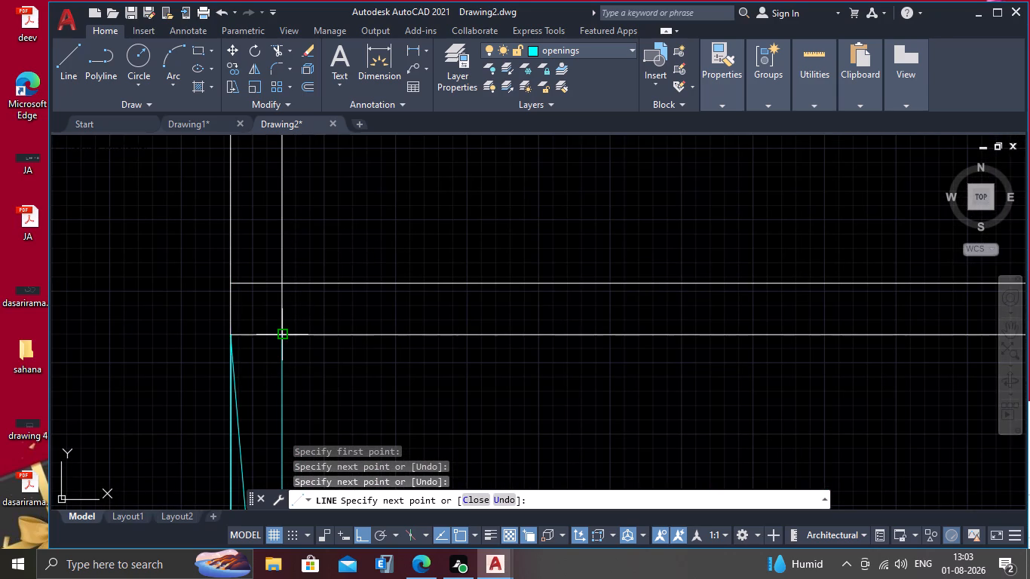
pyautogui.click(282, 338)
pyautogui.press('Escape')
# Draw a short vertical line through the three rooms' top wall, extending the second room's face of the wall between the second and third rooms.
pyautogui.scroll(-3, 269, 335)
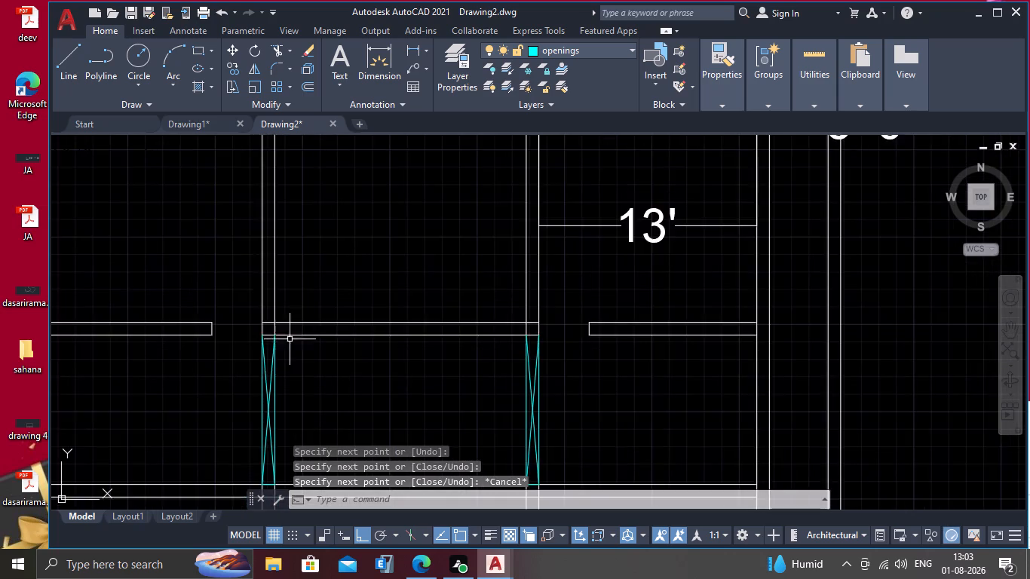
pyautogui.scroll(-2, 276, 354)
pyautogui.moveTo(293, 380); pyautogui.dragTo(331, 263, button='middle')
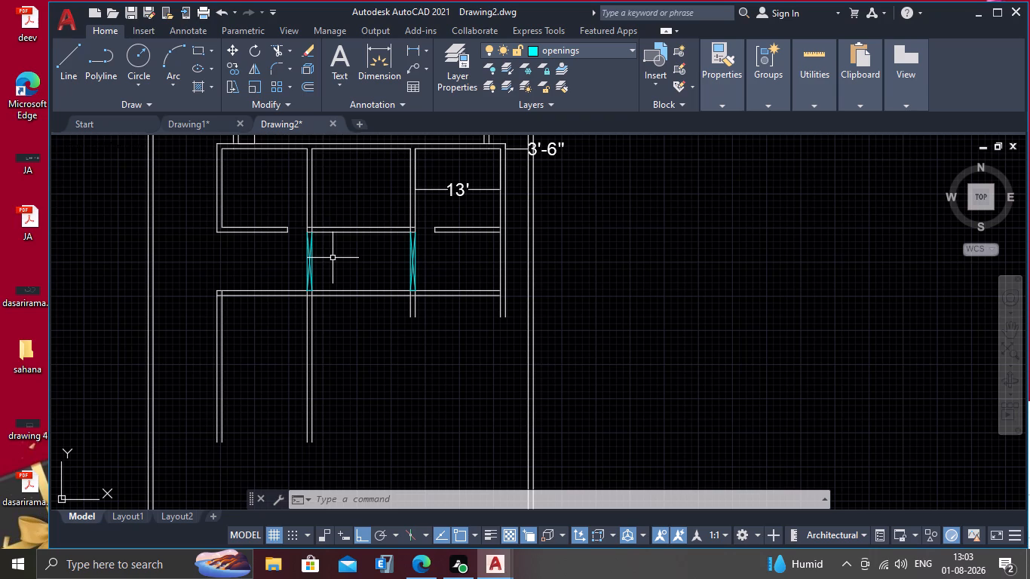
pyautogui.scroll(-1, 333, 258)
pyautogui.moveTo(318, 274); pyautogui.dragTo(352, 222, button='middle')
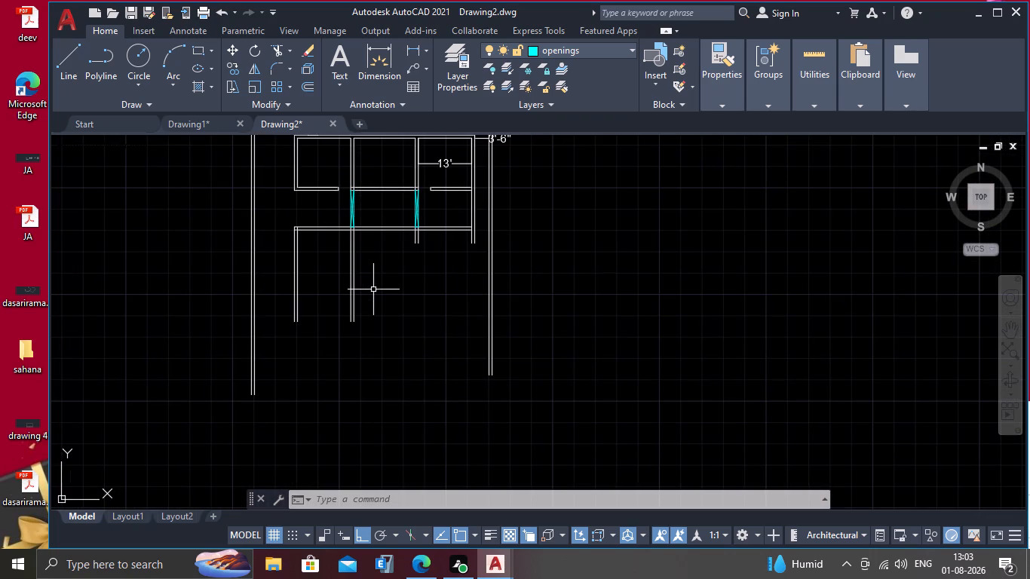
pyautogui.moveTo(375, 293); pyautogui.dragTo(359, 378, button='middle')
pyautogui.scroll(-1, 372, 307)
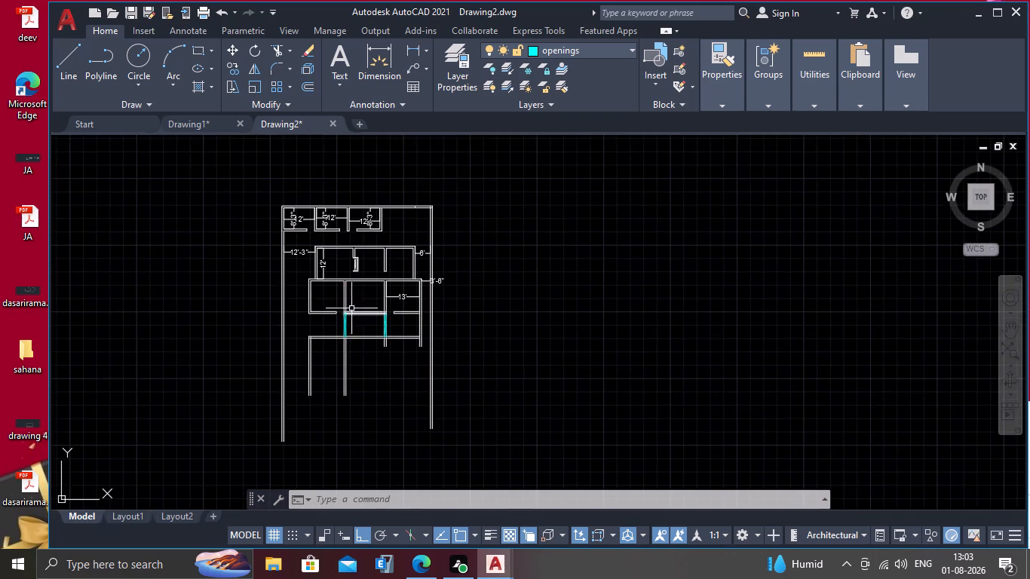
pyautogui.scroll(2, 354, 266)
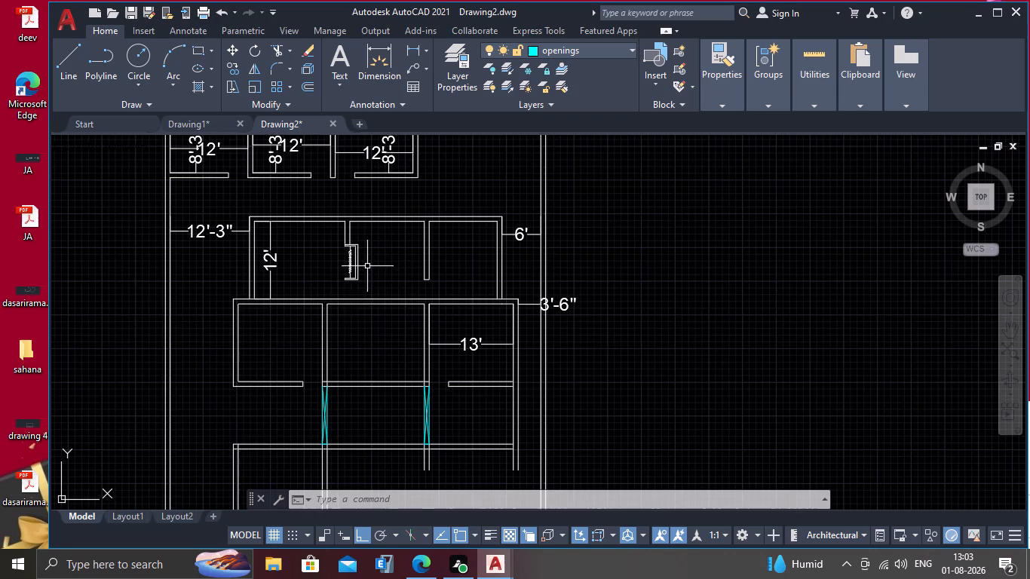
pyautogui.scroll(1, 367, 266)
pyautogui.moveTo(346, 345); pyautogui.dragTo(353, 312, button='middle')
pyautogui.scroll(2, 329, 274)
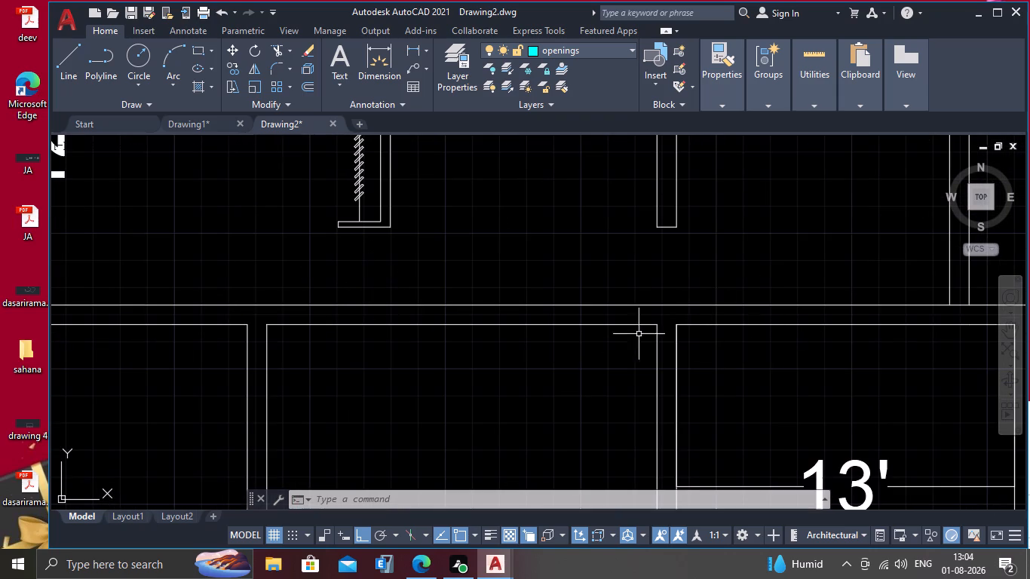
pyautogui.scroll(1, 648, 348)
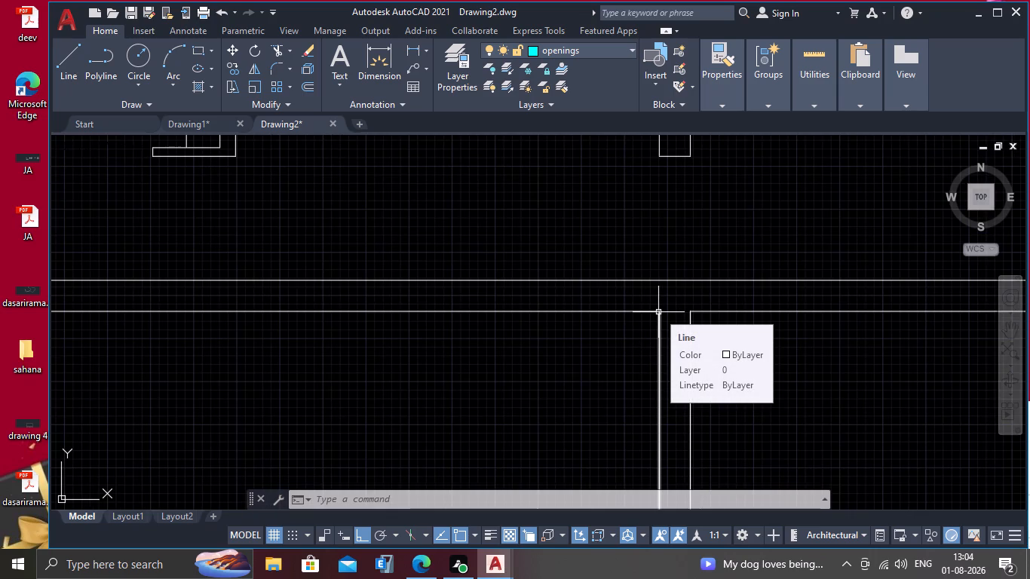
pyautogui.press('l')
pyautogui.press('Return')
pyautogui.click(660, 314)
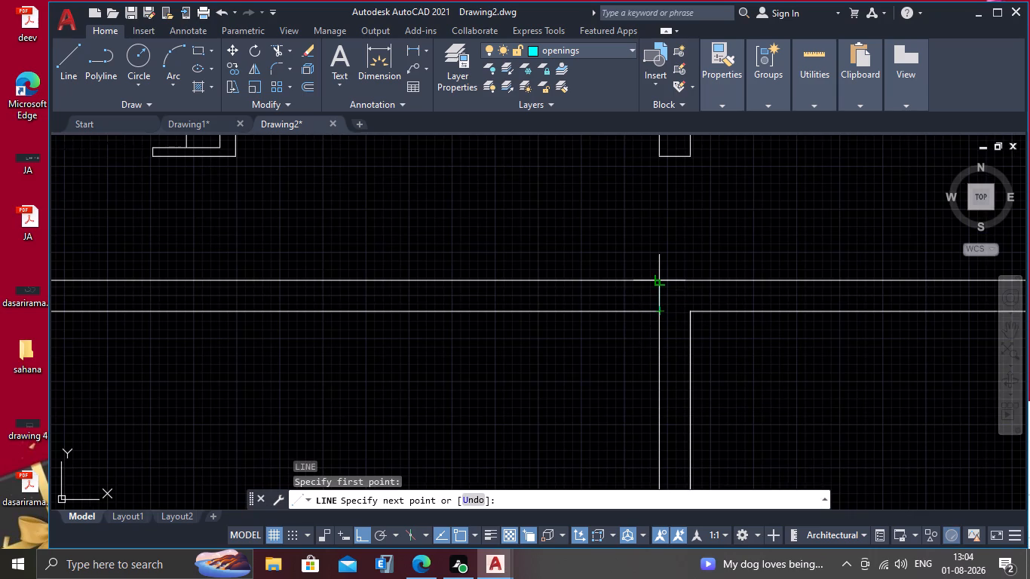
pyautogui.click(658, 282)
pyautogui.scroll(-2, 372, 317)
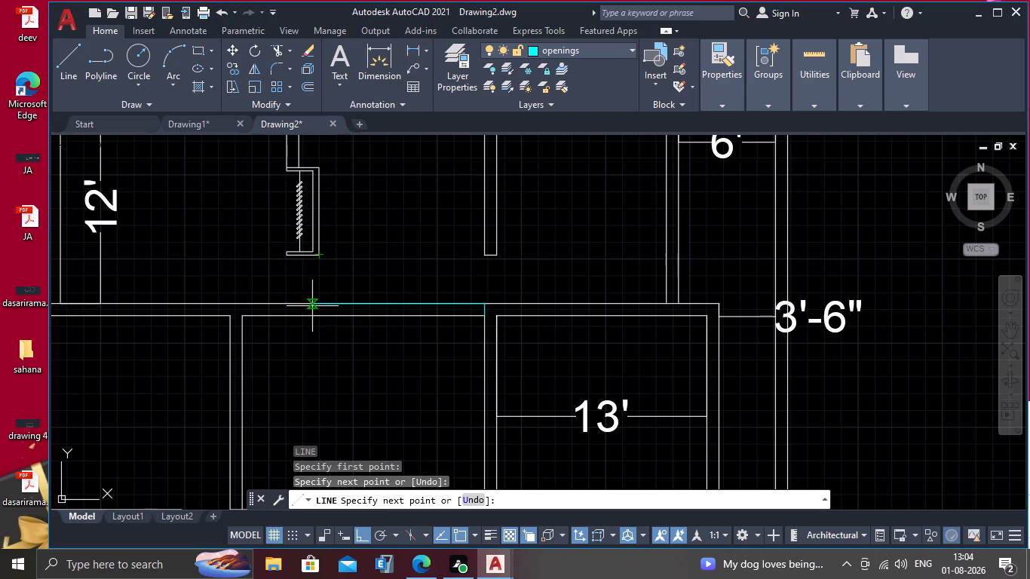
pyautogui.press('Escape')
# Make wall the current layer.
pyautogui.scroll(-2, 315, 375)
pyautogui.scroll(2, 342, 399)
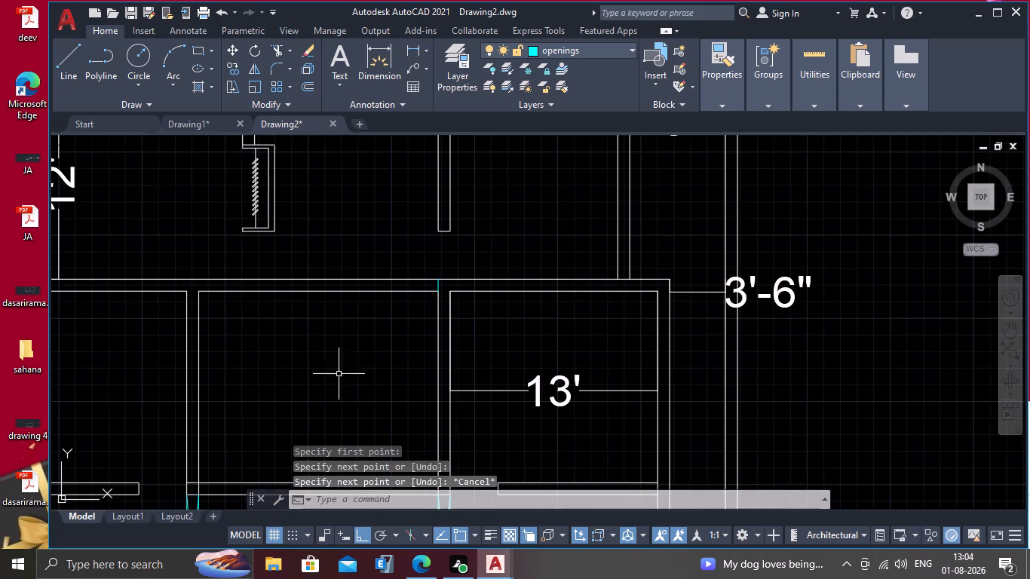
pyautogui.moveTo(344, 357); pyautogui.dragTo(387, 317, button='middle')
pyautogui.click(631, 46)
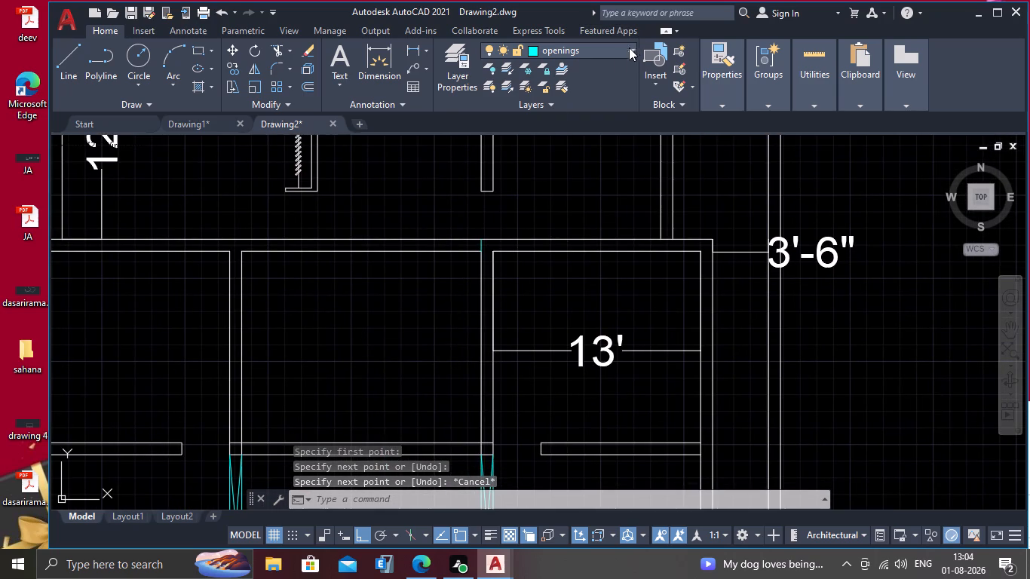
pyautogui.click(575, 162)
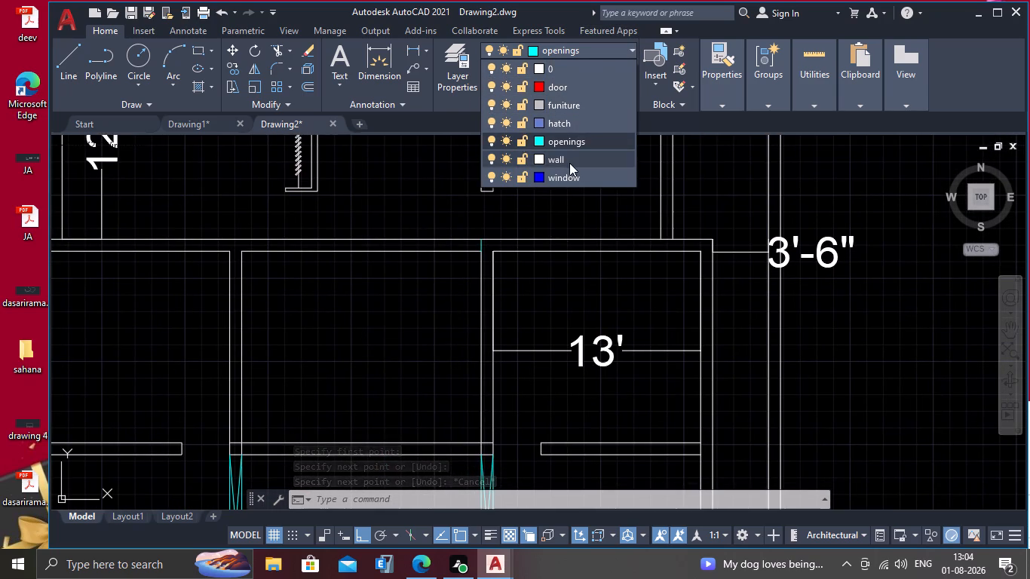
# Examine the corridor and the unfinished walls below it.
pyautogui.scroll(-2, 510, 191)
pyautogui.scroll(-1, 398, 319)
pyautogui.moveTo(401, 350); pyautogui.dragTo(463, 250, button='middle')
pyautogui.scroll(1, 416, 276)
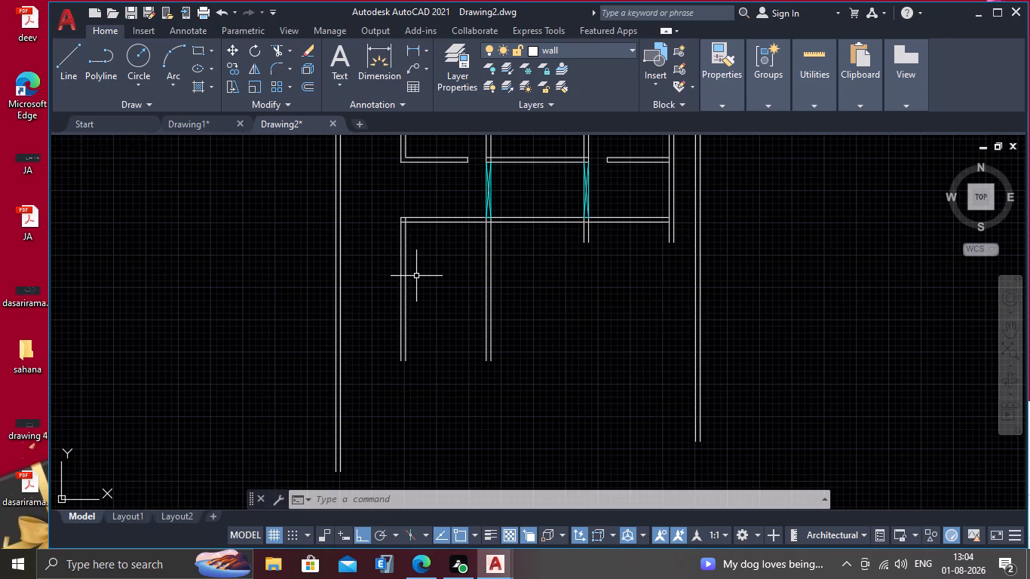
pyautogui.moveTo(414, 278); pyautogui.dragTo(440, 250, button='middle')
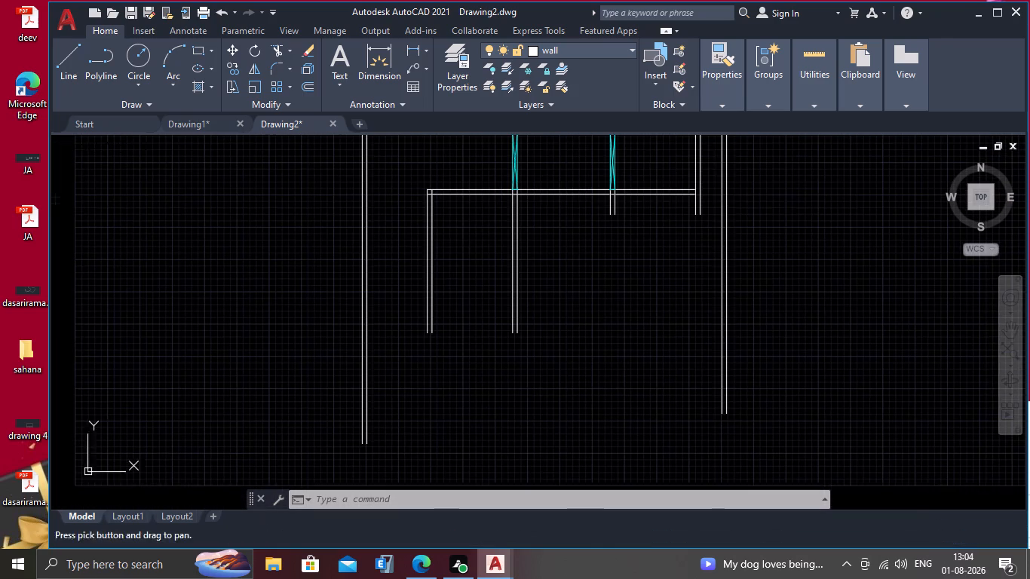
pyautogui.middleClick(446, 224)
pyautogui.moveTo(446, 224); pyautogui.dragTo(448, 277, button='middle')
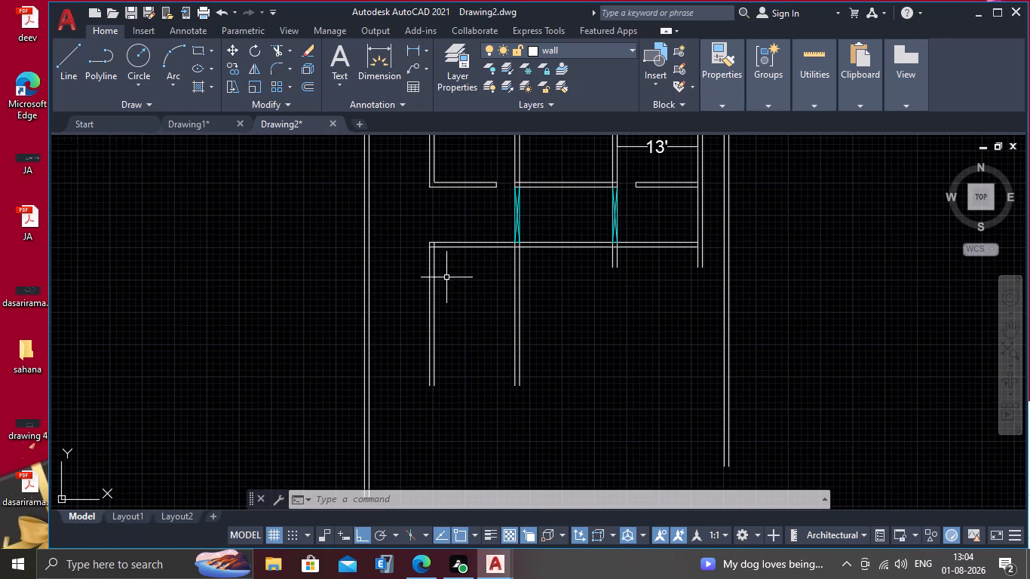
pyautogui.moveTo(440, 214); pyautogui.dragTo(425, 269, button='middle')
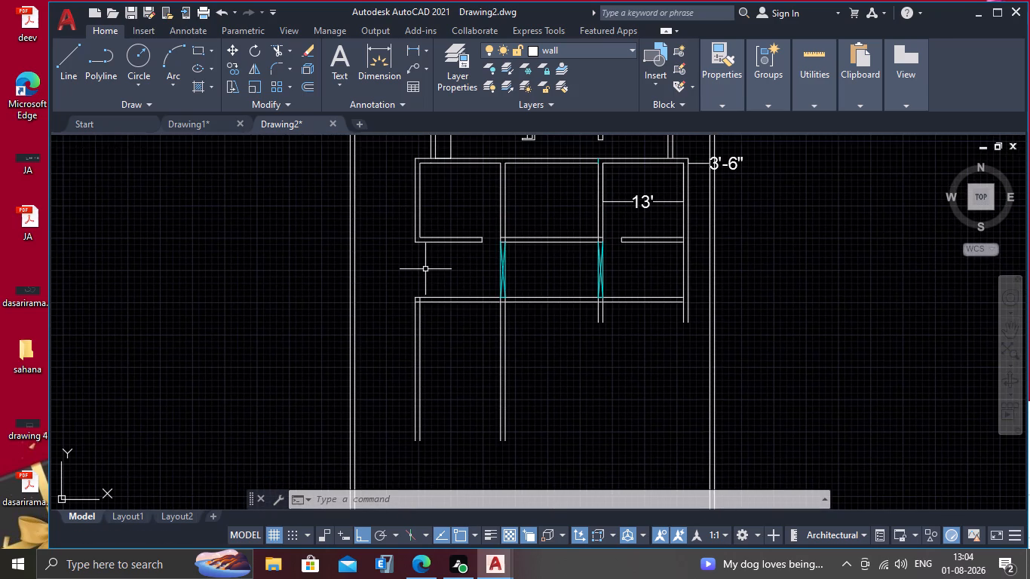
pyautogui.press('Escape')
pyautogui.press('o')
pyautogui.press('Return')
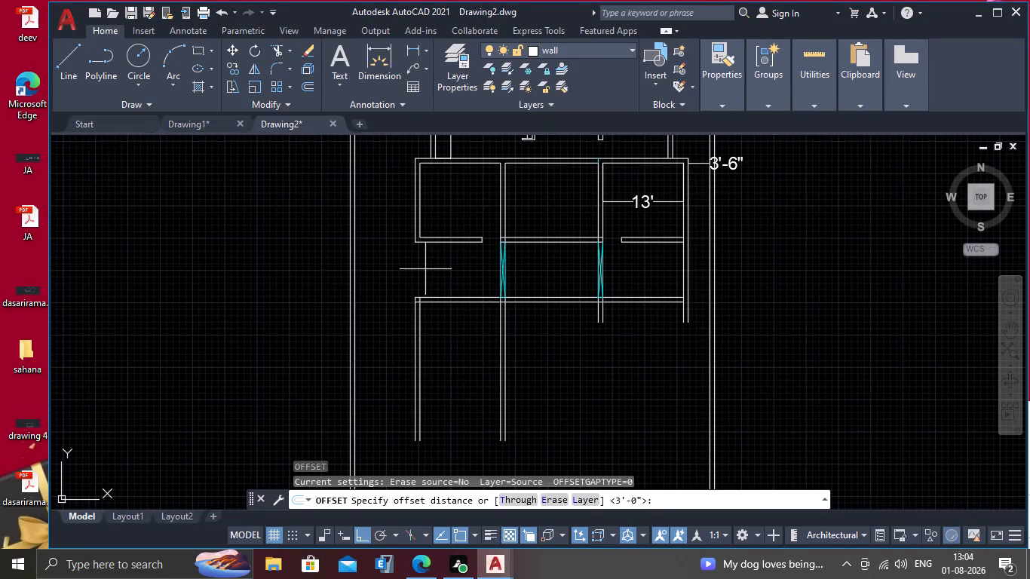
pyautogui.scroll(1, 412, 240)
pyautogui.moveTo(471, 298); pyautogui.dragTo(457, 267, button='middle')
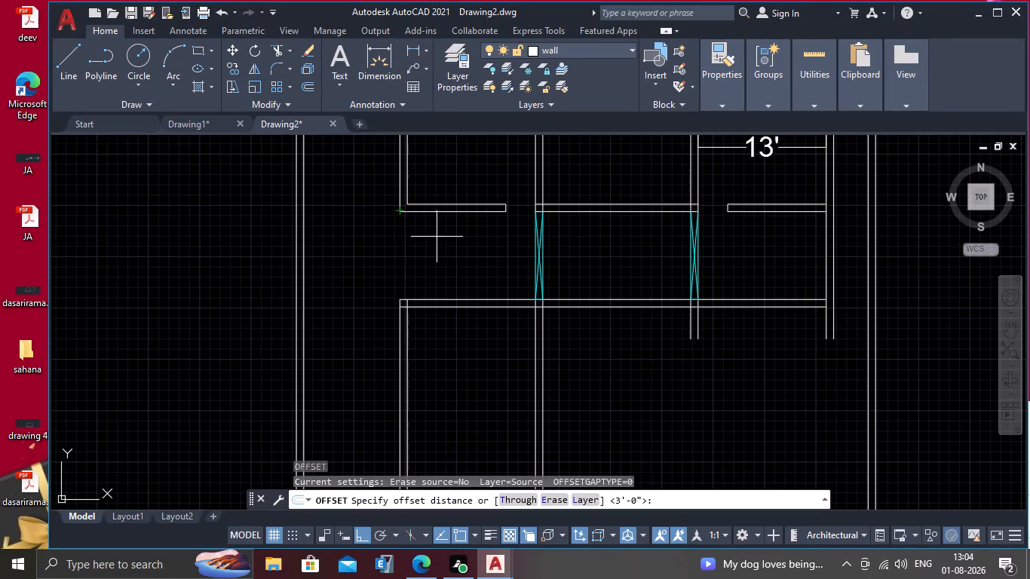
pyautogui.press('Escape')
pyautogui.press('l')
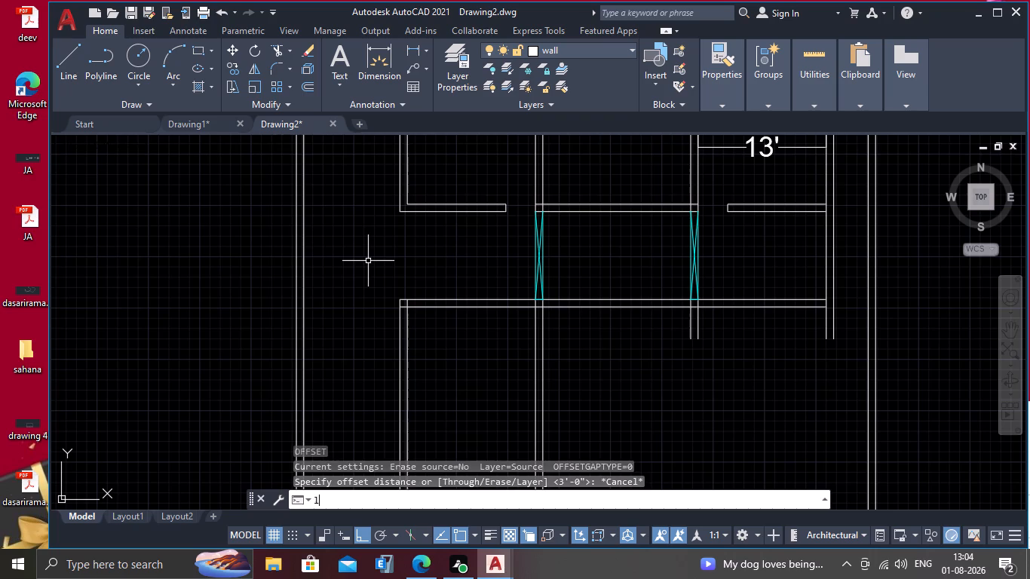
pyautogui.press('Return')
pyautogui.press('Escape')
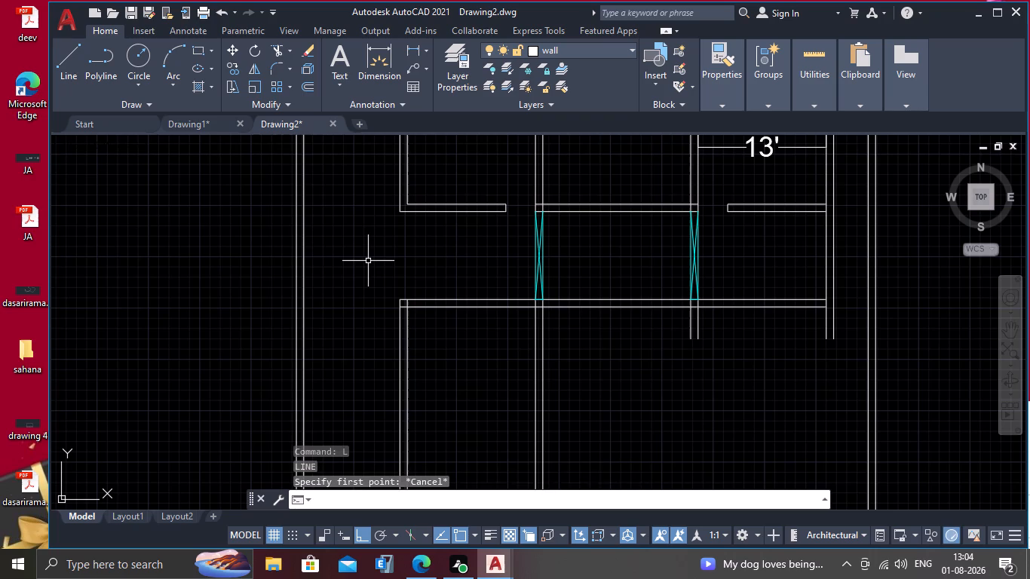
# Offset the lower face of the first room's bottom wall 3' downward into the corridor.
pyautogui.press('o')
pyautogui.press('Return')
pyautogui.write("3'")
pyautogui.press('Return')
pyautogui.scroll(1, 417, 231)
pyautogui.click(421, 202)
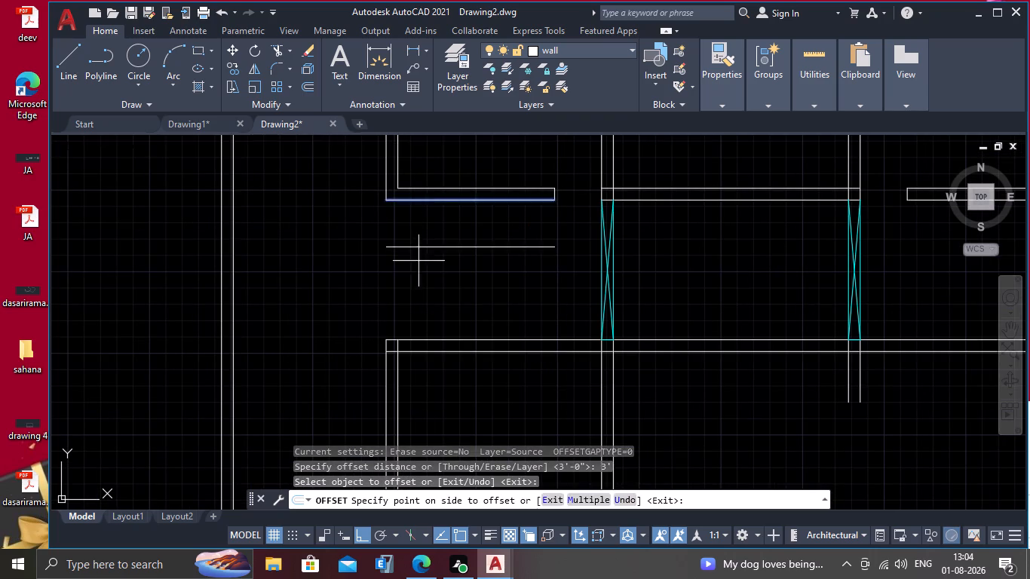
pyautogui.click(418, 263)
pyautogui.press('Escape')
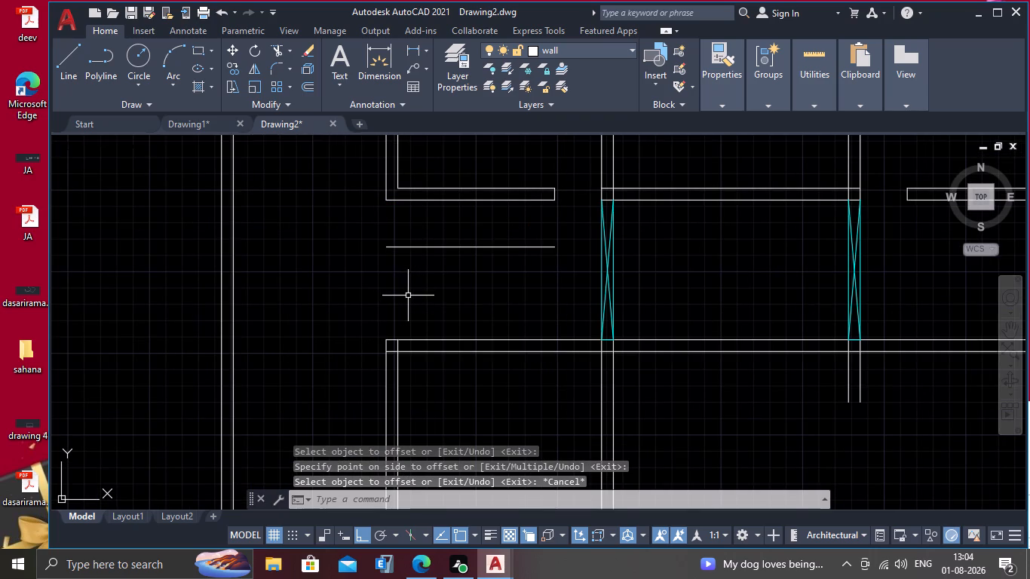
# Offset the left edge of the corridor opening strip between the first and second rooms 3'10.5" to the left.
pyautogui.moveTo(408, 296); pyautogui.dragTo(350, 295, button='middle')
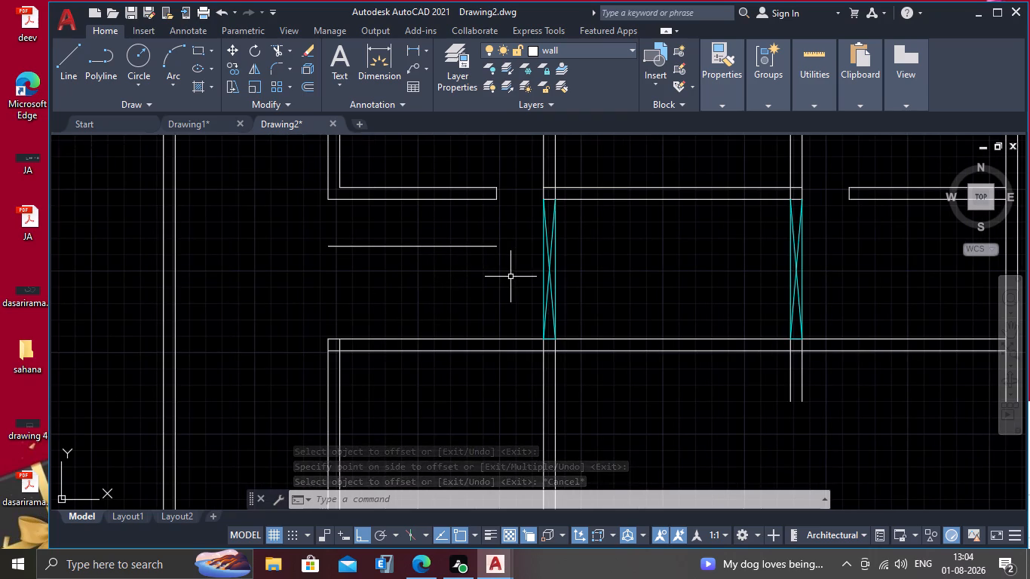
pyautogui.scroll(1, 510, 277)
pyautogui.scroll(-1, 476, 275)
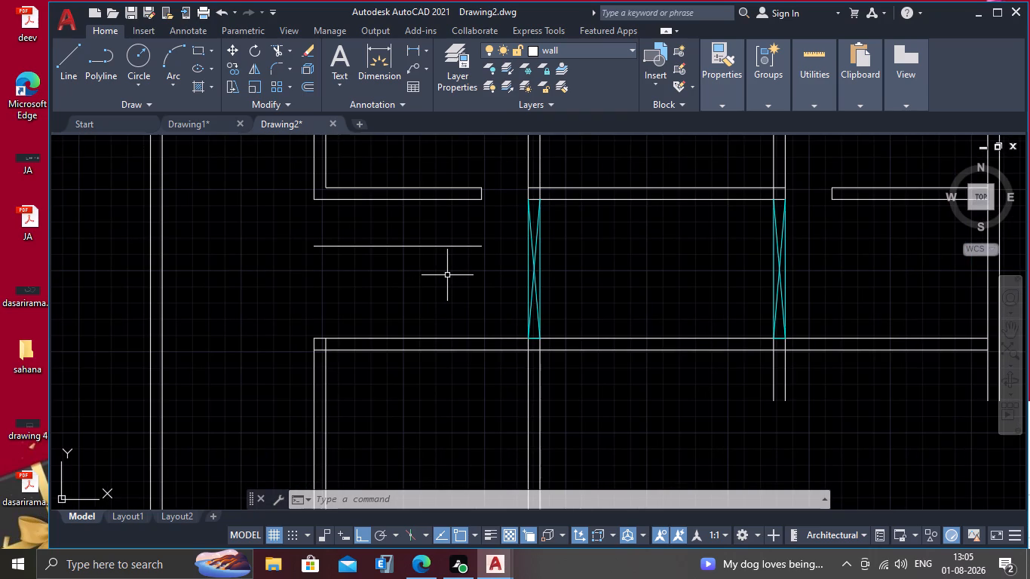
pyautogui.scroll(1, 483, 286)
pyautogui.press('o')
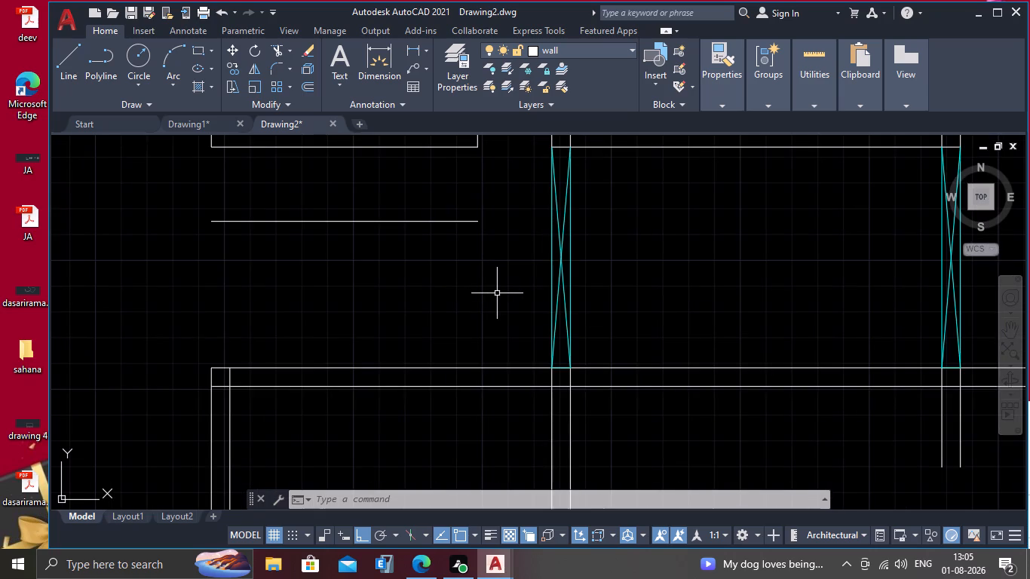
pyautogui.press('Return')
pyautogui.write("3'")
pyautogui.write('10')
pyautogui.write('.5')
pyautogui.hotkey('shift', '"')
pyautogui.press('Return')
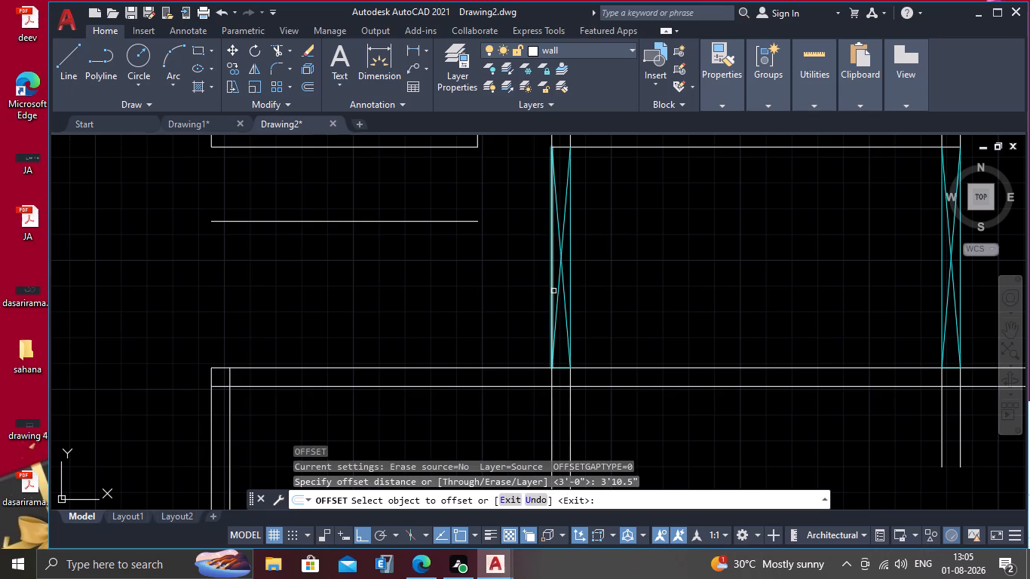
pyautogui.moveTo(553, 291); pyautogui.dragTo(547, 293)
pyautogui.click(455, 299)
pyautogui.press('Escape')
pyautogui.scroll(-1, 458, 291)
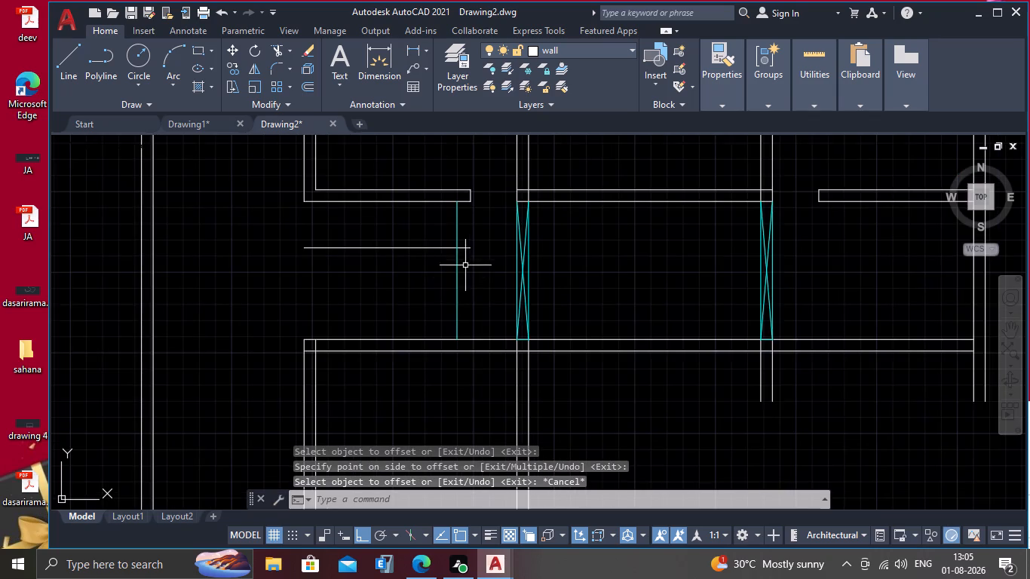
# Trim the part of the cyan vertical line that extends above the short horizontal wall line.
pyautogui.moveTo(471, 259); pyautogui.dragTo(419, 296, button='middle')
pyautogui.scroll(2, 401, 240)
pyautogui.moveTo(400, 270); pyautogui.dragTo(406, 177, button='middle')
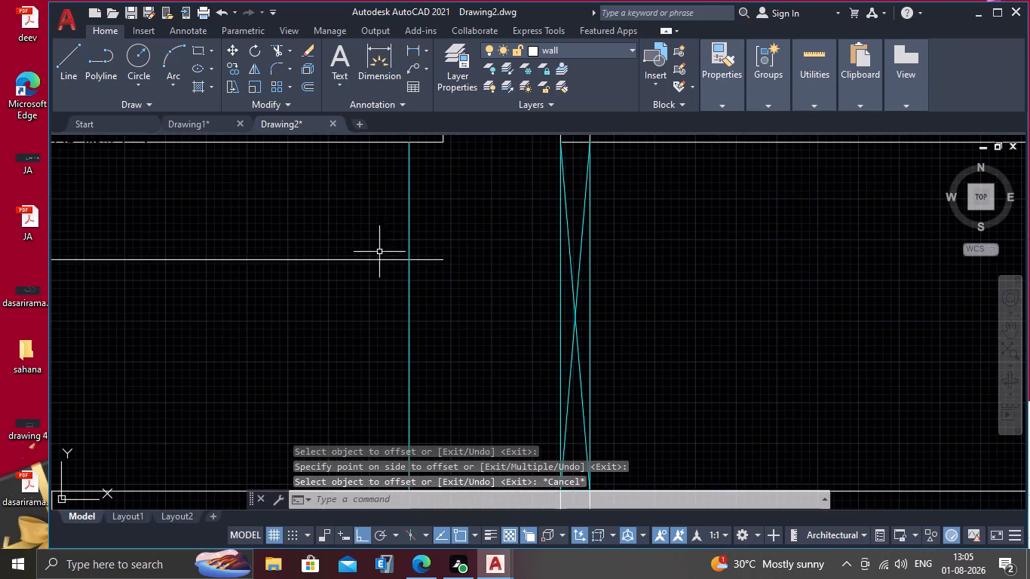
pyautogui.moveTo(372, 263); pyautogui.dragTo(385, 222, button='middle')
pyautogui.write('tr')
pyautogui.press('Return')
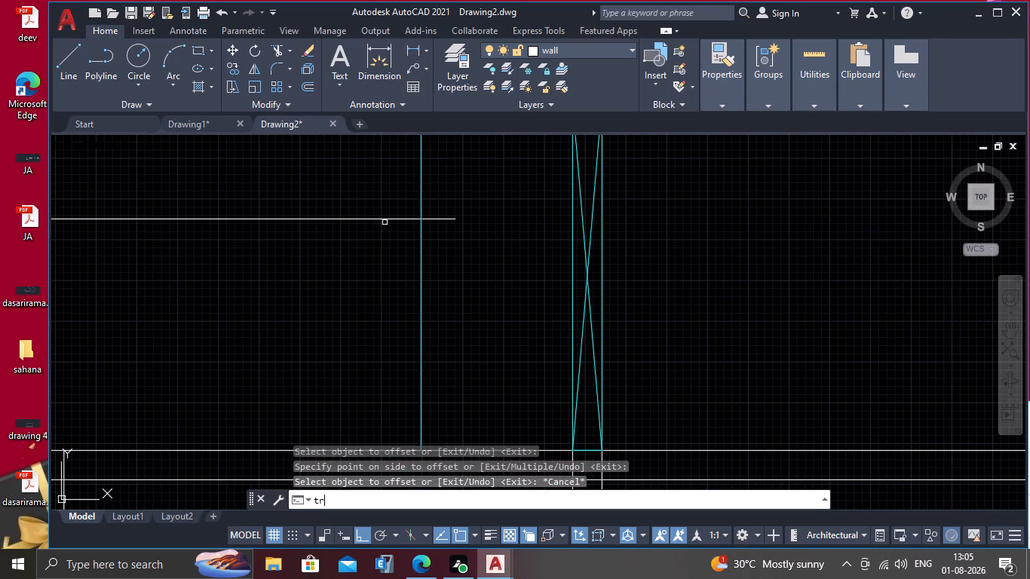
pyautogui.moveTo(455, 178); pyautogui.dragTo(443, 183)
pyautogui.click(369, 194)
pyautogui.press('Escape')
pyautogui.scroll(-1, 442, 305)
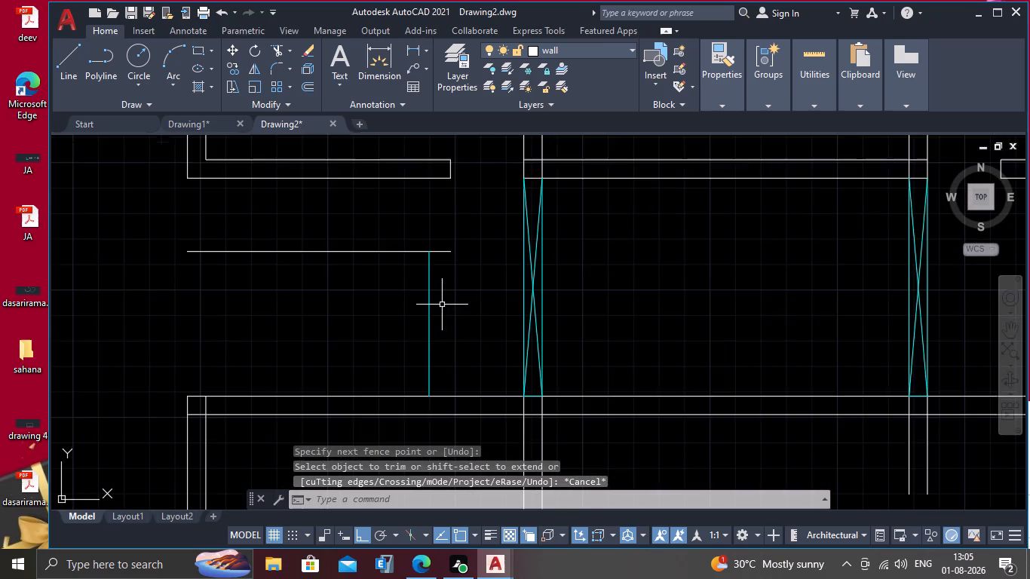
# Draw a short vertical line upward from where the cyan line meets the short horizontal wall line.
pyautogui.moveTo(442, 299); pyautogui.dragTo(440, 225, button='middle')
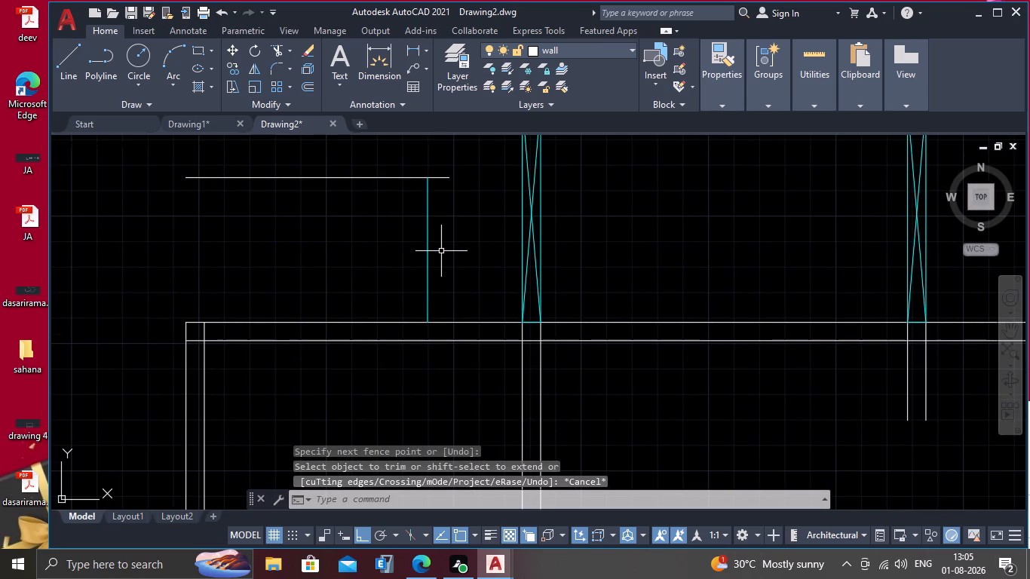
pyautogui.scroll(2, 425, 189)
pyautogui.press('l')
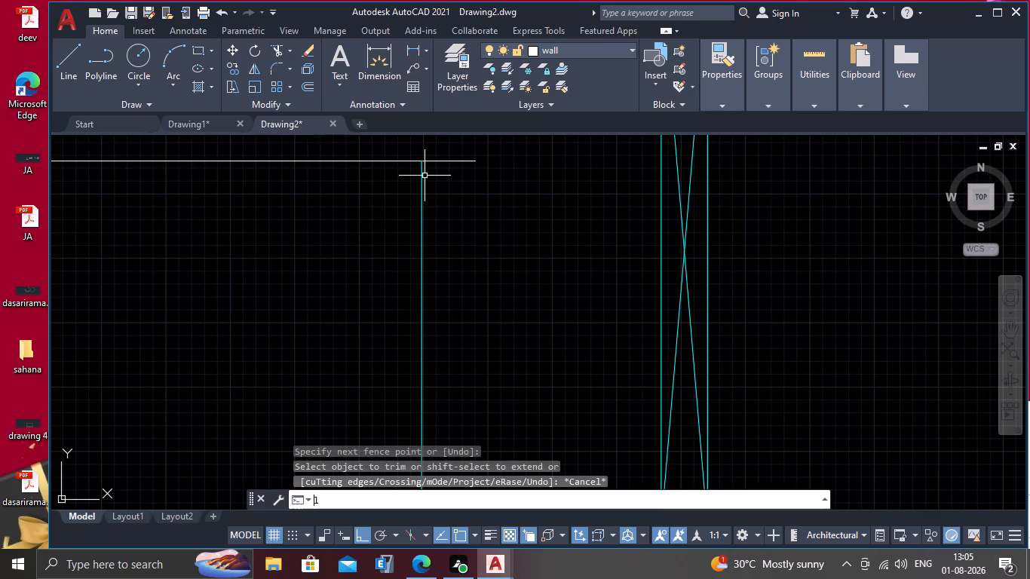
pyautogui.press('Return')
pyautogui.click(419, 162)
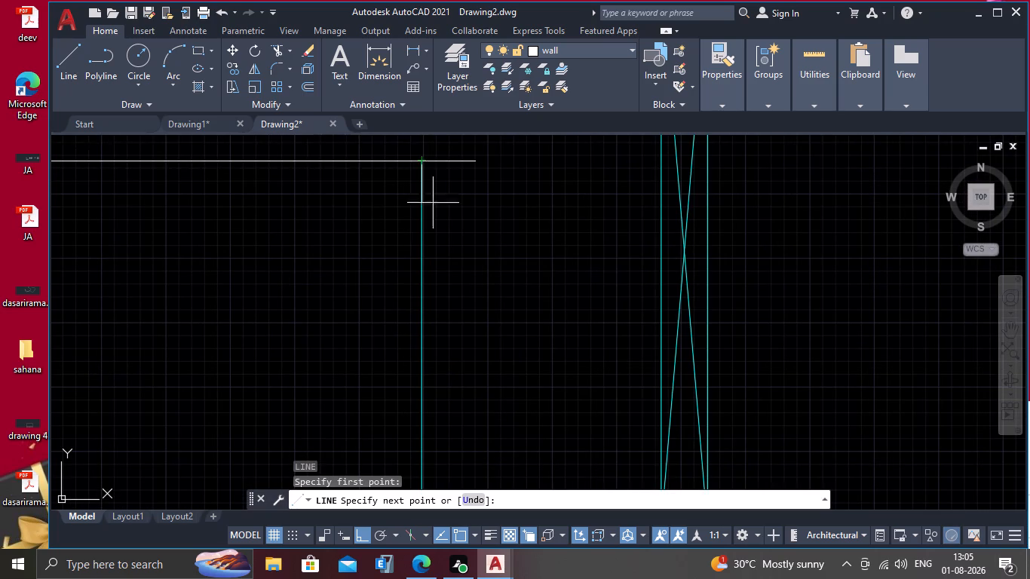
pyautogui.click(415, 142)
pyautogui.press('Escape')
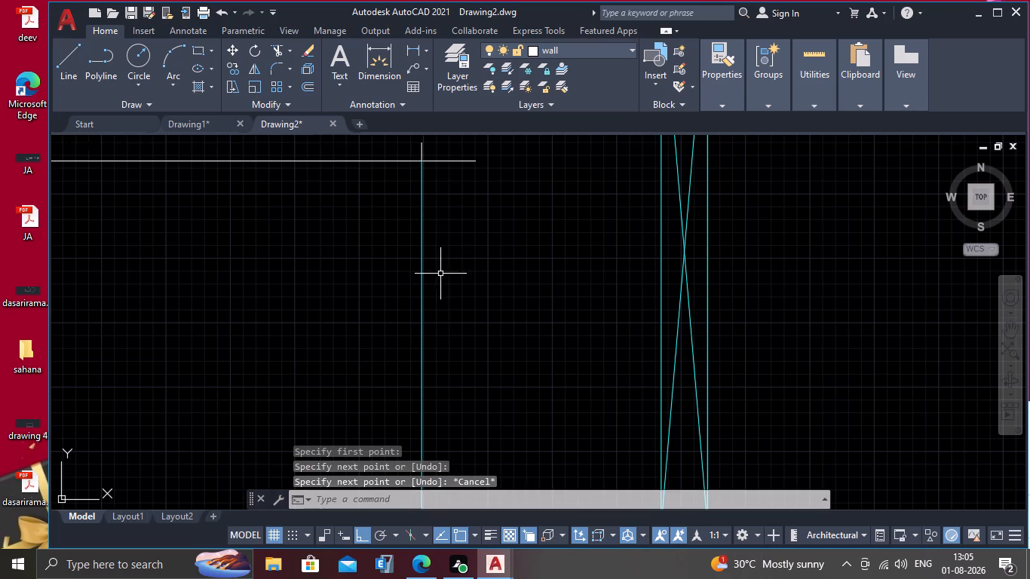
# Erase the cyan vertical line below the short horizontal wall line.
pyautogui.moveTo(440, 272); pyautogui.dragTo(424, 279)
pyautogui.click(390, 288)
pyautogui.press('Delete')
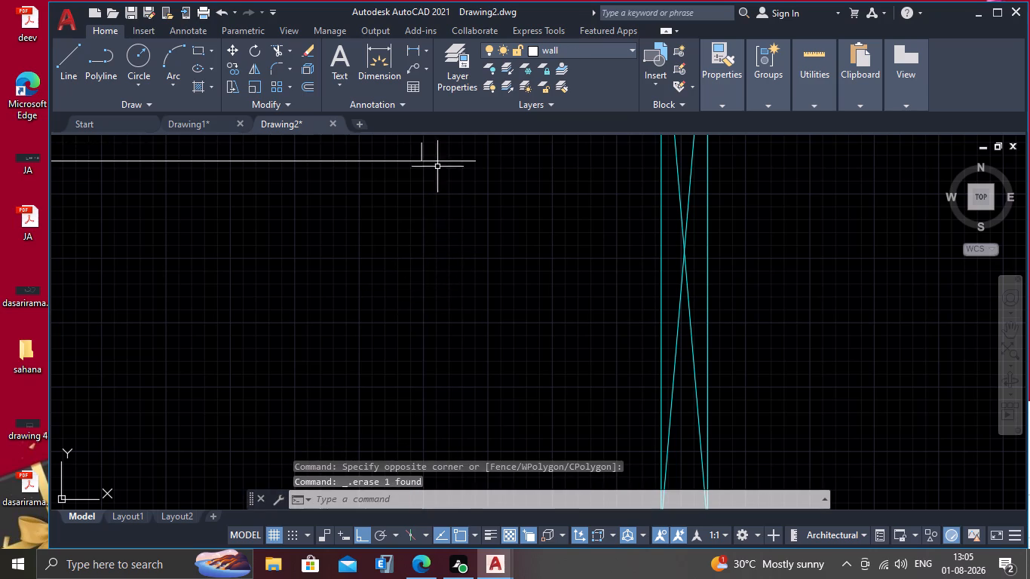
# Draw a vertical wall line from the erased line's upper point on the horizontal line down to the lower wall.
pyautogui.press('l')
pyautogui.press('Return')
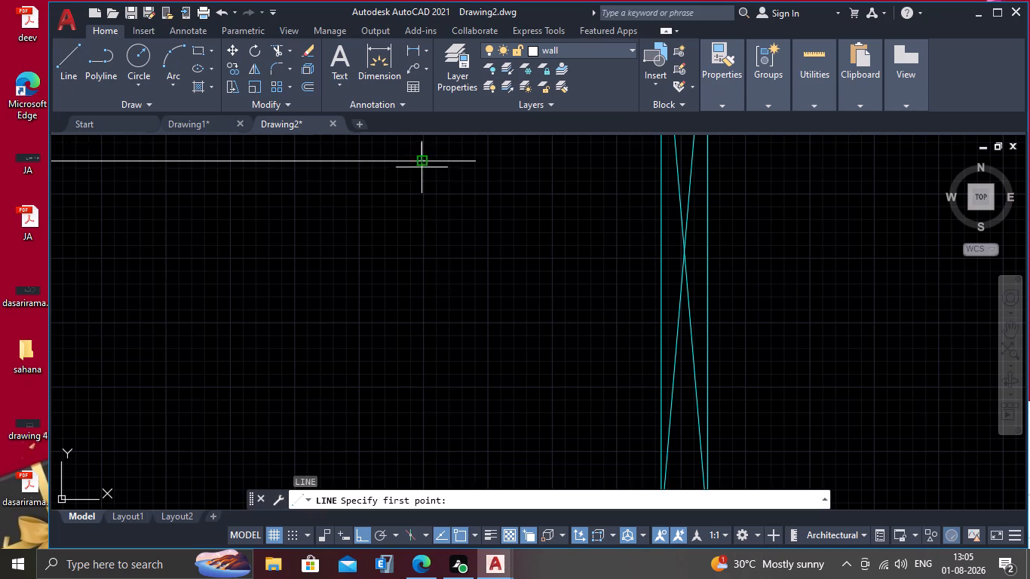
pyautogui.moveTo(423, 163); pyautogui.dragTo(423, 185)
pyautogui.scroll(-1, 412, 299)
pyautogui.scroll(1, 412, 299)
pyautogui.scroll(-1, 415, 302)
pyautogui.moveTo(428, 324); pyautogui.dragTo(418, 250, button='middle')
pyautogui.scroll(1, 396, 355)
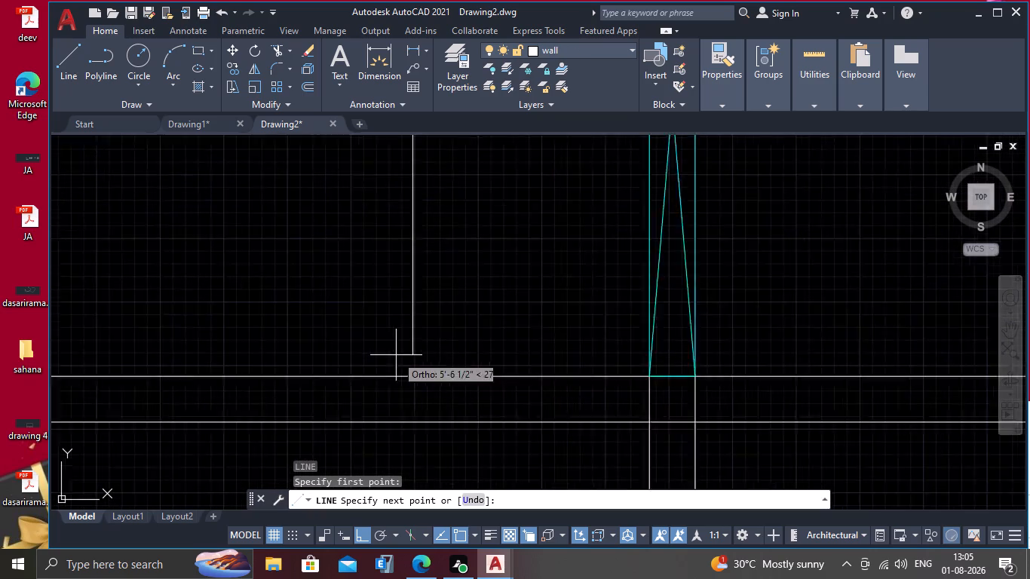
pyautogui.scroll(1, 396, 355)
pyautogui.click(418, 388)
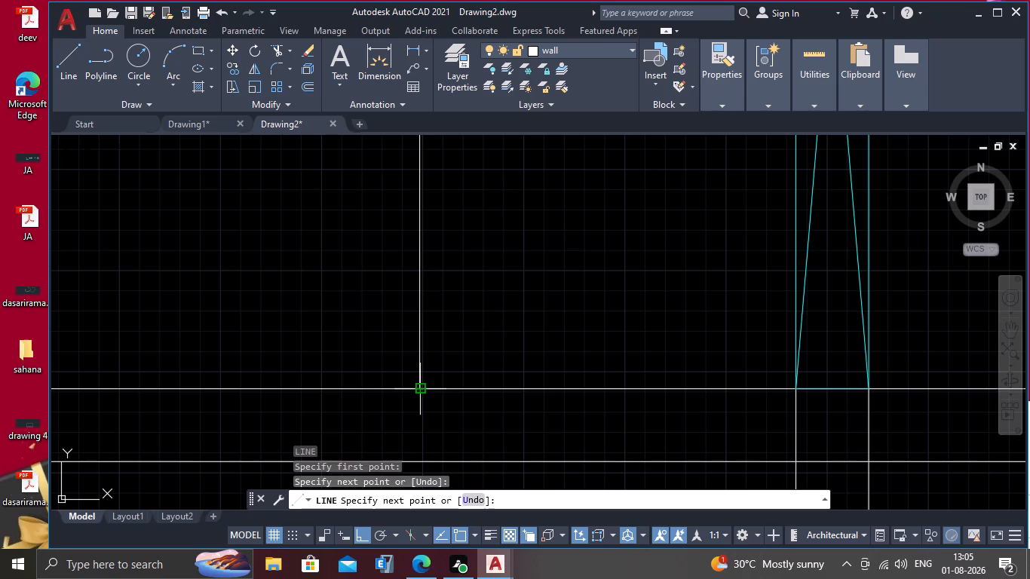
pyautogui.press('Escape')
# Trim the vertical stub and the horizontal overhang past their crossing to form a clean corner.
pyautogui.scroll(1, 429, 377)
pyautogui.scroll(-1, 429, 377)
pyautogui.moveTo(437, 285); pyautogui.dragTo(454, 388, button='middle')
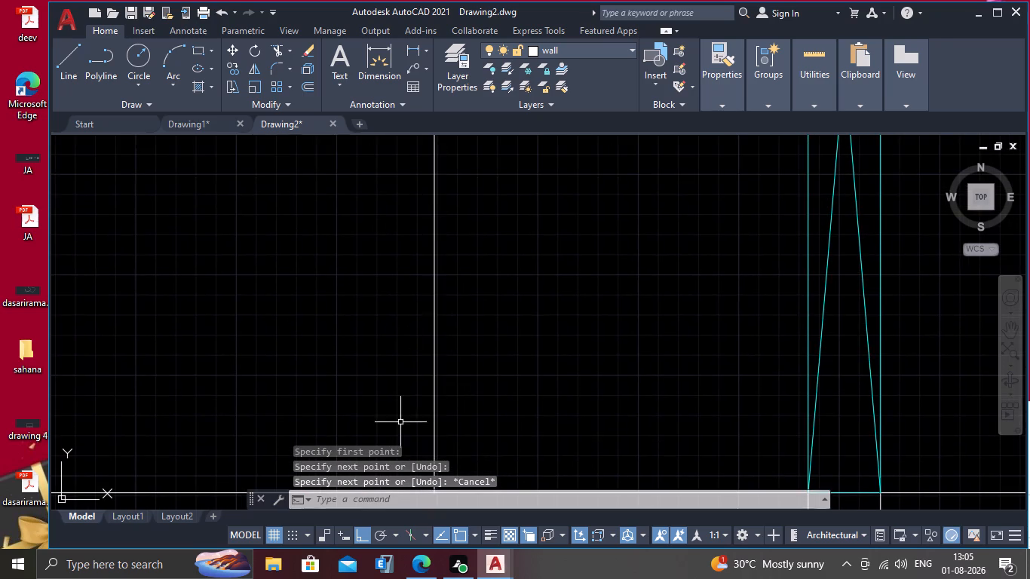
pyautogui.scroll(-3, 400, 422)
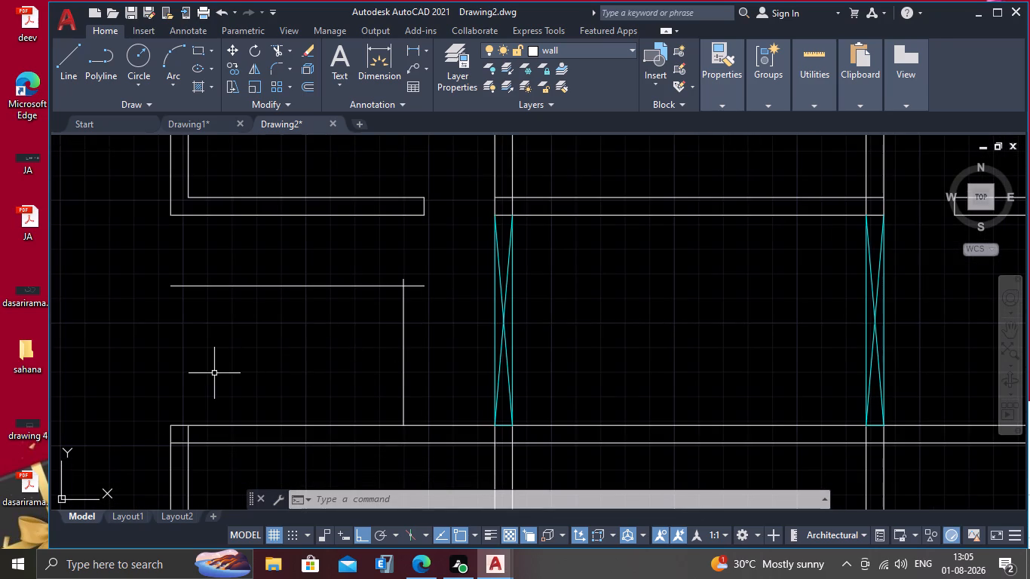
pyautogui.scroll(-1, 228, 314)
pyautogui.moveTo(204, 292); pyautogui.dragTo(218, 328, button='middle')
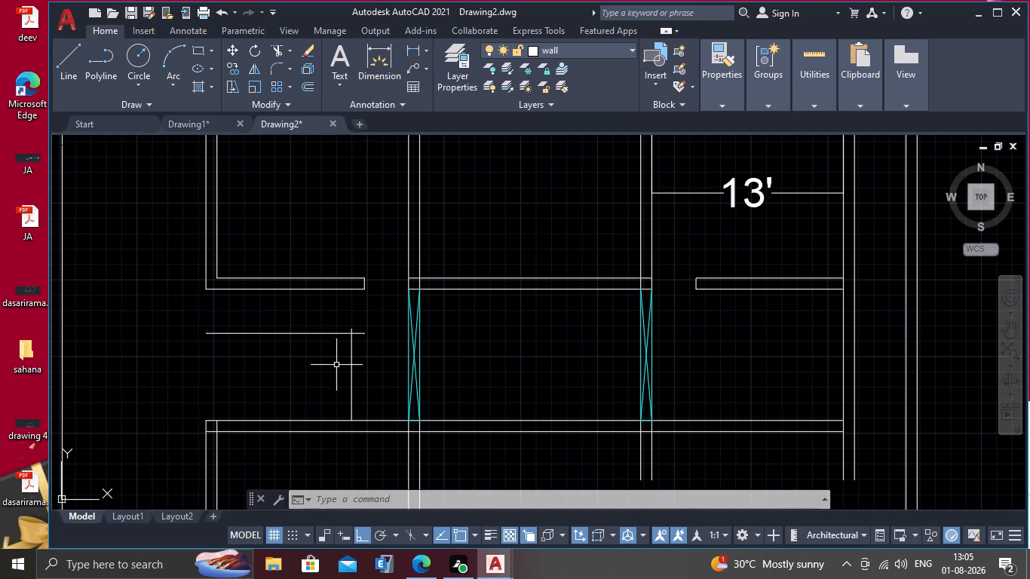
pyautogui.moveTo(337, 384); pyautogui.dragTo(367, 348, button='middle')
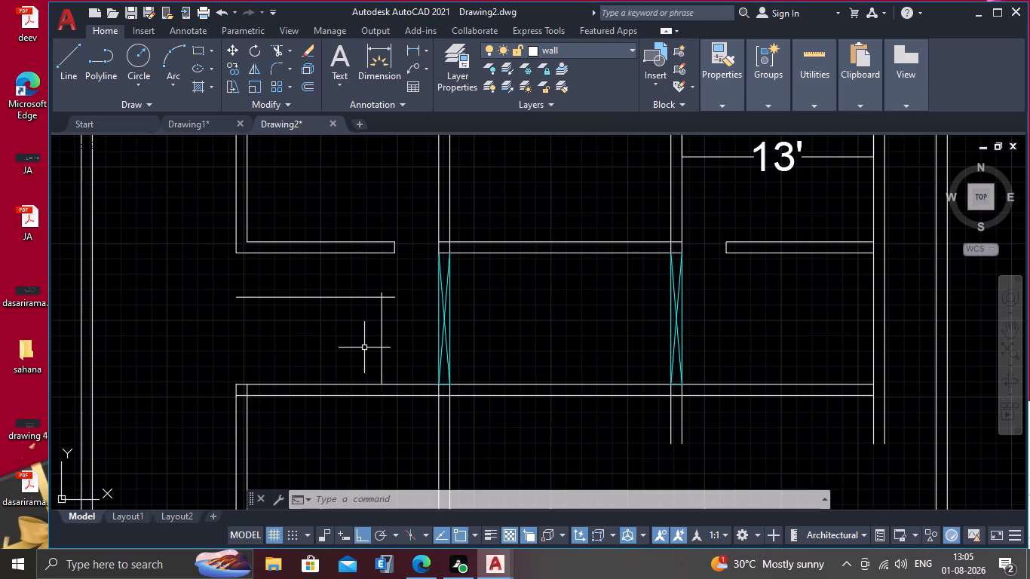
pyautogui.scroll(1, 404, 342)
pyautogui.scroll(1, 362, 288)
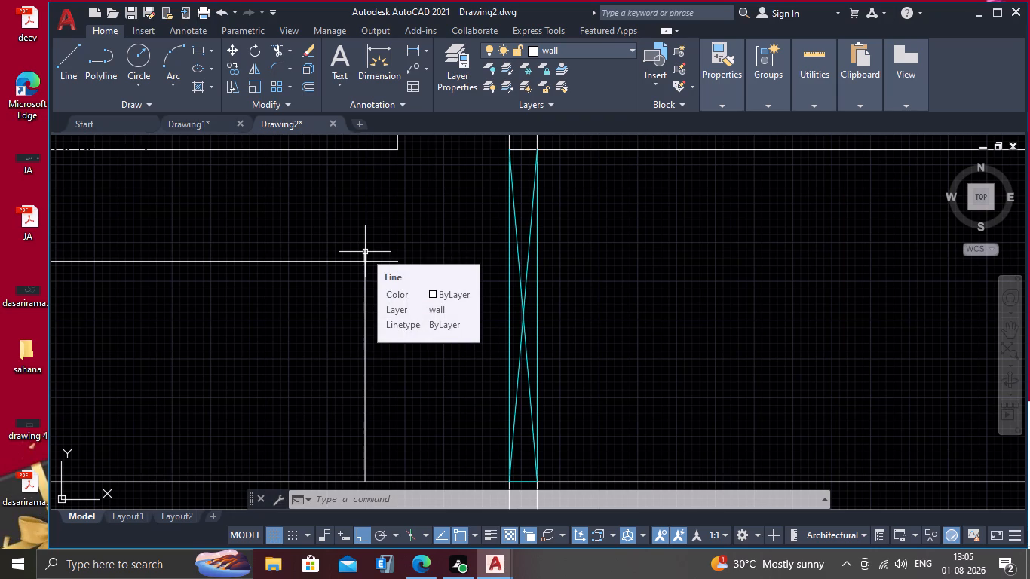
pyautogui.moveTo(372, 253); pyautogui.dragTo(443, 231, button='middle')
pyautogui.scroll(1, 428, 227)
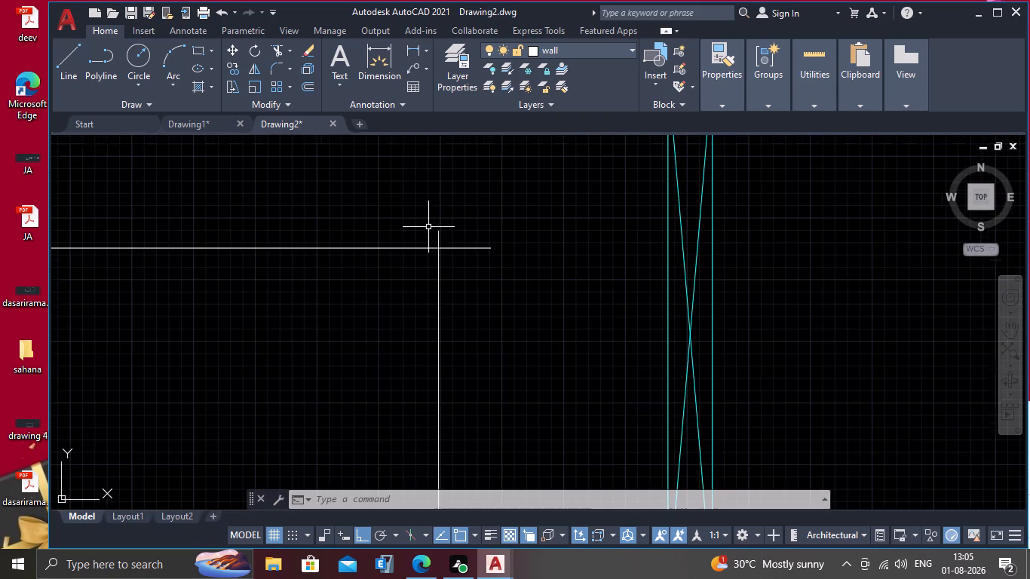
pyautogui.scroll(1, 444, 226)
pyautogui.write('tr')
pyautogui.press('Return')
pyautogui.scroll(2, 444, 238)
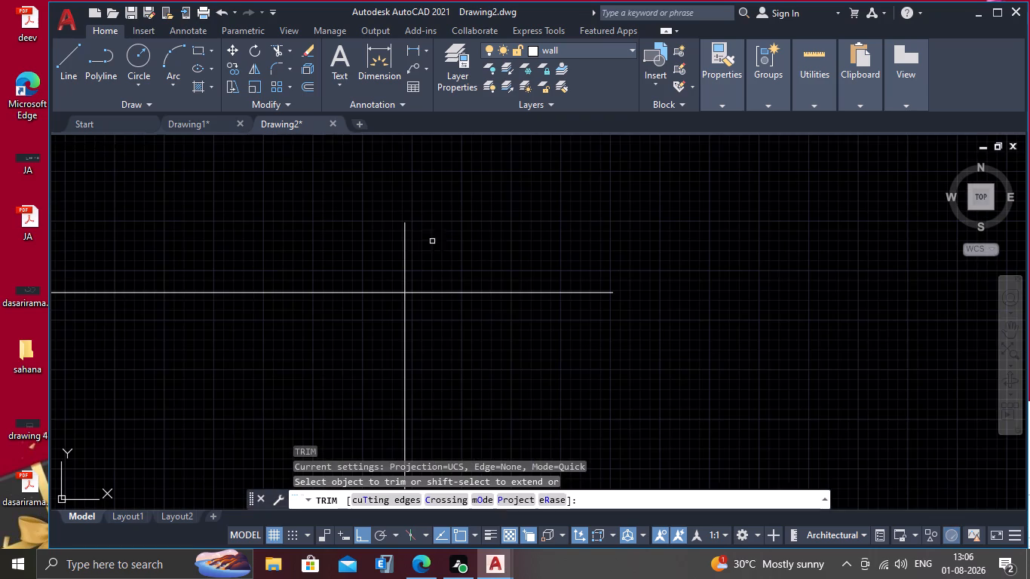
pyautogui.moveTo(403, 247); pyautogui.dragTo(426, 262)
pyautogui.click(474, 292)
pyautogui.press('Escape')
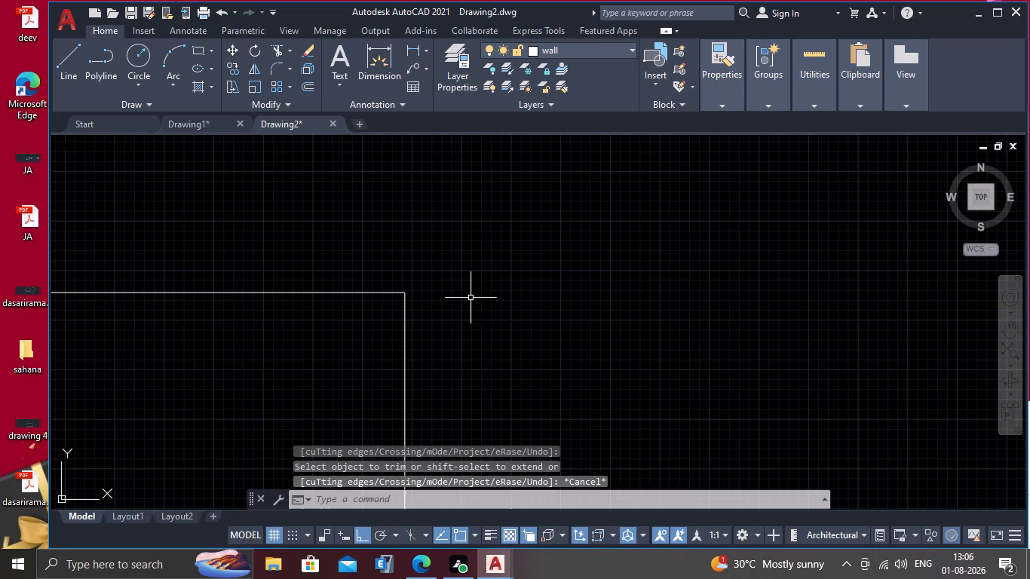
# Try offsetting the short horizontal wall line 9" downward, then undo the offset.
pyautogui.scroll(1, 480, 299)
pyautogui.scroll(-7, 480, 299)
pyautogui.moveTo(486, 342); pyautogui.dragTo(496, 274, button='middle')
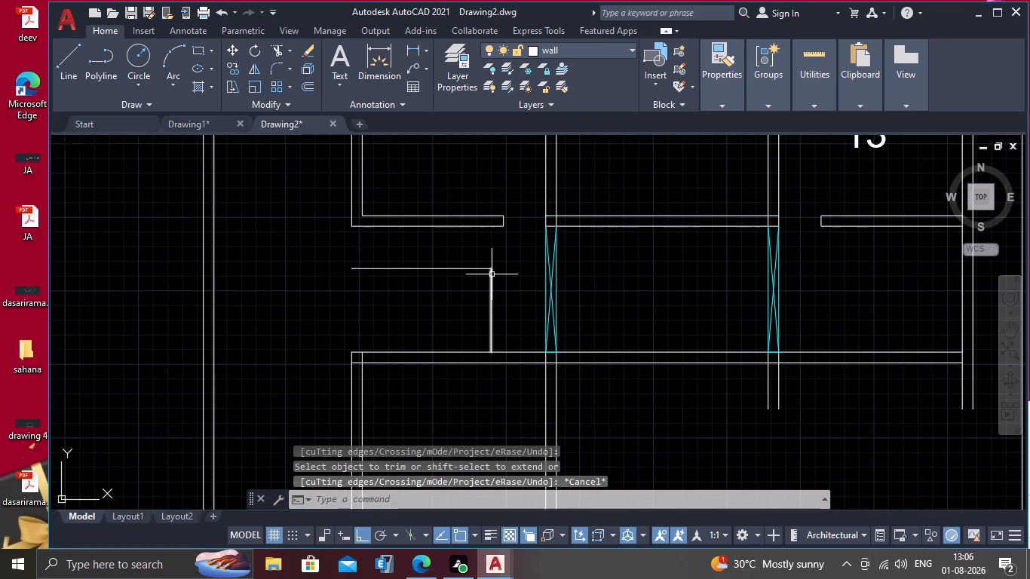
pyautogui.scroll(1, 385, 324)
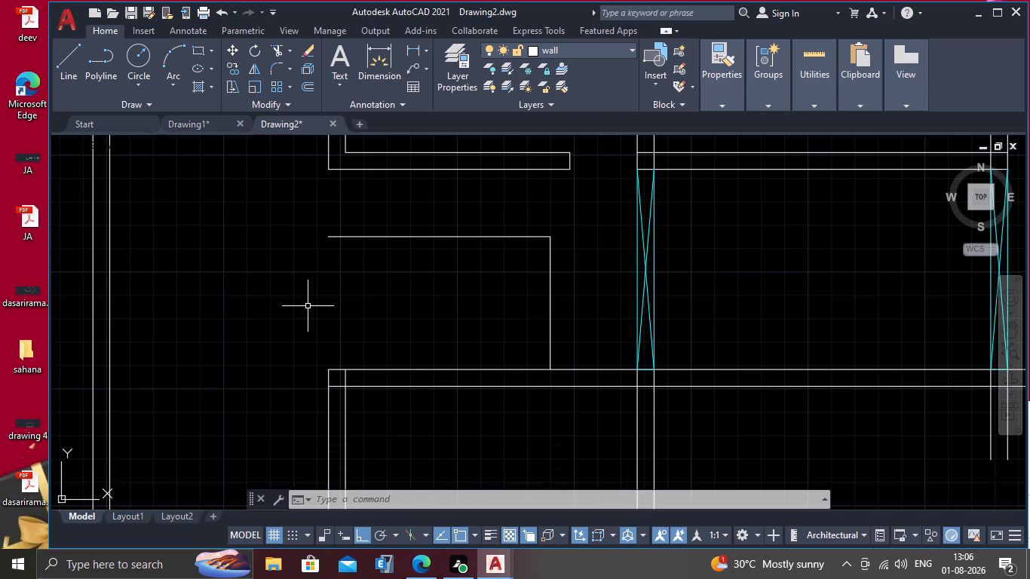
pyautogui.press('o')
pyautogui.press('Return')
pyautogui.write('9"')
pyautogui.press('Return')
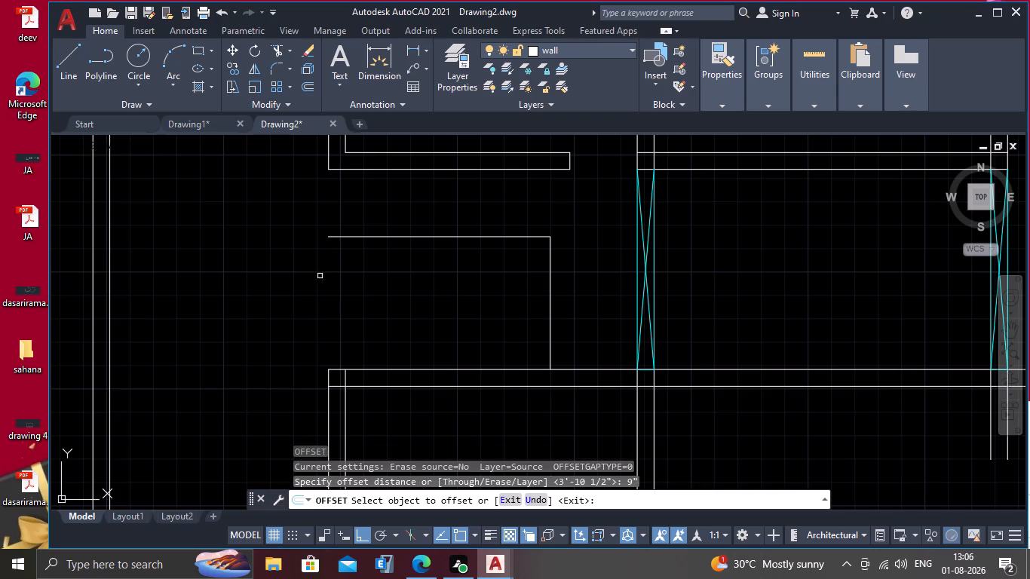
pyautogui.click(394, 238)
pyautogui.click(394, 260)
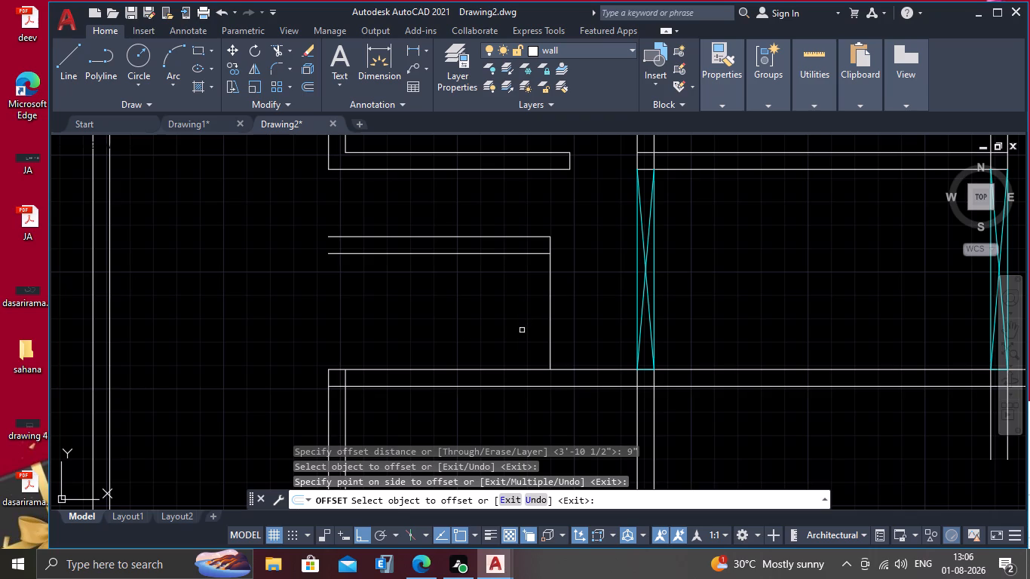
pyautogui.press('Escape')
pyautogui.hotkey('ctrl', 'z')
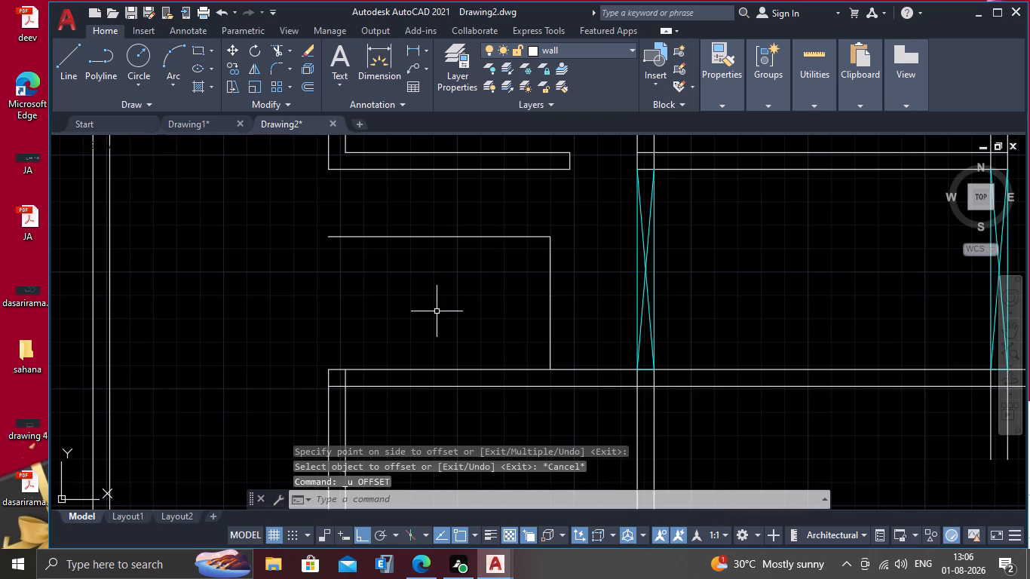
# Offset the short horizontal wall line and its adjoining vertical line 4.5" toward the inside of the corner.
pyautogui.press('o')
pyautogui.press('Return')
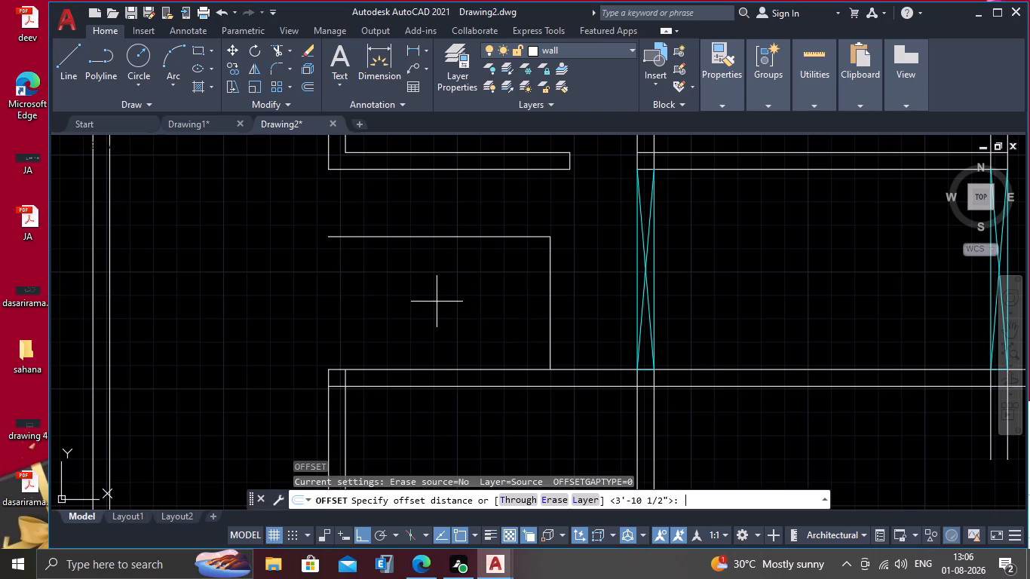
pyautogui.write('4.5"')
pyautogui.press('Return')
pyautogui.click(467, 239)
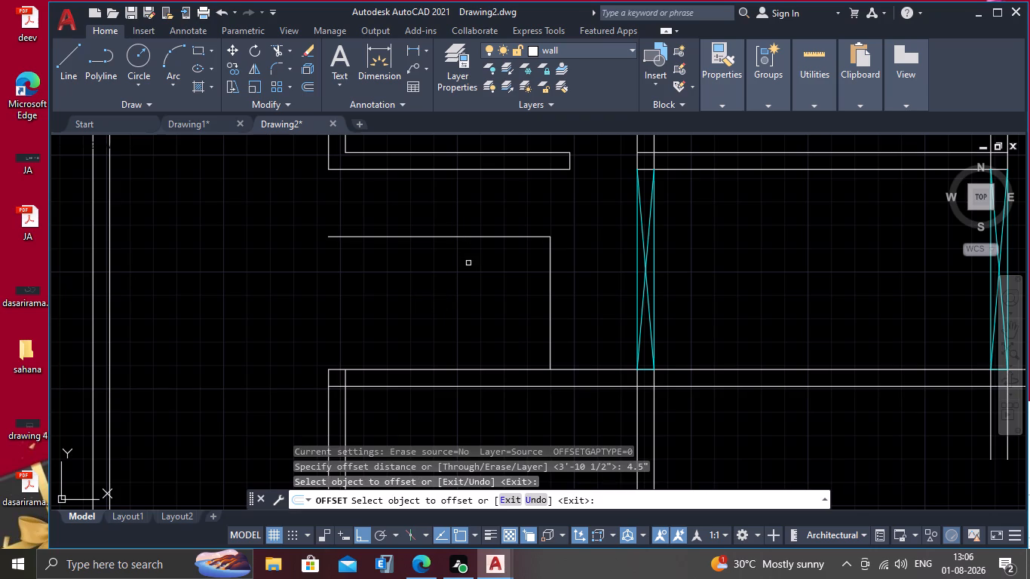
pyautogui.click(468, 236)
pyautogui.click(468, 261)
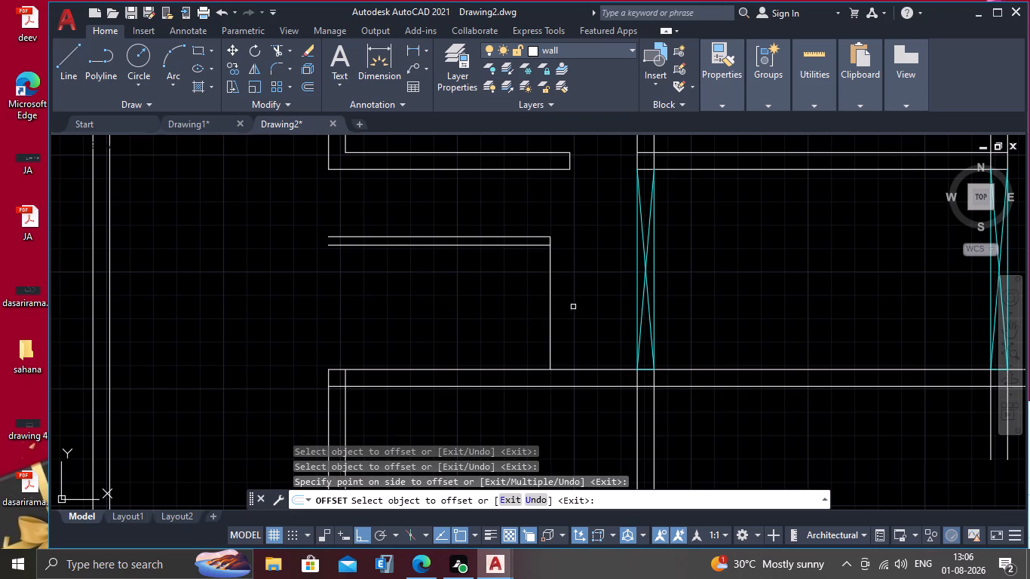
pyautogui.click(550, 316)
pyautogui.click(467, 346)
pyautogui.press('Escape')
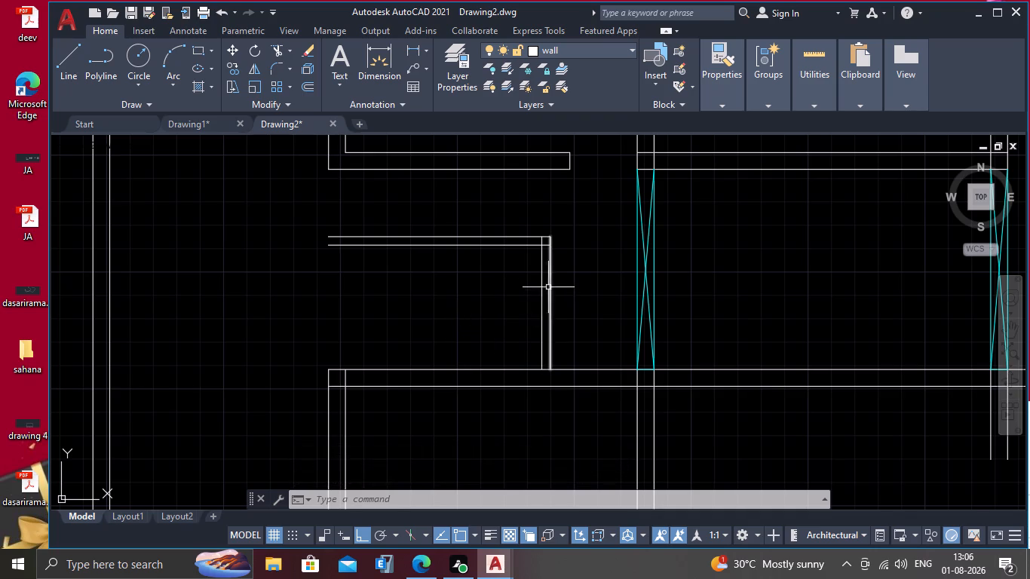
# Offset the inner horizontal line of the new partition wall 2'6" downward.
pyautogui.scroll(1, 543, 283)
pyautogui.scroll(-2, 482, 284)
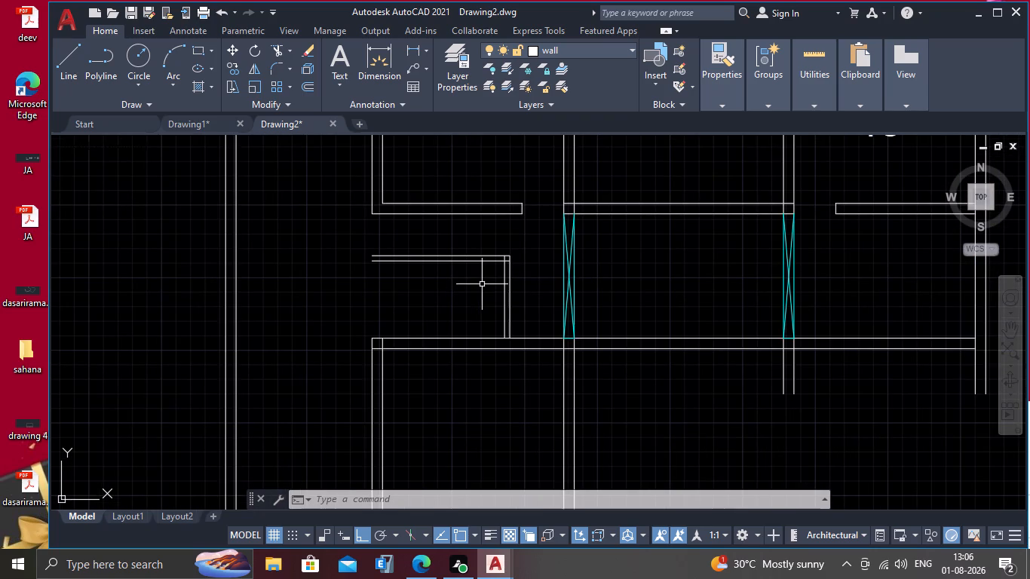
pyautogui.press('o')
pyautogui.press('Return')
pyautogui.press('2')
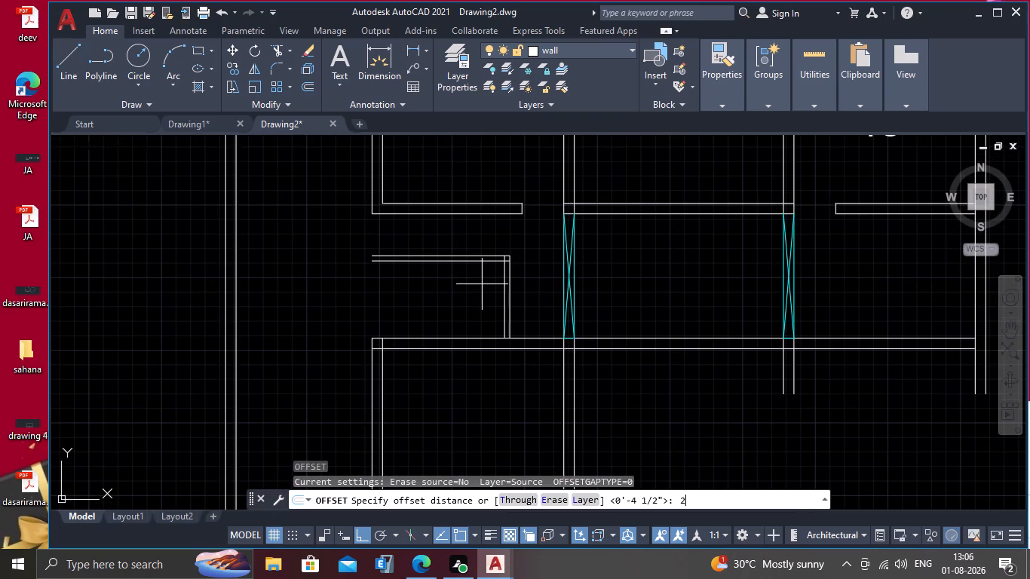
pyautogui.write('\'6"')
pyautogui.press('Return')
pyautogui.scroll(2, 496, 244)
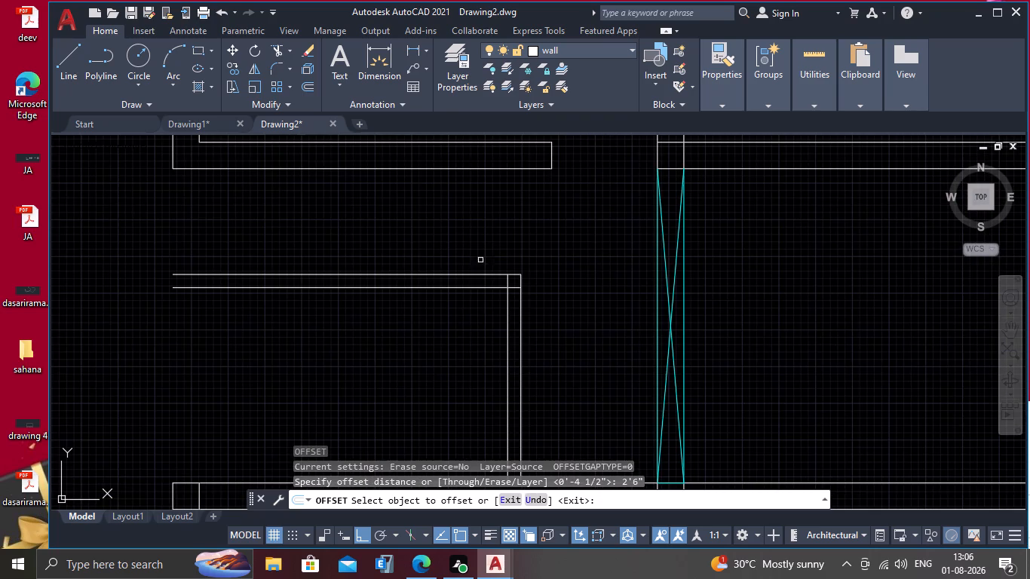
pyautogui.click(484, 289)
pyautogui.click(475, 322)
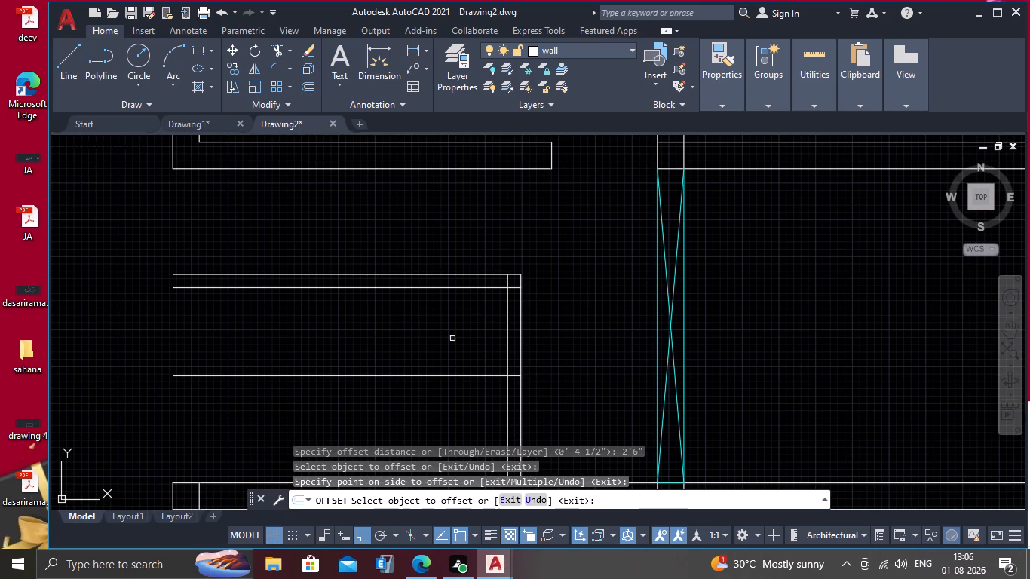
pyautogui.press('Escape')
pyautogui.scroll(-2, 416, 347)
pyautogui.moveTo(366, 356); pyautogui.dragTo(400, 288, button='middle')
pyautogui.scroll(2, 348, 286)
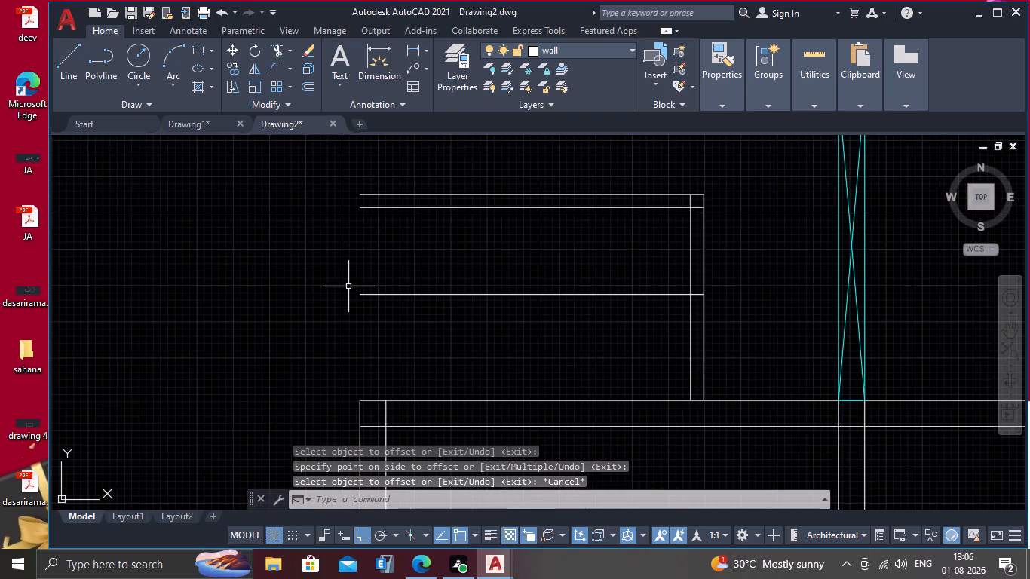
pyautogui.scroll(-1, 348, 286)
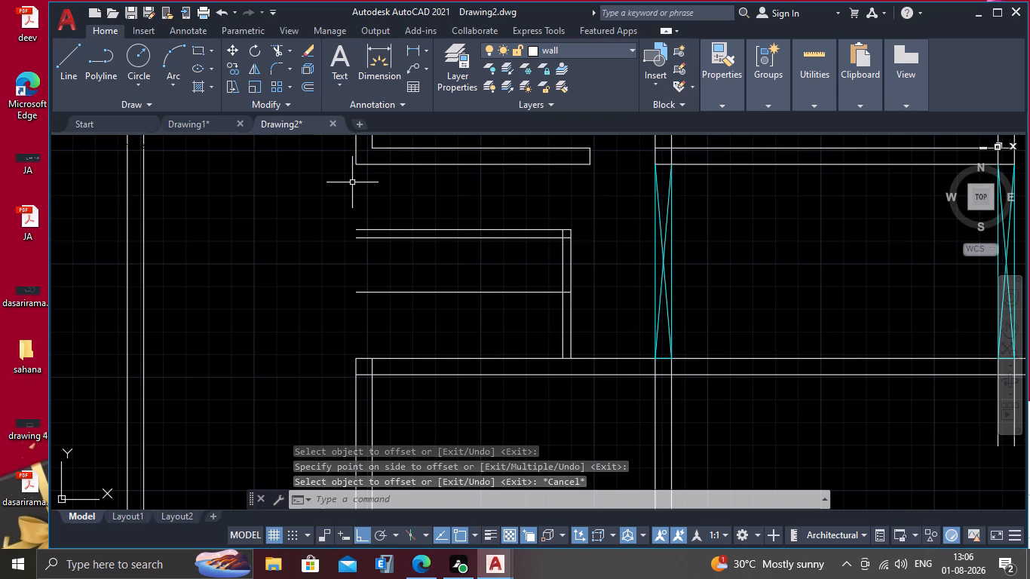
# Draw a vertical line from the lower wall's left corner up to the left end of the new partition wall.
pyautogui.press('l')
pyautogui.press('Return')
pyautogui.moveTo(357, 357); pyautogui.dragTo(360, 349)
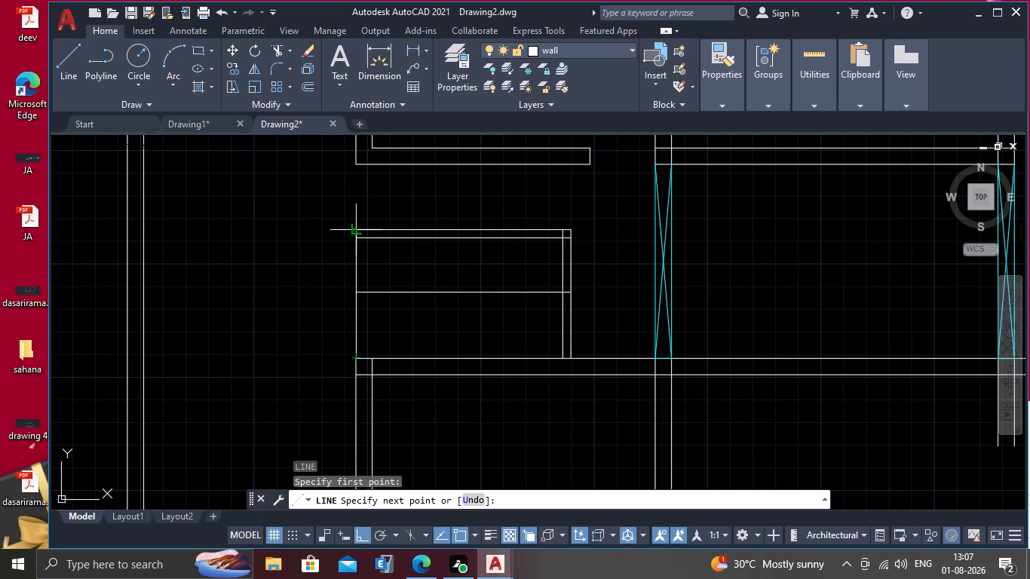
pyautogui.click(355, 228)
pyautogui.press('Escape')
# Offset the new vertical line 9" toward the inside of the small room.
pyautogui.scroll(-1, 393, 320)
pyautogui.moveTo(393, 320); pyautogui.dragTo(416, 317, button='middle')
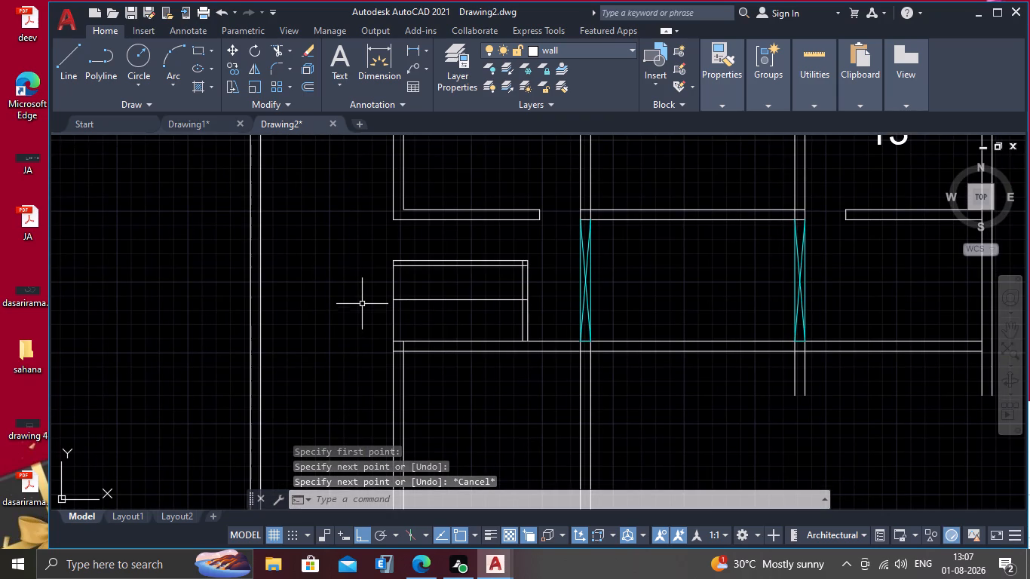
pyautogui.press('o')
pyautogui.press('Return')
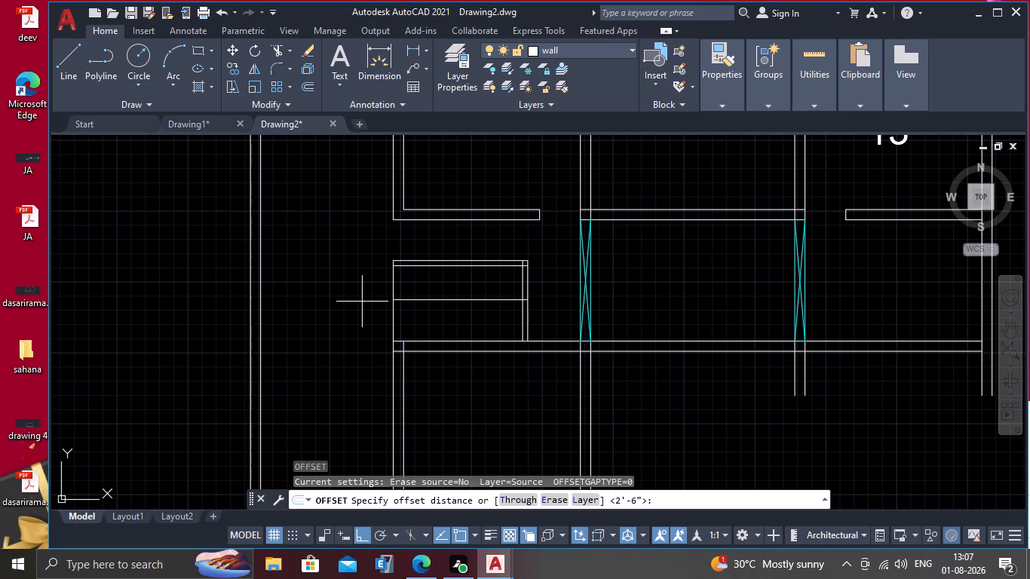
pyautogui.press('9')
pyautogui.hotkey('shift', '"')
pyautogui.press('Return')
pyautogui.moveTo(394, 308); pyautogui.dragTo(401, 313)
pyautogui.click(421, 317)
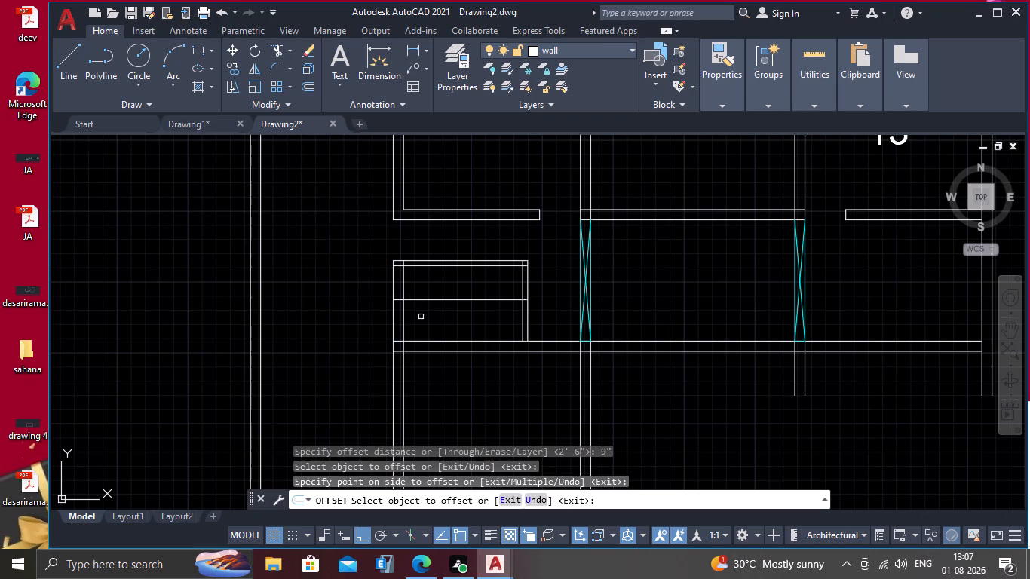
pyautogui.press('Escape')
# Trim both left-side wall lines above the middle horizontal line, including the short piece inside the top partition wall.
pyautogui.scroll(-1, 415, 318)
pyautogui.moveTo(415, 318); pyautogui.dragTo(428, 277, button='middle')
pyautogui.scroll(2, 428, 277)
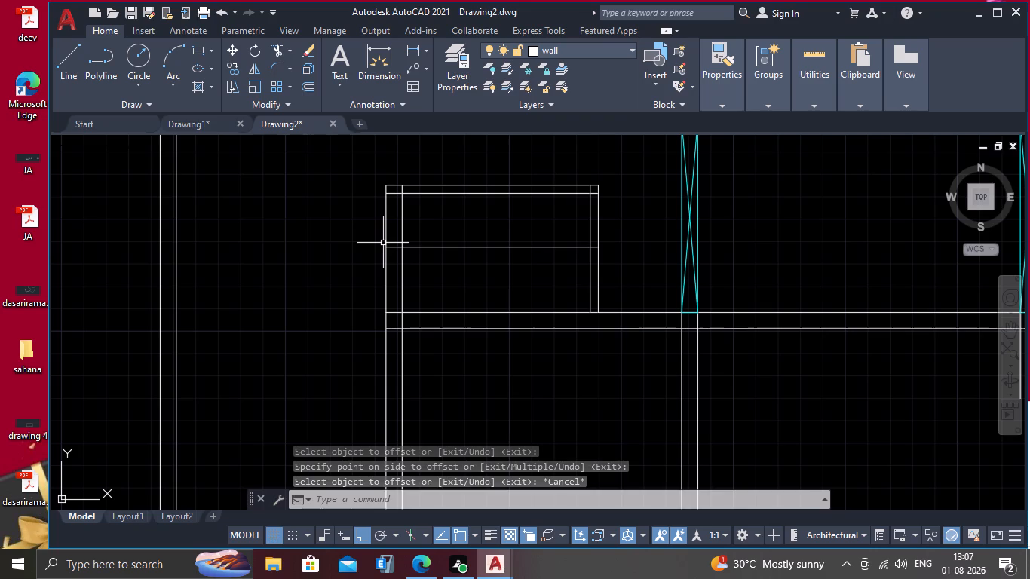
pyautogui.write('tr')
pyautogui.press('Return')
pyautogui.scroll(1, 396, 213)
pyautogui.click(437, 231)
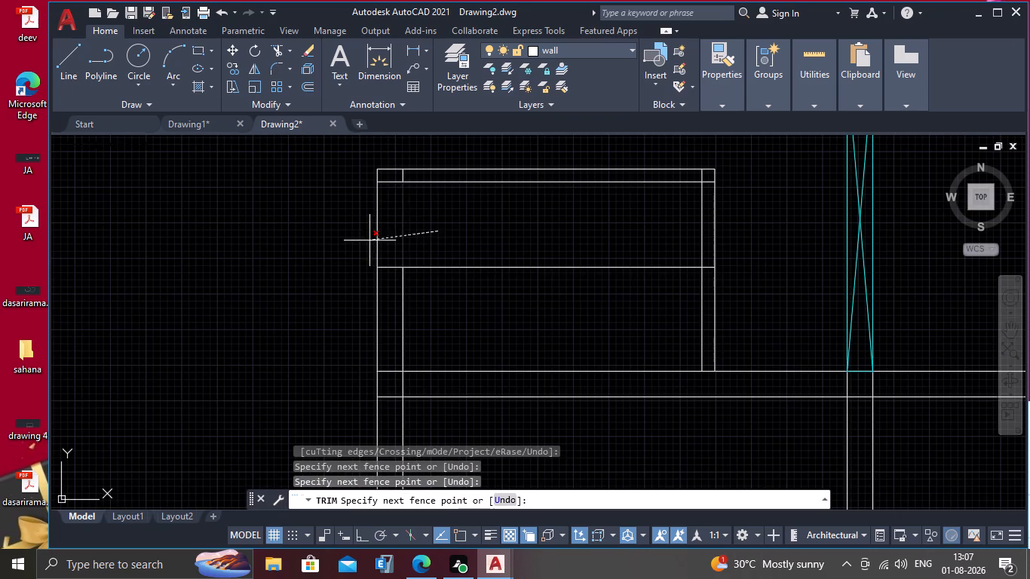
pyautogui.click(358, 241)
pyautogui.scroll(2, 393, 159)
pyautogui.click(409, 199)
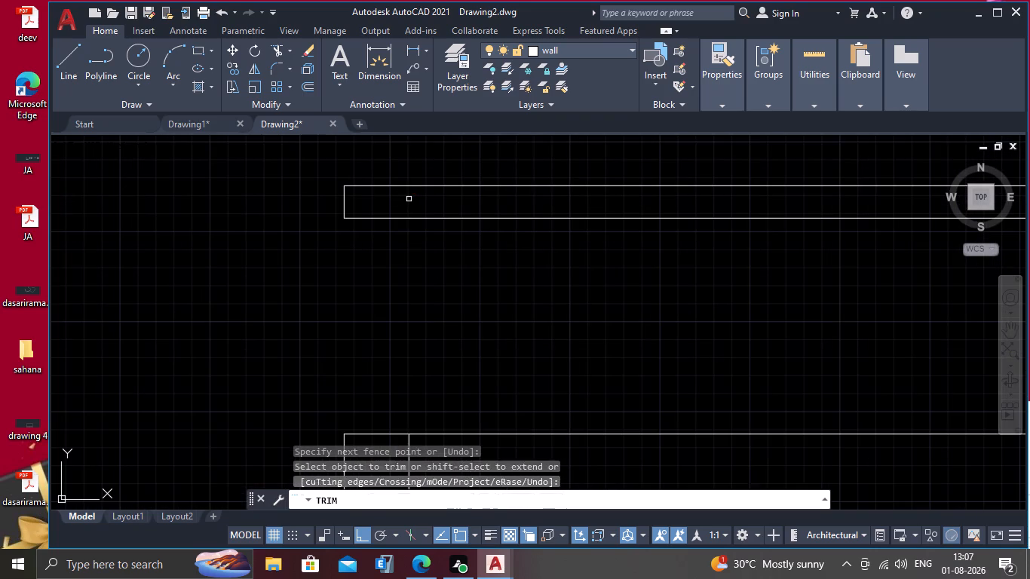
pyautogui.press('Escape')
# Trim the right-side partition lines between the top wall and middle horizontal line, then remove that line between the two stubs.
pyautogui.scroll(-2, 403, 244)
pyautogui.moveTo(428, 296); pyautogui.dragTo(414, 249, button='middle')
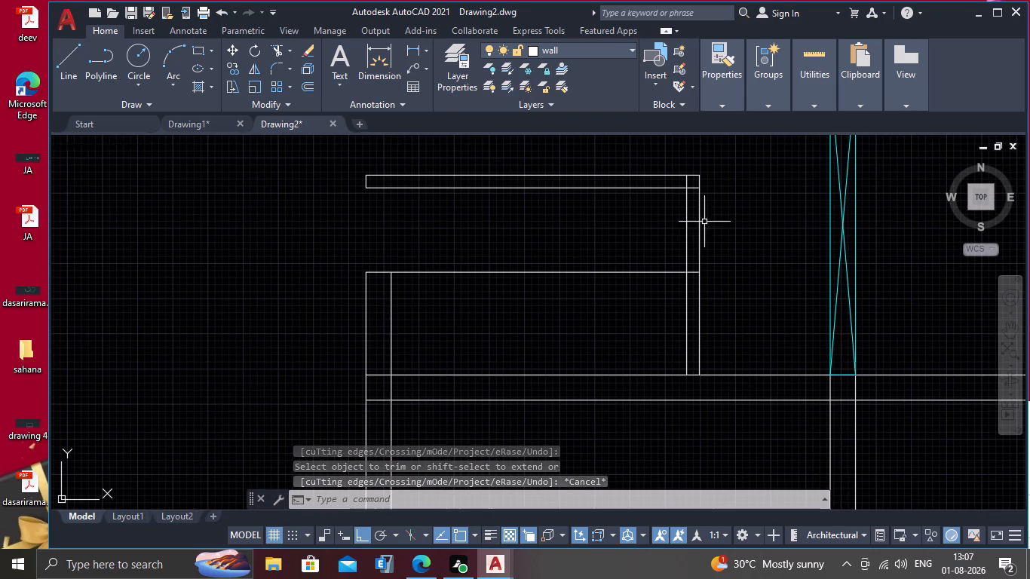
pyautogui.click(718, 225)
pyautogui.press('Escape')
pyautogui.press('Return')
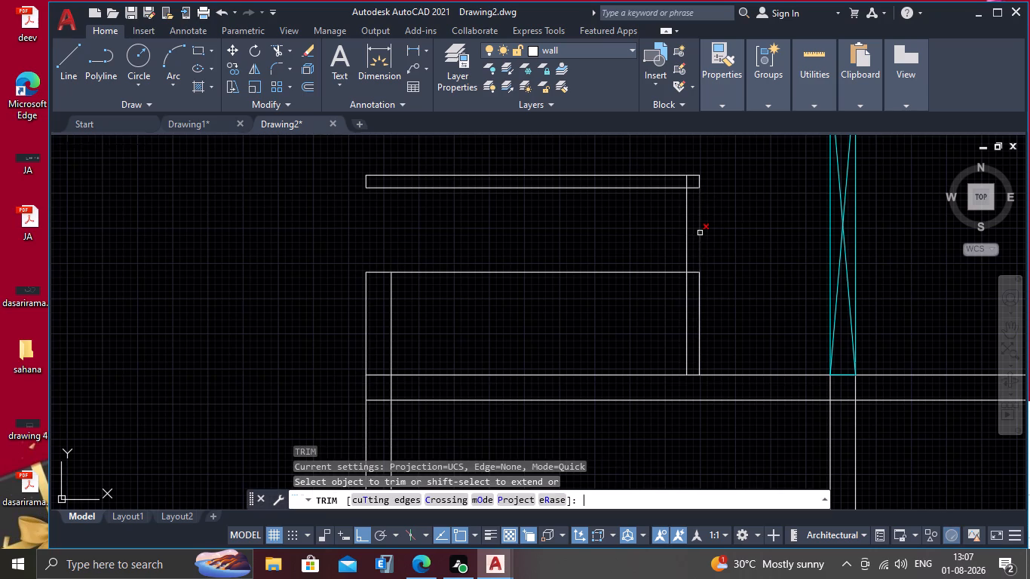
pyautogui.click(705, 231)
pyautogui.click(679, 239)
pyautogui.click(567, 271)
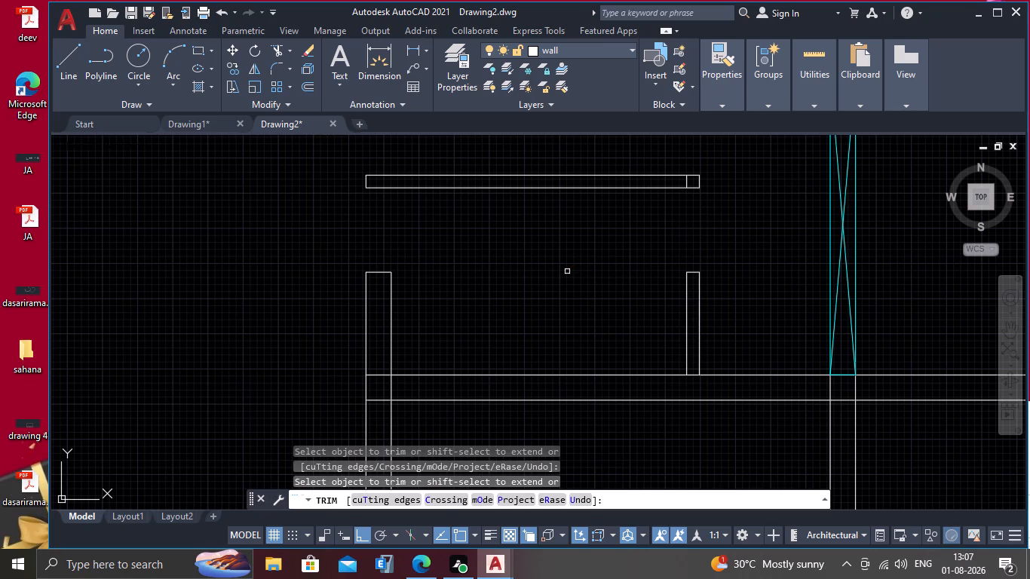
pyautogui.press('Escape')
# Extend both lines of the right-side partition stub down to the lower line of the horizontal wall.
pyautogui.scroll(-2, 546, 290)
pyautogui.moveTo(541, 294); pyautogui.dragTo(490, 274, button='middle')
pyautogui.scroll(2, 470, 342)
pyautogui.scroll(1, 376, 262)
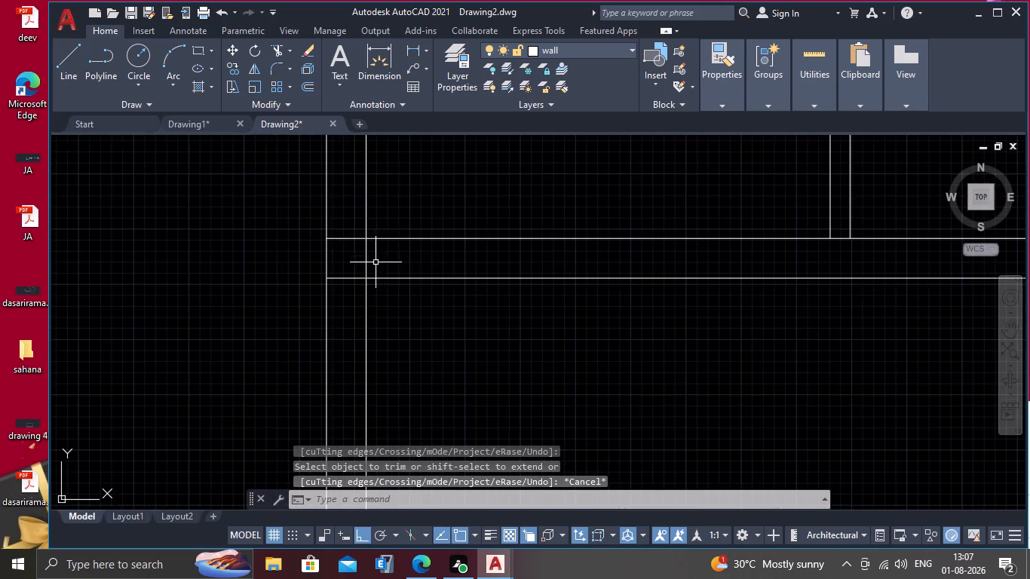
pyautogui.scroll(-1, 758, 303)
pyautogui.moveTo(832, 291); pyautogui.dragTo(678, 273, button='middle')
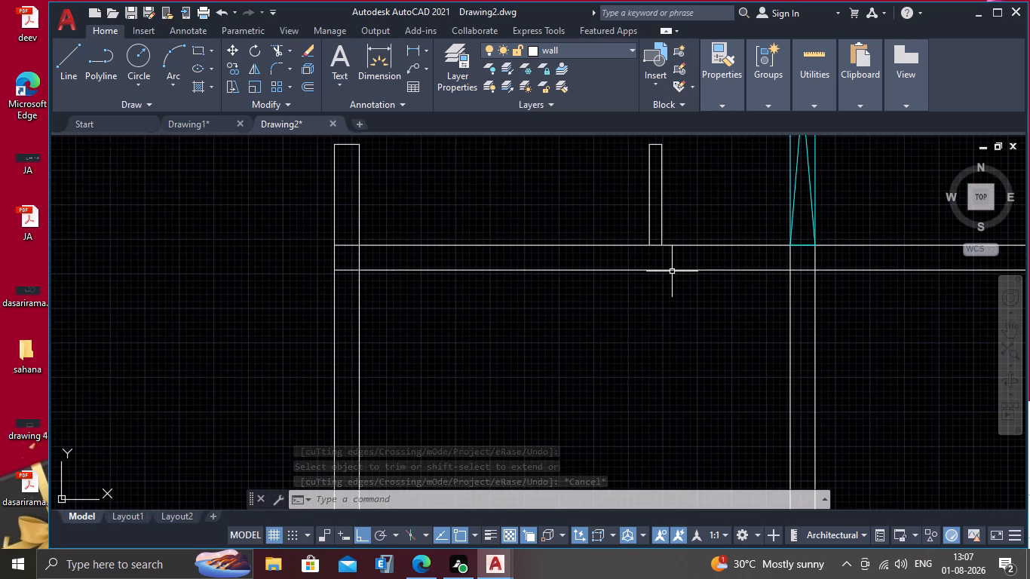
pyautogui.write('ex')
pyautogui.press('Return')
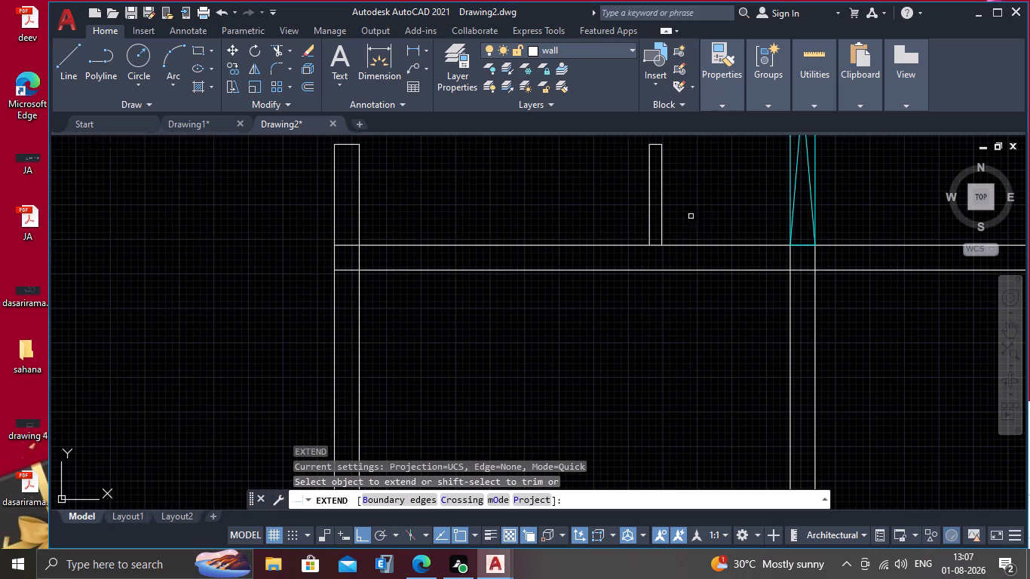
pyautogui.click(680, 215)
pyautogui.click(630, 230)
pyautogui.press('Escape')
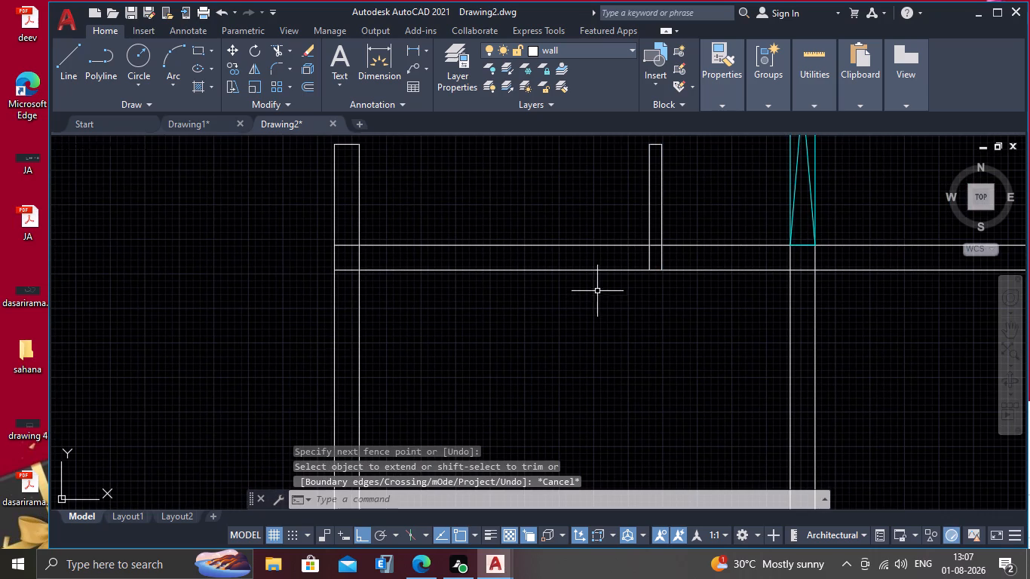
# Trim the horizontal wall's upper line where it crosses the right-side partition stub and the left vertical wall.
pyautogui.moveTo(527, 296); pyautogui.dragTo(538, 268, button='middle')
pyautogui.scroll(1, 464, 246)
pyautogui.scroll(-1, 452, 247)
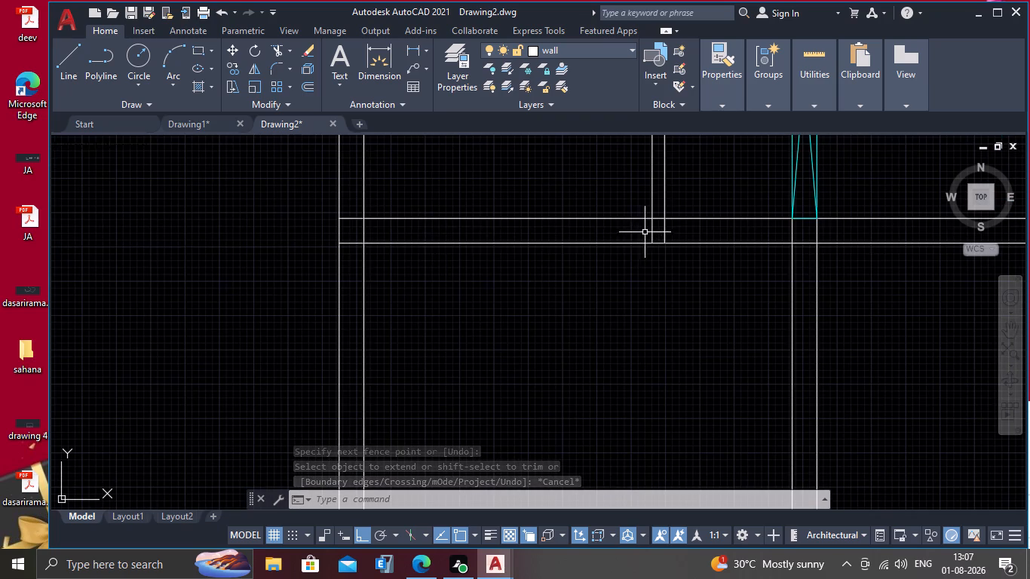
pyautogui.scroll(1, 639, 221)
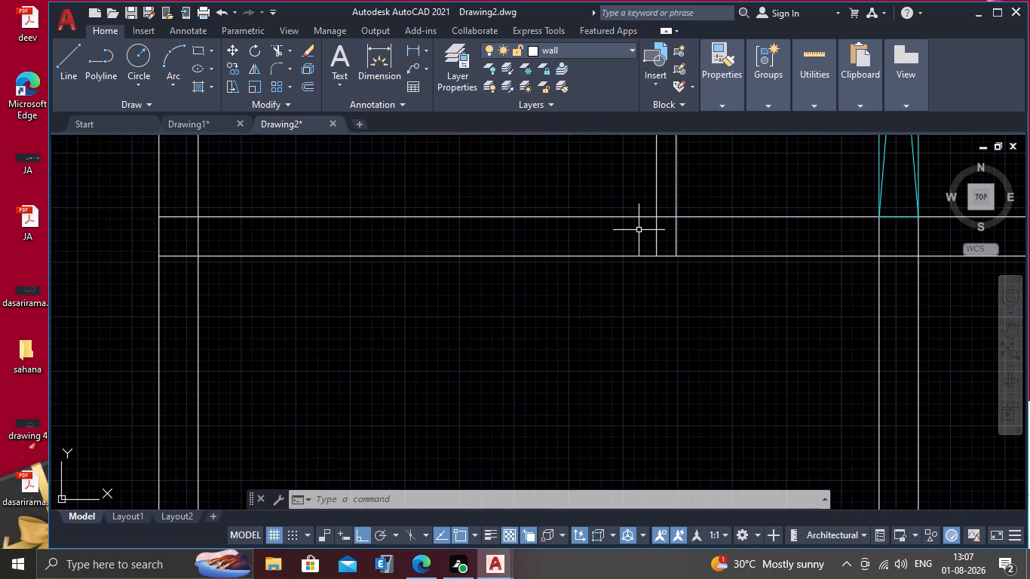
pyautogui.write('tr')
pyautogui.press('Return')
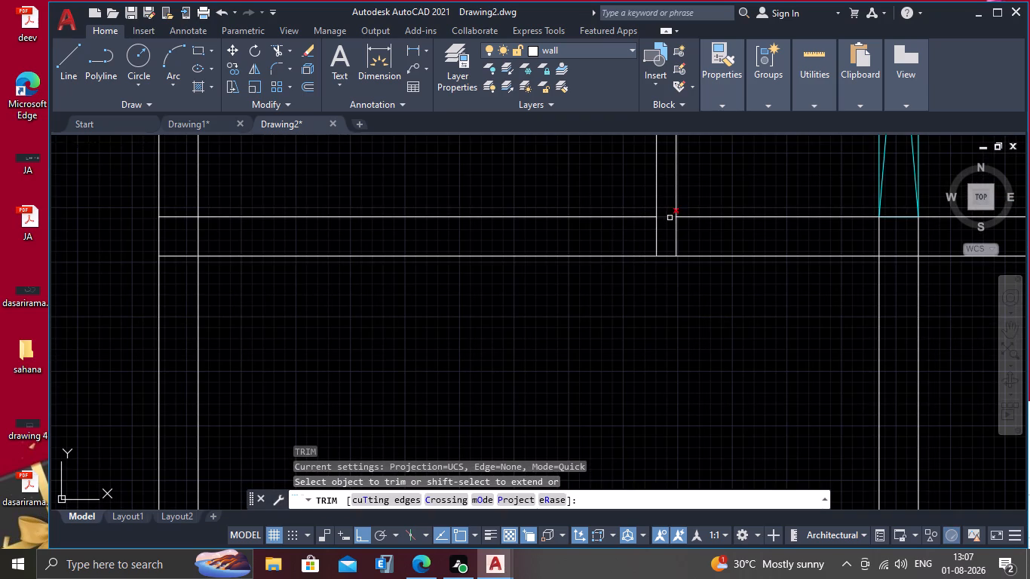
pyautogui.click(670, 218)
pyautogui.press('Escape')
pyautogui.press('Return')
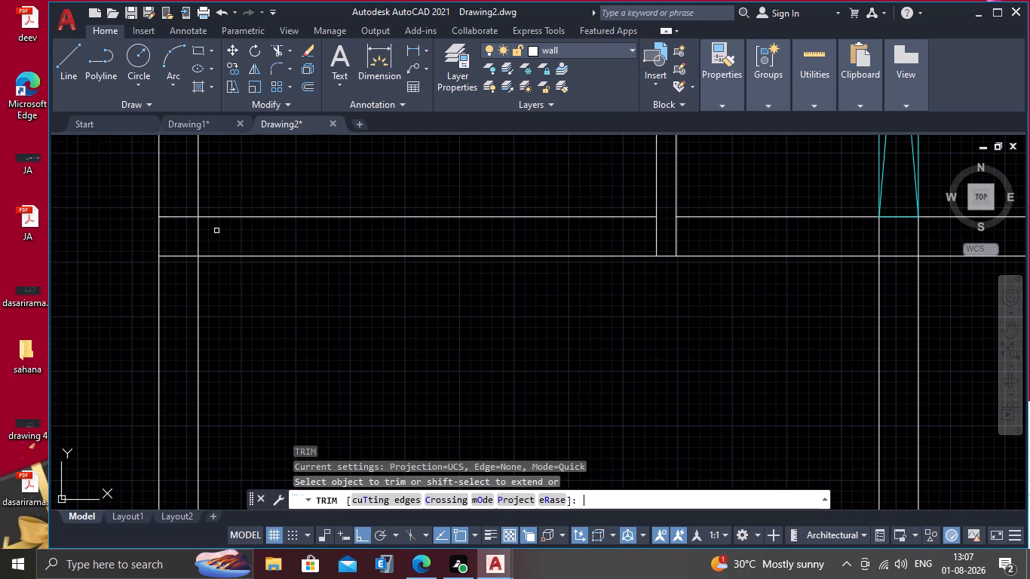
pyautogui.click(181, 216)
pyautogui.press('Escape')
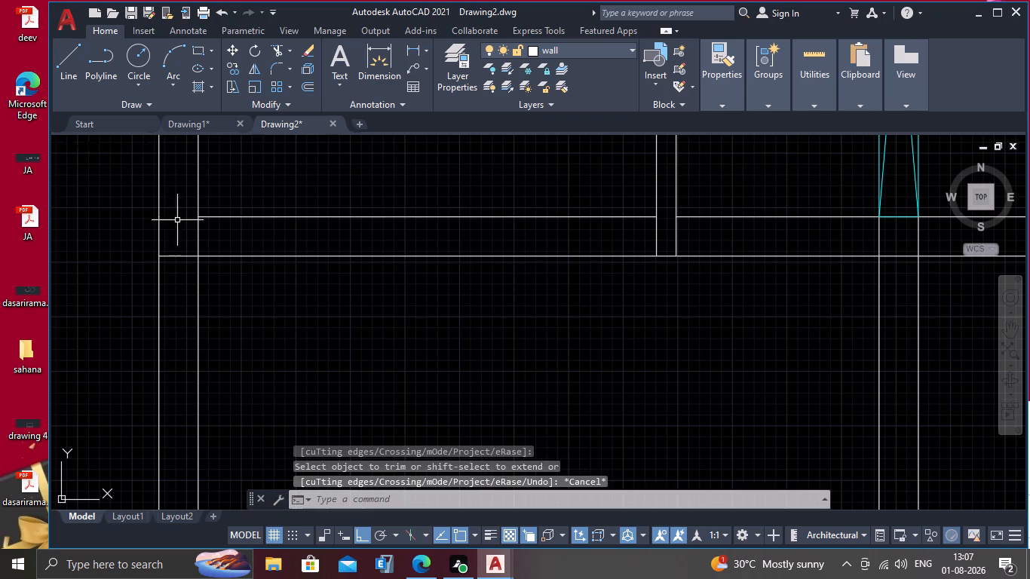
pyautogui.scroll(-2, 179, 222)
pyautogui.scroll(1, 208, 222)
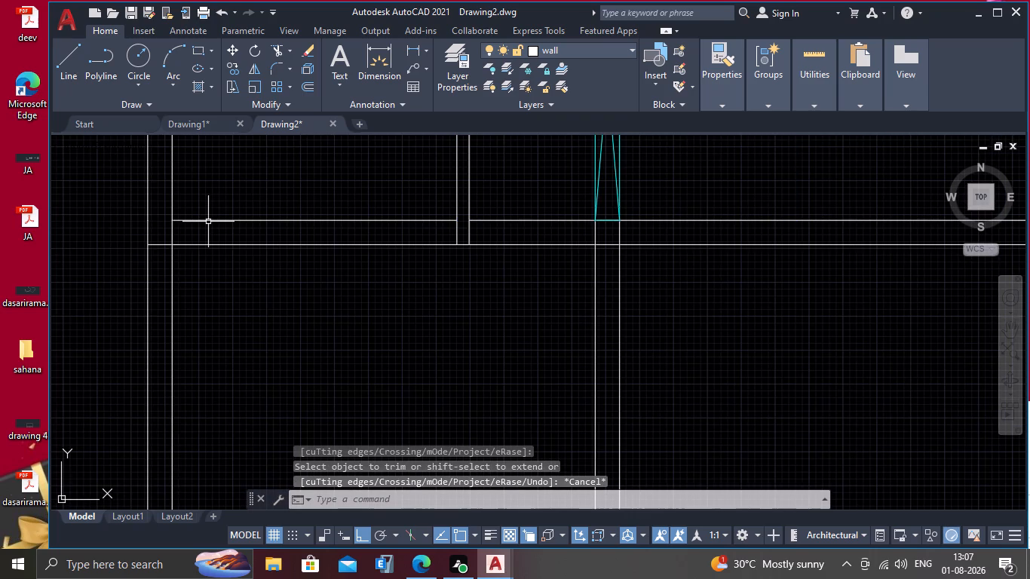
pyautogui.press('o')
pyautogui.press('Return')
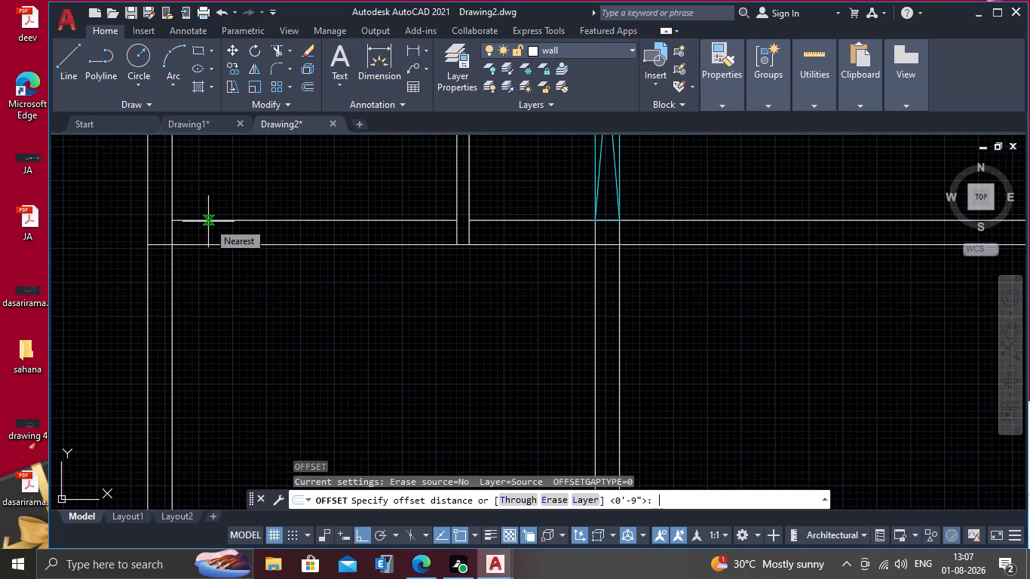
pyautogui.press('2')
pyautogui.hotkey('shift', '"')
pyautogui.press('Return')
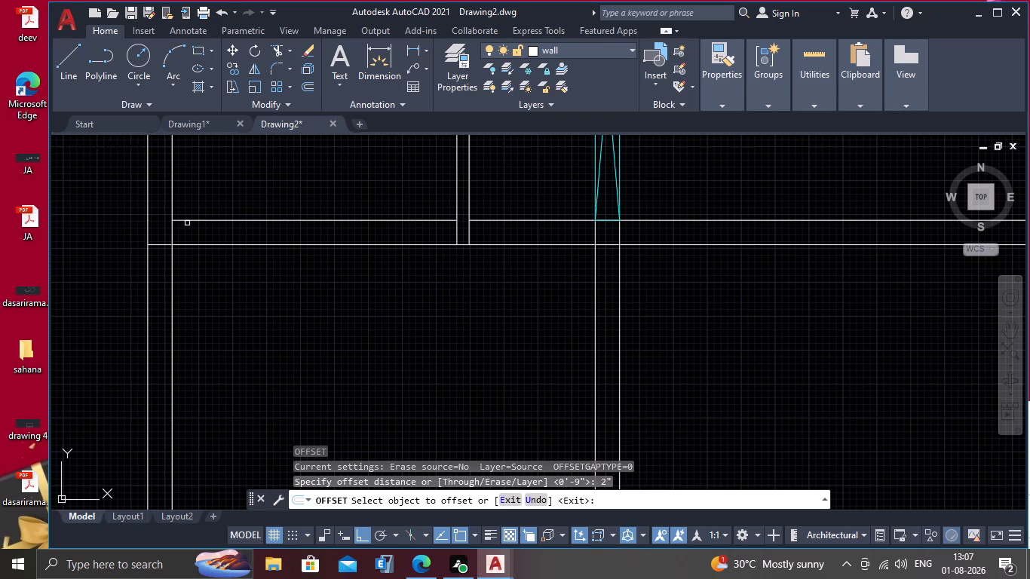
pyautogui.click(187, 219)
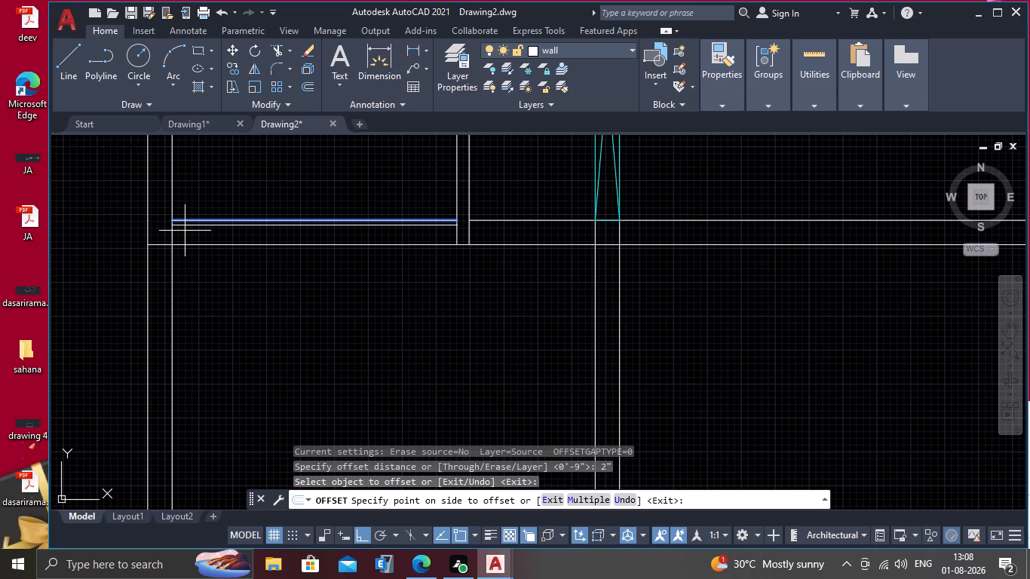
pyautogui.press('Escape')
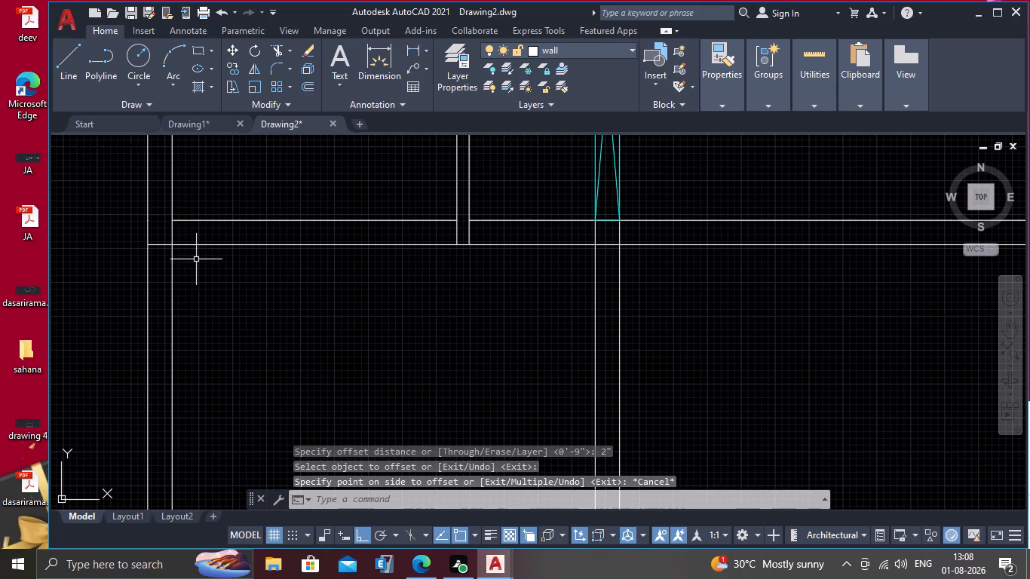
# Trim the horizontal wall's lower line between the two lines of the right-side partition stub.
pyautogui.scroll(2, 459, 247)
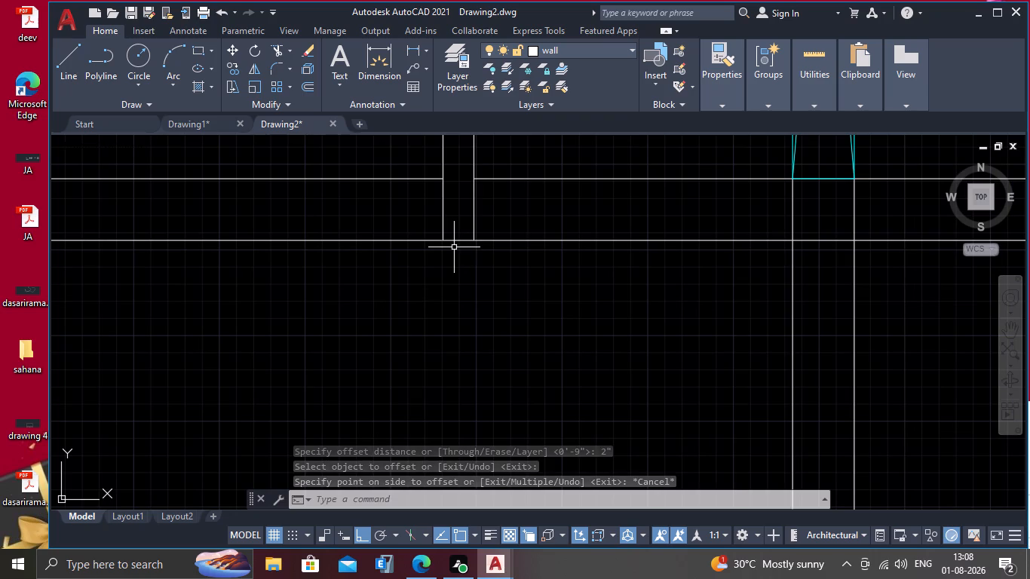
pyautogui.write('tr')
pyautogui.press('Return')
pyautogui.click(458, 244)
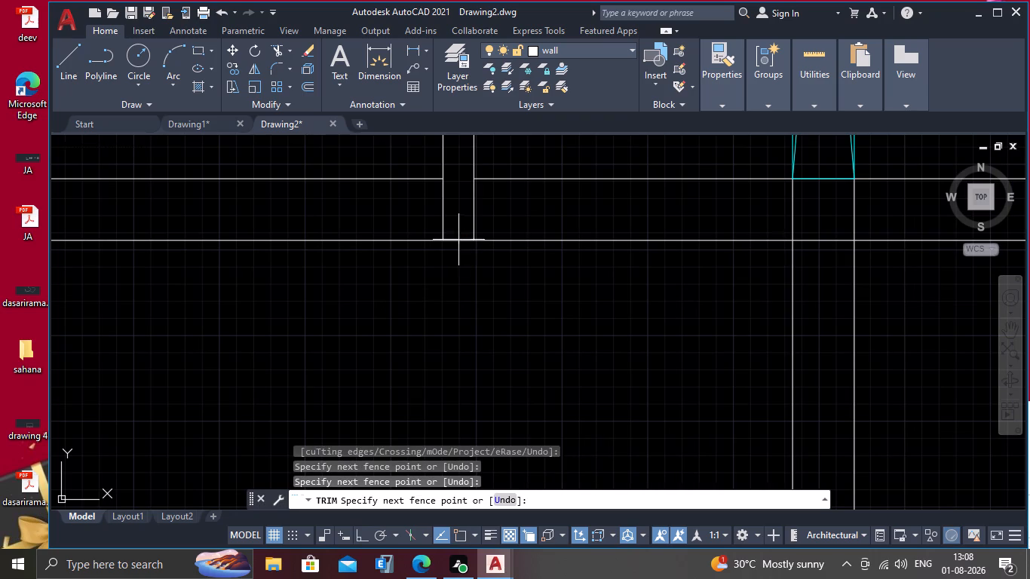
pyautogui.click(458, 237)
pyautogui.press('Escape')
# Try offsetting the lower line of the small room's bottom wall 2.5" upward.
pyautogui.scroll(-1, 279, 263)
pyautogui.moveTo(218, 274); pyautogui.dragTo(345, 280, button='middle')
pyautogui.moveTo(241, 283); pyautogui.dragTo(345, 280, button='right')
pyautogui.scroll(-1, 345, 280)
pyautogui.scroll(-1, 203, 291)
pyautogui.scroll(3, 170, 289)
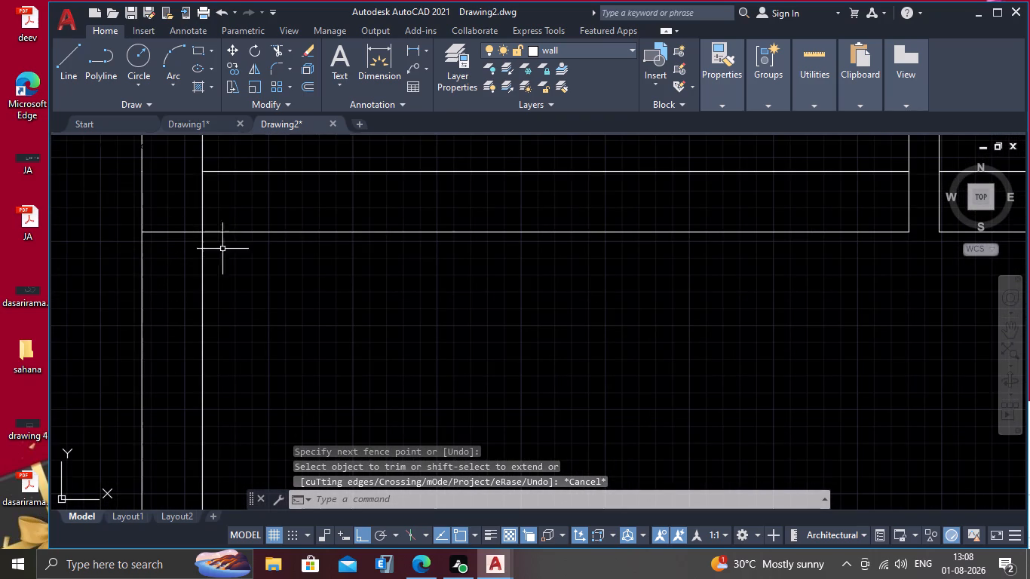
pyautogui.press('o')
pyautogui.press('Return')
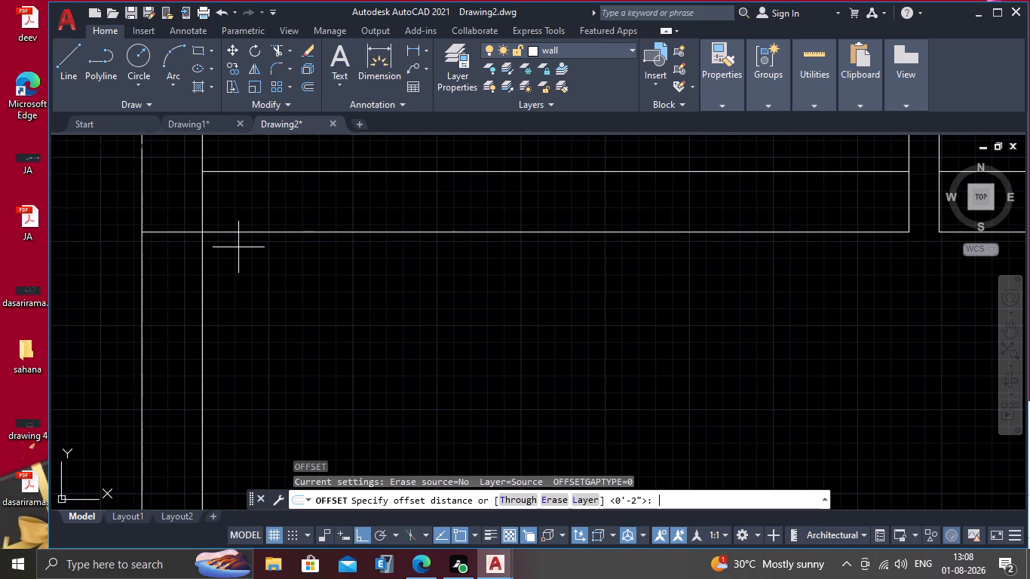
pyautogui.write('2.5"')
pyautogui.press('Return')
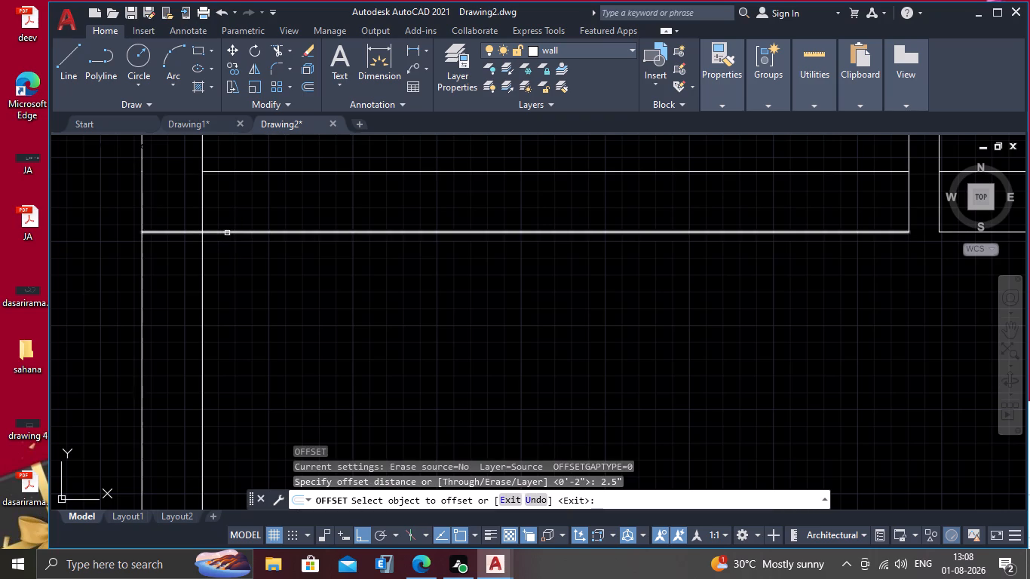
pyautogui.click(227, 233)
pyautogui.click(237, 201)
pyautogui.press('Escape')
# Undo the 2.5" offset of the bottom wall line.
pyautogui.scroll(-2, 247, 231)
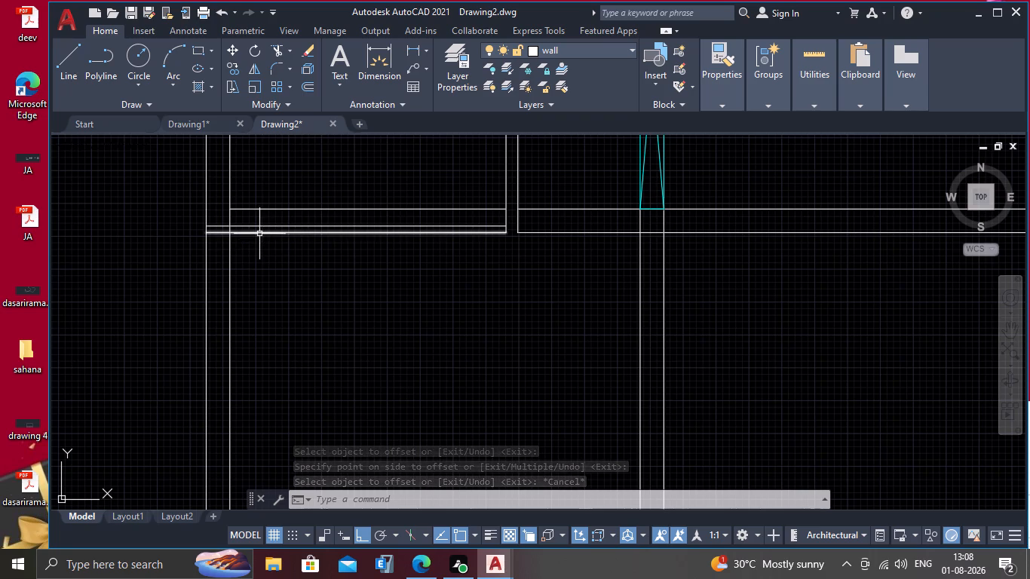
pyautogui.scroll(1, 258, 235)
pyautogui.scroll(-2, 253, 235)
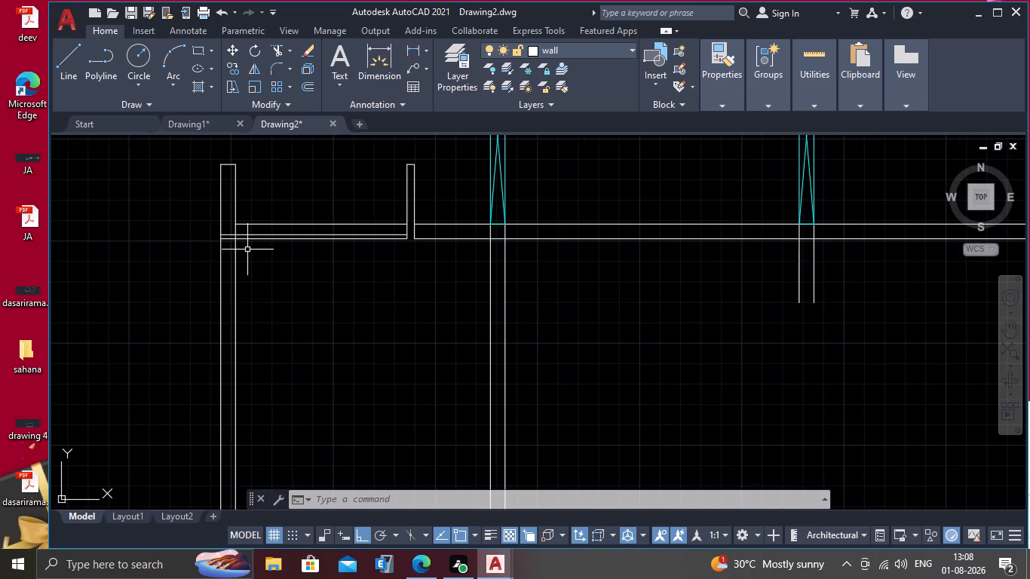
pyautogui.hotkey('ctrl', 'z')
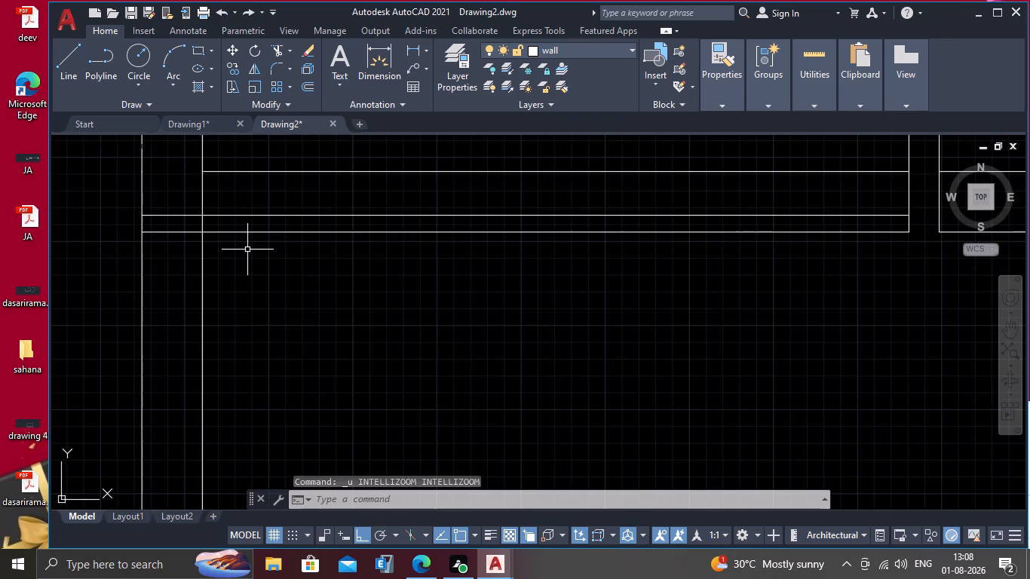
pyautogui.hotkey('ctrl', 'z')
# Offset the lower line of the small room's bottom wall 4" upward.
pyautogui.press('o')
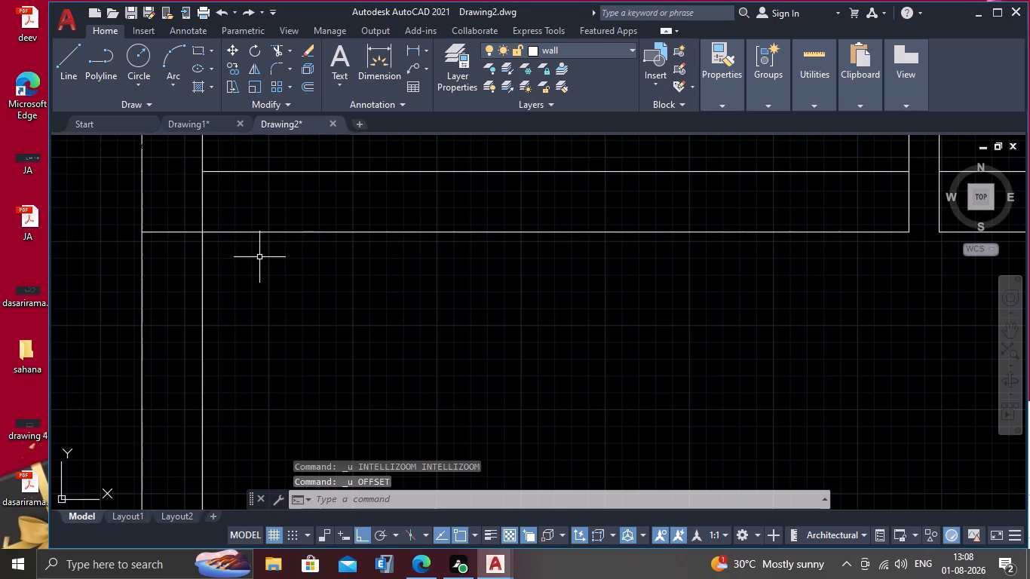
pyautogui.press('Return')
pyautogui.write('4"')
pyautogui.press('Return')
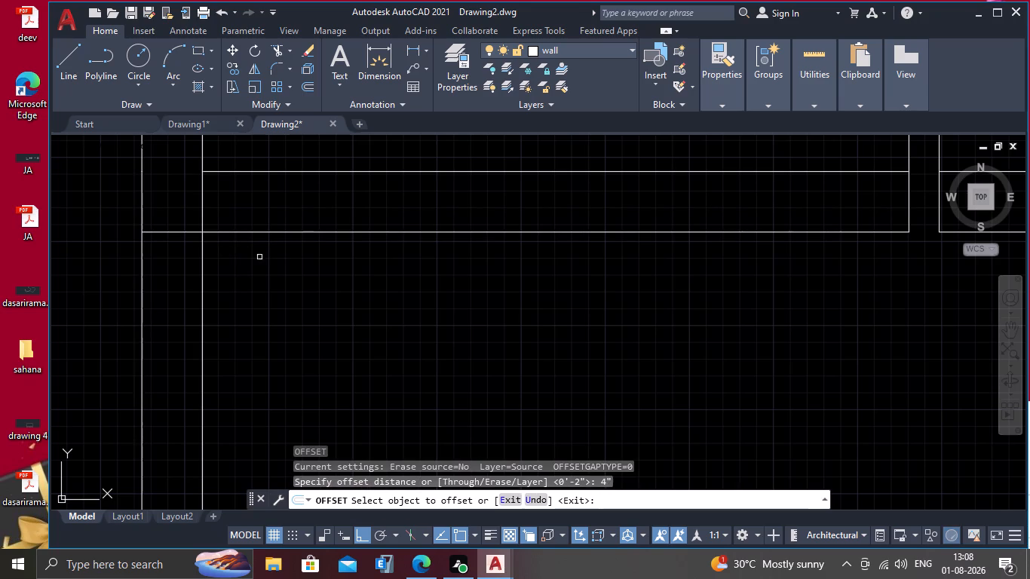
pyautogui.click(241, 232)
pyautogui.click(246, 202)
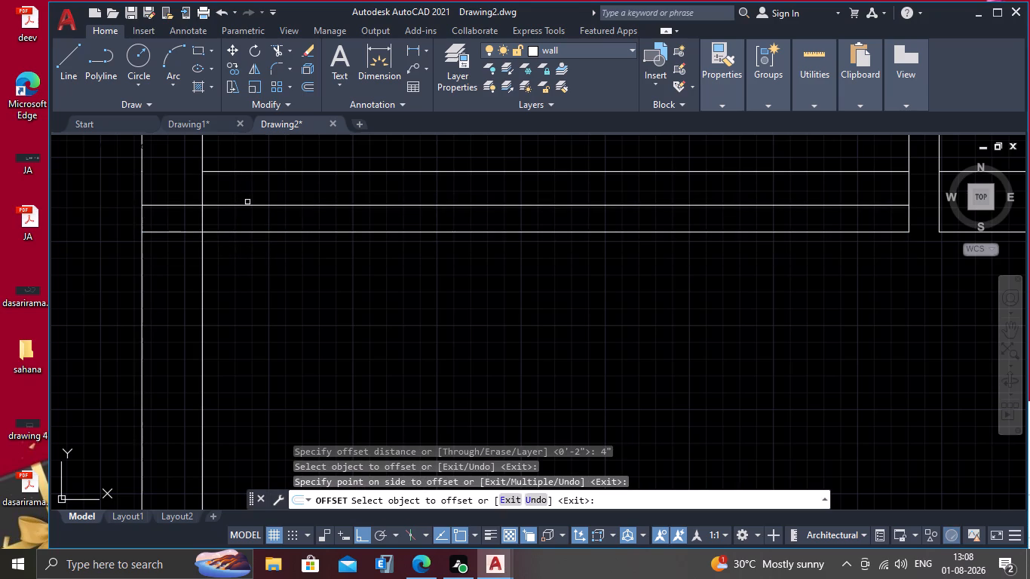
pyautogui.press('Escape')
# Draw a short vertical line from the 4" offset line up to the bottom wall's upper line, near the wall's left end.
pyautogui.scroll(-2, 256, 221)
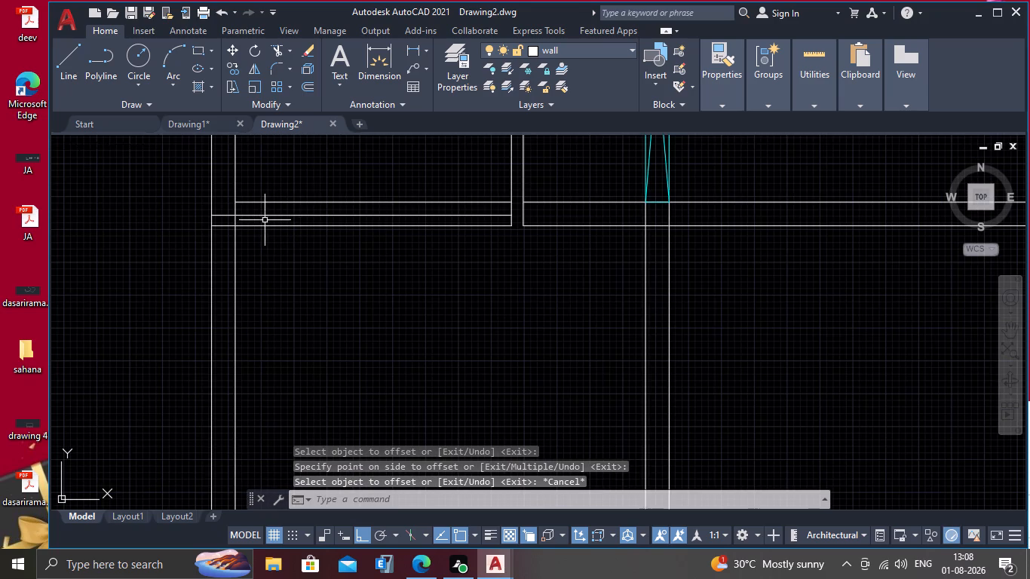
pyautogui.scroll(1, 262, 220)
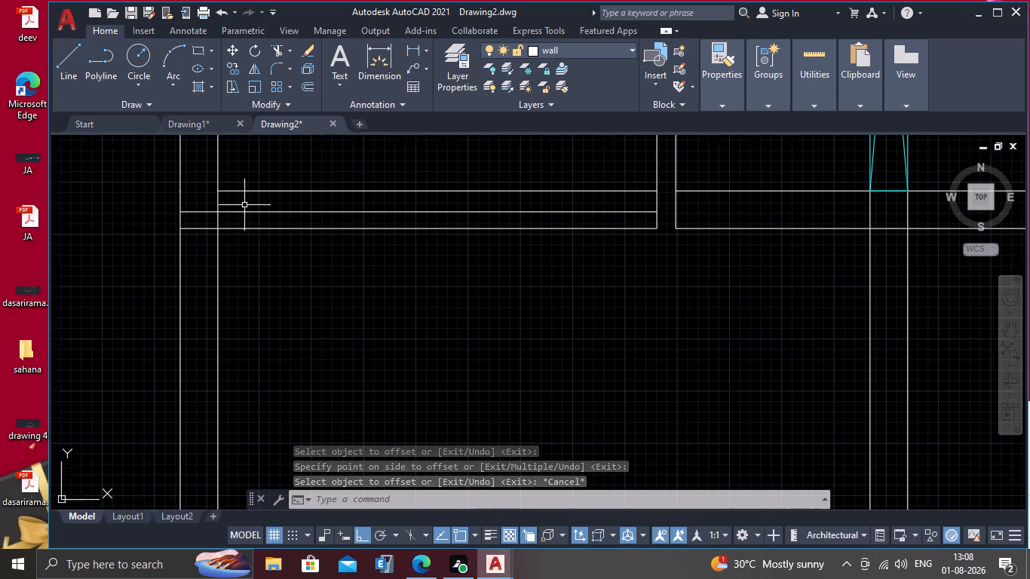
pyautogui.scroll(2, 244, 205)
pyautogui.scroll(-2, 293, 204)
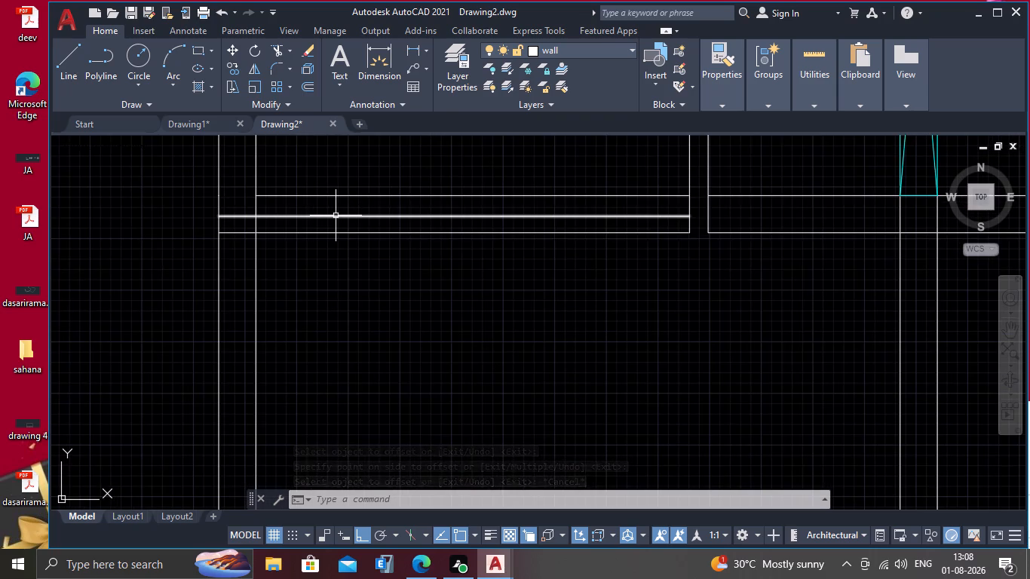
pyautogui.press('l')
pyautogui.press('Return')
pyautogui.scroll(2, 336, 216)
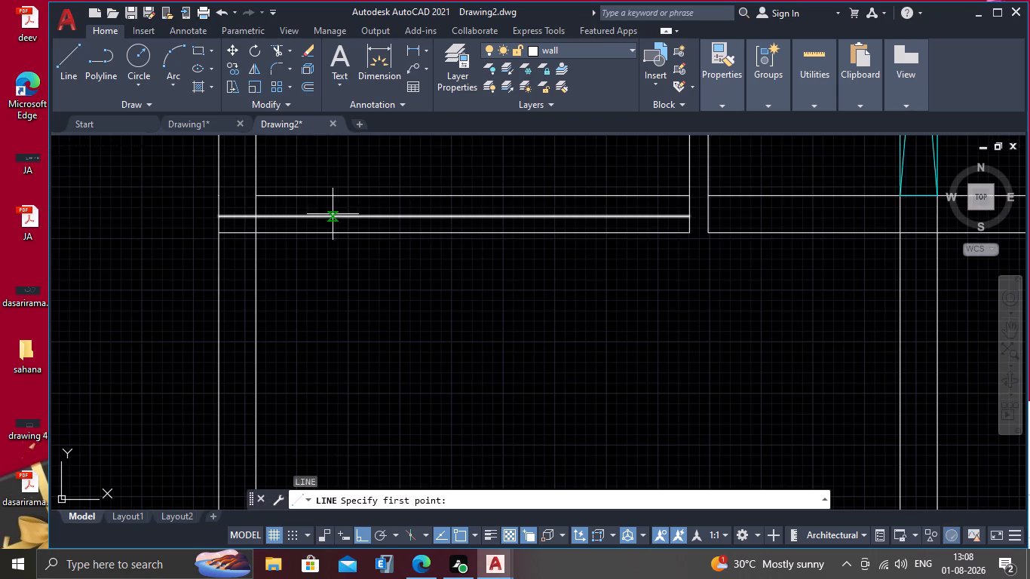
pyautogui.click(346, 217)
pyautogui.click(342, 194)
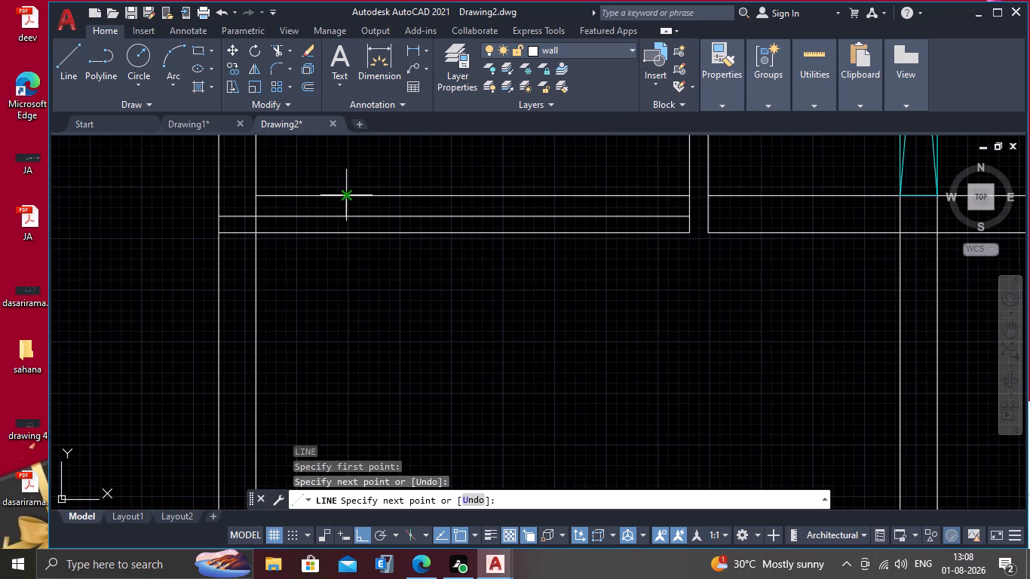
pyautogui.press('Escape')
# Trim the bottom wall's upper line left of the short vertical line and the offset line right of it, forming a step.
pyautogui.scroll(-3, 322, 236)
pyautogui.scroll(3, 320, 226)
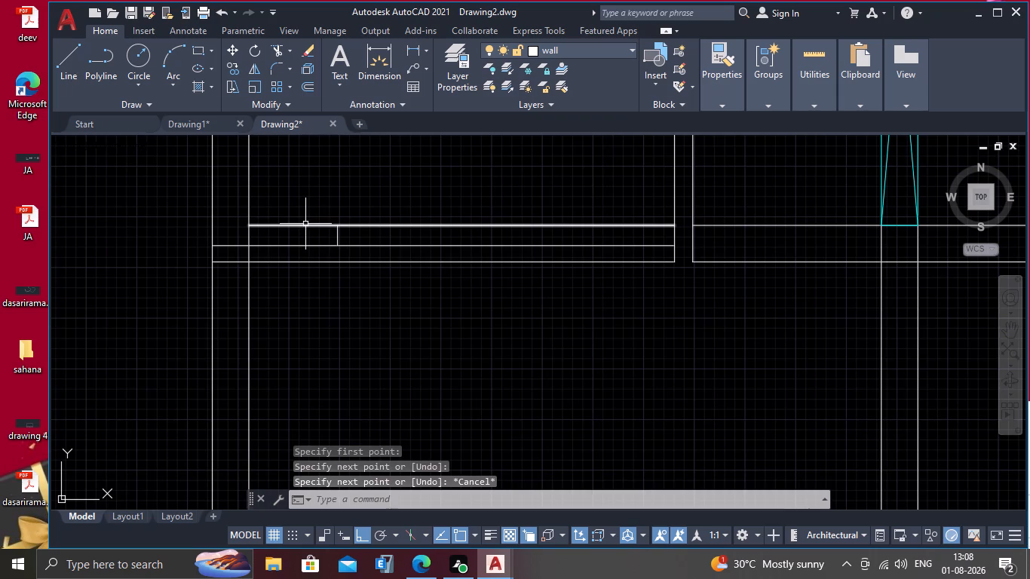
pyautogui.write('tr')
pyautogui.press('Return')
pyautogui.click(300, 219)
pyautogui.click(293, 230)
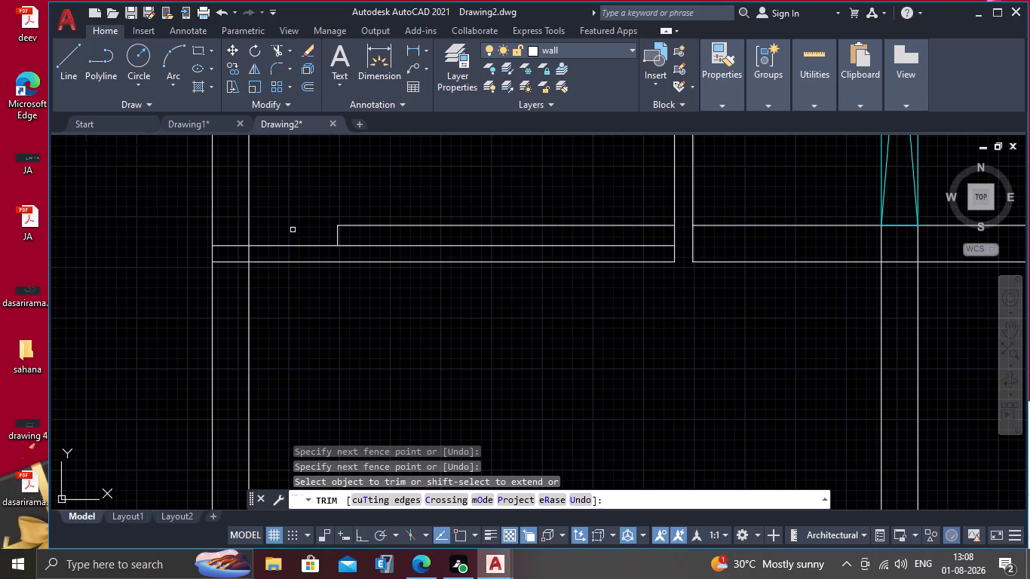
pyautogui.click(345, 248)
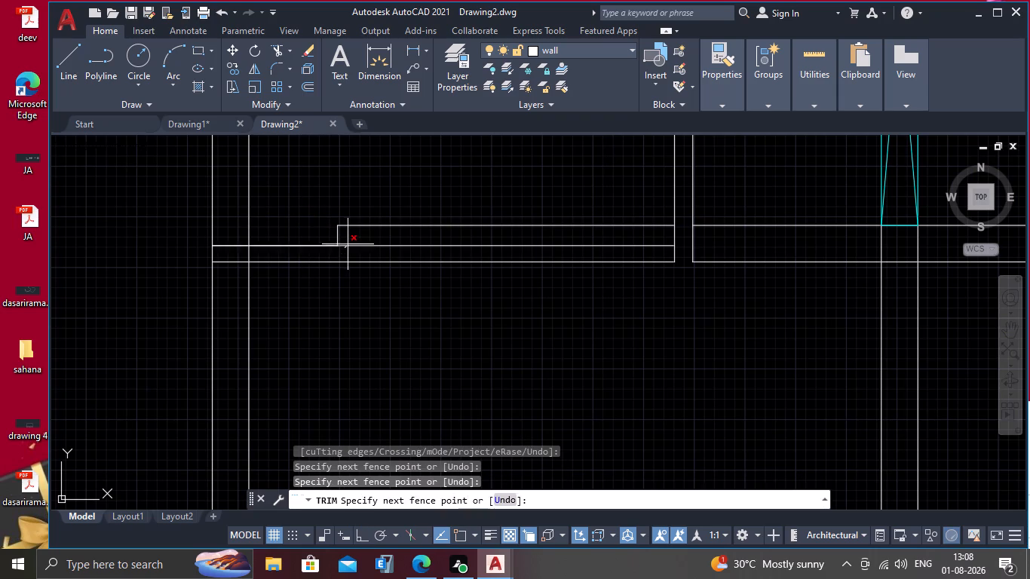
pyautogui.click(348, 244)
pyautogui.press('Escape')
# Trim the offset line where it crosses the thickness of the small room's left vertical wall.
pyautogui.scroll(-3, 347, 246)
pyautogui.scroll(3, 300, 271)
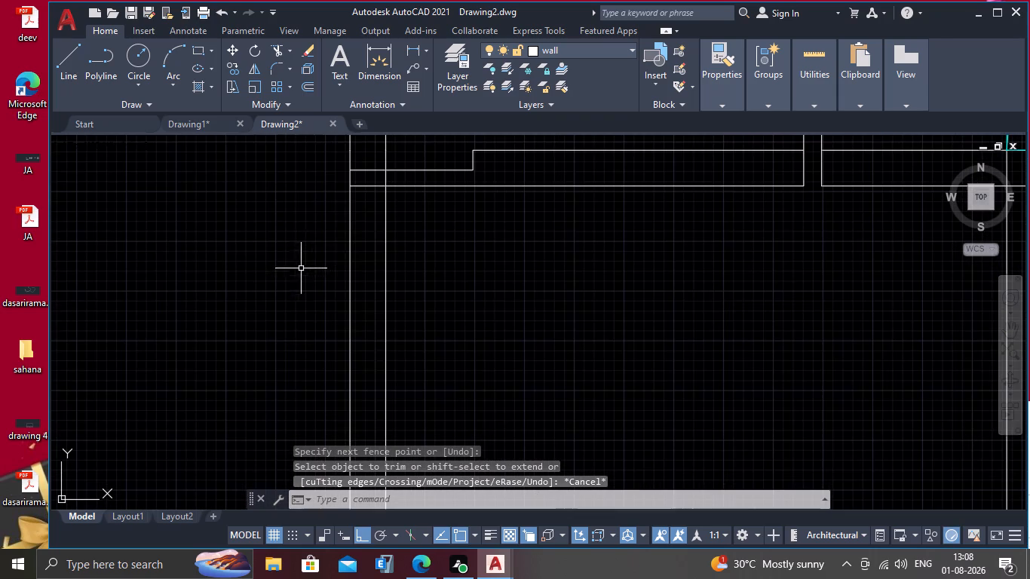
pyautogui.press('Return')
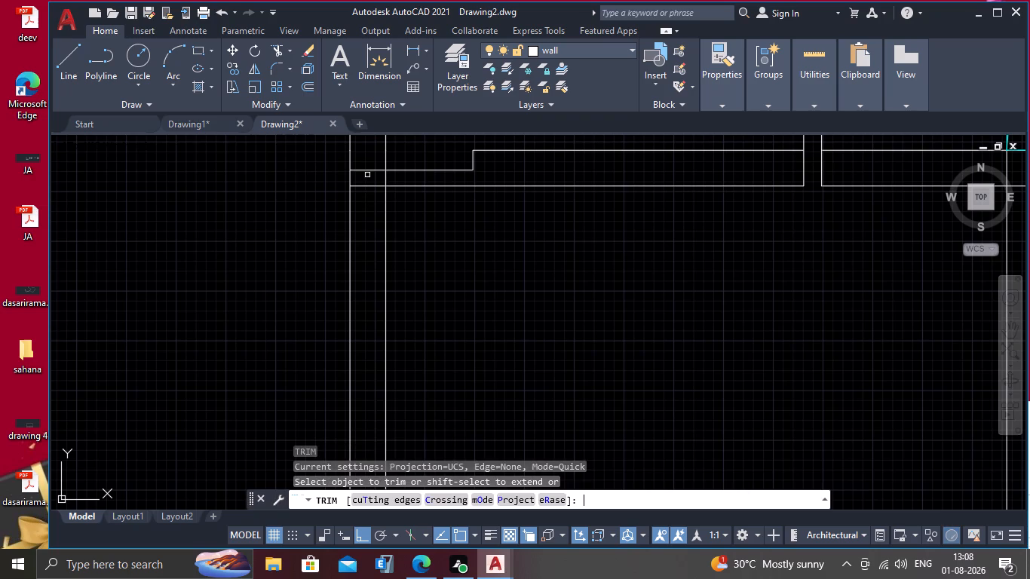
pyautogui.click(371, 165)
pyautogui.click(369, 182)
pyautogui.press('Escape')
# Examine the stepped bottom wall and the surrounding walls above and below the small room.
pyautogui.scroll(-2, 370, 193)
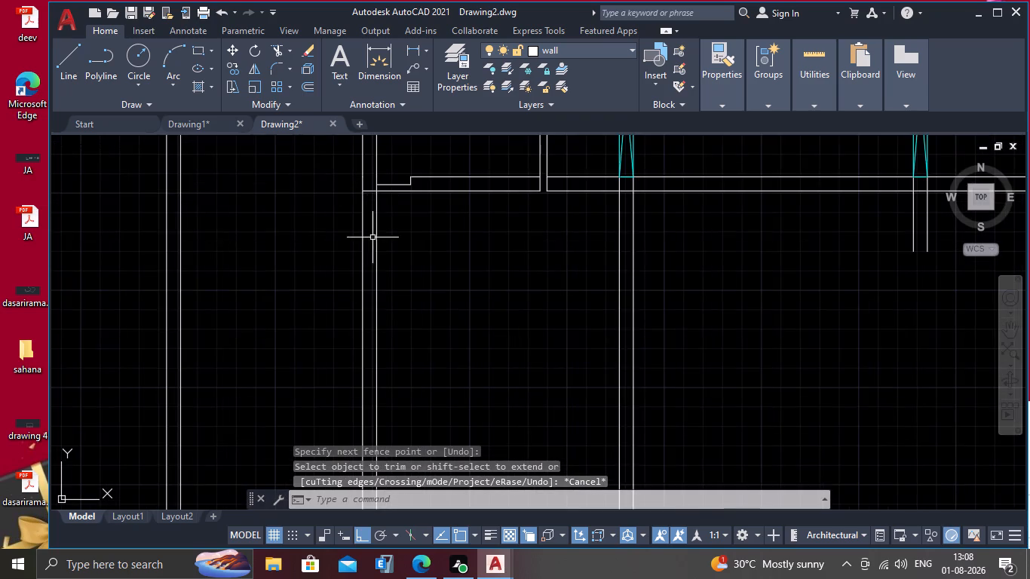
pyautogui.scroll(-3, 390, 224)
pyautogui.moveTo(400, 223); pyautogui.dragTo(395, 262, button='middle')
pyautogui.scroll(3, 392, 244)
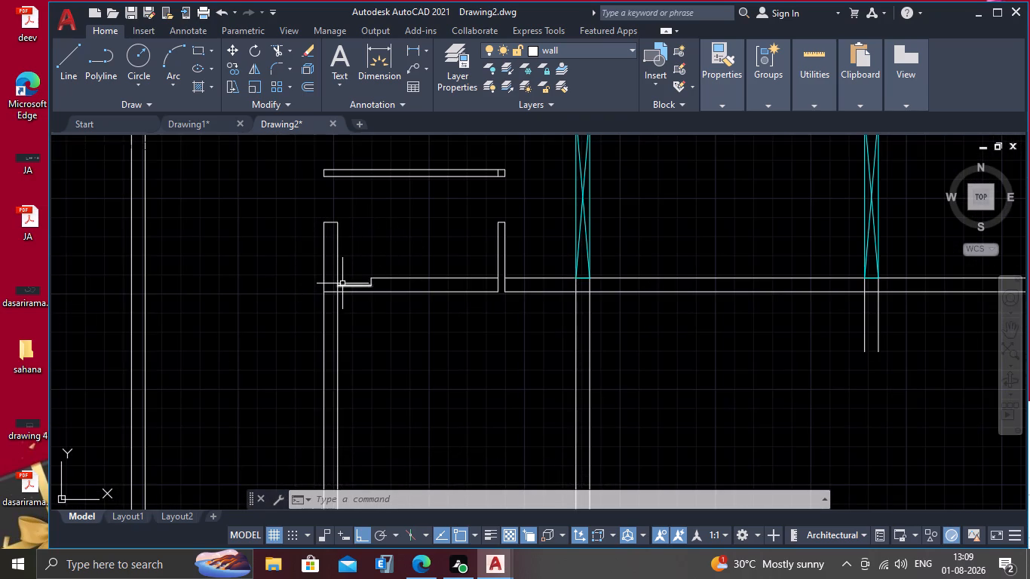
pyautogui.moveTo(379, 329); pyautogui.dragTo(360, 266, button='middle')
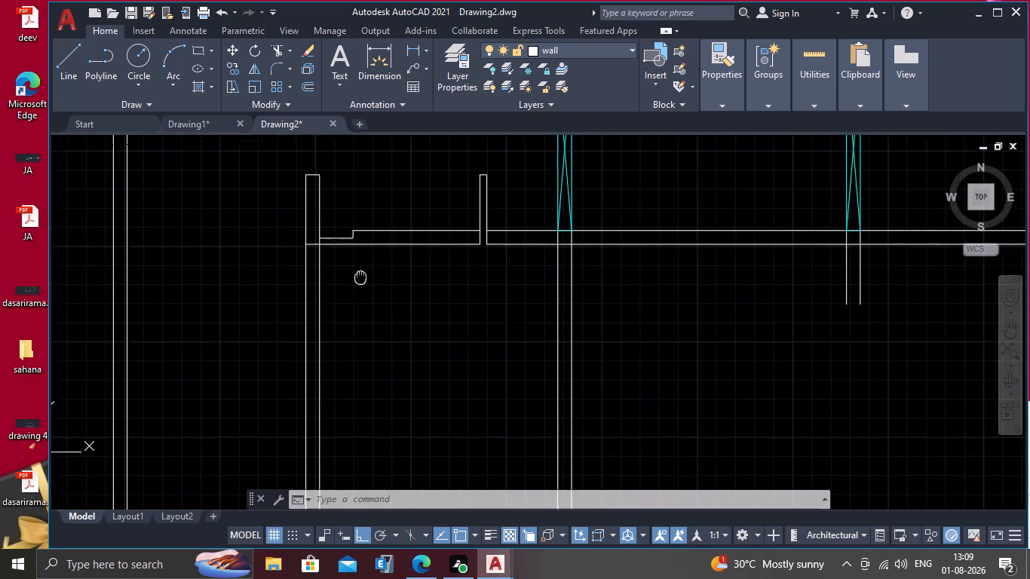
pyautogui.moveTo(360, 266); pyautogui.dragTo(357, 254, button='middle')
pyautogui.scroll(-2, 366, 275)
pyautogui.moveTo(348, 289); pyautogui.dragTo(305, 222, button='middle')
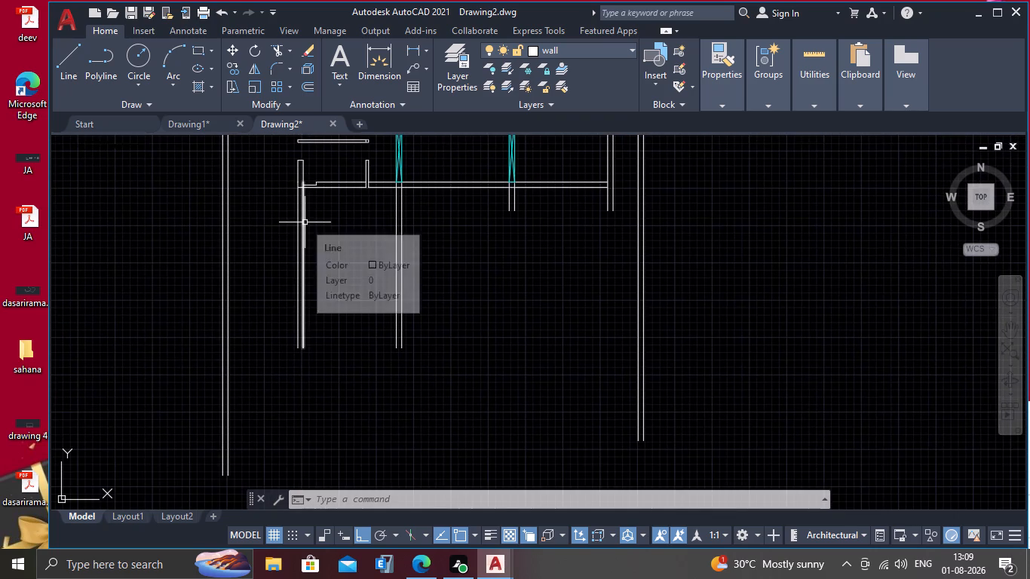
pyautogui.moveTo(302, 182); pyautogui.dragTo(299, 271, button='middle')
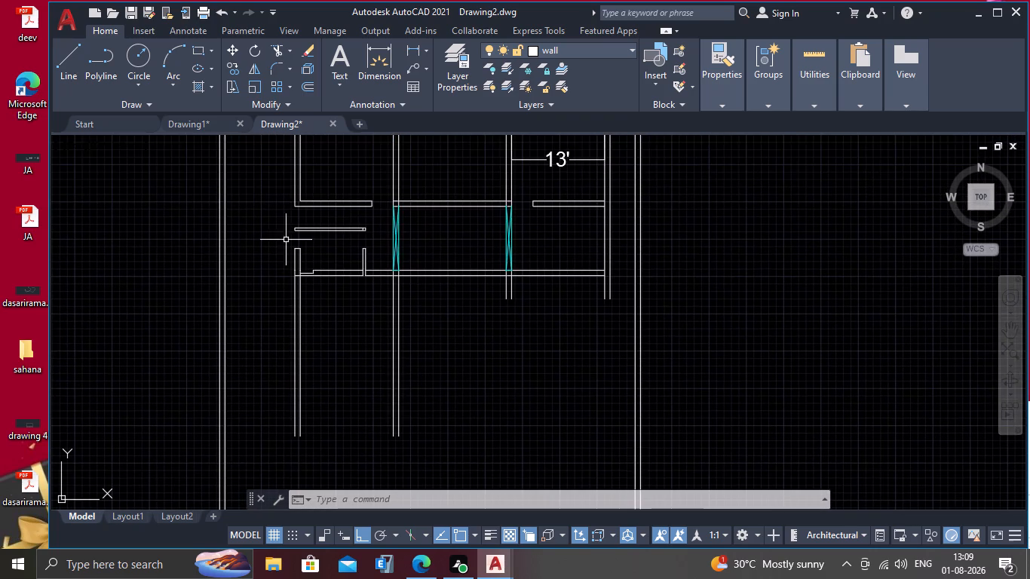
# On the window layer, draw a rectangular window outline filling the gap in the small room's left wall.
pyautogui.scroll(2, 495, 138)
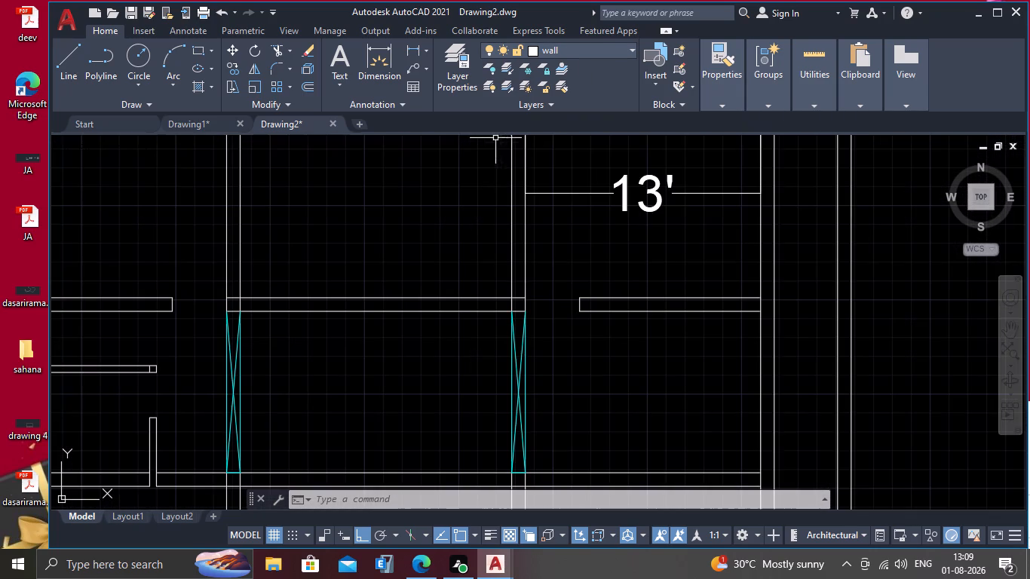
pyautogui.click(634, 49)
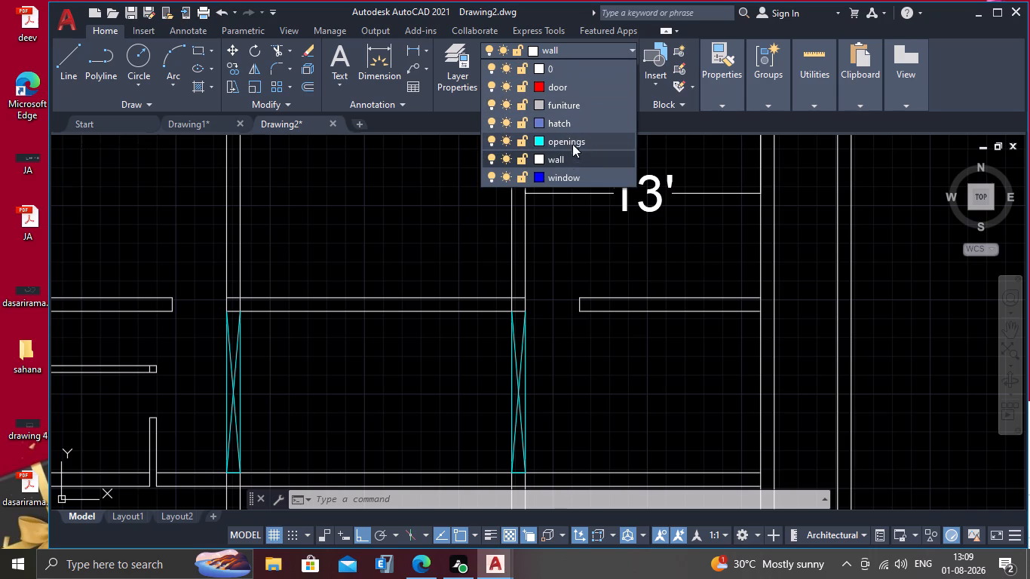
pyautogui.click(566, 176)
pyautogui.scroll(-2, 547, 184)
pyautogui.scroll(1, 548, 184)
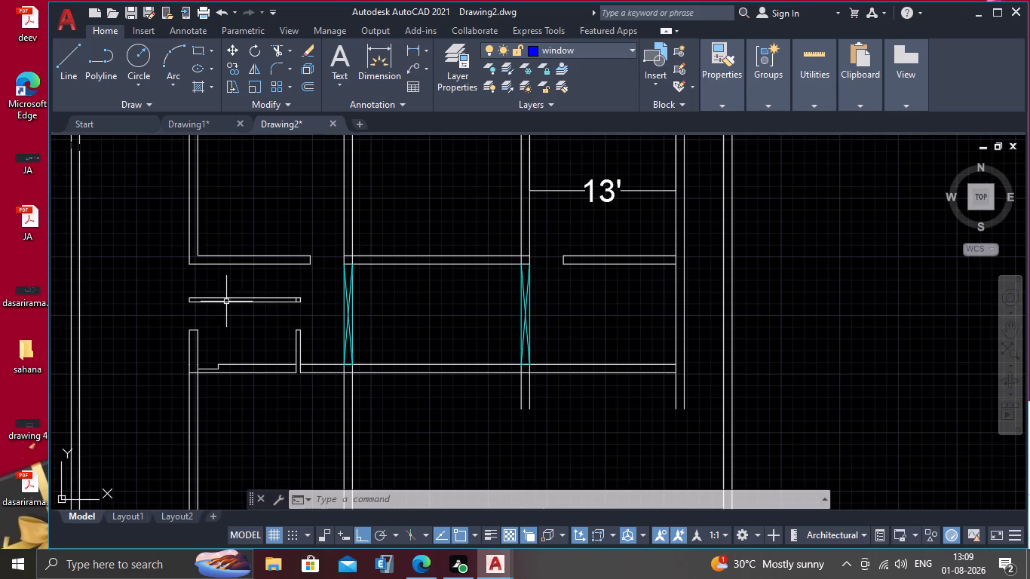
pyautogui.moveTo(223, 289); pyautogui.dragTo(342, 228, button='middle')
pyautogui.scroll(2, 287, 275)
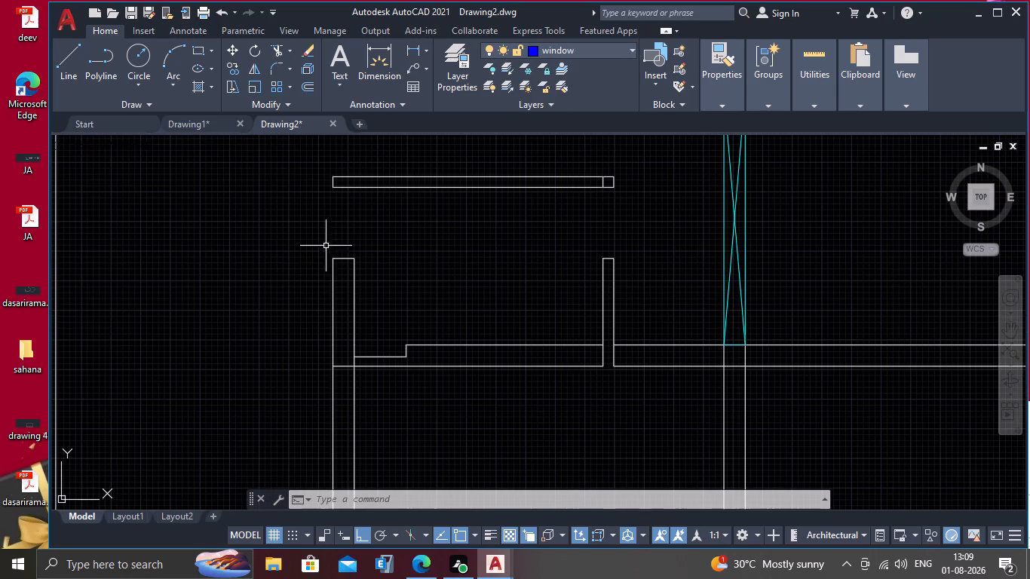
pyautogui.press('l')
pyautogui.press('Return')
pyautogui.click(333, 188)
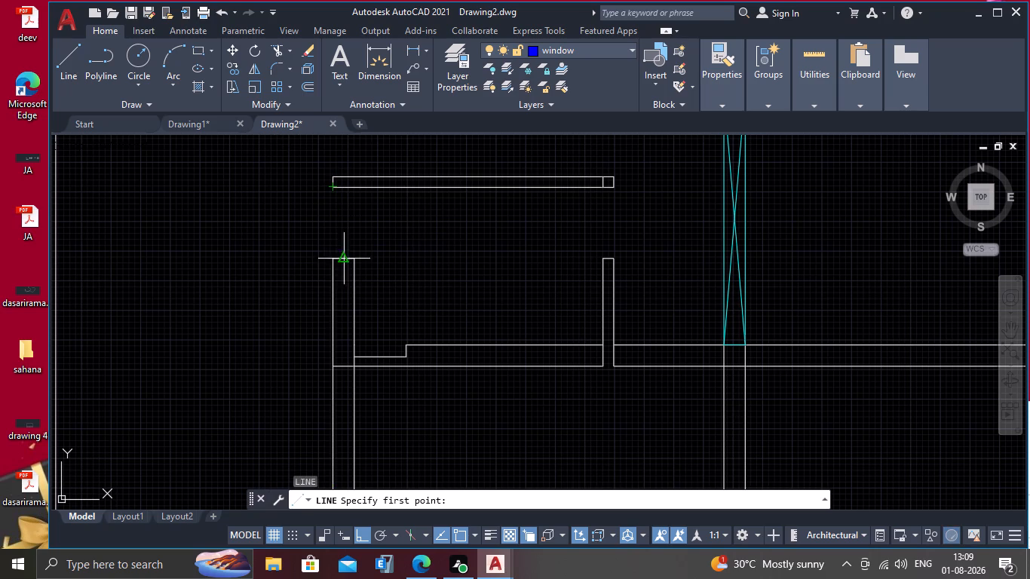
pyautogui.click(331, 255)
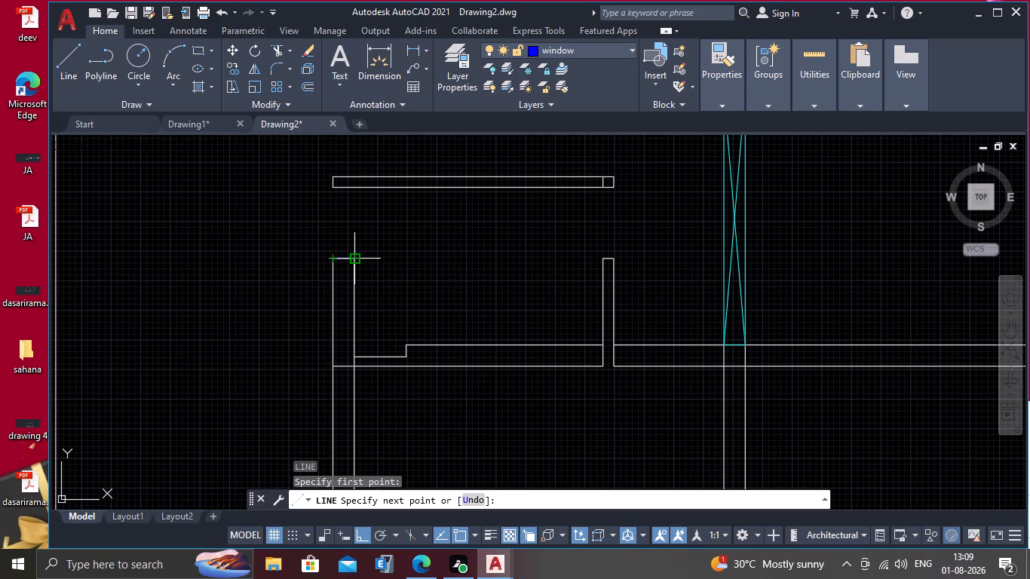
pyautogui.click(350, 262)
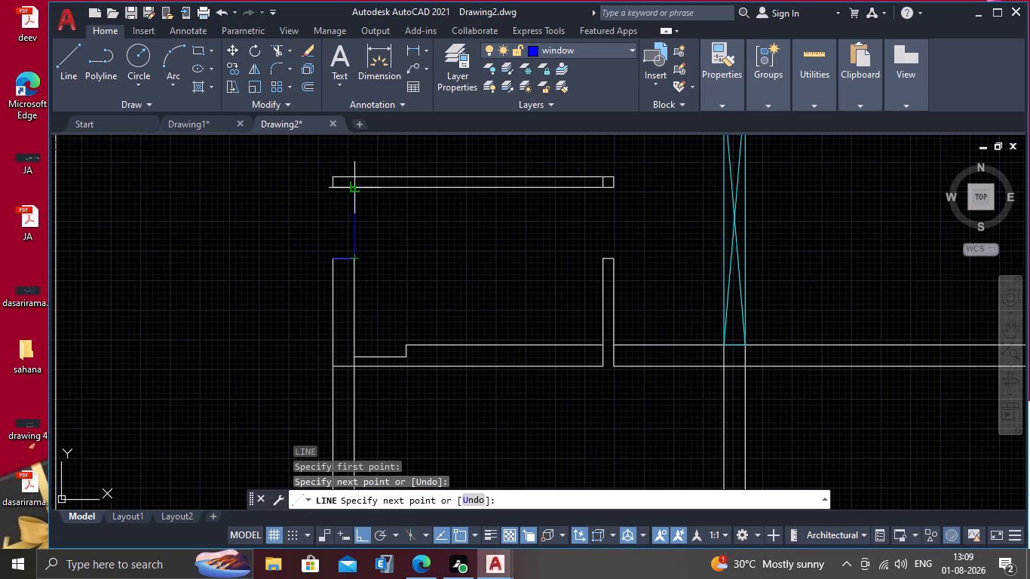
pyautogui.click(355, 191)
pyautogui.click(334, 188)
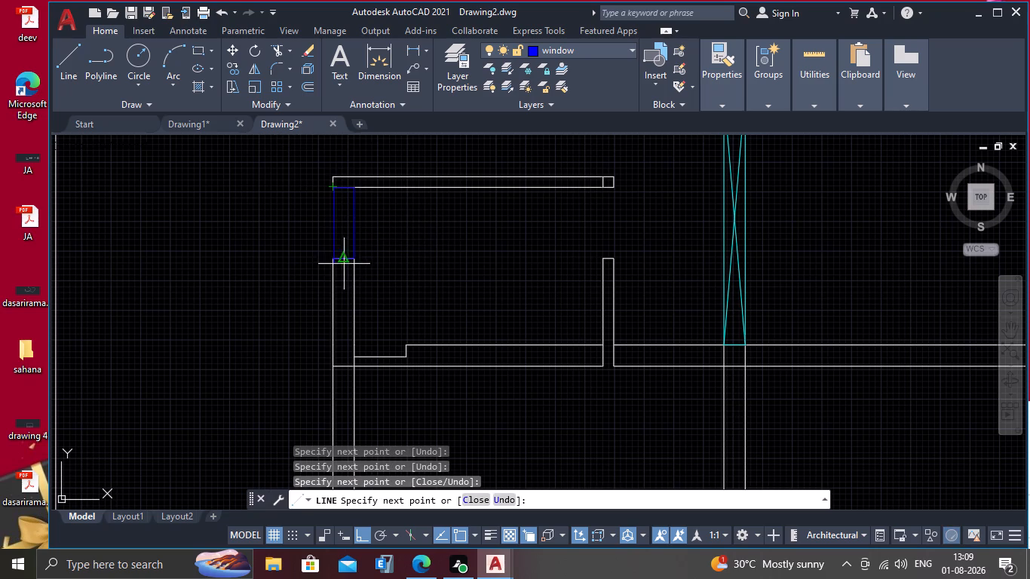
pyautogui.click(333, 261)
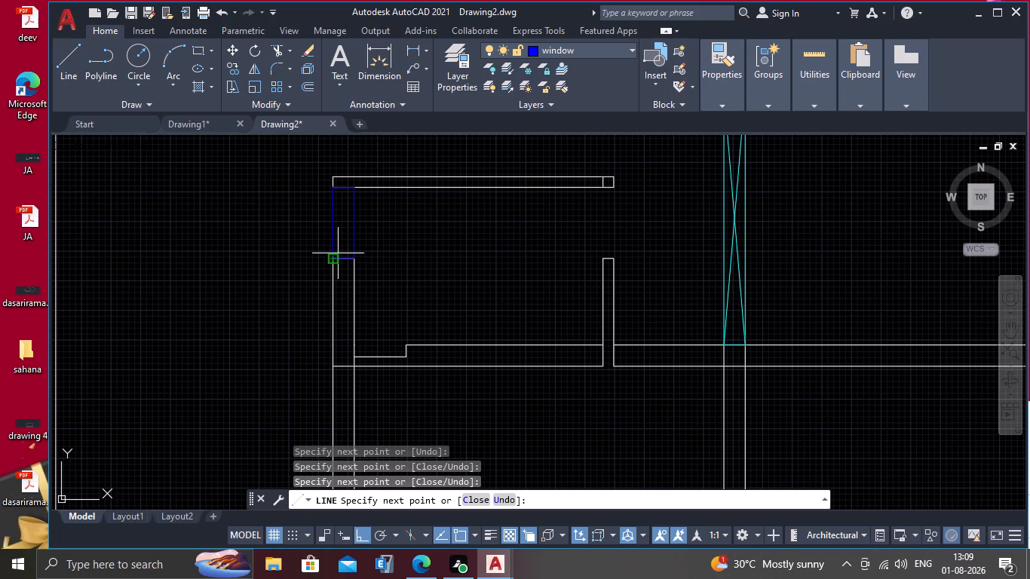
pyautogui.press('Escape')
# Draw two vertical pane lines inside the window outline, joined along its lower edge.
pyautogui.scroll(2, 341, 238)
pyautogui.scroll(-3, 341, 238)
pyautogui.scroll(2, 332, 224)
pyautogui.scroll(-1, 332, 224)
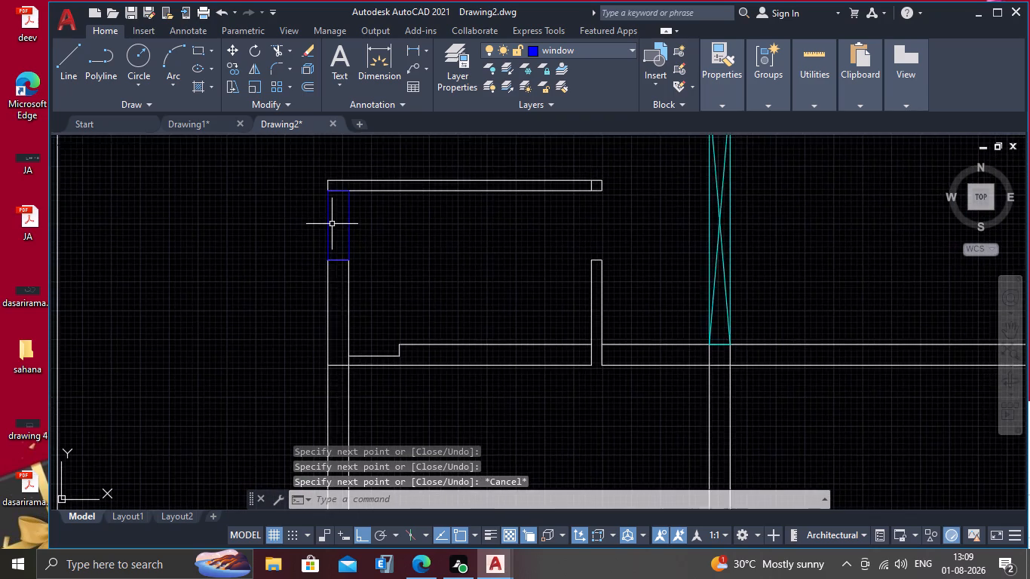
pyautogui.scroll(2, 332, 224)
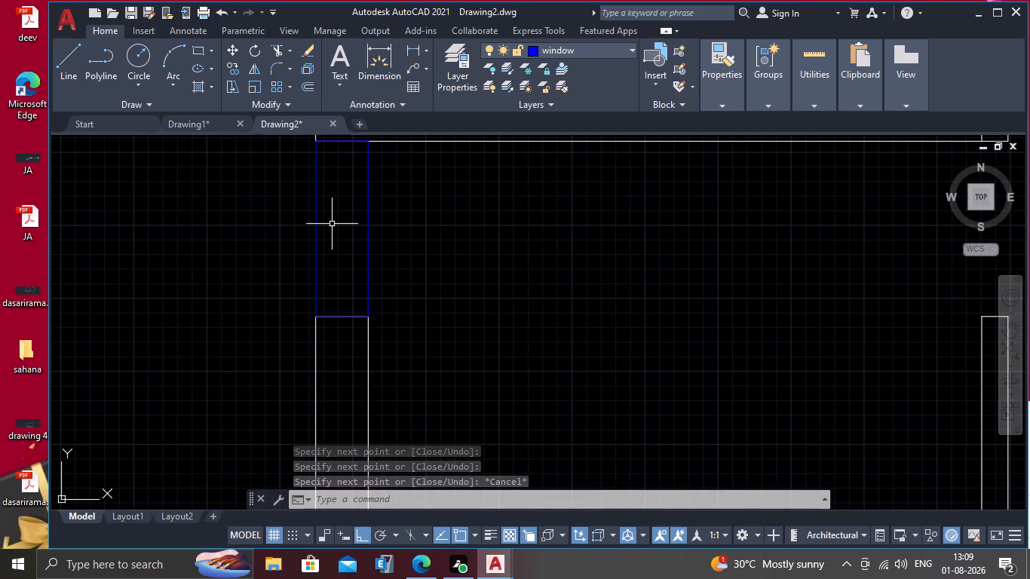
pyautogui.press('l')
pyautogui.press('Return')
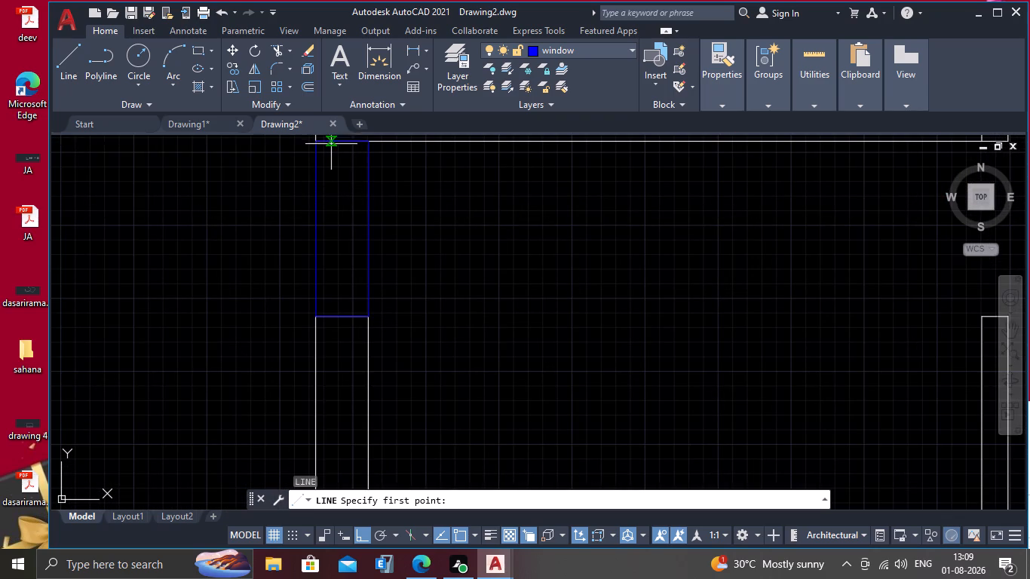
pyautogui.click(331, 142)
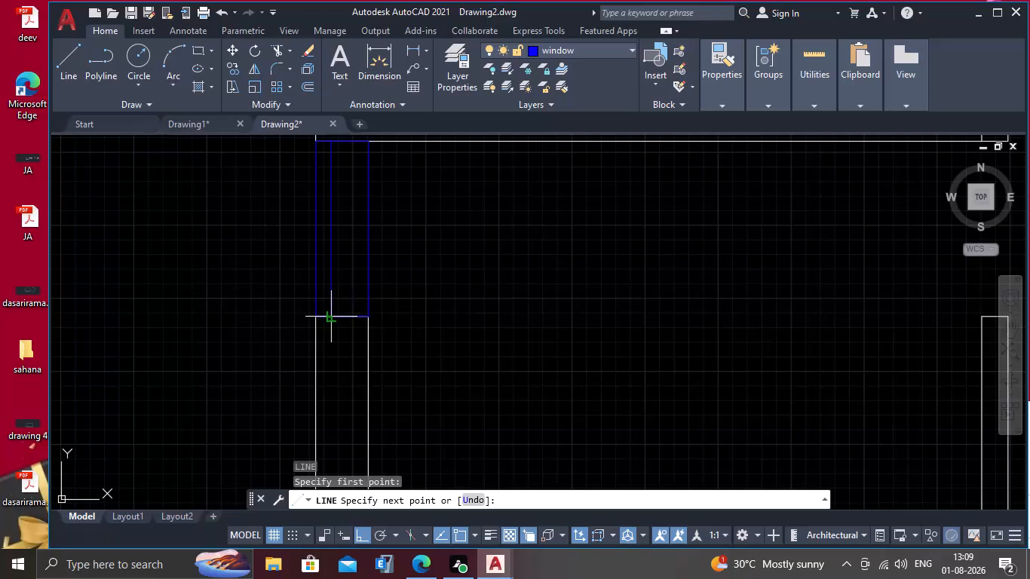
pyautogui.click(334, 313)
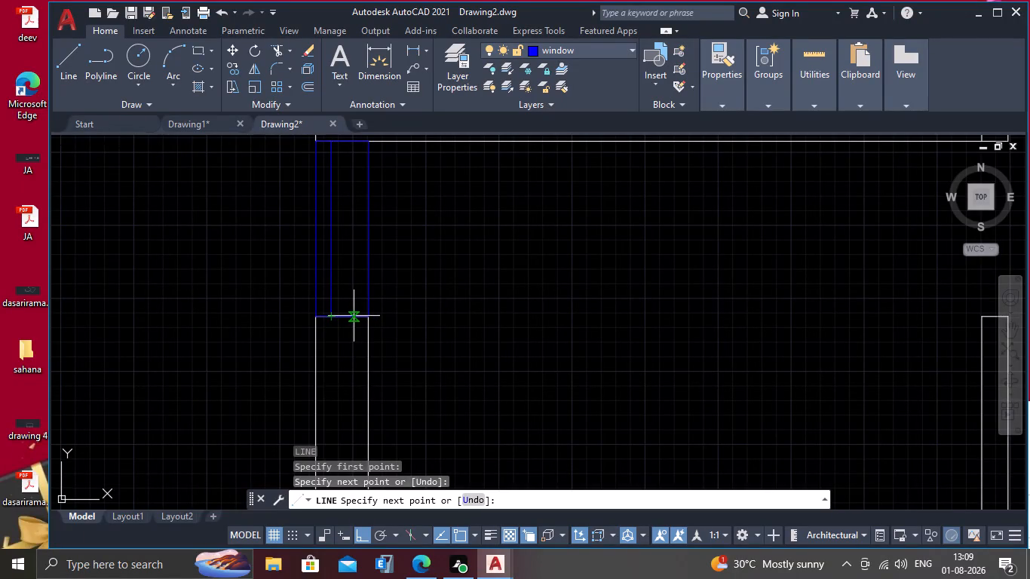
pyautogui.click(354, 316)
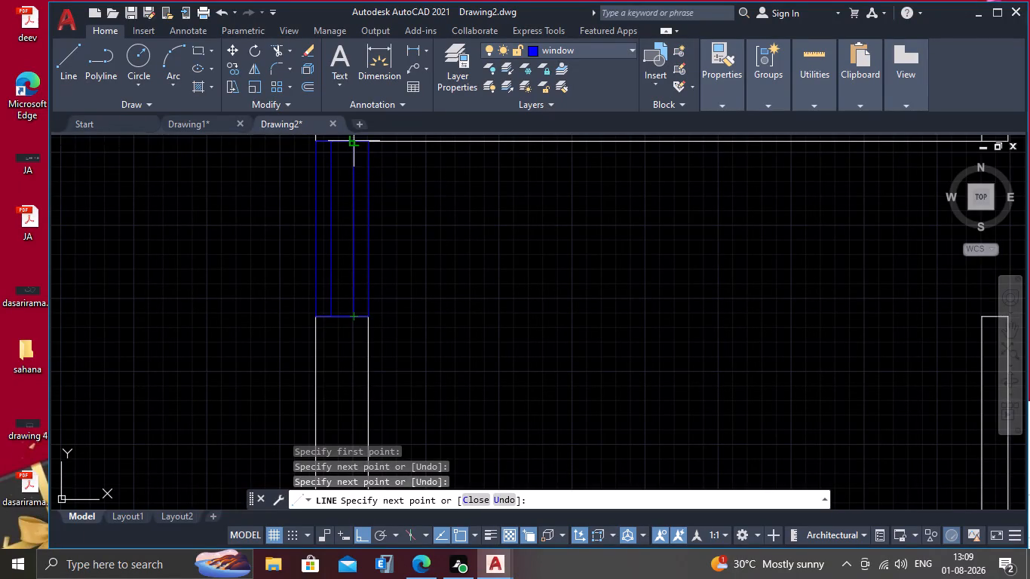
pyautogui.click(353, 143)
pyautogui.press('Escape')
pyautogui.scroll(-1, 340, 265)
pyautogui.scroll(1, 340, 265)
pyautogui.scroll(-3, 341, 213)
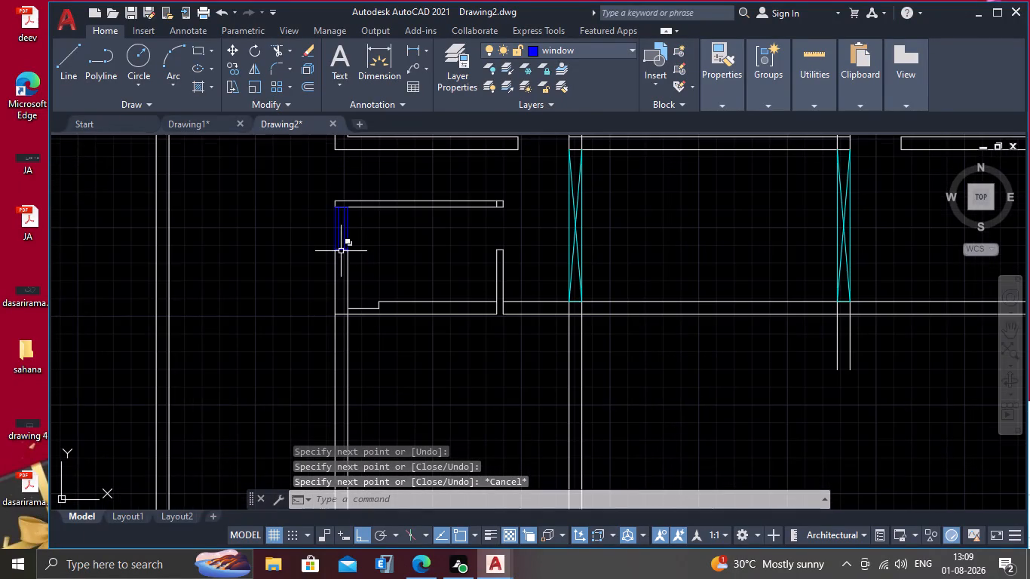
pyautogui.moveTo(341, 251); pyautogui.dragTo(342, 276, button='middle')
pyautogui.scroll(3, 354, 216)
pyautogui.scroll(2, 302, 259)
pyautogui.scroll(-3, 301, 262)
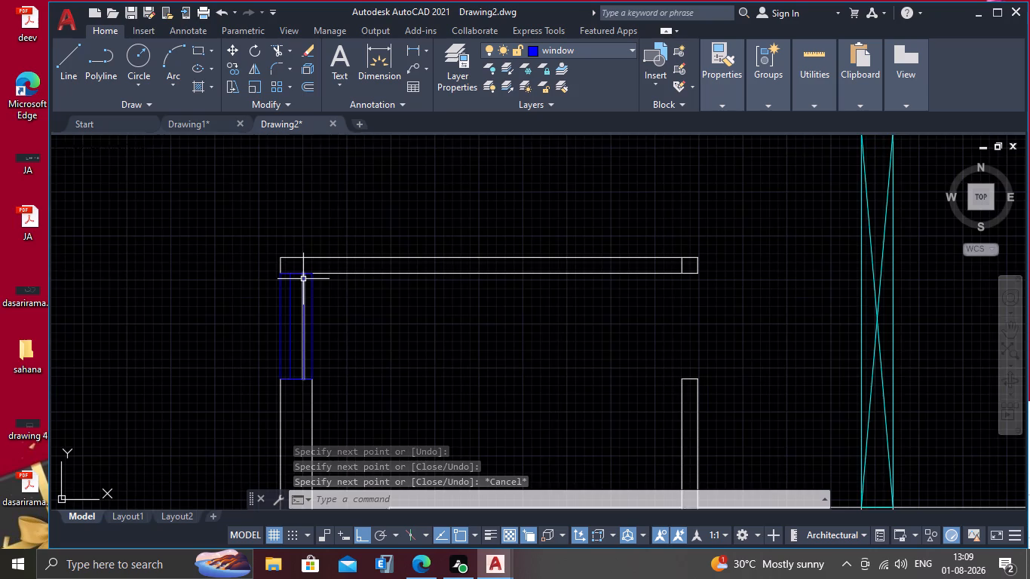
# Examine the walls below and to the right of the small room, around the two cyan-marked openings and the 13' room.
pyautogui.scroll(-2, 303, 279)
pyautogui.moveTo(375, 329); pyautogui.dragTo(372, 262, button='middle')
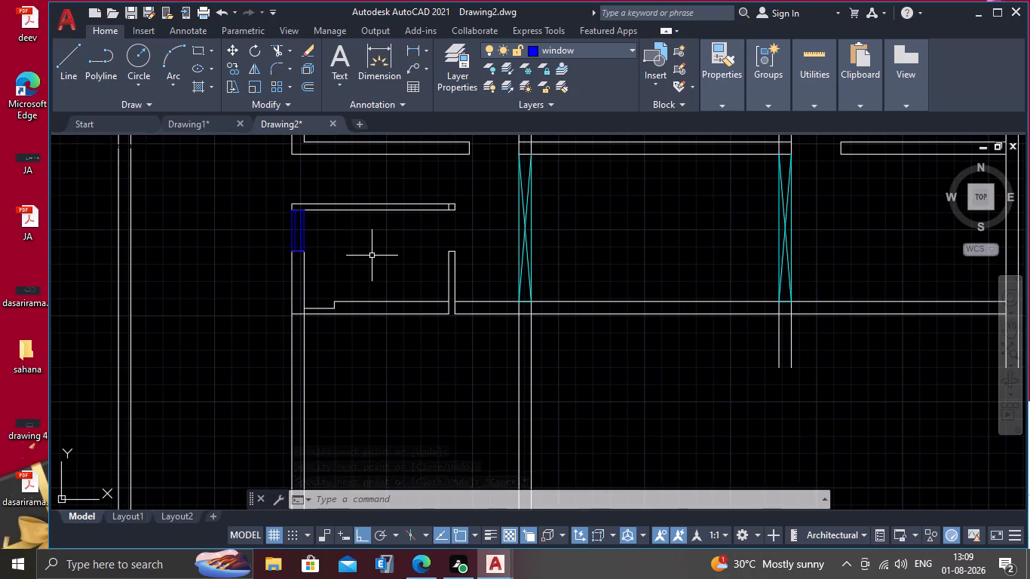
pyautogui.scroll(-1, 329, 325)
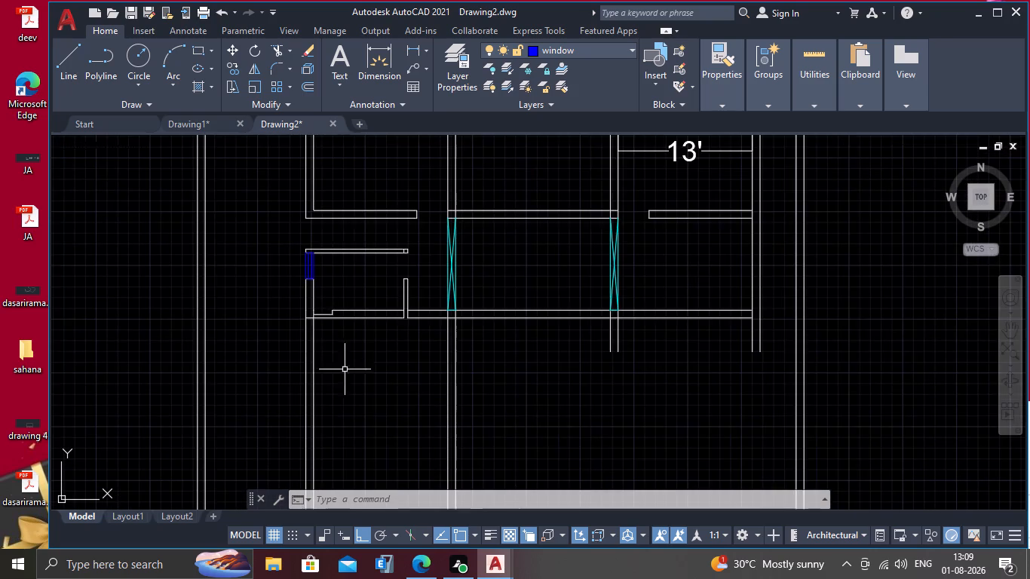
pyautogui.scroll(-3, 366, 406)
pyautogui.moveTo(360, 400); pyautogui.dragTo(328, 256, button='middle')
pyautogui.scroll(2, 455, 268)
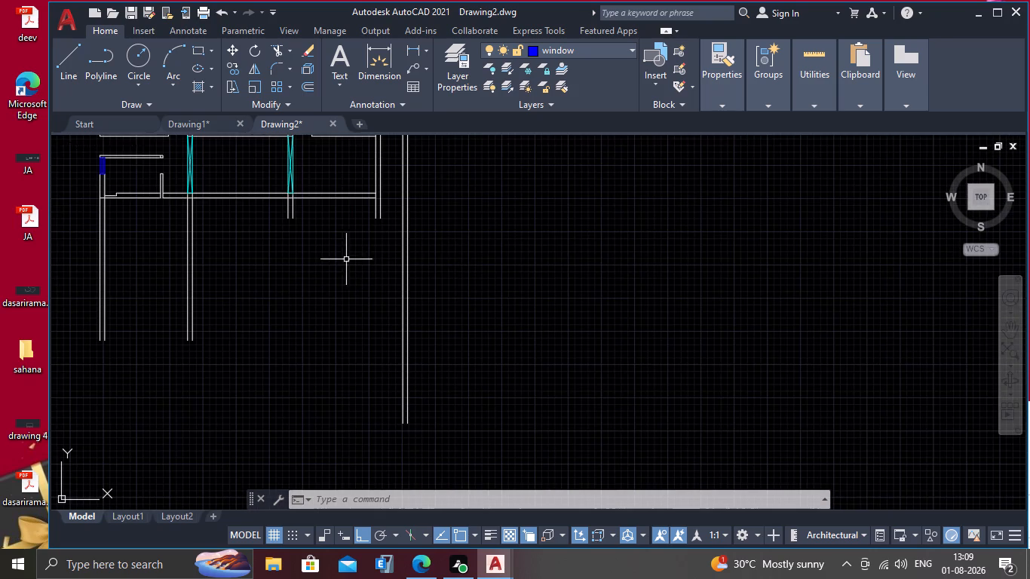
pyautogui.moveTo(346, 259); pyautogui.dragTo(348, 298, button='middle')
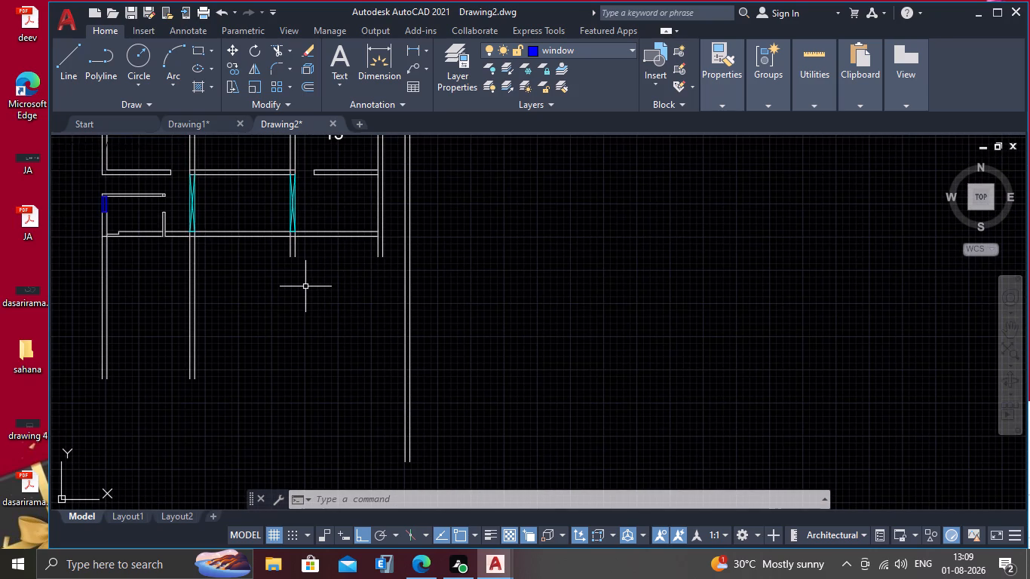
pyautogui.scroll(-2, 305, 286)
pyautogui.scroll(2, 308, 272)
pyautogui.moveTo(314, 254); pyautogui.dragTo(306, 301, button='middle')
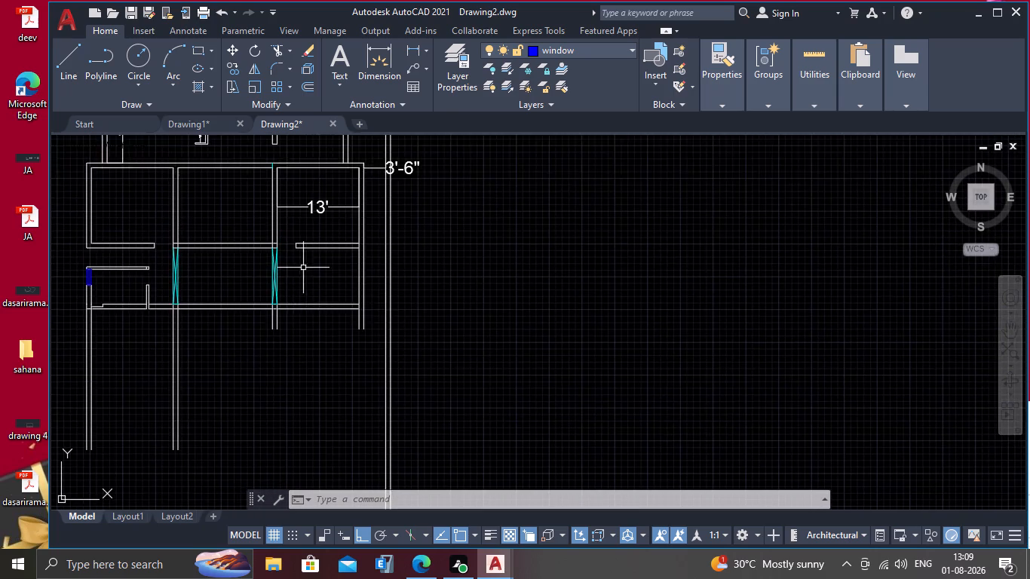
pyautogui.scroll(2, 303, 256)
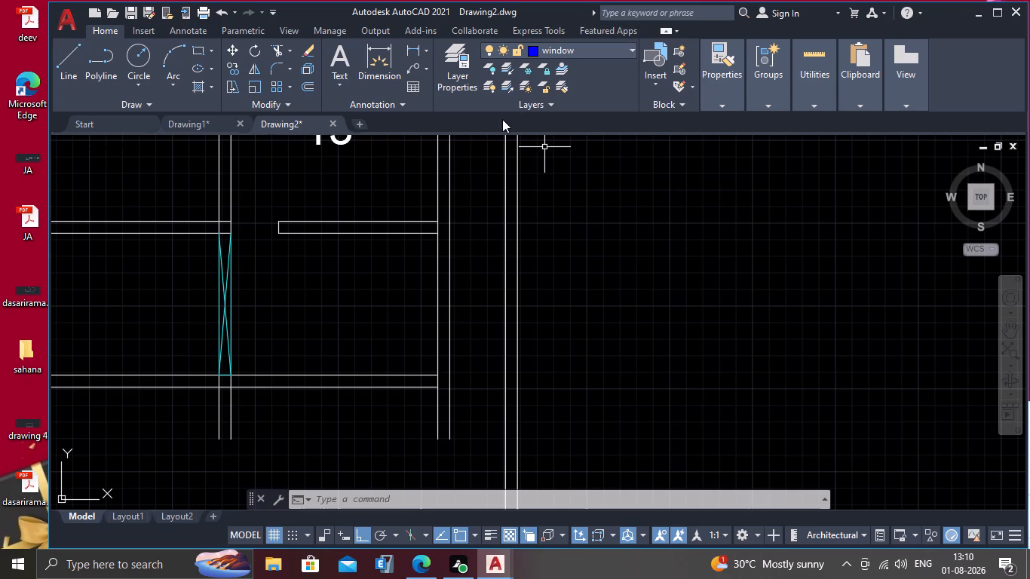
# Create a new layer named curtain wall with colour 70.
pyautogui.write('la')
pyautogui.press('Return')
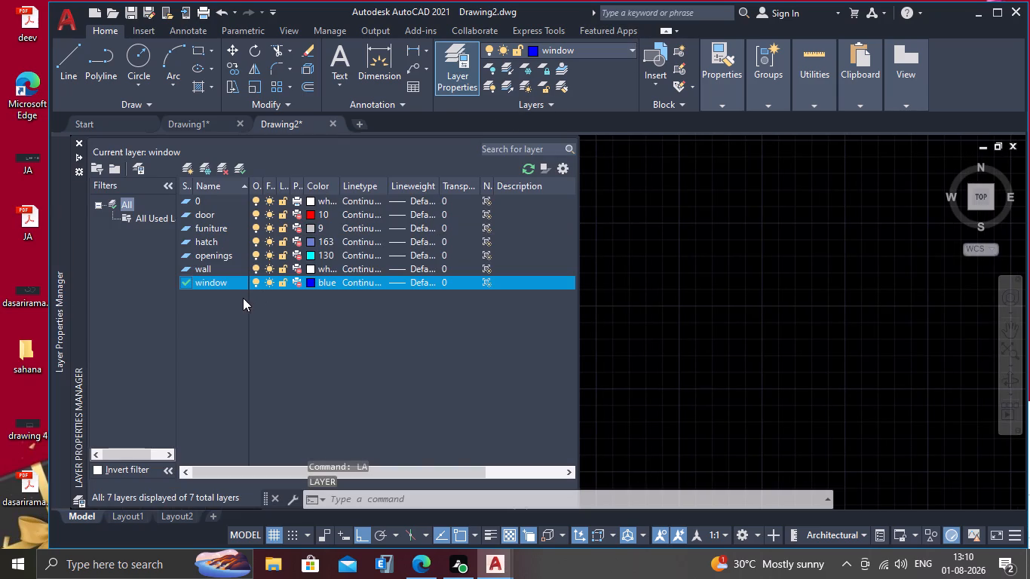
pyautogui.hotkey('alt', 'n')
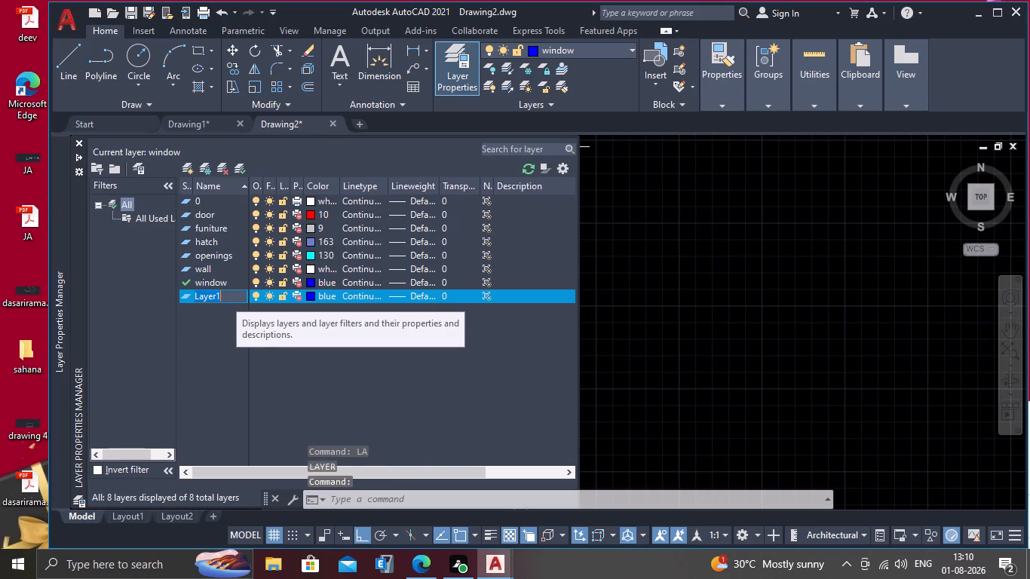
pyautogui.press('BackSpace')
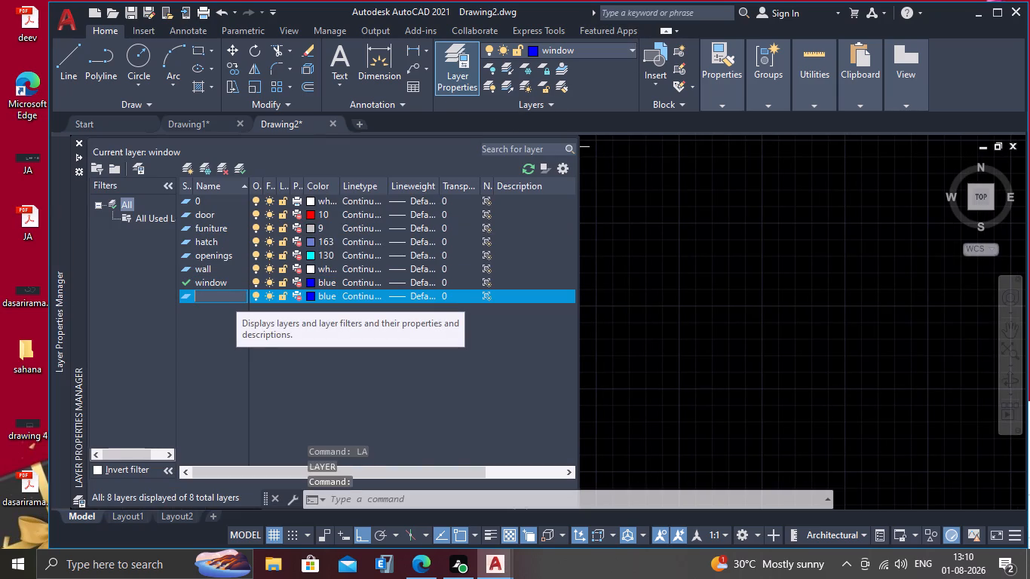
pyautogui.write('curtain wall')
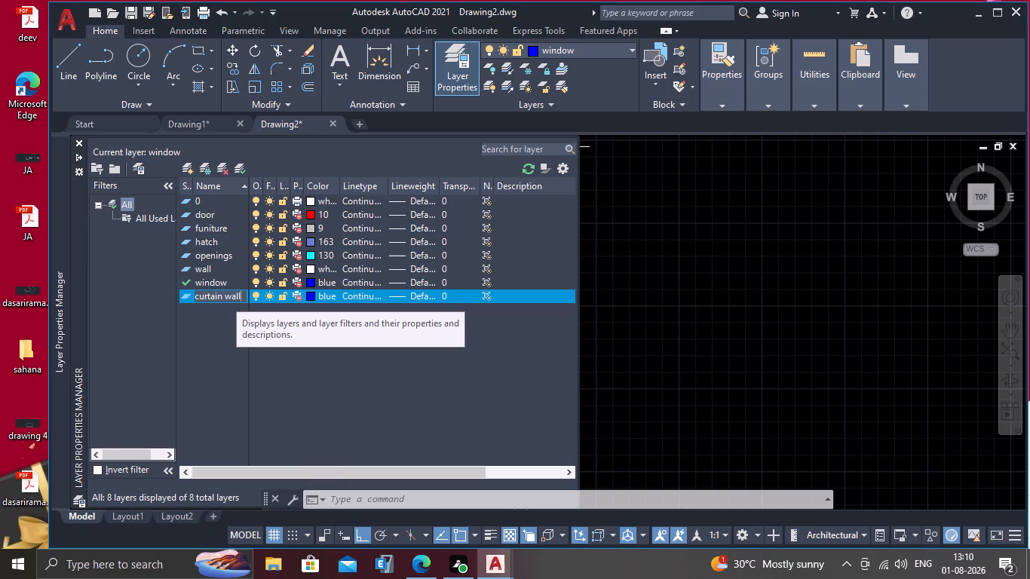
pyautogui.click(311, 294)
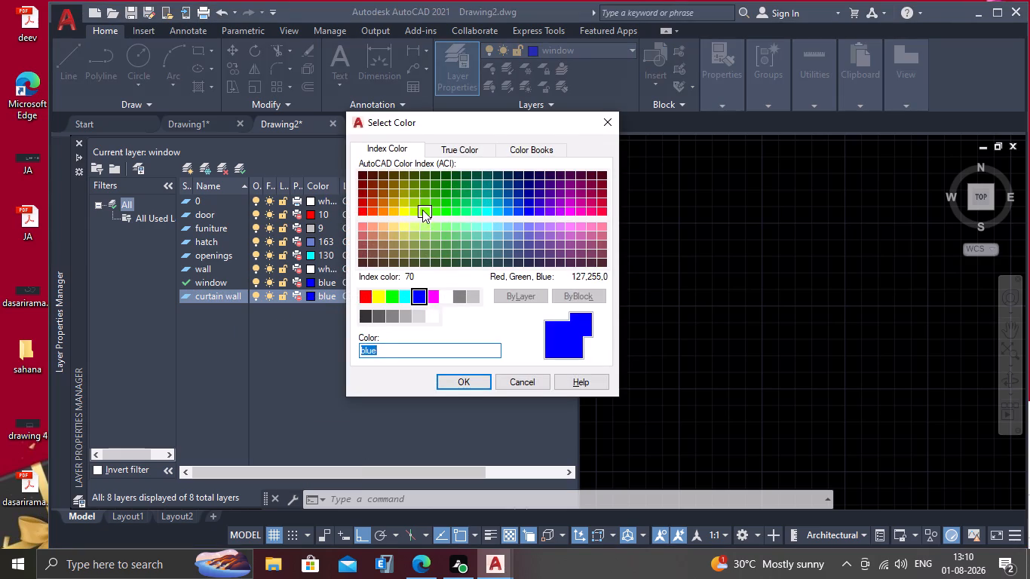
pyautogui.click(422, 210)
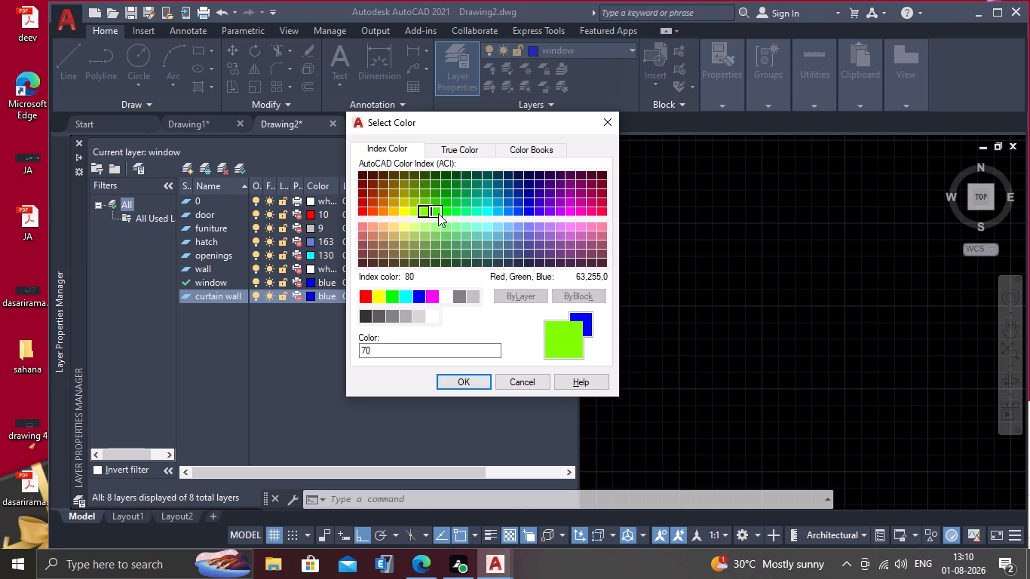
pyautogui.click(461, 385)
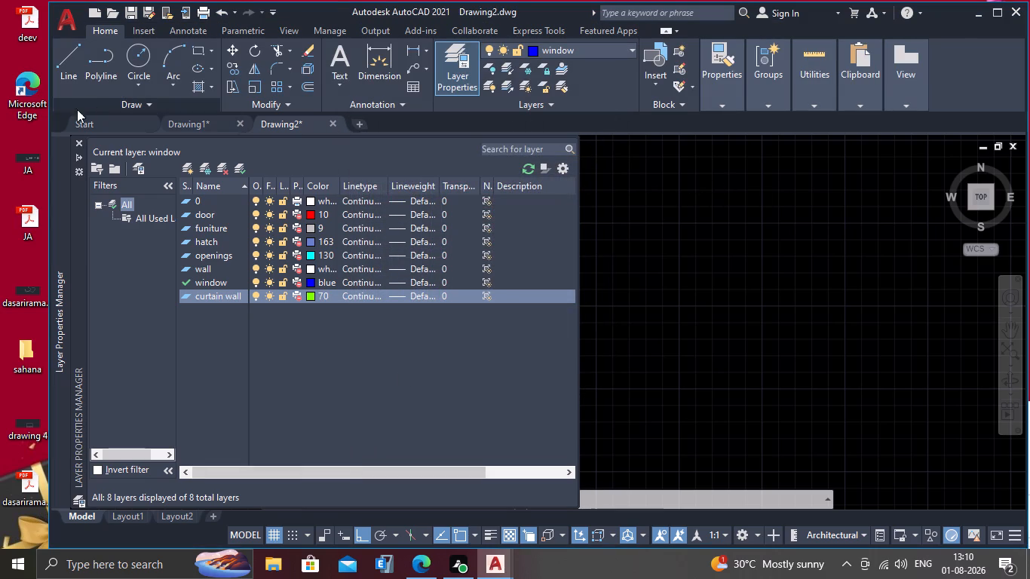
pyautogui.click(81, 139)
# On the wall layer, draw a short line across the thickness of the 13' room's right wall, continuing the horizontal wall's lower edge.
pyautogui.scroll(-3, 259, 194)
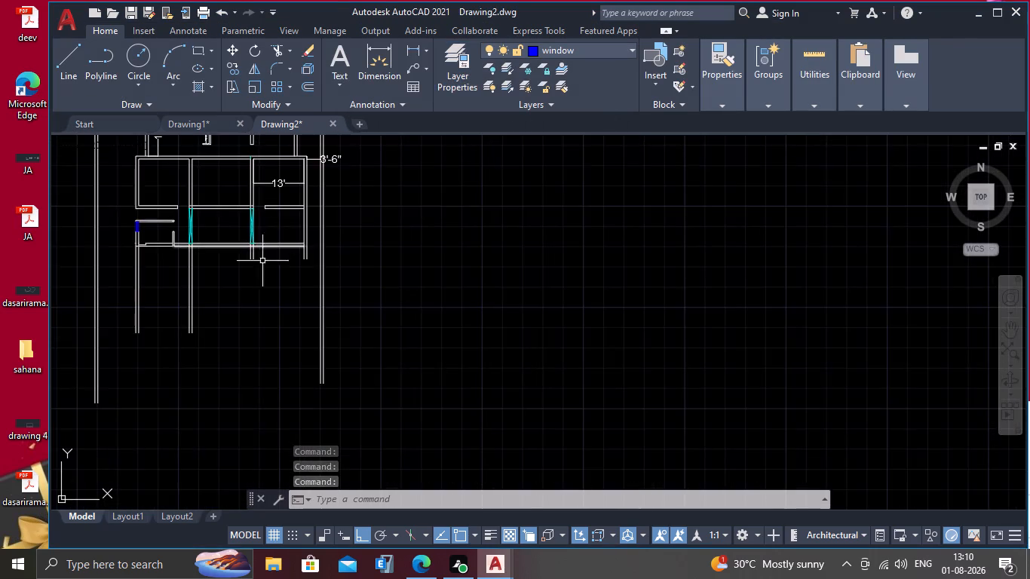
pyautogui.scroll(-1, 244, 288)
pyautogui.moveTo(238, 290); pyautogui.dragTo(354, 296, button='middle')
pyautogui.scroll(3, 324, 294)
pyautogui.moveTo(350, 245); pyautogui.dragTo(314, 320, button='middle')
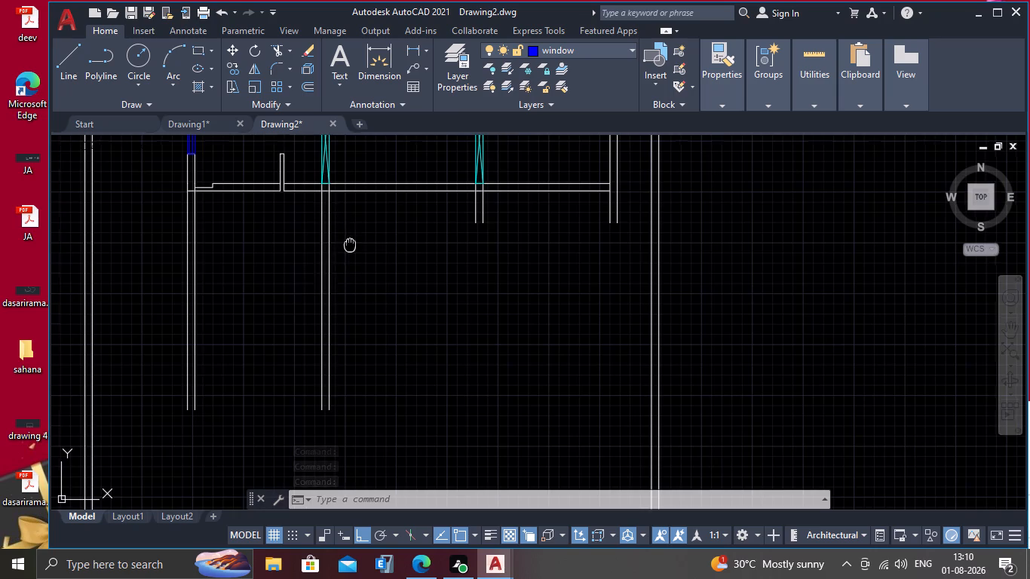
pyautogui.moveTo(314, 320); pyautogui.dragTo(308, 330, button='middle')
pyautogui.scroll(2, 565, 216)
pyautogui.moveTo(554, 208); pyautogui.dragTo(496, 313, button='middle')
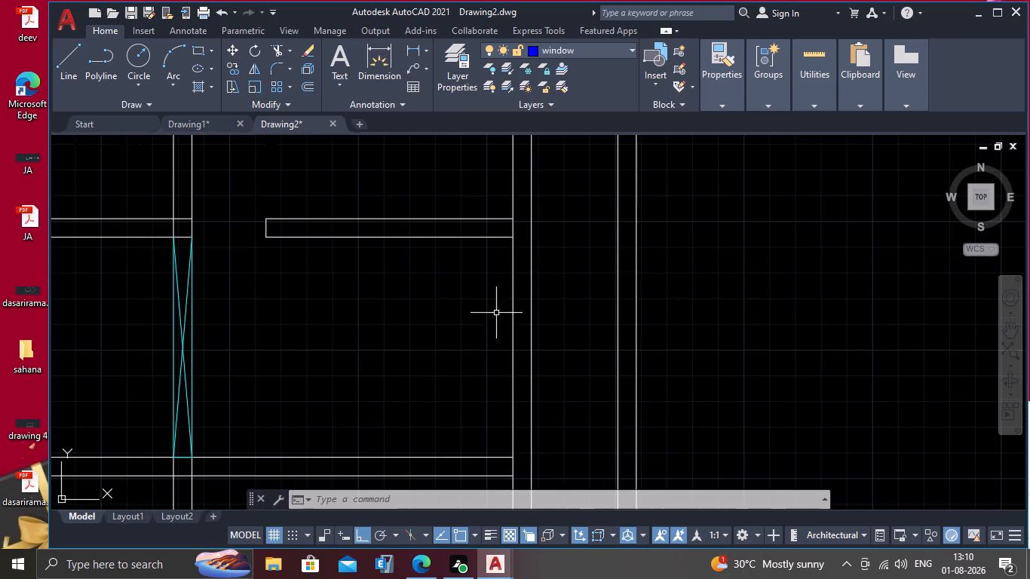
pyautogui.press('l')
pyautogui.press('Return')
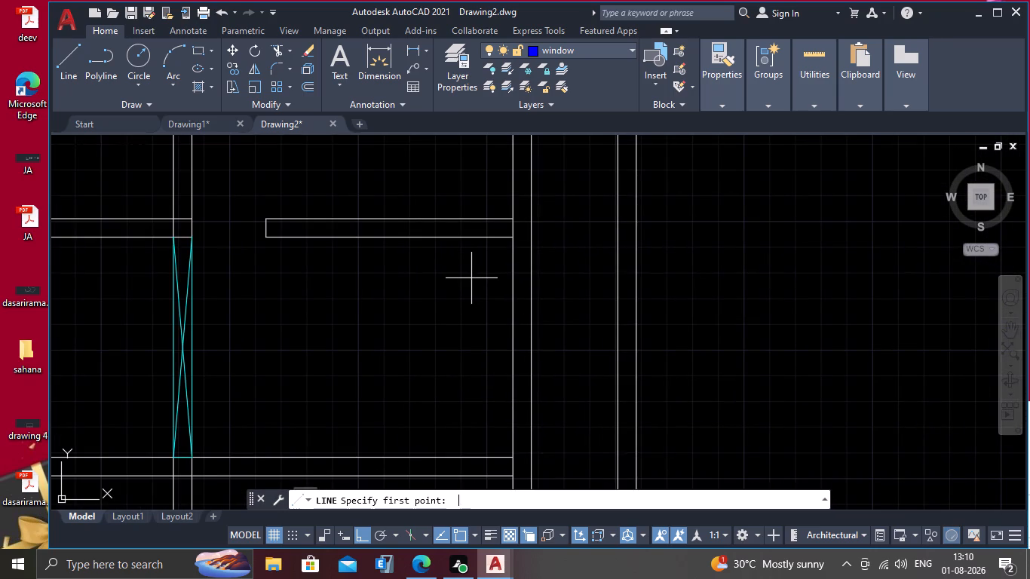
pyautogui.scroll(2, 500, 254)
pyautogui.click(636, 51)
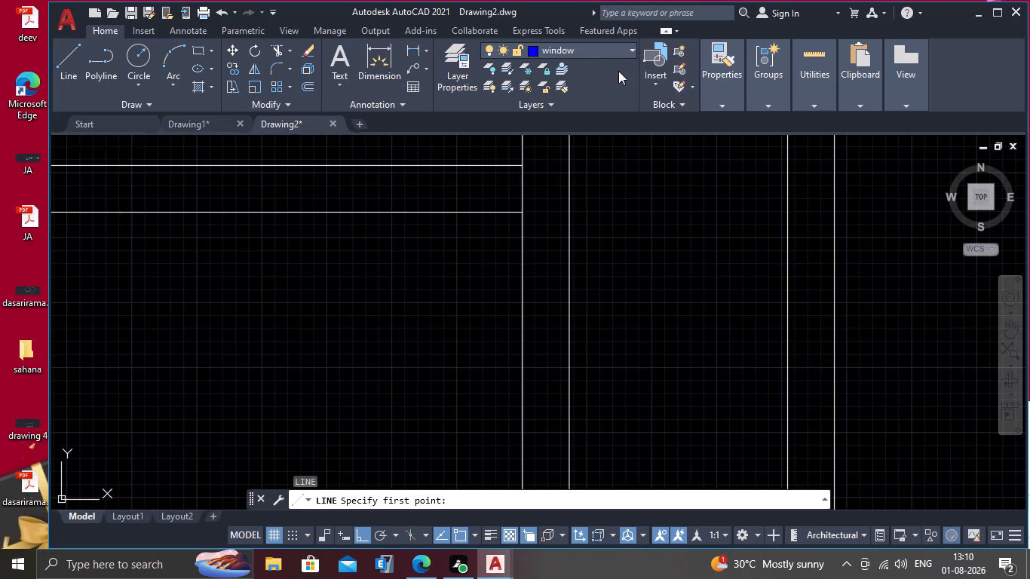
pyautogui.click(577, 176)
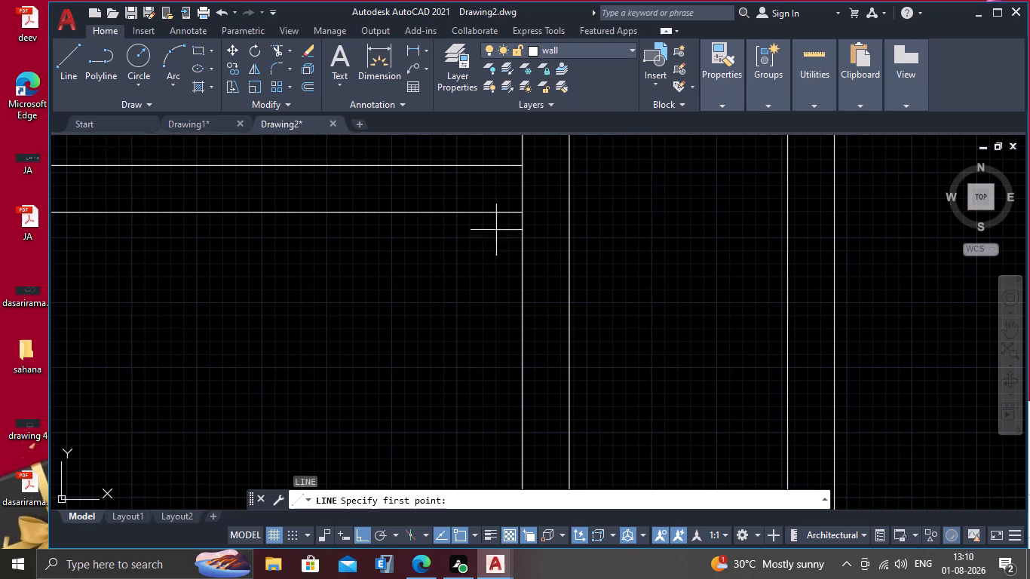
pyautogui.moveTo(520, 210); pyautogui.dragTo(559, 214)
pyautogui.click(571, 214)
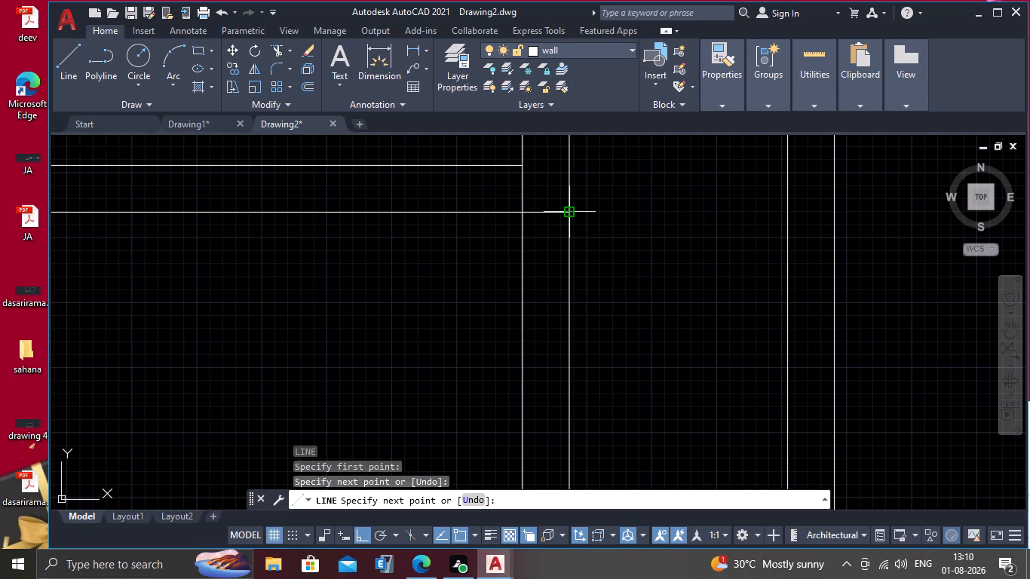
pyautogui.press('Escape')
# Load the ISO dash linetype ACAD_ISO02W100 from the curtain wall layer's linetype settings.
pyautogui.scroll(-3, 564, 214)
pyautogui.scroll(1, 564, 214)
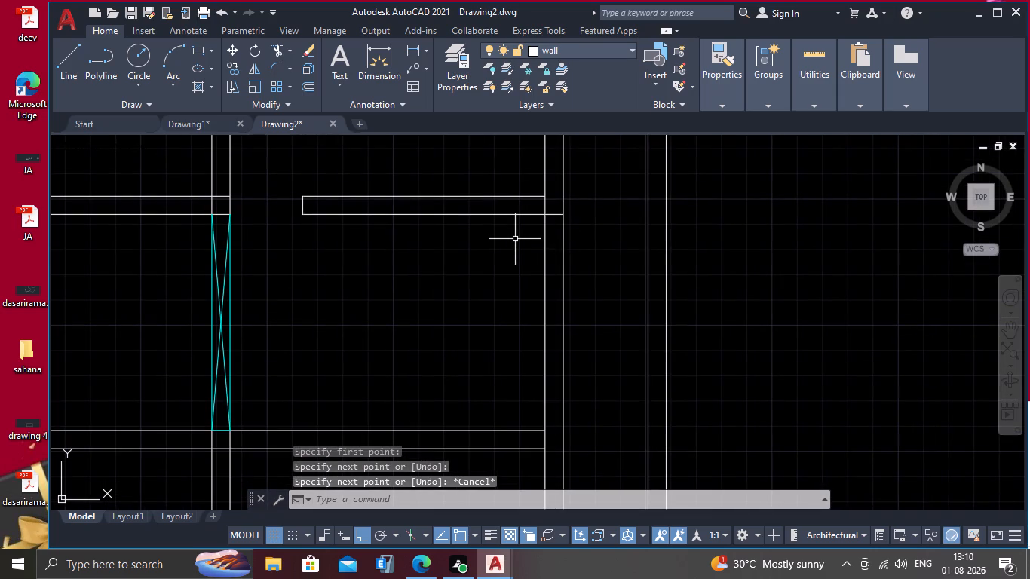
pyautogui.scroll(2, 575, 236)
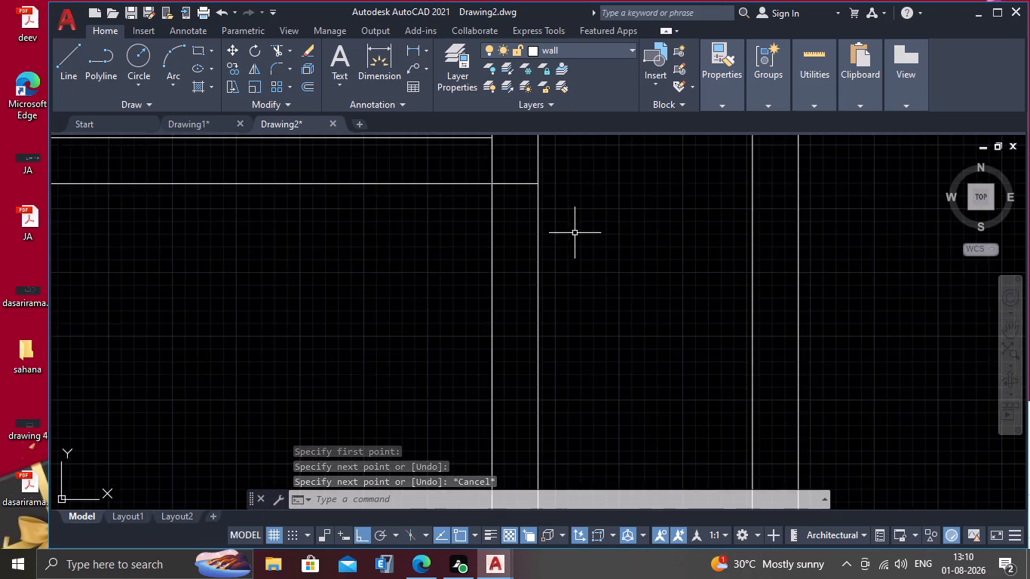
pyautogui.scroll(-3, 575, 233)
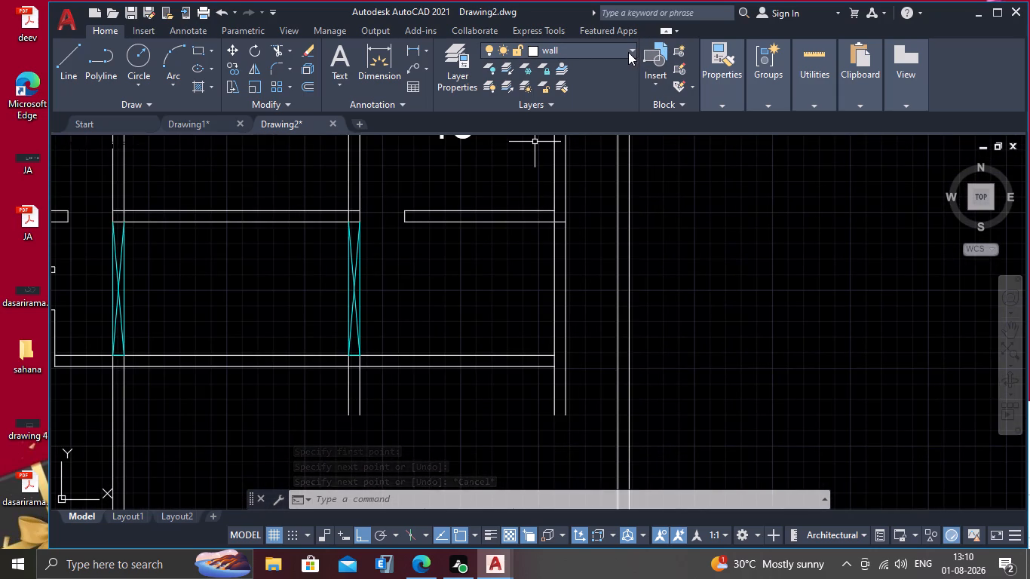
pyautogui.write('la')
pyautogui.press('Return')
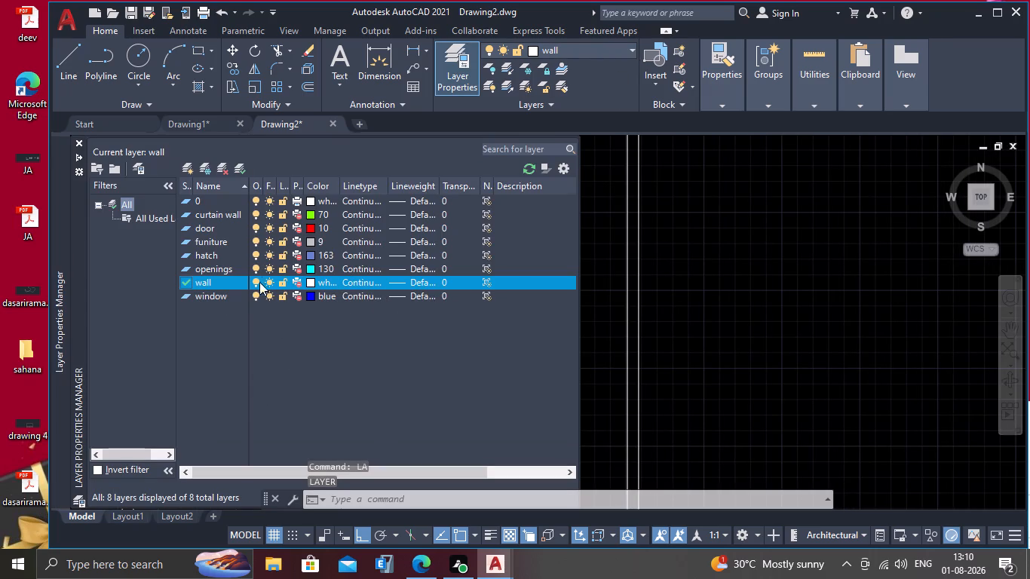
pyautogui.click(372, 219)
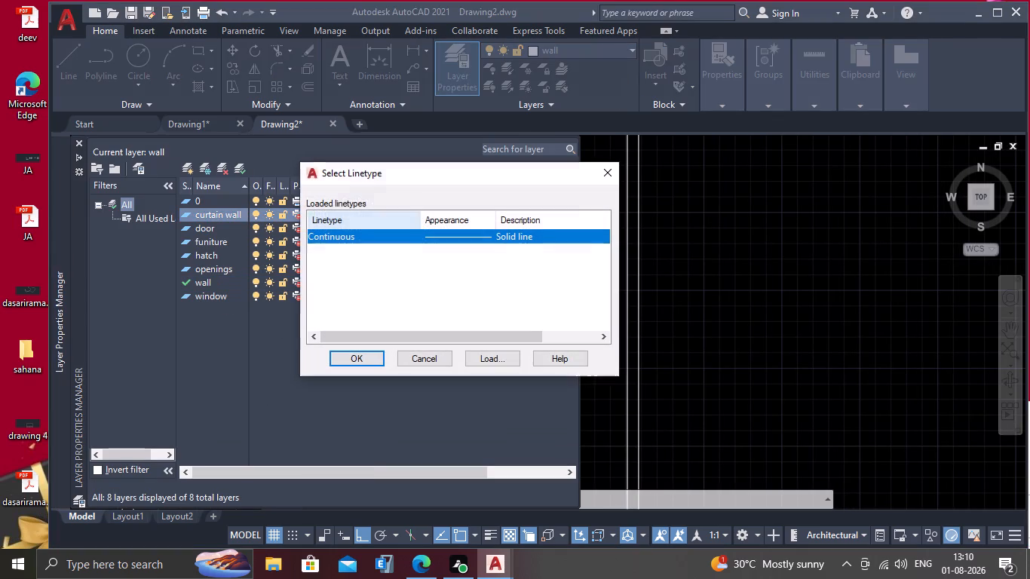
pyautogui.click(503, 356)
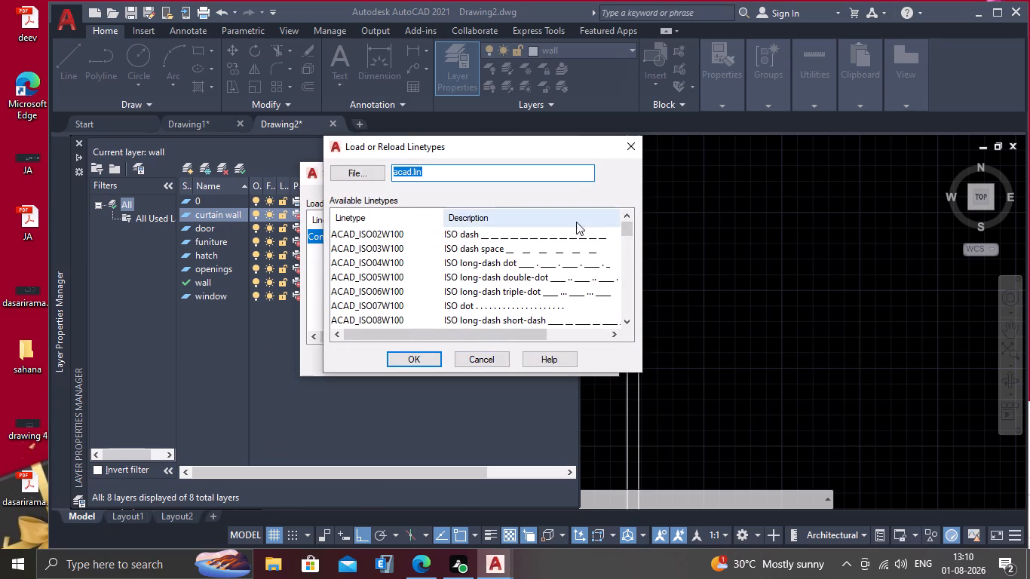
pyautogui.click(529, 240)
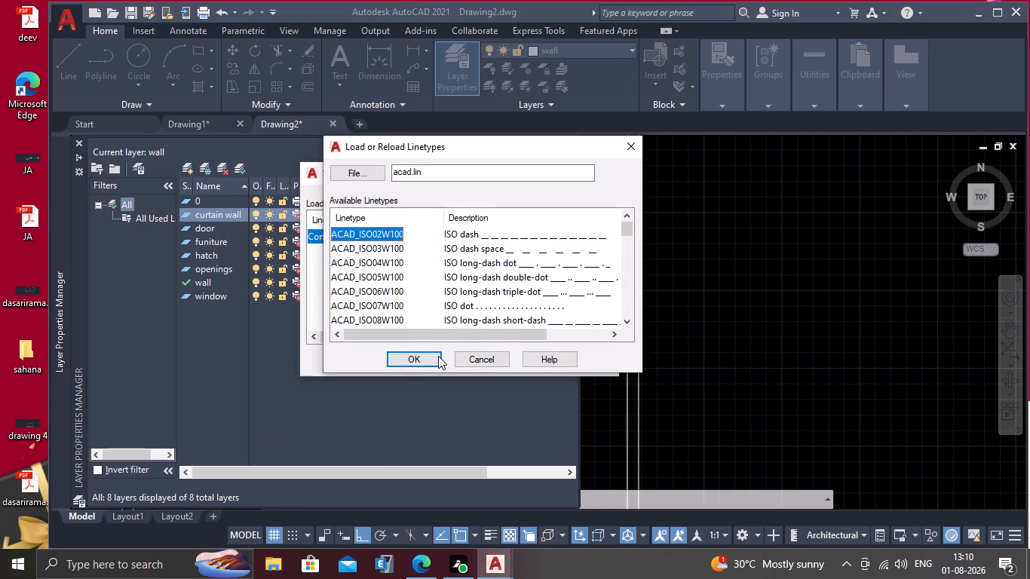
pyautogui.click(437, 357)
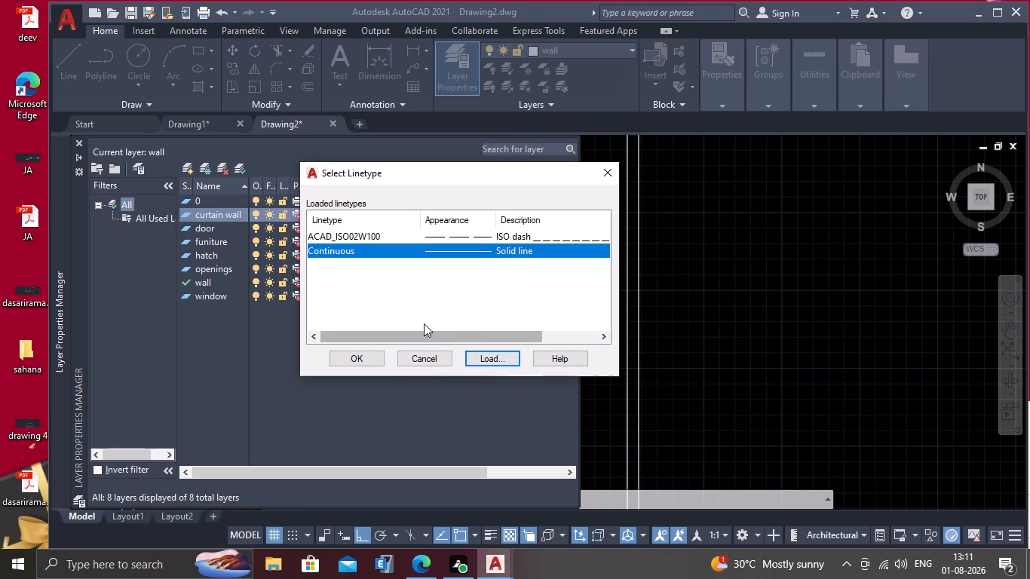
pyautogui.click(490, 356)
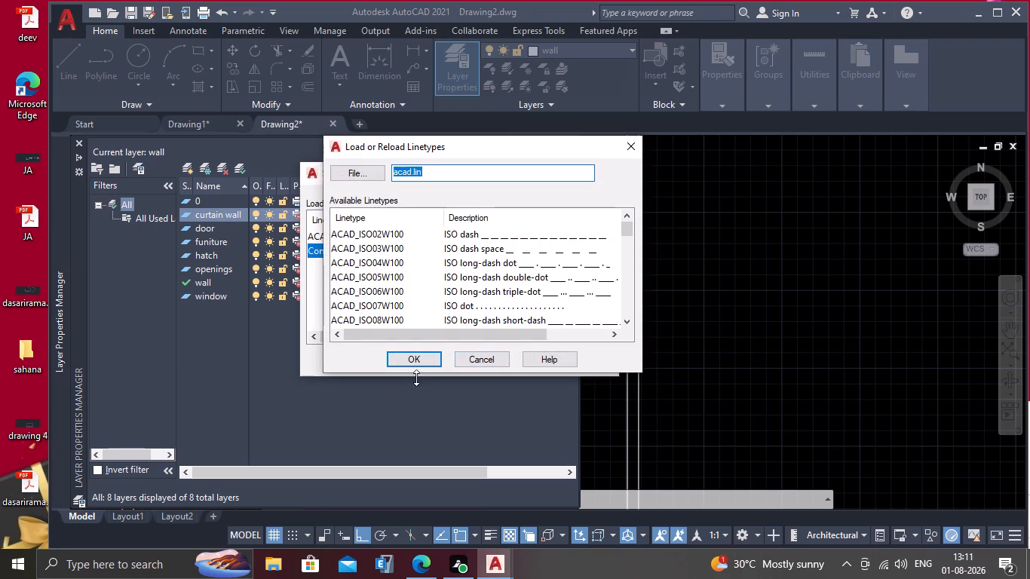
pyautogui.click(414, 359)
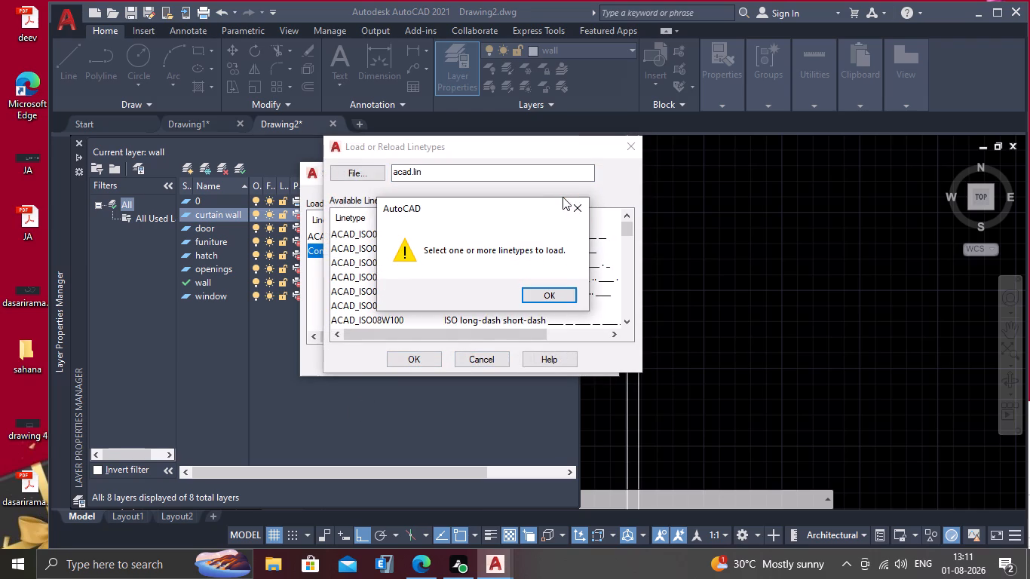
pyautogui.click(580, 211)
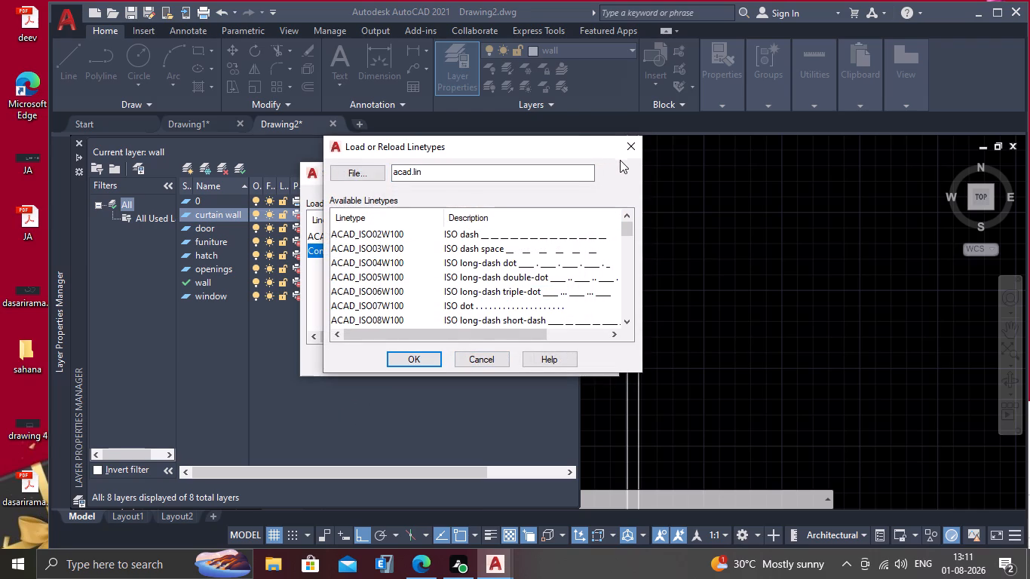
pyautogui.click(628, 142)
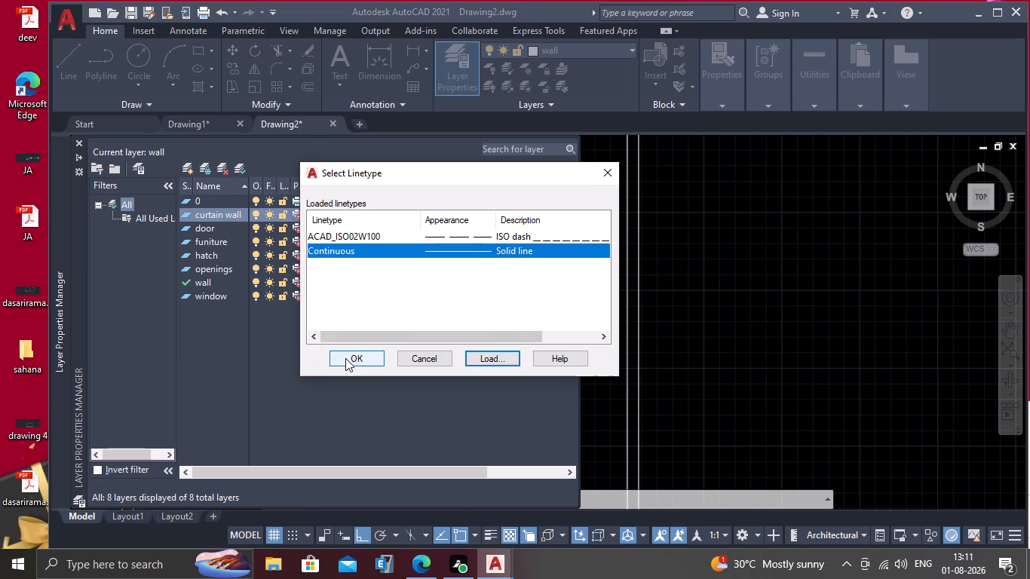
pyautogui.click(345, 358)
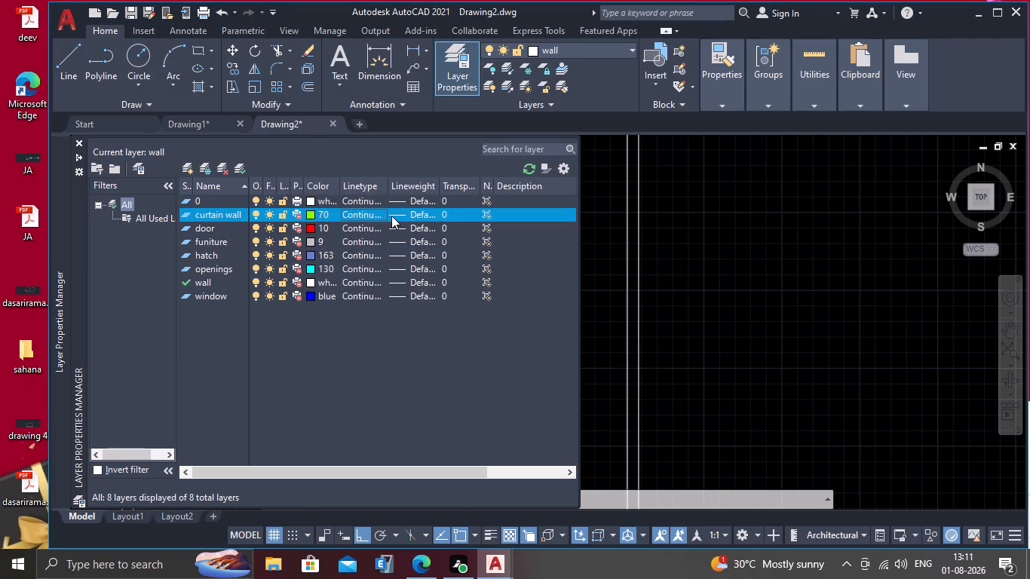
# Set the curtain wall layer's lineweight to 0.05 mm.
pyautogui.click(391, 215)
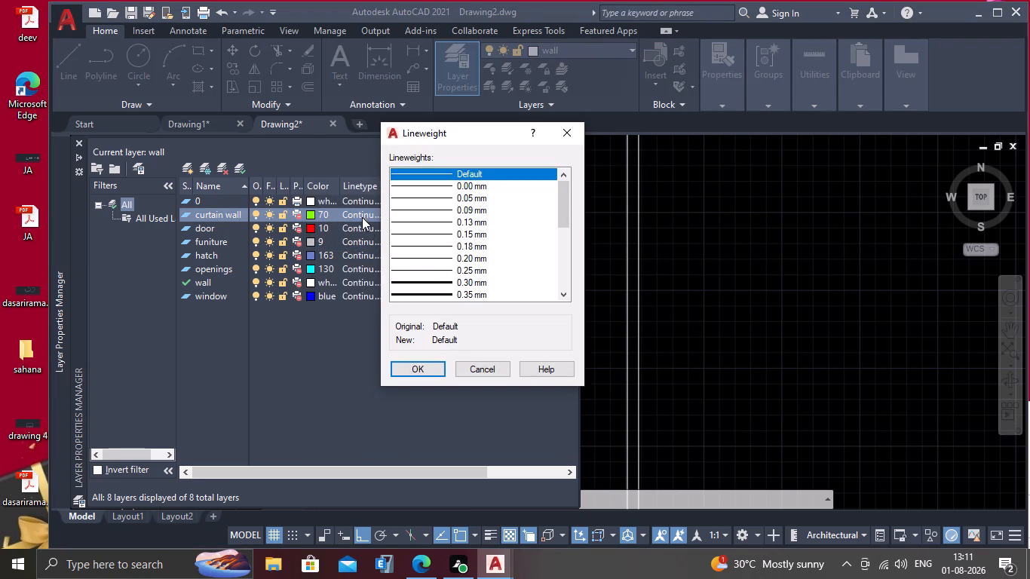
pyautogui.click(366, 211)
pyautogui.click(435, 203)
pyautogui.click(421, 370)
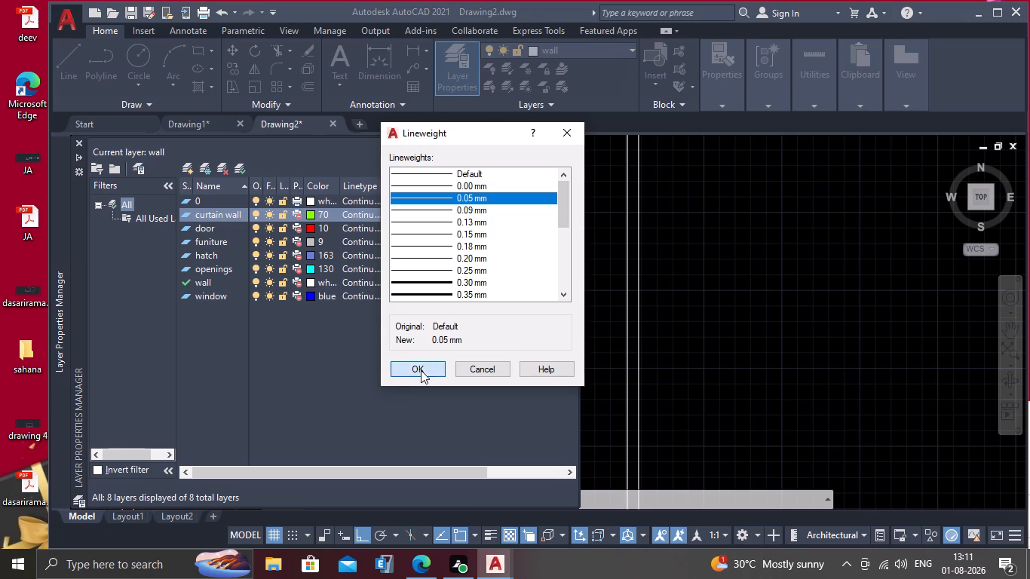
pyautogui.click(432, 213)
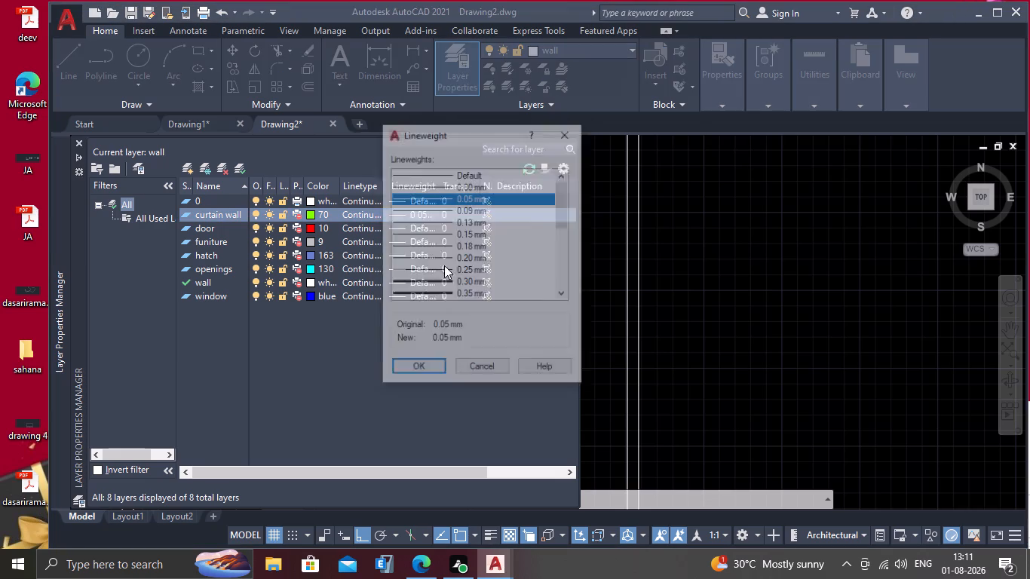
pyautogui.click(426, 366)
# Assign the ISO dash linetype ACAD_ISO02W100 to the curtain wall layer and close the layer manager.
pyautogui.click(375, 219)
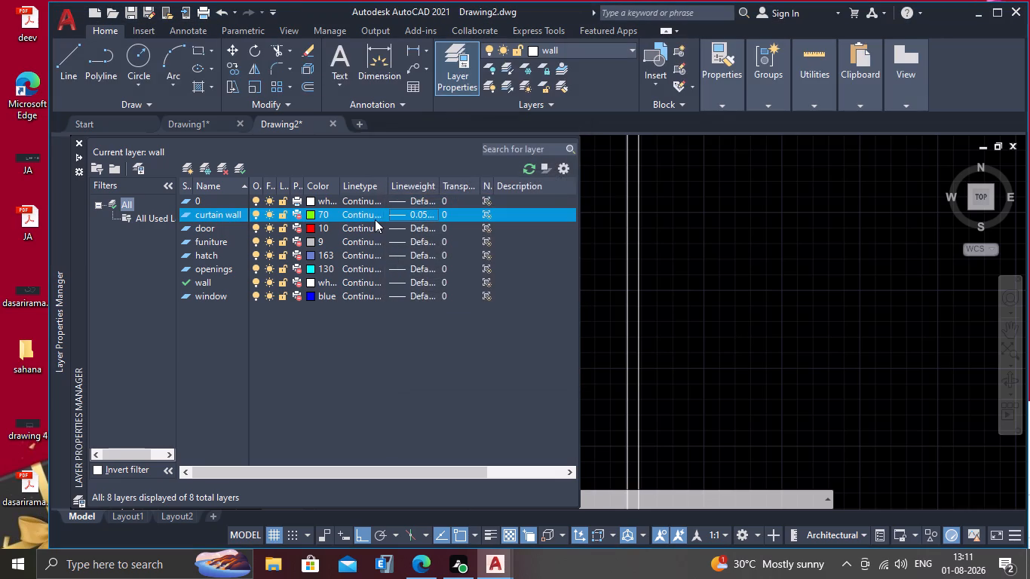
pyautogui.click(549, 237)
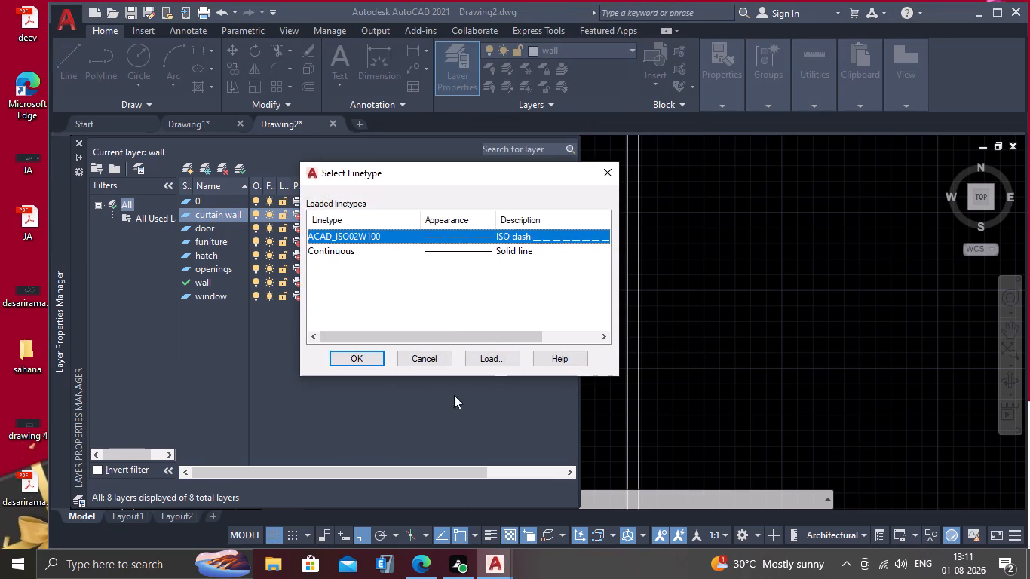
pyautogui.click(345, 361)
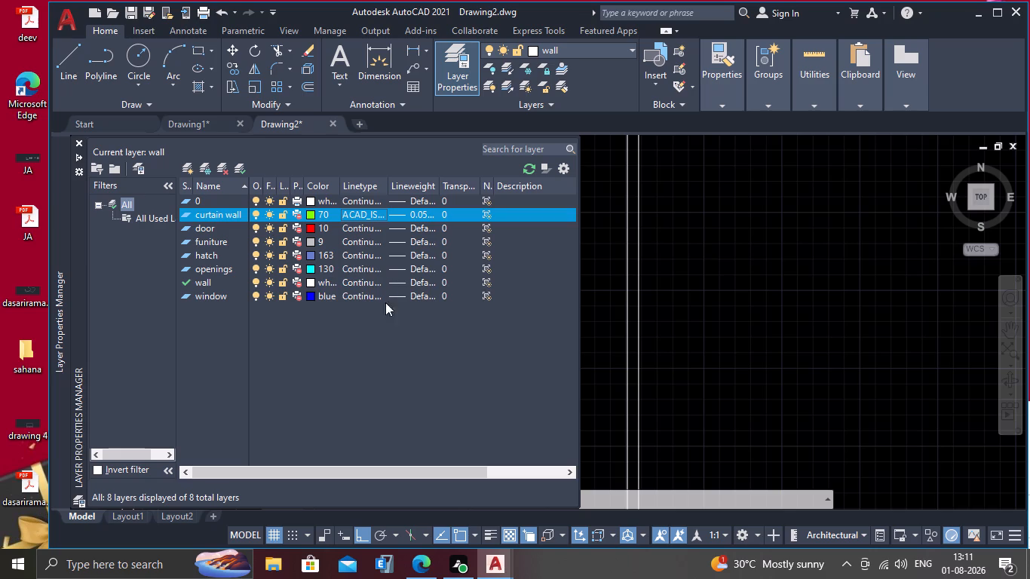
pyautogui.click(79, 142)
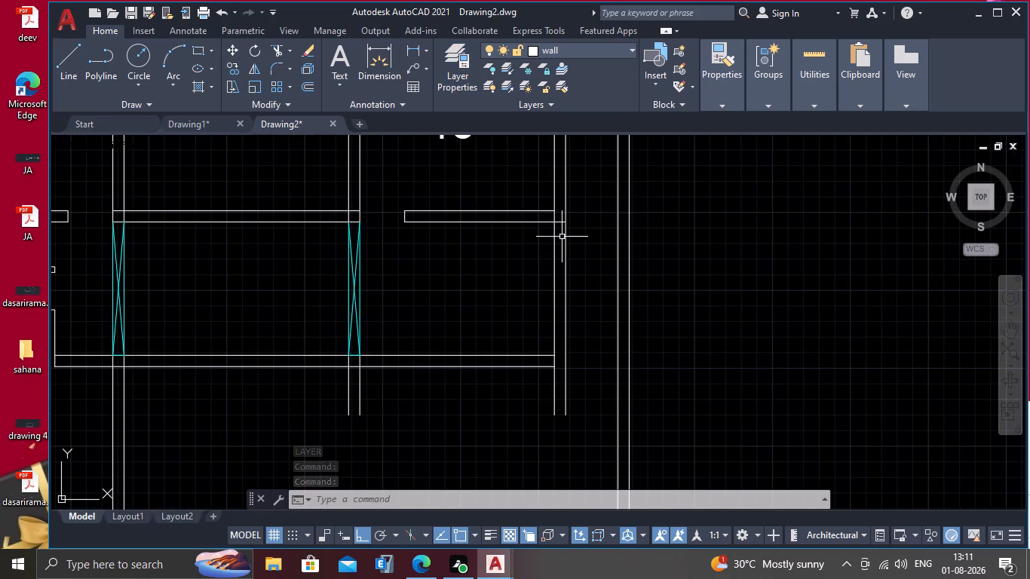
# On the curtain wall layer, draw a three-line outline projecting 1' outside the right wall, spanning between the two horizontal walls' facing edges.
pyautogui.moveTo(562, 237); pyautogui.dragTo(474, 240, button='middle')
pyautogui.scroll(2, 489, 218)
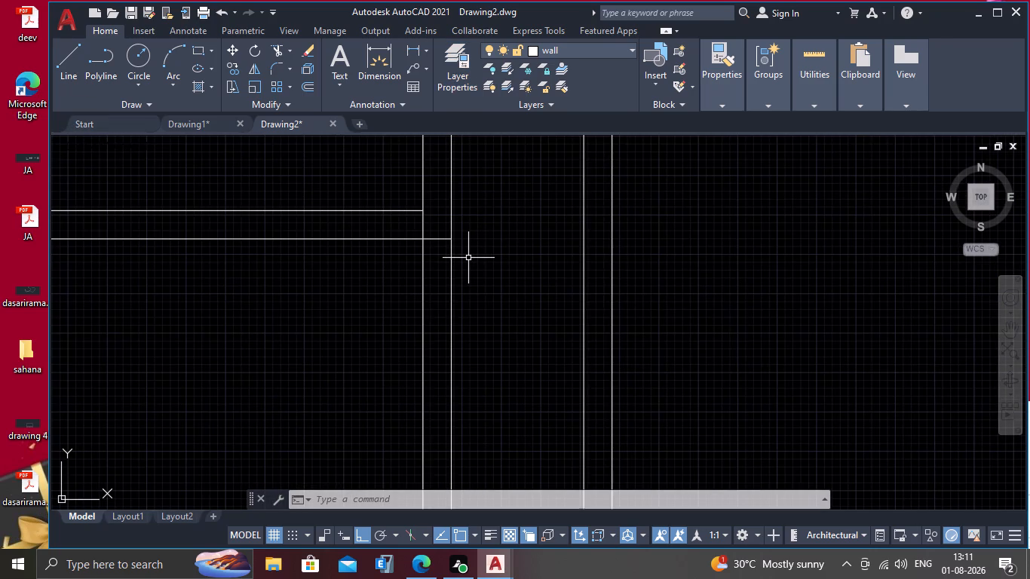
pyautogui.press('l')
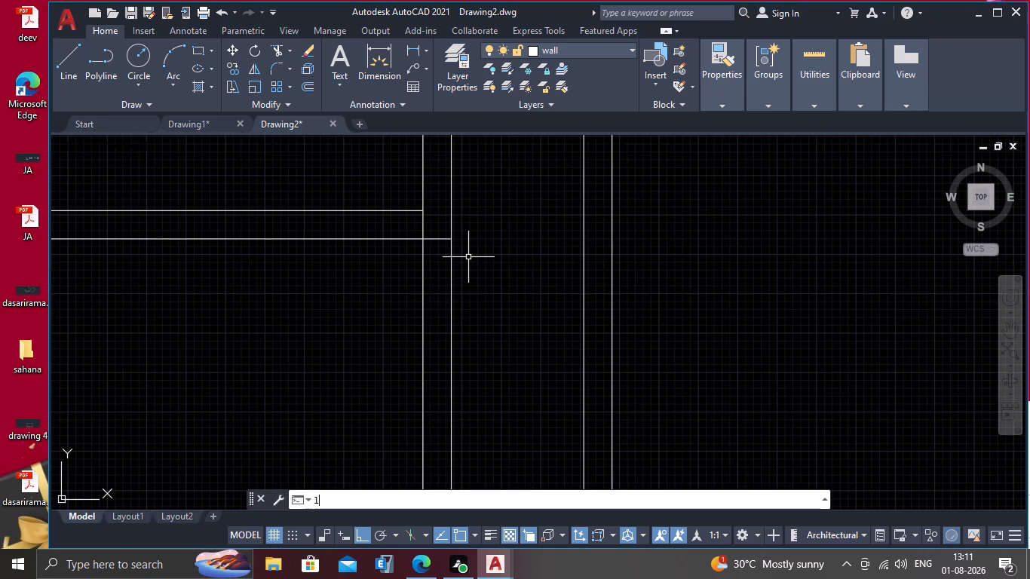
pyautogui.press('Return')
pyautogui.scroll(2, 466, 250)
pyautogui.click(630, 51)
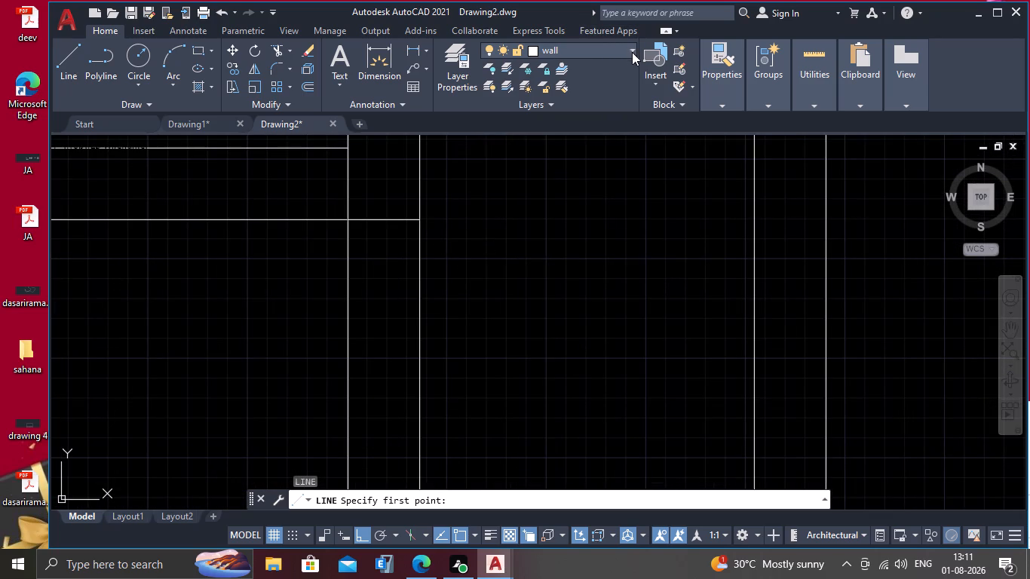
pyautogui.click(566, 85)
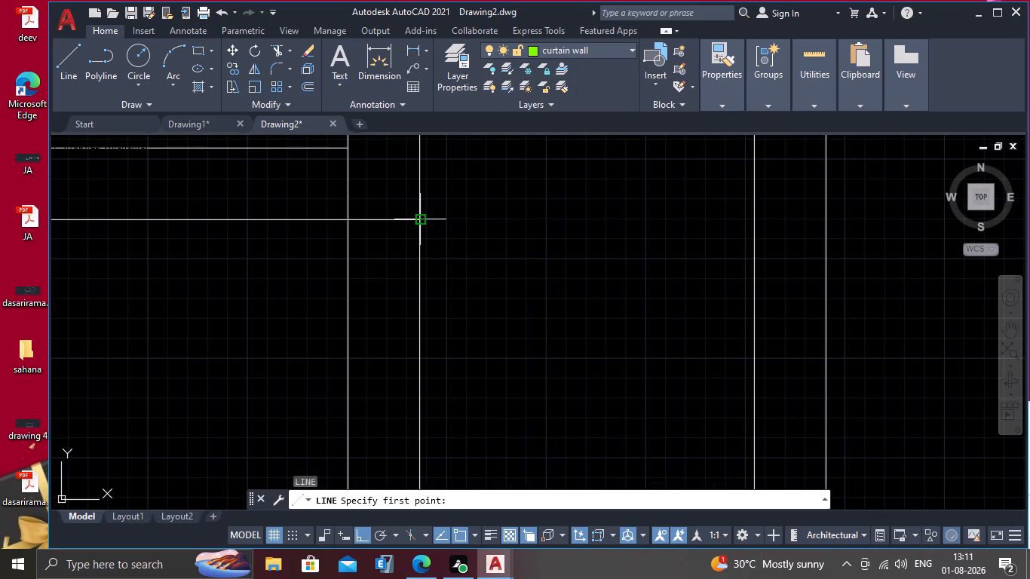
pyautogui.moveTo(422, 218); pyautogui.dragTo(430, 221)
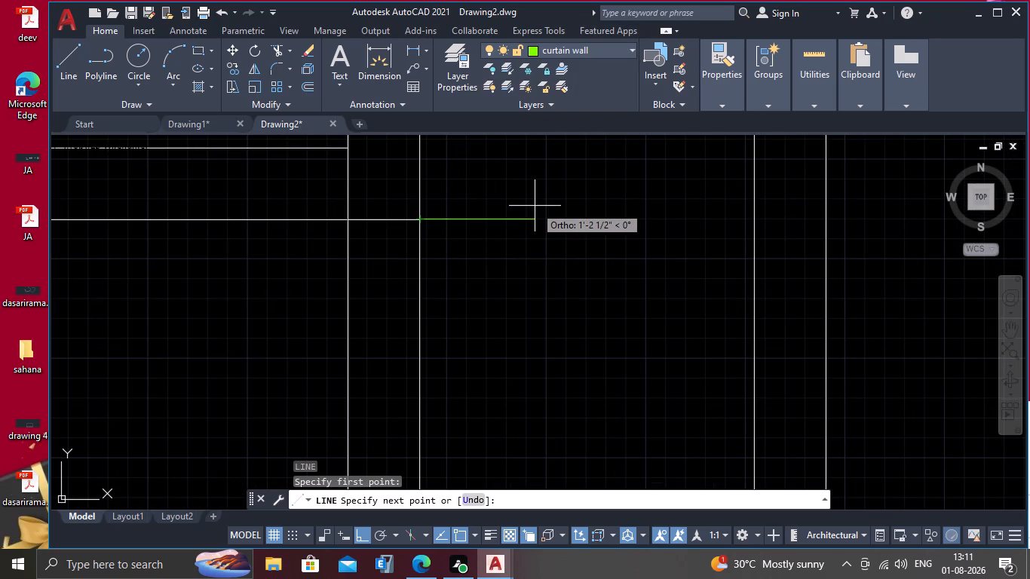
pyautogui.write("1'")
pyautogui.press('Return')
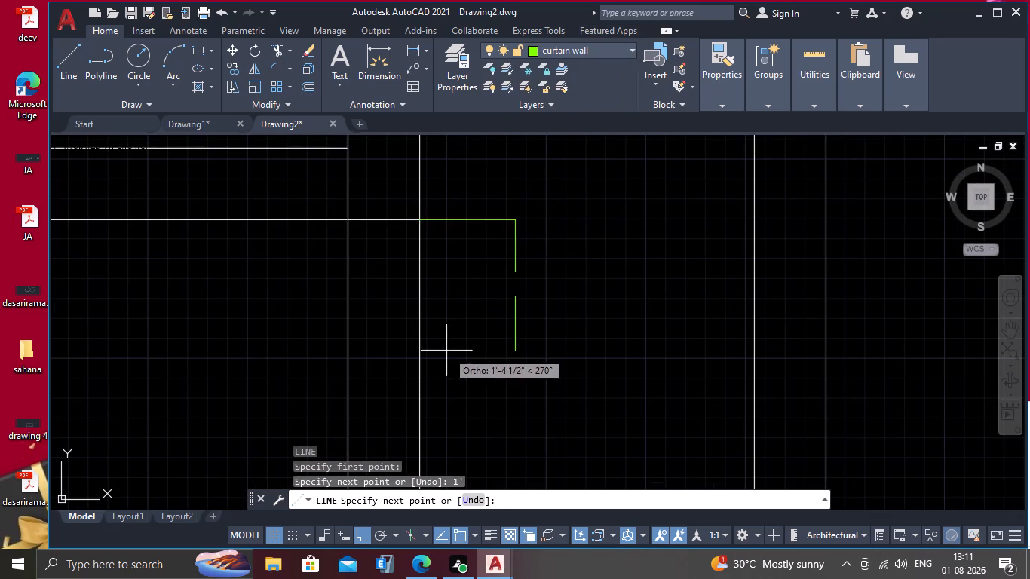
pyautogui.scroll(-2, 451, 341)
pyautogui.scroll(-1, 456, 424)
pyautogui.moveTo(463, 421); pyautogui.dragTo(458, 272, button='middle')
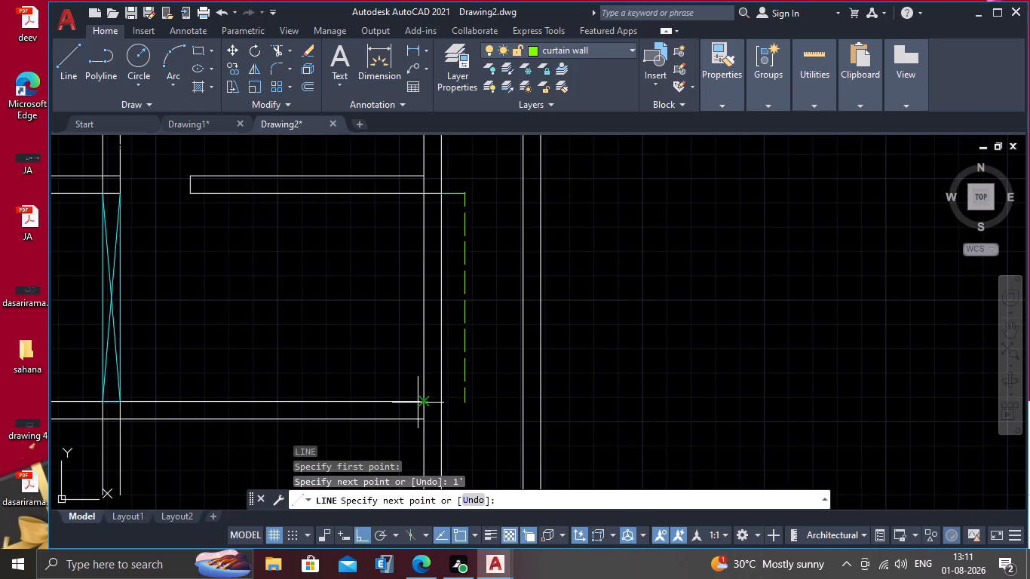
pyautogui.click(464, 402)
pyautogui.click(439, 406)
pyautogui.press('Escape')
pyautogui.scroll(-1, 444, 386)
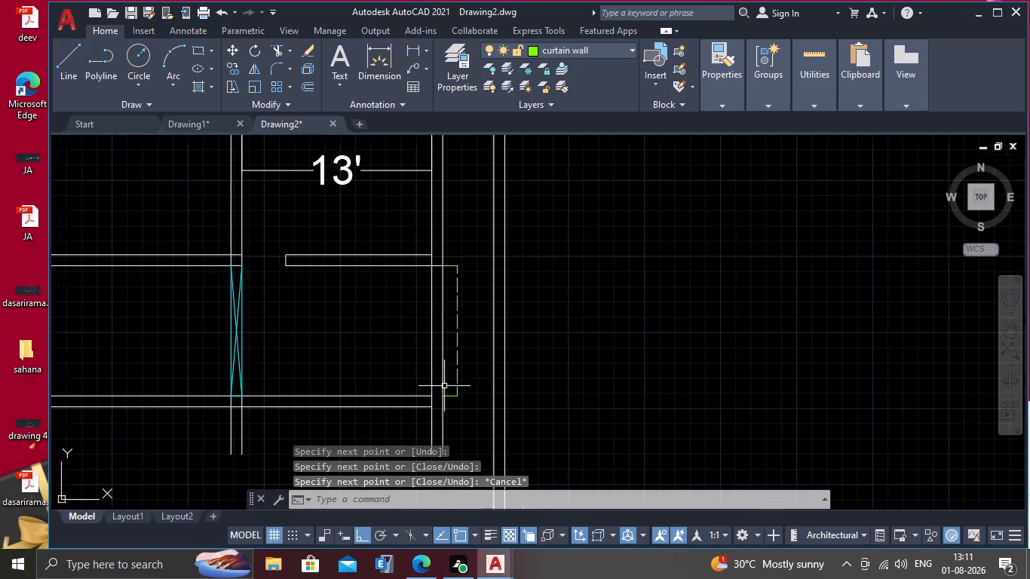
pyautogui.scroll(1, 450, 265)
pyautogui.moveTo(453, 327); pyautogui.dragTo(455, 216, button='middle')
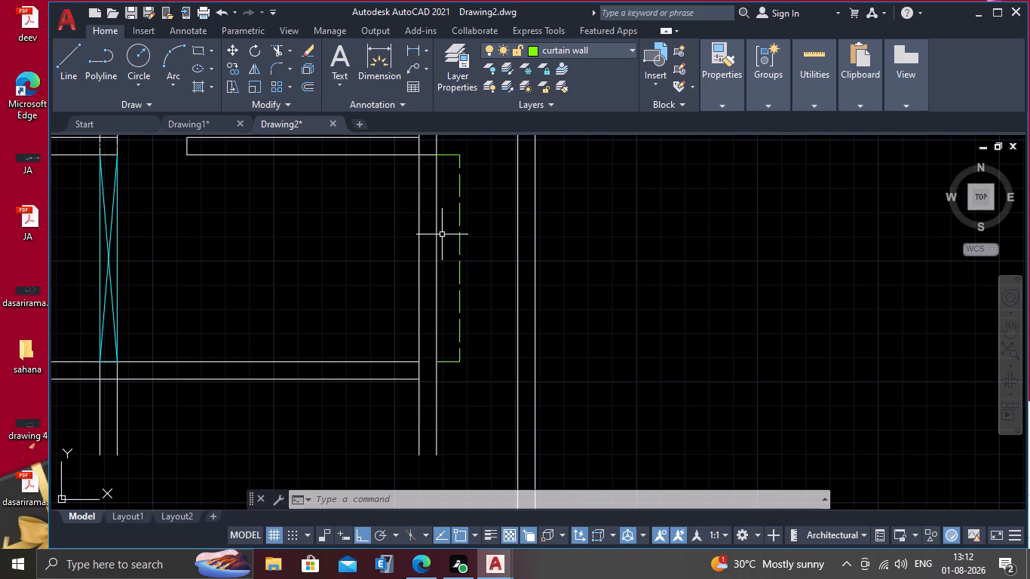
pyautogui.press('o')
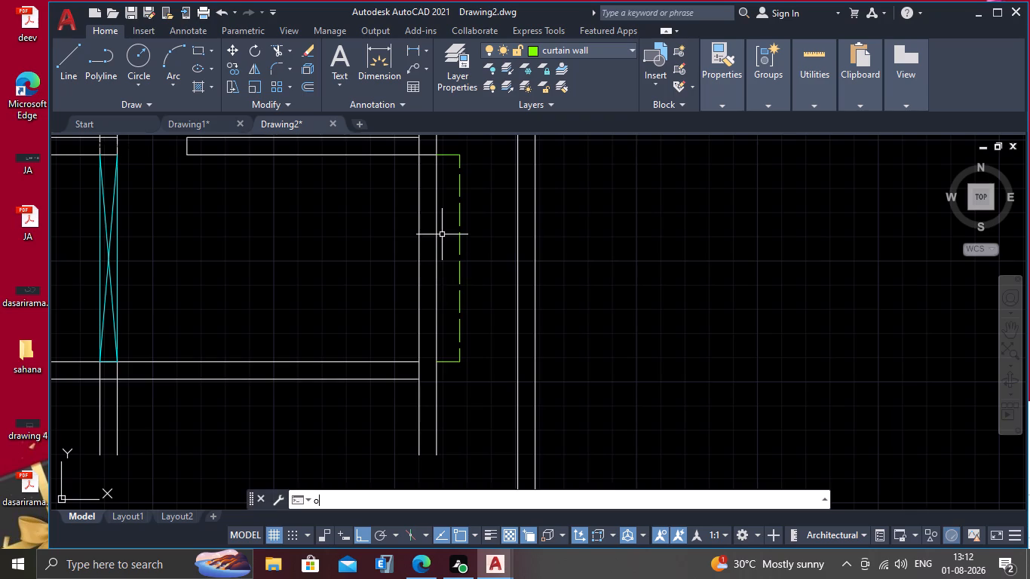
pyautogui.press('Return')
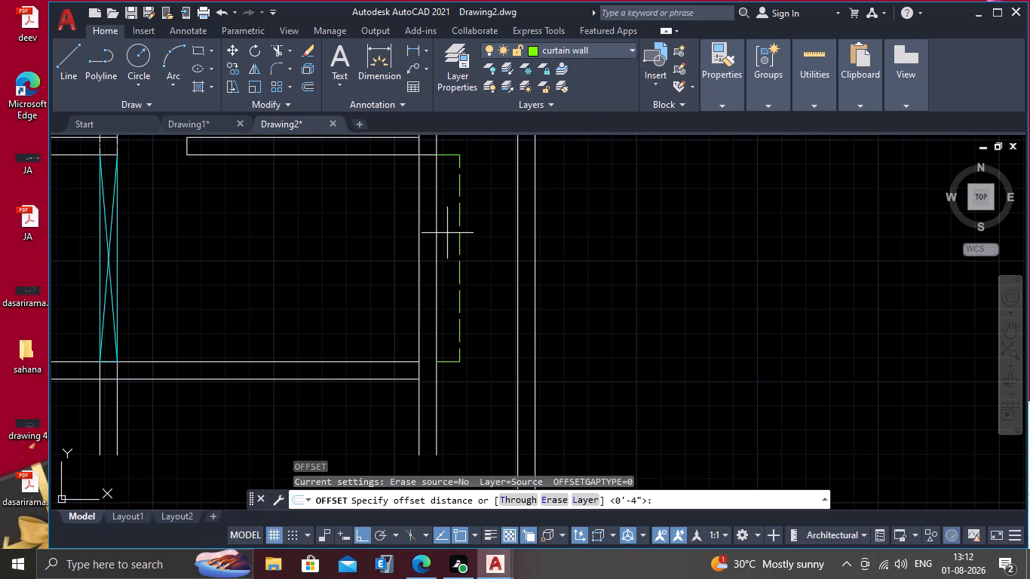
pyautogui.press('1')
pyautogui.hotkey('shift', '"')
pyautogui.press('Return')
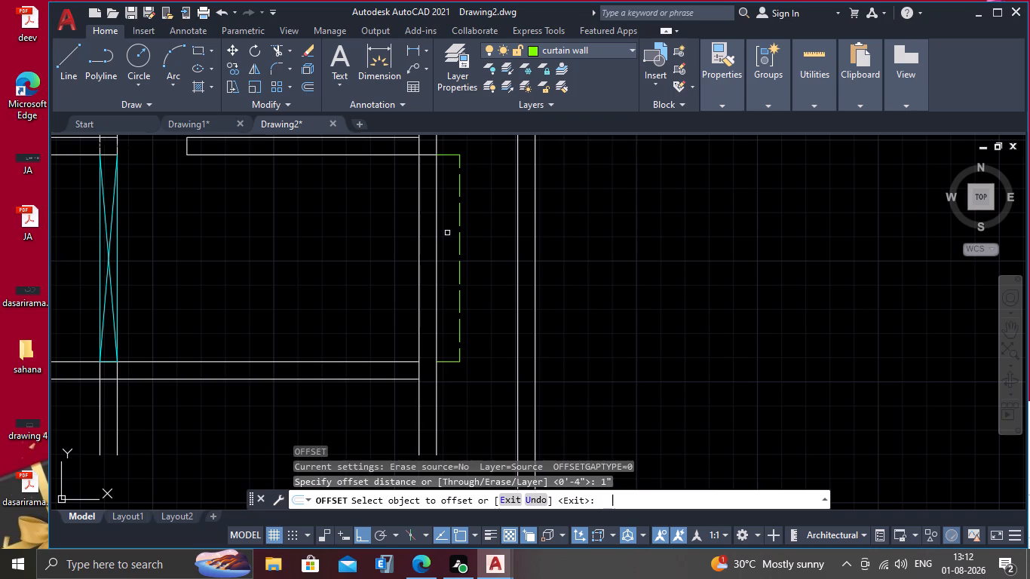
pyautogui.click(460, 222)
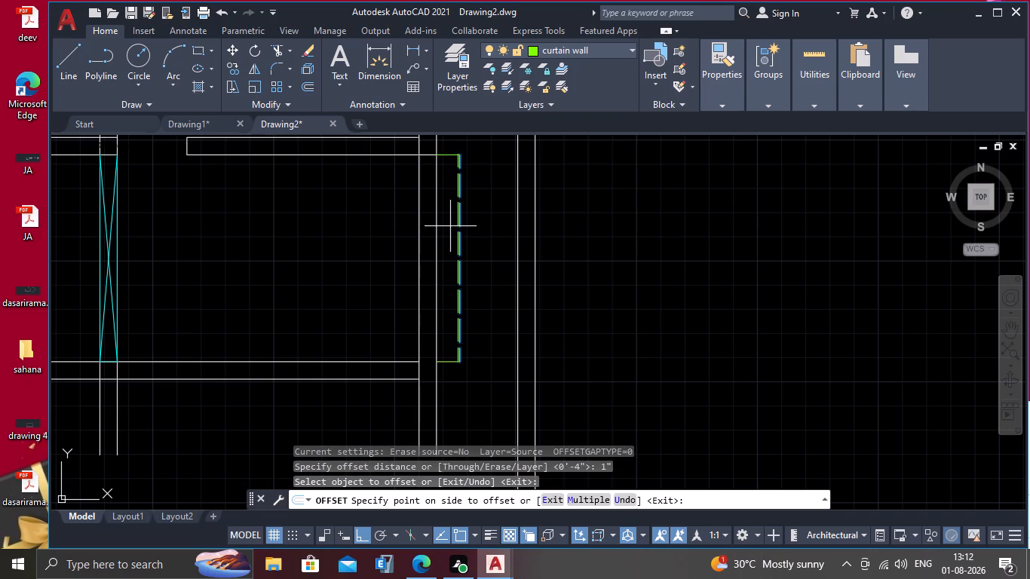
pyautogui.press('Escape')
# Offset the three curtain wall lines 2" towards the inside of the outline.
pyautogui.press('o')
pyautogui.press('Return')
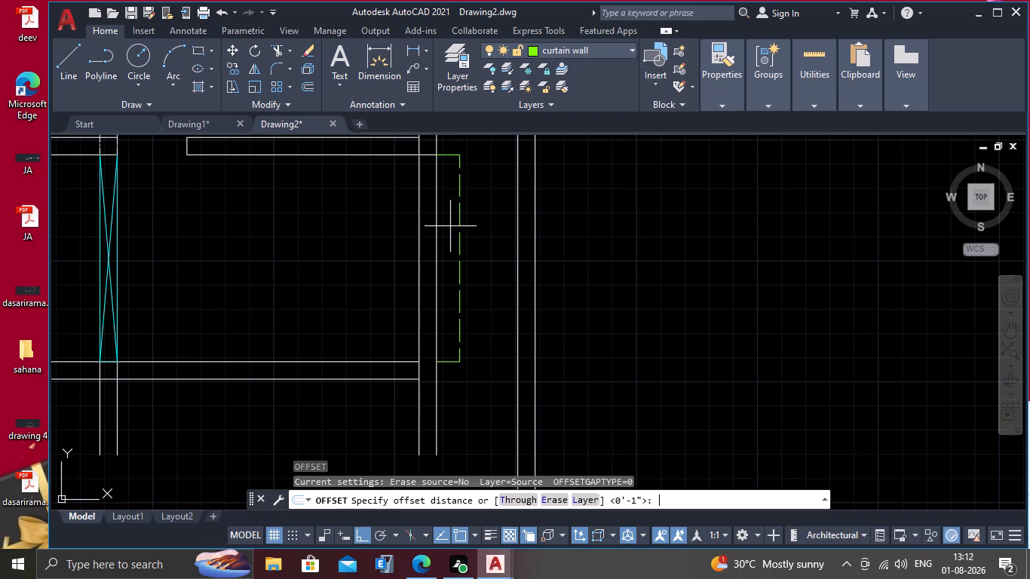
pyautogui.write('2"')
pyautogui.press('Return')
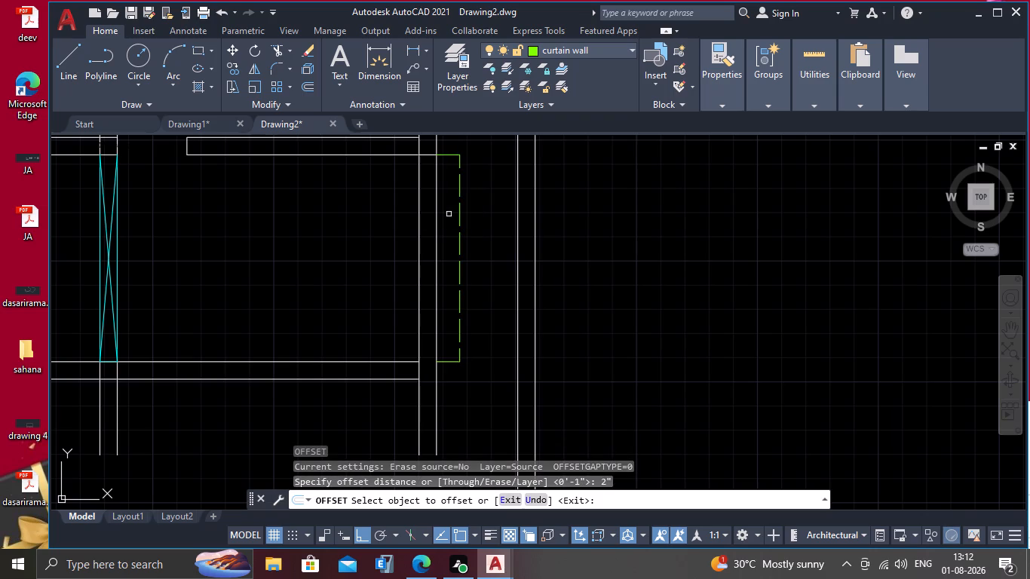
pyautogui.click(460, 217)
pyautogui.click(449, 218)
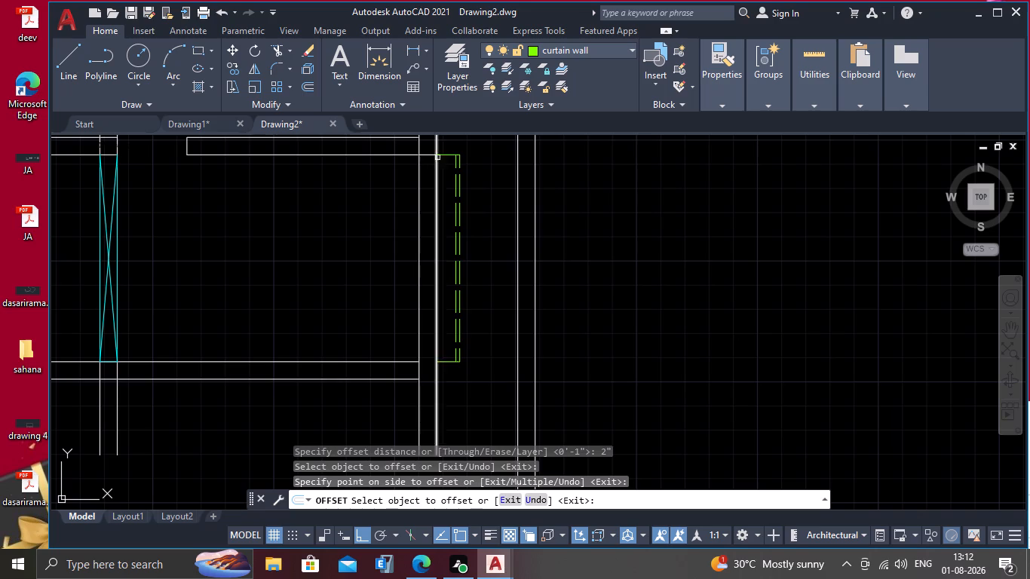
pyautogui.click(444, 155)
pyautogui.click(446, 170)
pyautogui.click(444, 363)
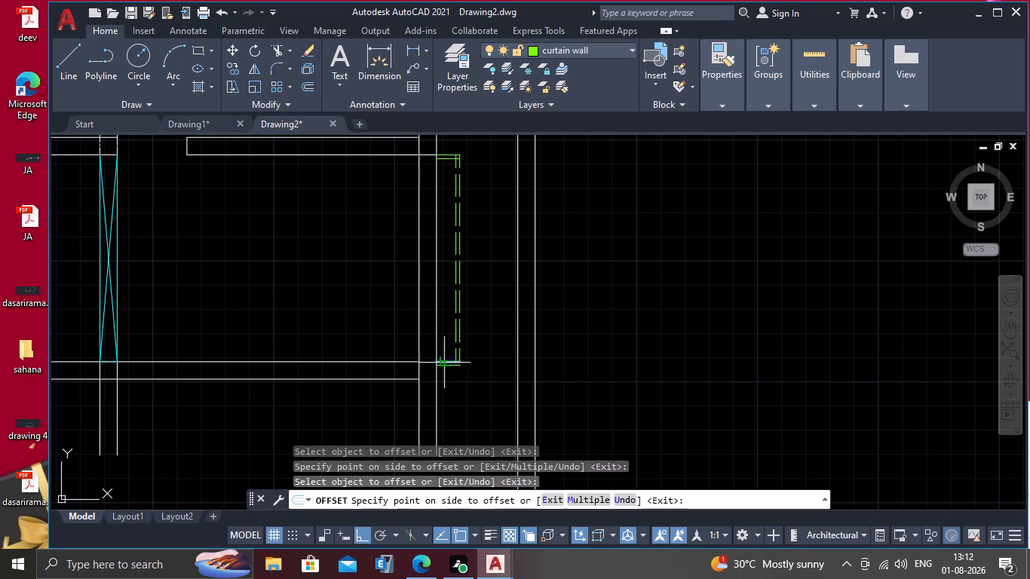
pyautogui.click(445, 343)
pyautogui.press('Escape')
# Trim the overlapping inner line ends at the curtain wall's upper outer corner.
pyautogui.scroll(1, 451, 169)
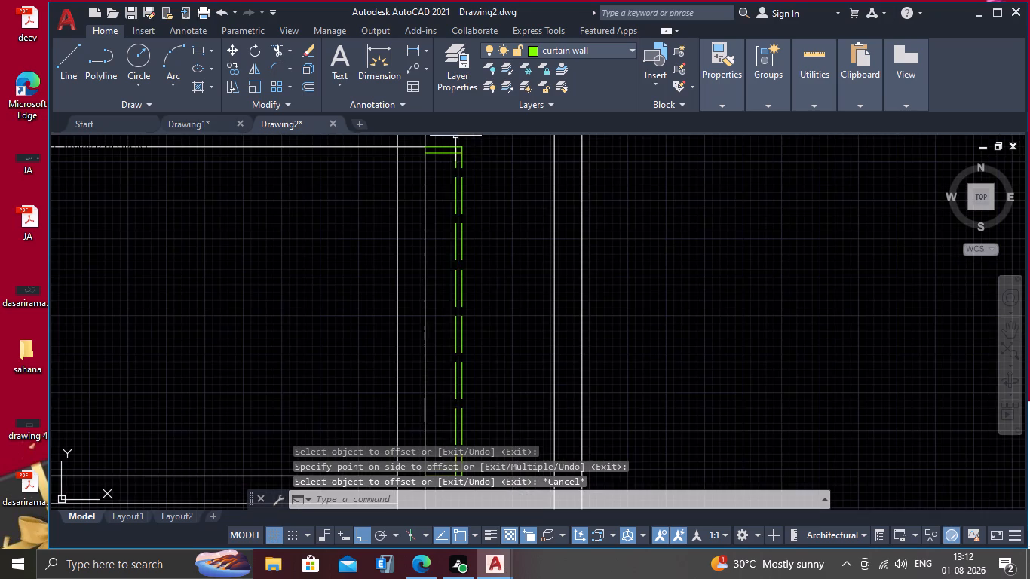
pyautogui.scroll(1, 455, 134)
pyautogui.scroll(-1, 455, 134)
pyautogui.scroll(2, 461, 169)
pyautogui.moveTo(457, 153); pyautogui.dragTo(457, 335, button='middle')
pyautogui.scroll(3, 446, 292)
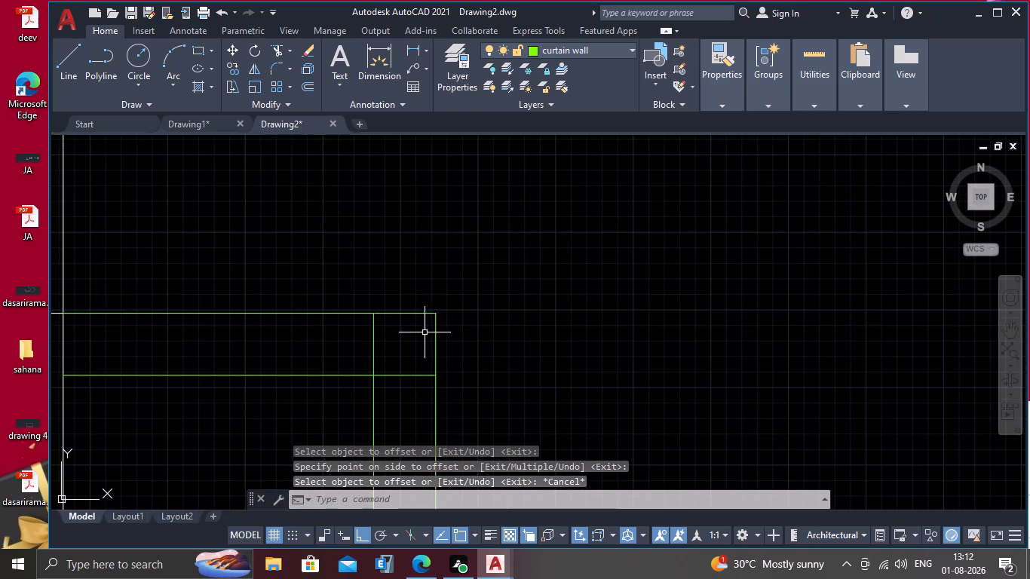
pyautogui.write('tr')
pyautogui.press('Return')
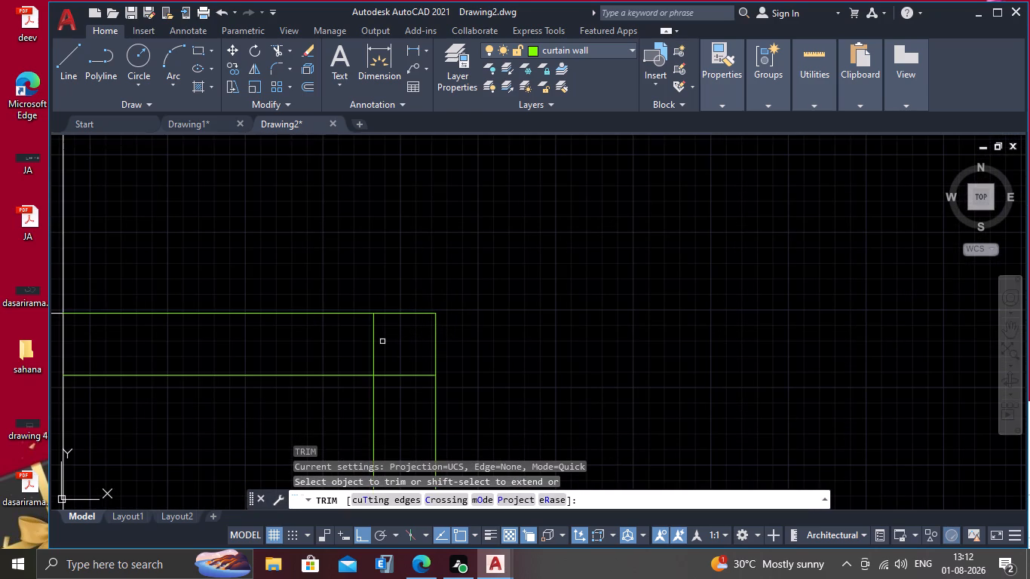
pyautogui.click(373, 345)
pyautogui.click(403, 375)
# Trim the overlapping inner line ends at the curtain wall's lower outer corner.
pyautogui.scroll(-1, 406, 346)
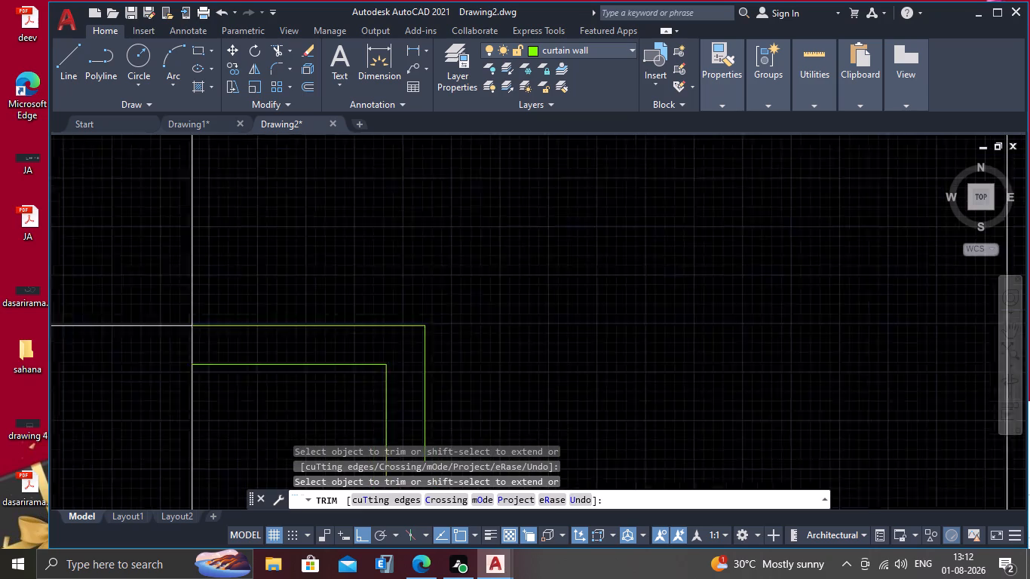
pyautogui.scroll(-5, 406, 347)
pyautogui.moveTo(393, 349); pyautogui.dragTo(388, 103, button='middle')
pyautogui.scroll(-1, 413, 453)
pyautogui.scroll(2, 397, 437)
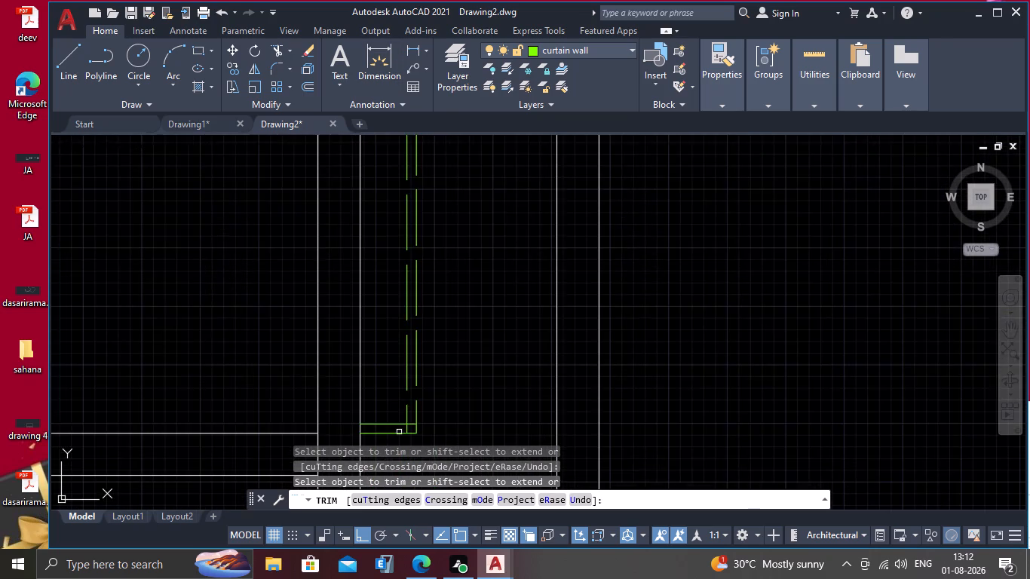
pyautogui.moveTo(399, 414); pyautogui.dragTo(396, 305, button='middle')
pyautogui.scroll(4, 400, 283)
pyautogui.moveTo(374, 347); pyautogui.dragTo(320, 2, button='middle')
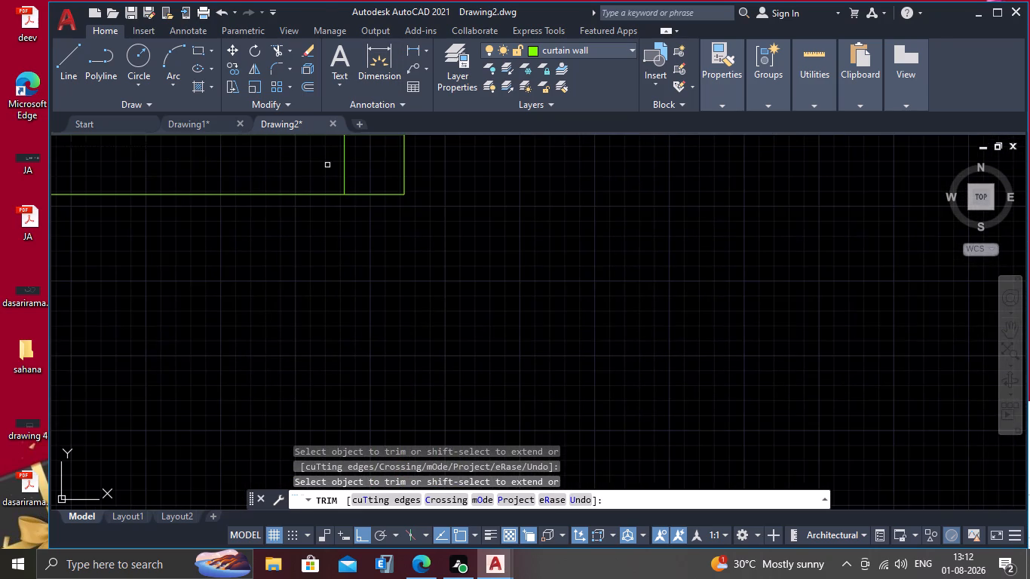
pyautogui.scroll(-2, 338, 165)
pyautogui.moveTo(339, 171); pyautogui.dragTo(345, 244, button='middle')
pyautogui.scroll(2, 346, 243)
pyautogui.click(345, 237)
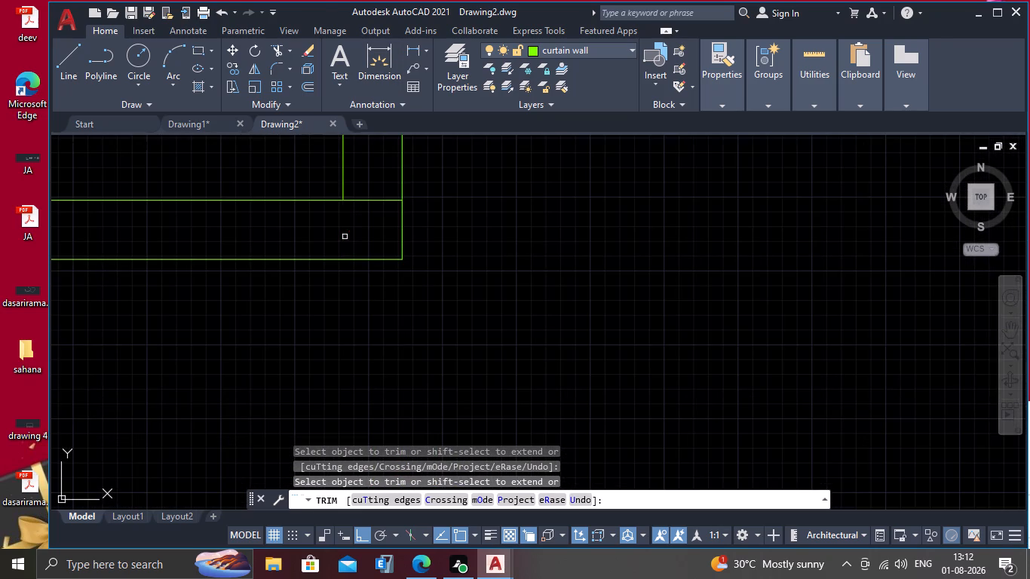
pyautogui.click(357, 198)
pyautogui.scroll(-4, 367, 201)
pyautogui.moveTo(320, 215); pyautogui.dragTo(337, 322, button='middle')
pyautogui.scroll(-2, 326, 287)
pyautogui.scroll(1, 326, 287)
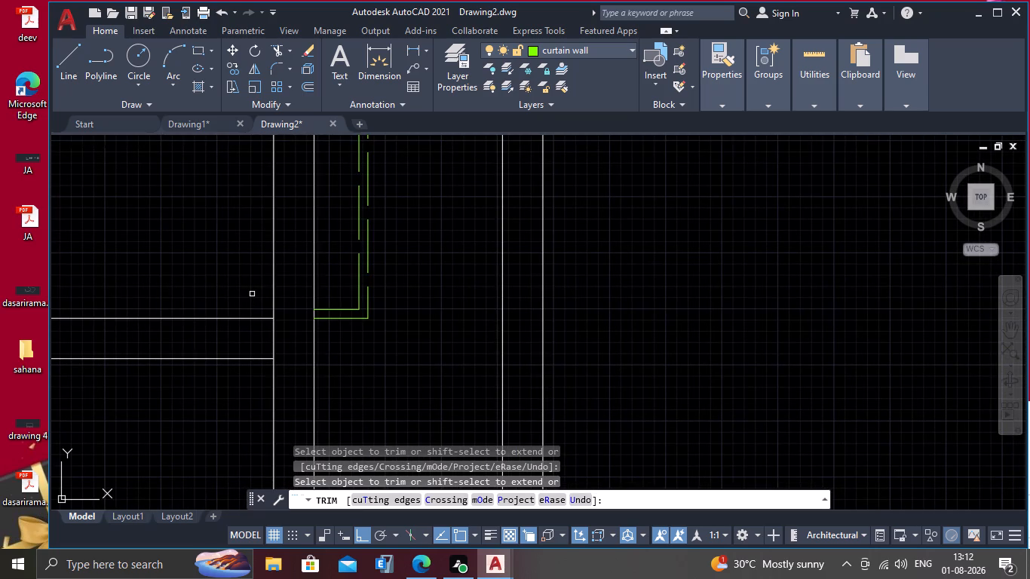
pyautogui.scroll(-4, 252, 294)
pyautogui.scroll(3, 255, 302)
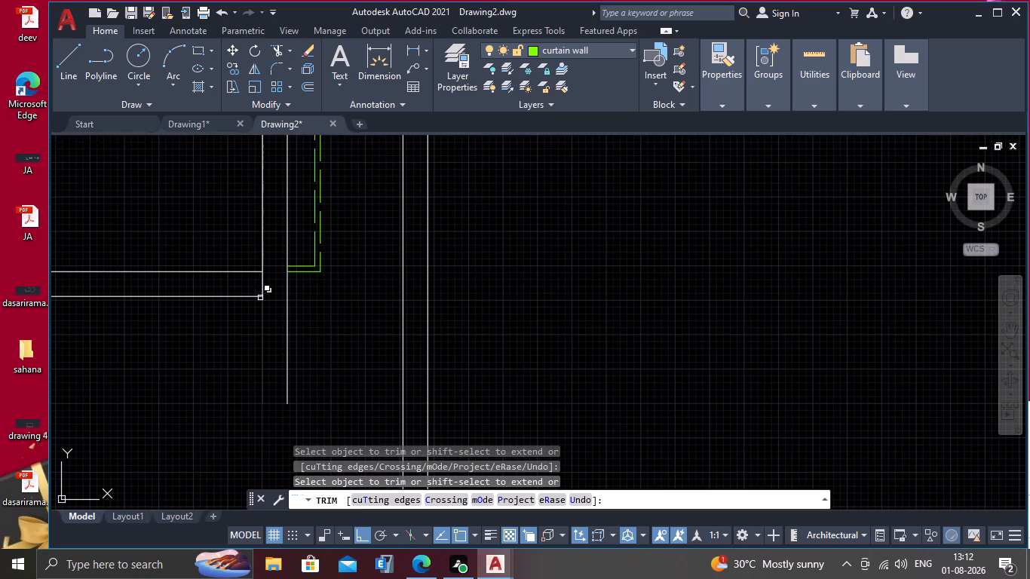
# Examine the curtain wall's upper and lower ends where they meet the right wall and horizontal walls.
pyautogui.moveTo(260, 298); pyautogui.dragTo(290, 434, button='middle')
pyautogui.scroll(-2, 291, 384)
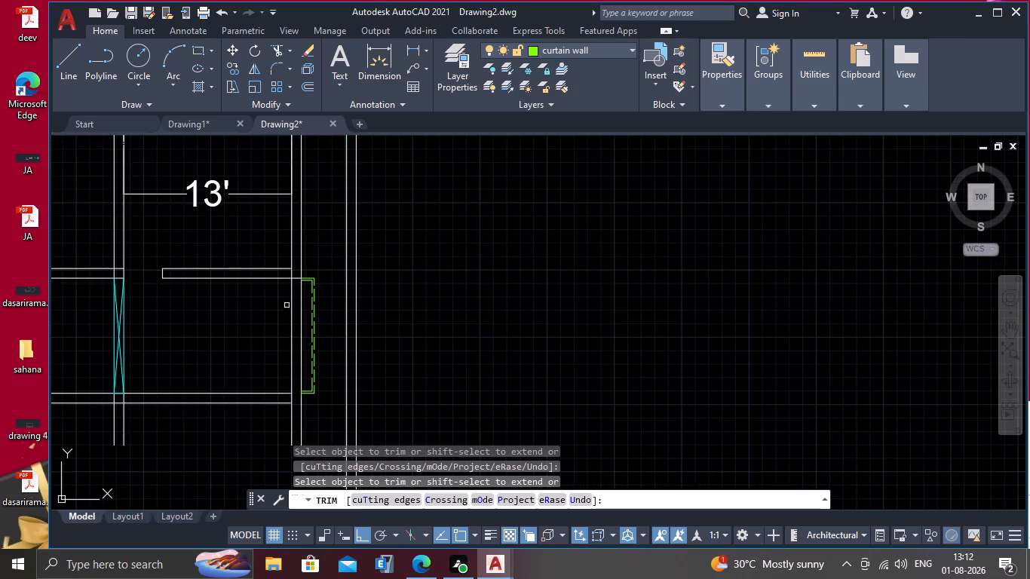
pyautogui.moveTo(289, 329); pyautogui.dragTo(317, 459, button='middle')
pyautogui.scroll(1, 313, 444)
pyautogui.moveTo(314, 419); pyautogui.dragTo(305, 409, button='middle')
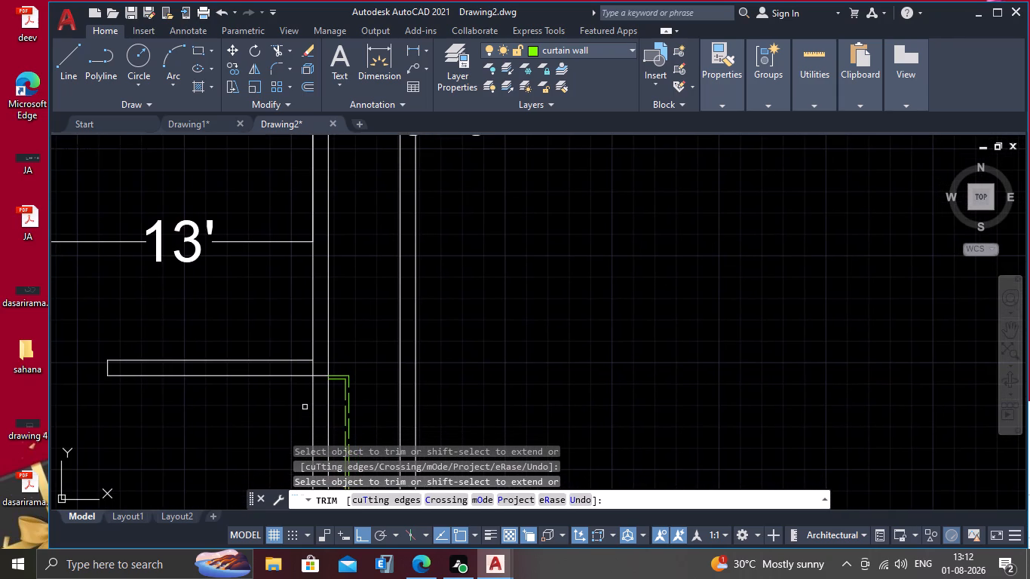
pyautogui.scroll(-3, 305, 407)
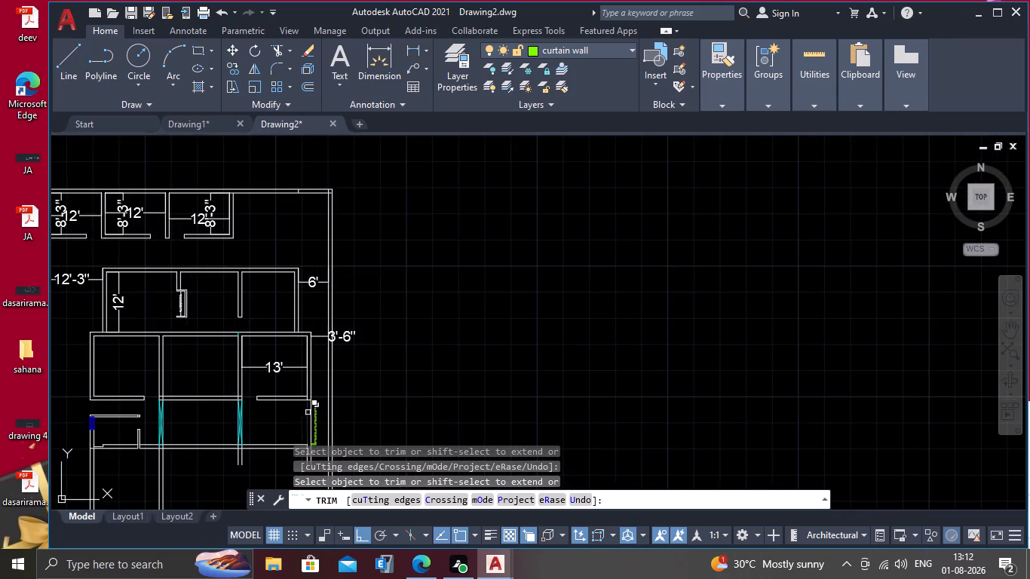
pyautogui.moveTo(305, 413); pyautogui.dragTo(311, 306, button='middle')
pyautogui.scroll(1, 320, 302)
pyautogui.moveTo(304, 384); pyautogui.dragTo(326, 363, button='middle')
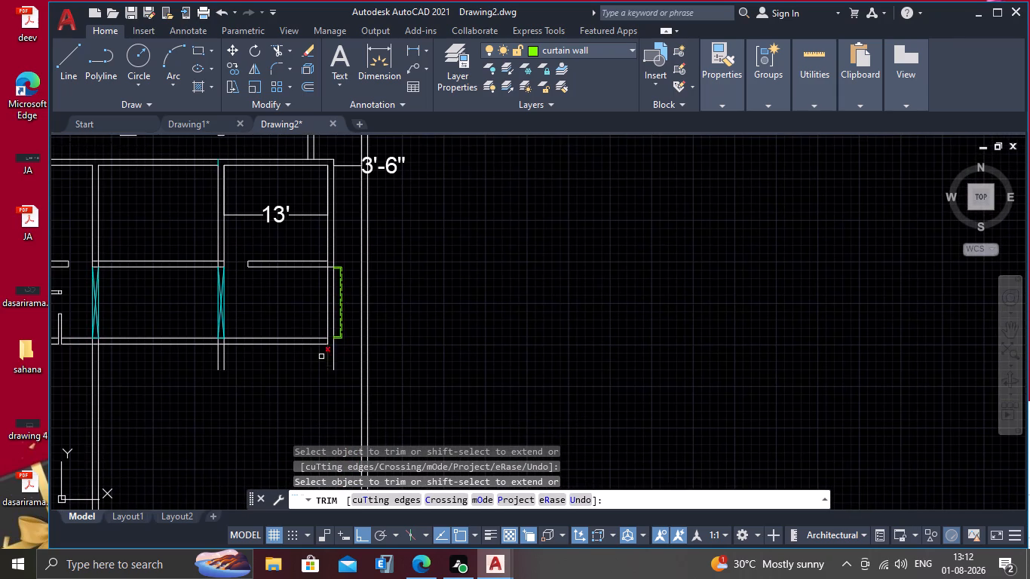
pyautogui.press('Escape')
pyautogui.scroll(-1, 321, 357)
pyautogui.scroll(1, 321, 357)
pyautogui.moveTo(302, 368); pyautogui.dragTo(329, 340, button='middle')
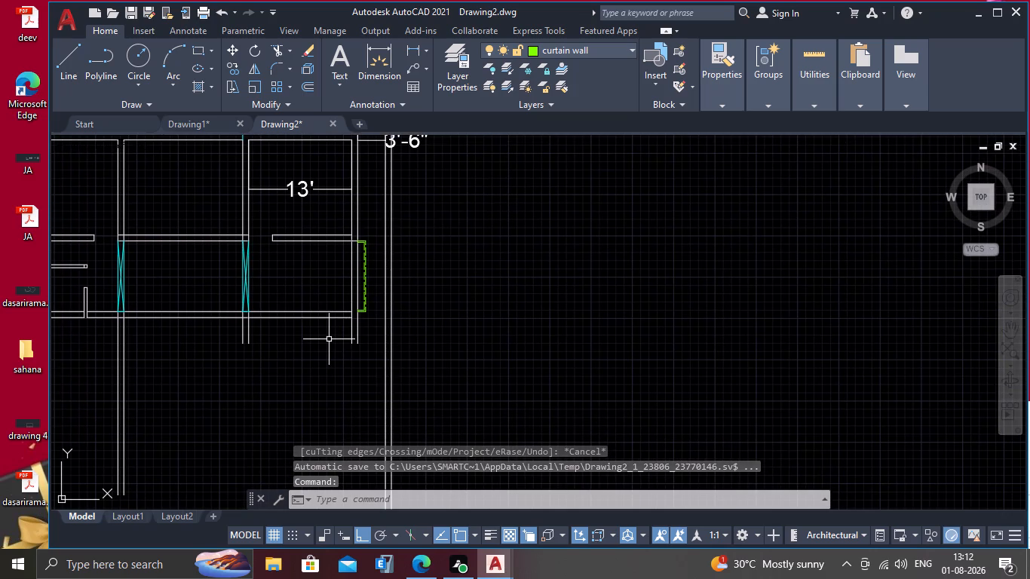
# Erase the two short horizontal lines at the curtain wall's lower end.
pyautogui.moveTo(290, 363); pyautogui.dragTo(293, 320, button='middle')
pyautogui.scroll(1, 348, 252)
pyautogui.scroll(2, 366, 317)
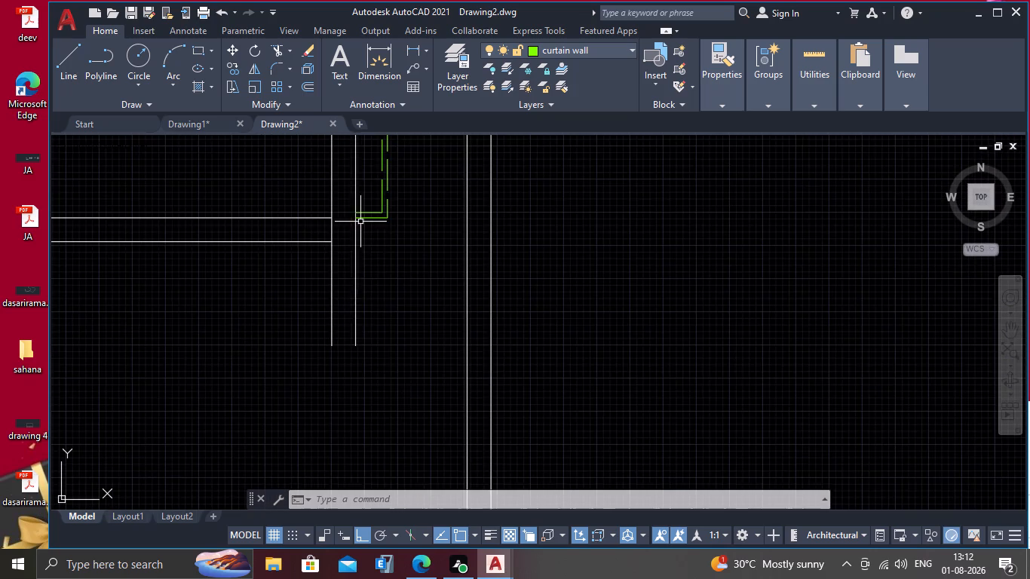
pyautogui.scroll(1, 360, 222)
pyautogui.click(371, 207)
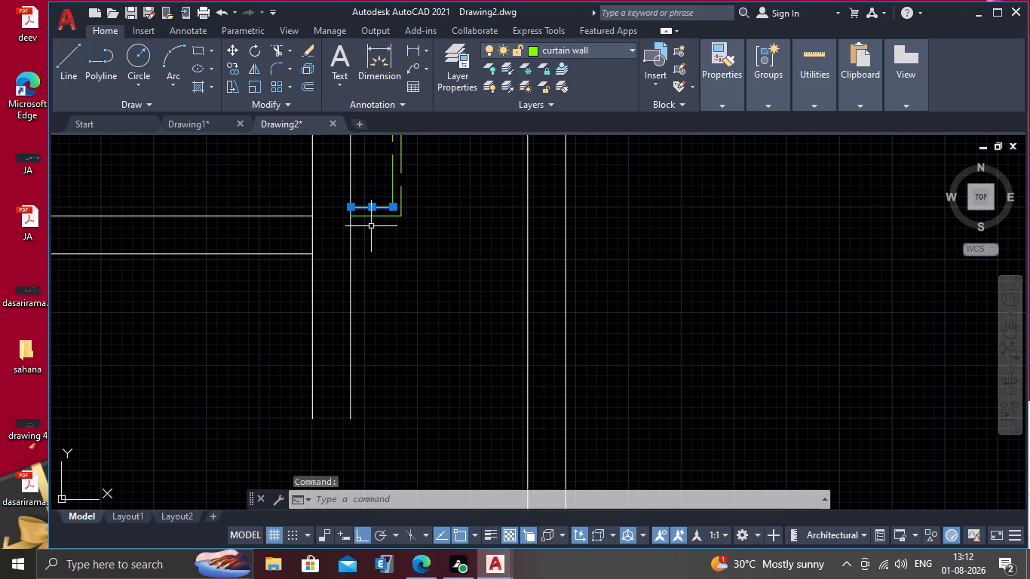
pyautogui.click(369, 217)
pyautogui.press('Delete')
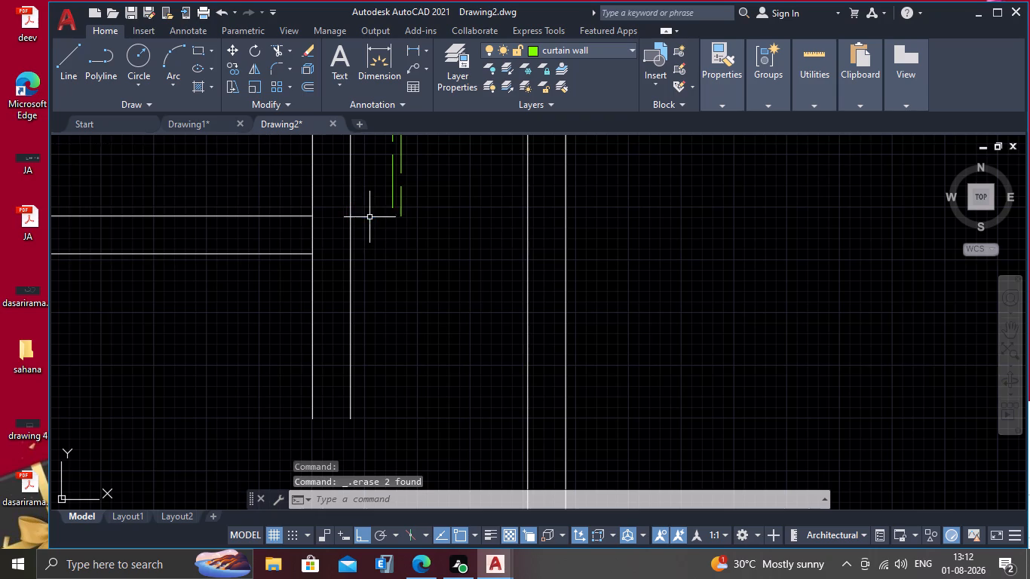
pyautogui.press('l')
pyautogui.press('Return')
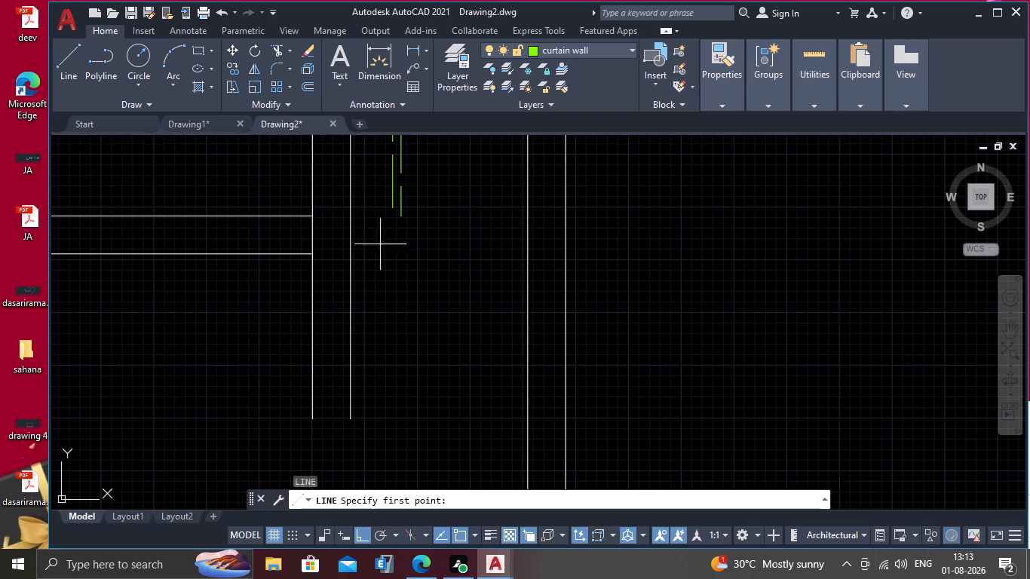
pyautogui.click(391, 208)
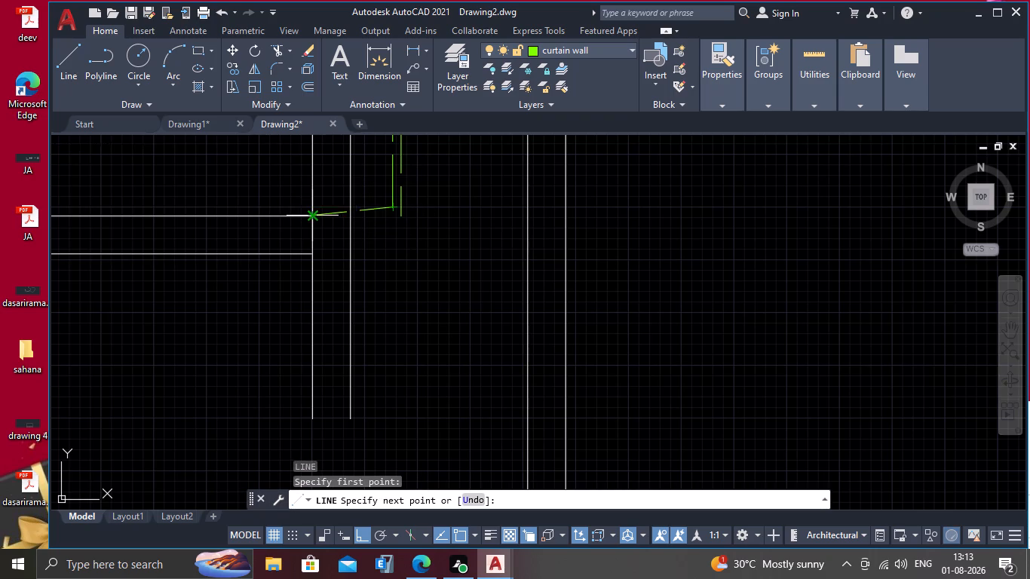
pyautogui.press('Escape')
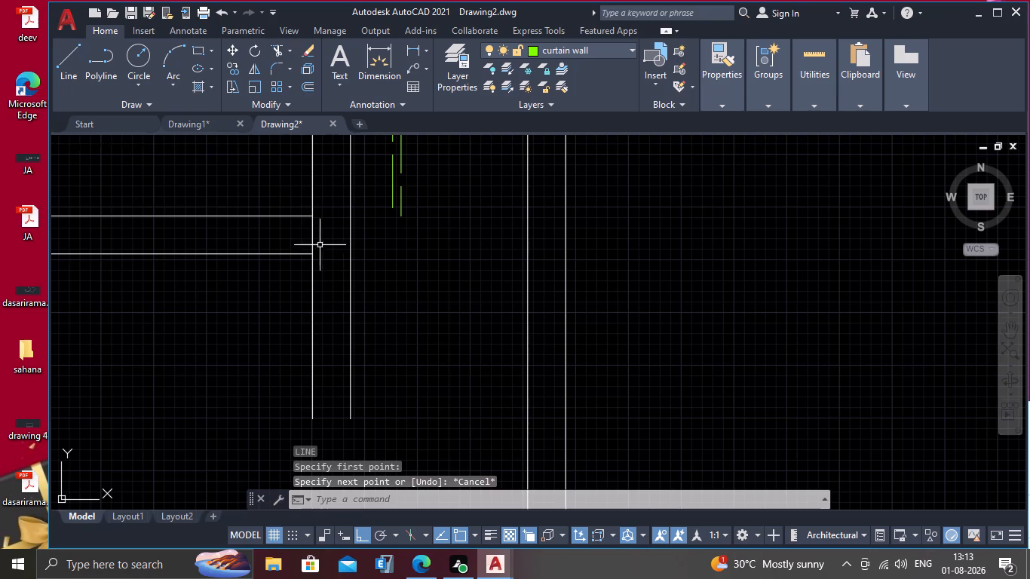
# Draw a horizontal line from the lower wall's upper corner at the right wall's inner face to just past the curtain wall's outer line.
pyautogui.press('l')
pyautogui.press('Return')
pyautogui.scroll(1, 308, 219)
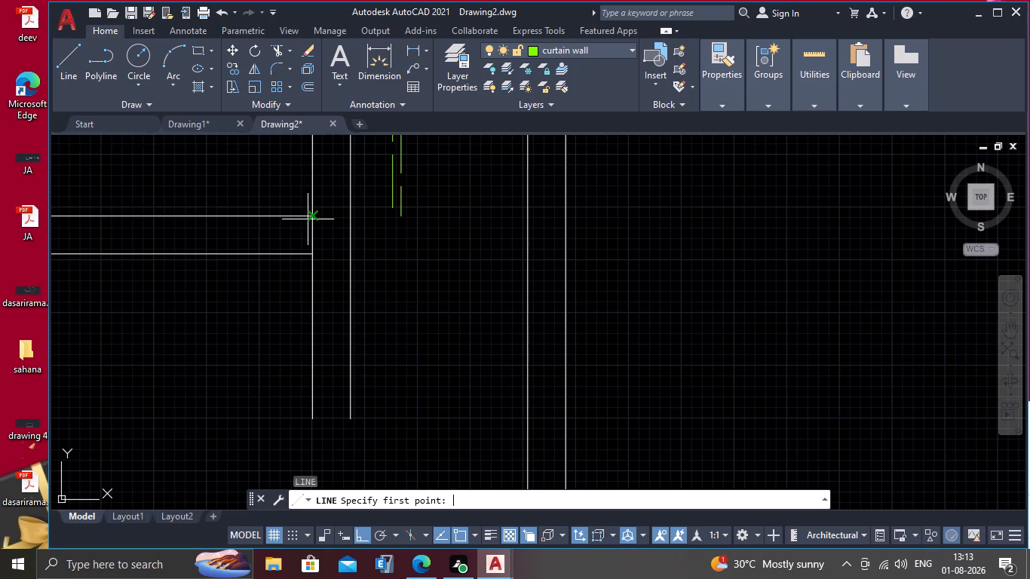
pyautogui.moveTo(310, 218); pyautogui.dragTo(331, 222)
pyautogui.click(425, 214)
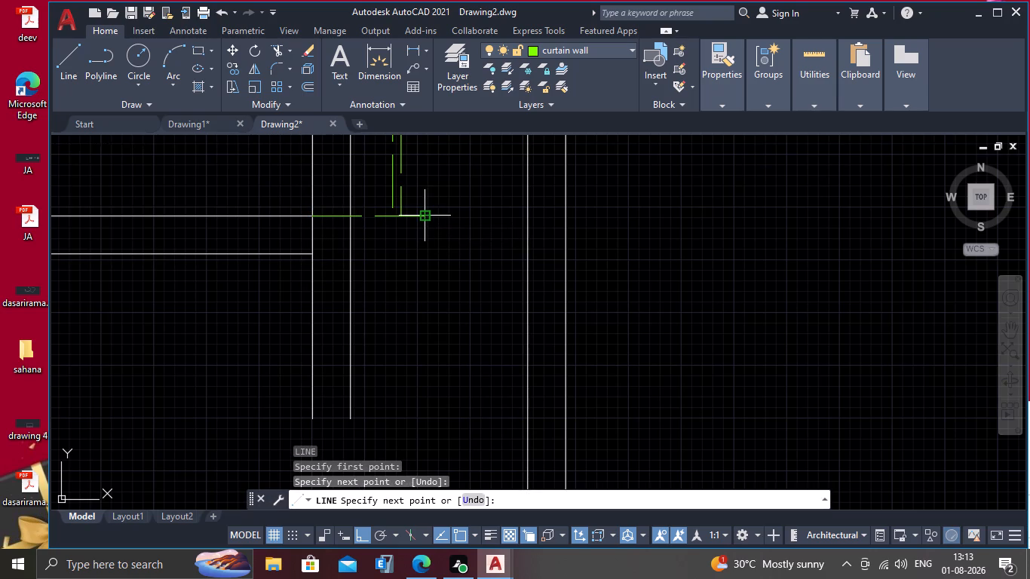
pyautogui.press('Escape')
pyautogui.scroll(-1, 310, 270)
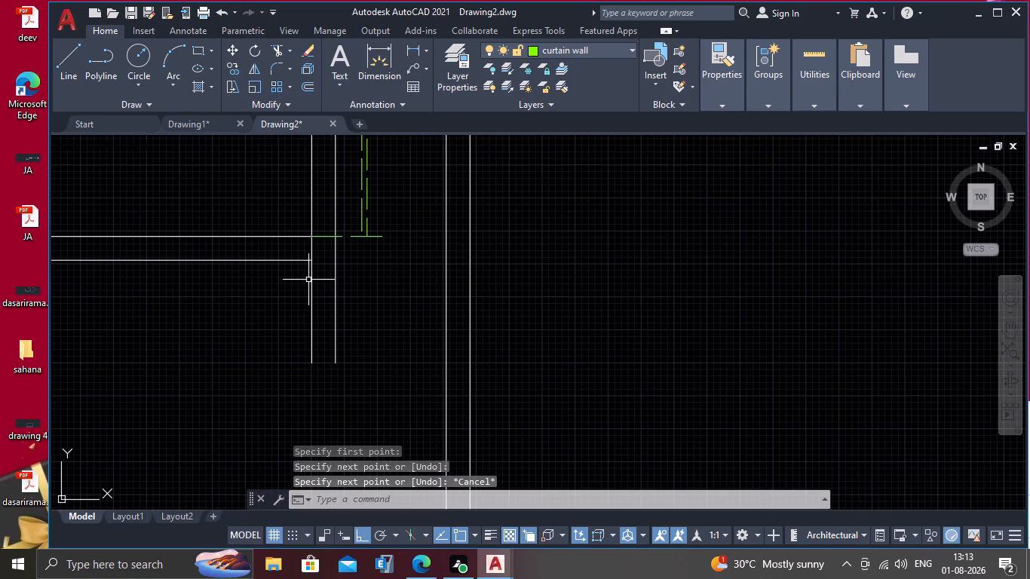
pyautogui.moveTo(308, 280); pyautogui.dragTo(312, 319, button='middle')
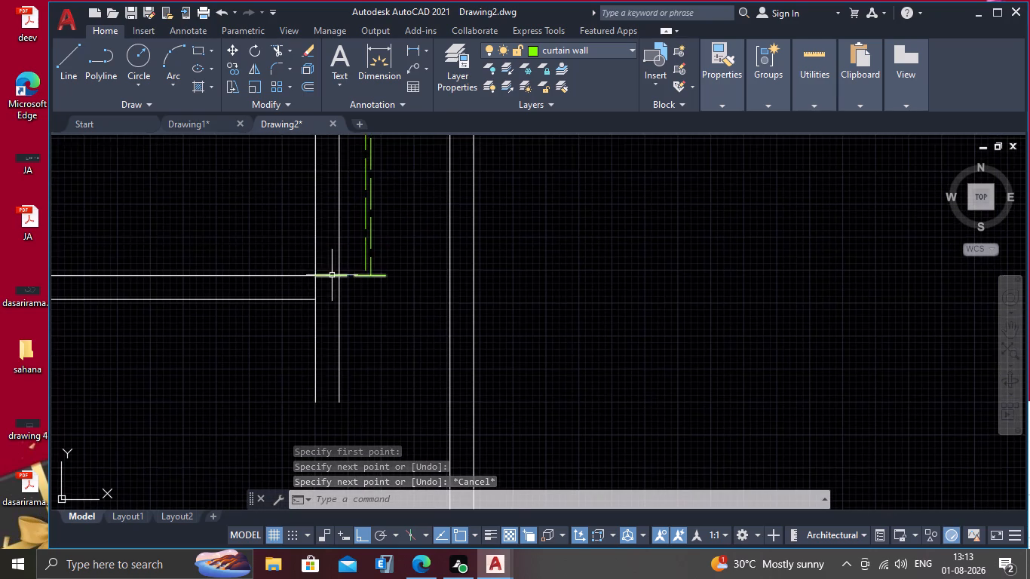
# Draw a horizontal line from the lower end of the curtain wall's inner line to the right wall's inner face.
pyautogui.scroll(3, 332, 275)
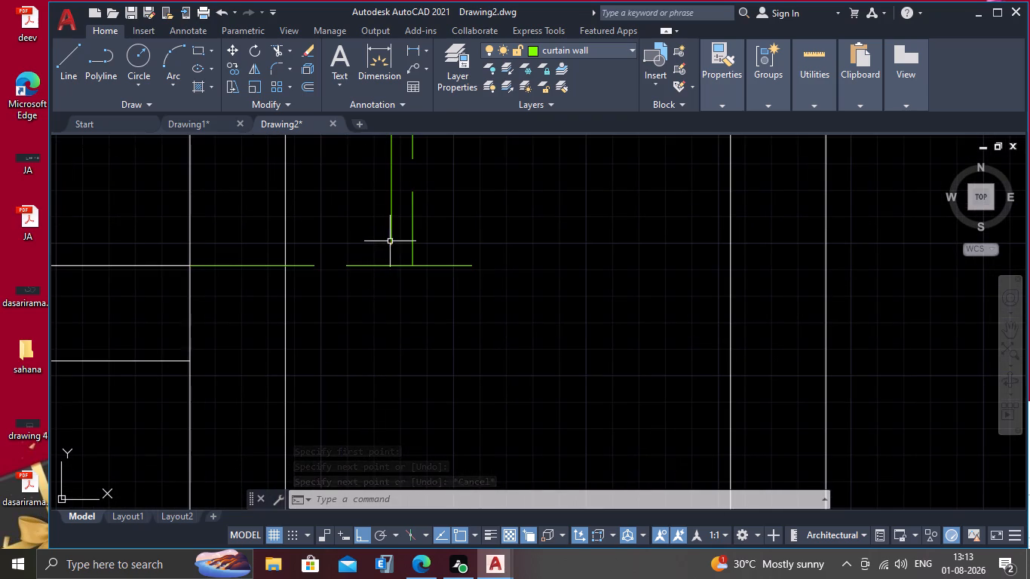
pyautogui.press('l')
pyautogui.press('Return')
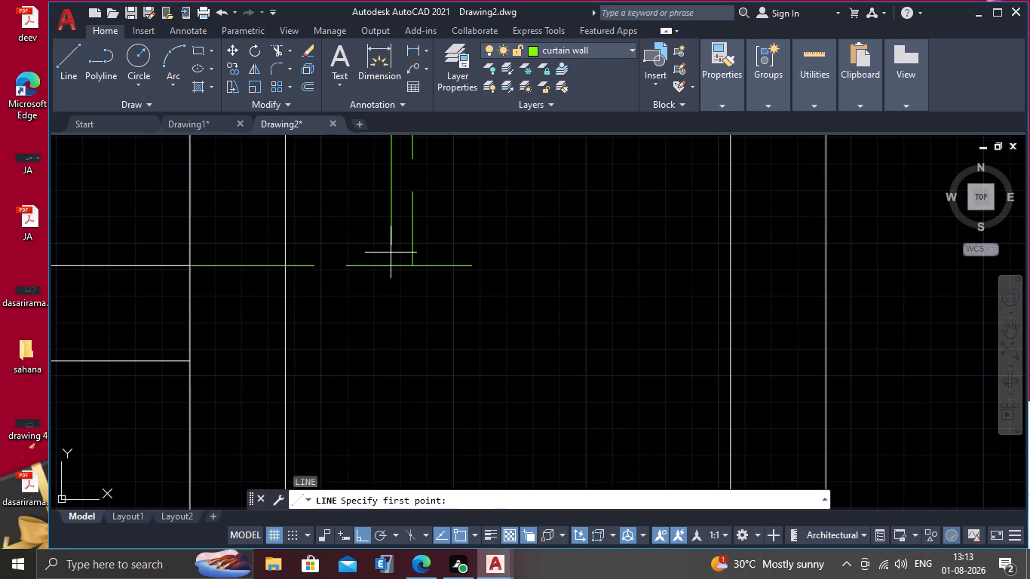
pyautogui.click(390, 244)
pyautogui.click(190, 244)
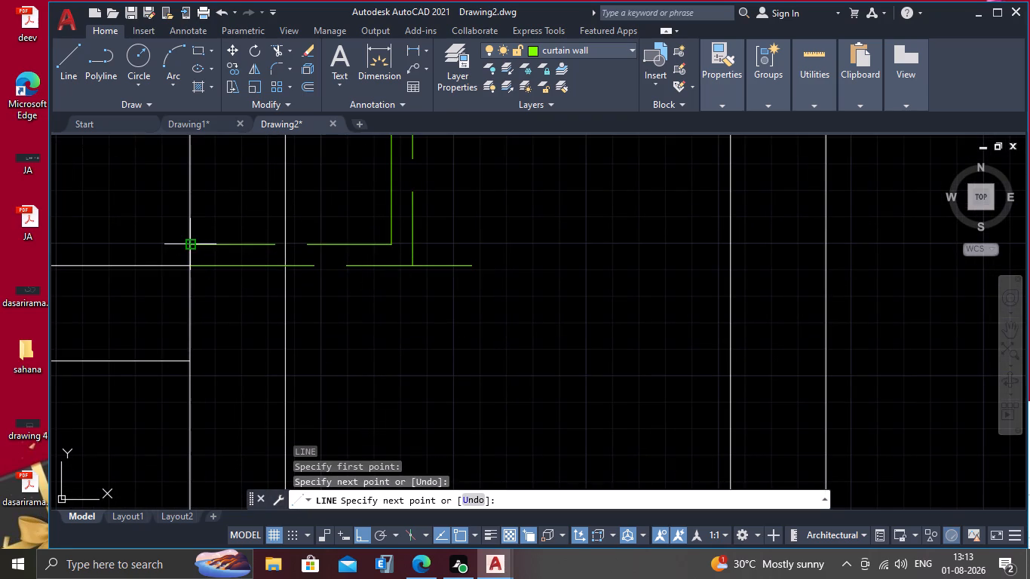
pyautogui.press('Escape')
pyautogui.scroll(-2, 244, 369)
pyautogui.moveTo(257, 351); pyautogui.dragTo(275, 373, button='middle')
# Trim the end of the lower horizontal line overhanging the curtain wall's outer line.
pyautogui.write('tr')
pyautogui.press('Return')
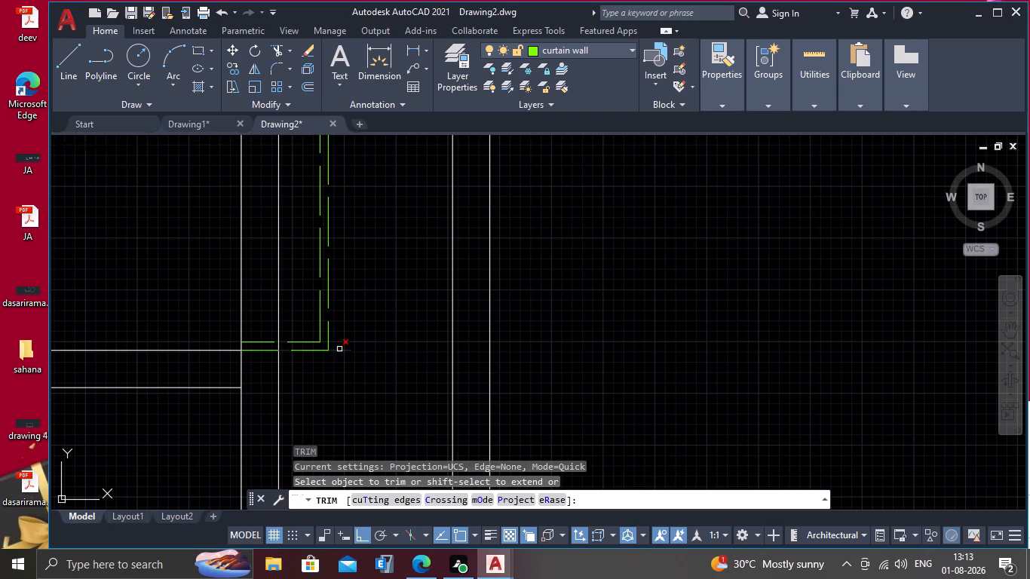
pyautogui.click(339, 351)
# Trim away both right wall lines across the curtain wall opening, including the outer face's stub between the two lower curtain wall lines.
pyautogui.click(293, 305)
pyautogui.click(200, 312)
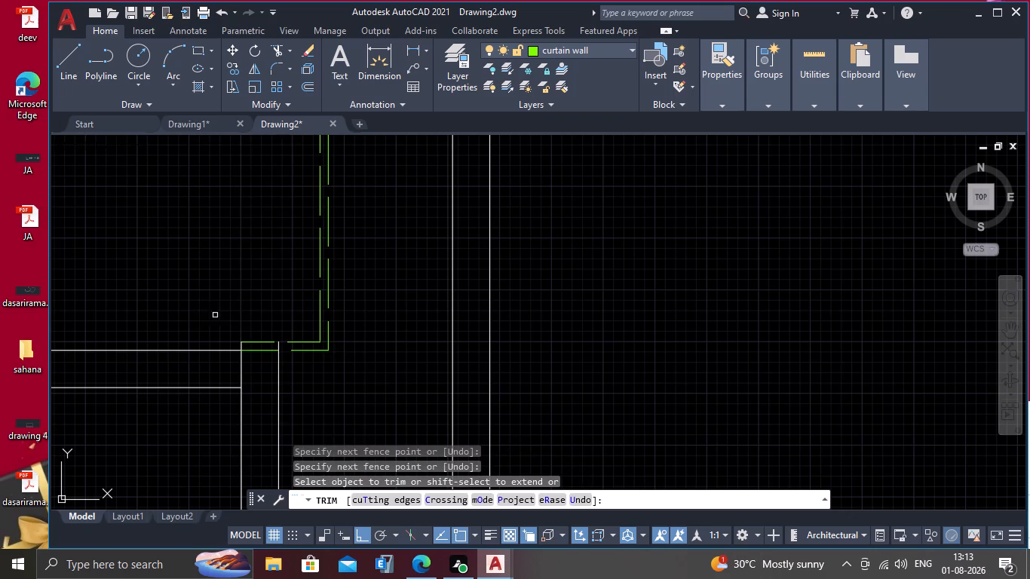
pyautogui.scroll(-2, 224, 324)
pyautogui.scroll(4, 233, 332)
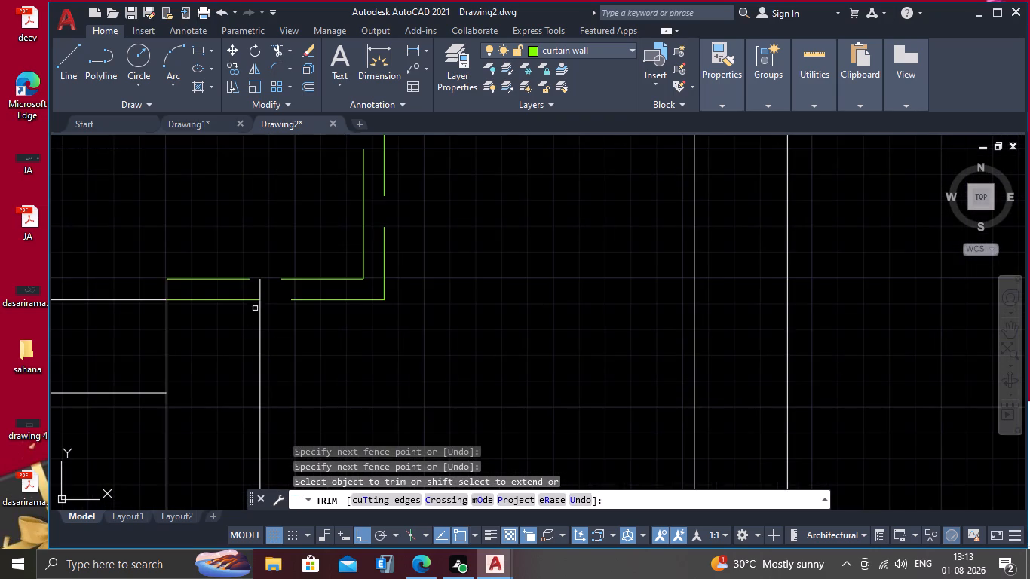
pyautogui.scroll(1, 259, 298)
pyautogui.click(256, 289)
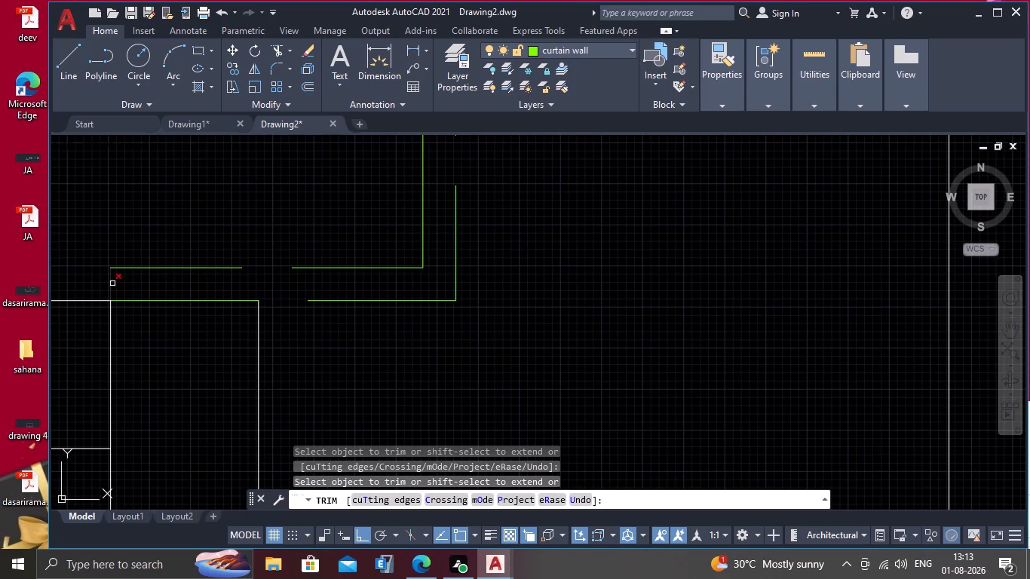
pyautogui.scroll(-1, 213, 376)
pyautogui.scroll(1, 215, 381)
pyautogui.scroll(-1, 219, 400)
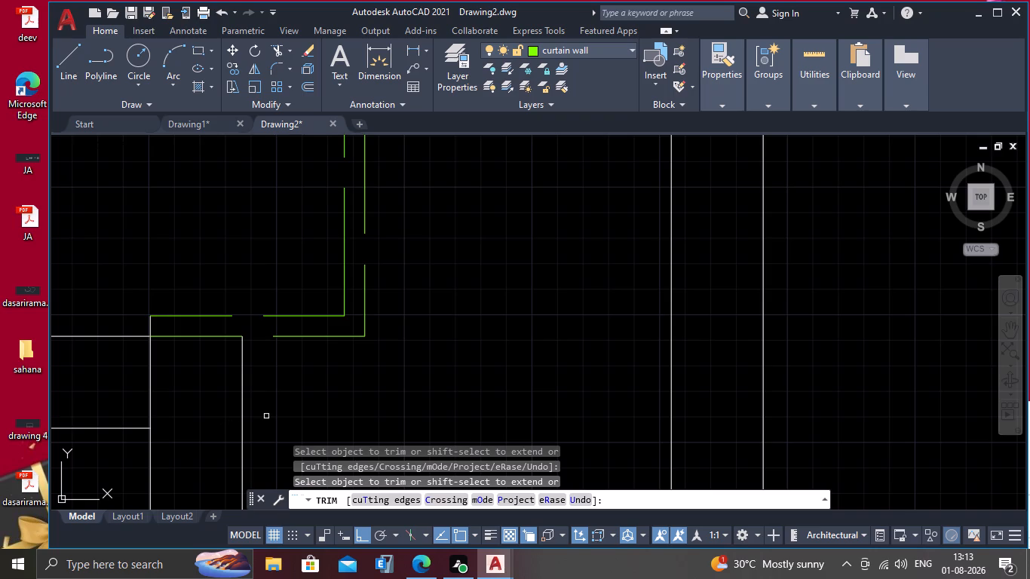
pyautogui.moveTo(258, 422); pyautogui.dragTo(259, 442, button='middle')
pyautogui.scroll(-3, 259, 442)
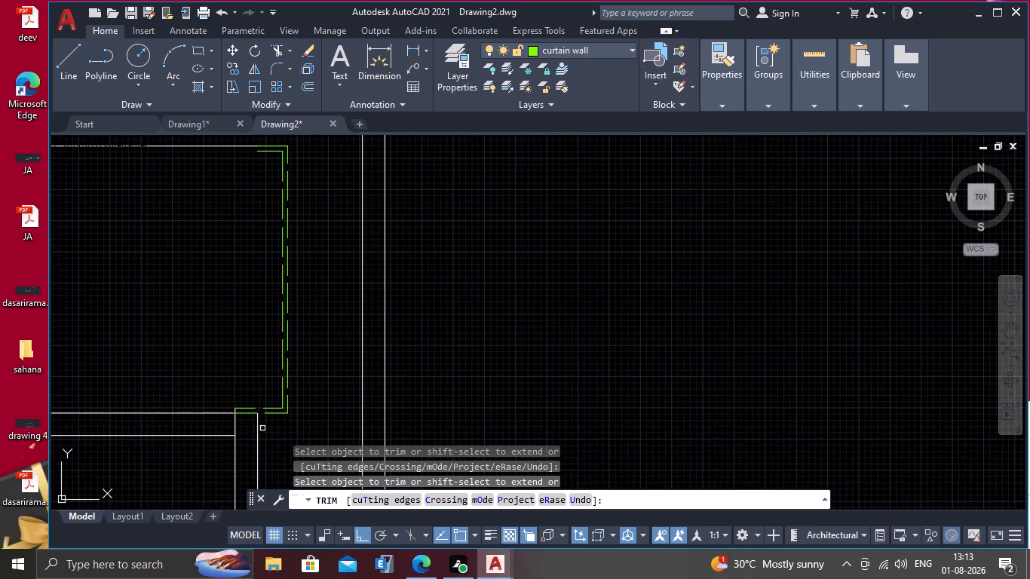
pyautogui.moveTo(253, 429); pyautogui.dragTo(259, 384, button='middle')
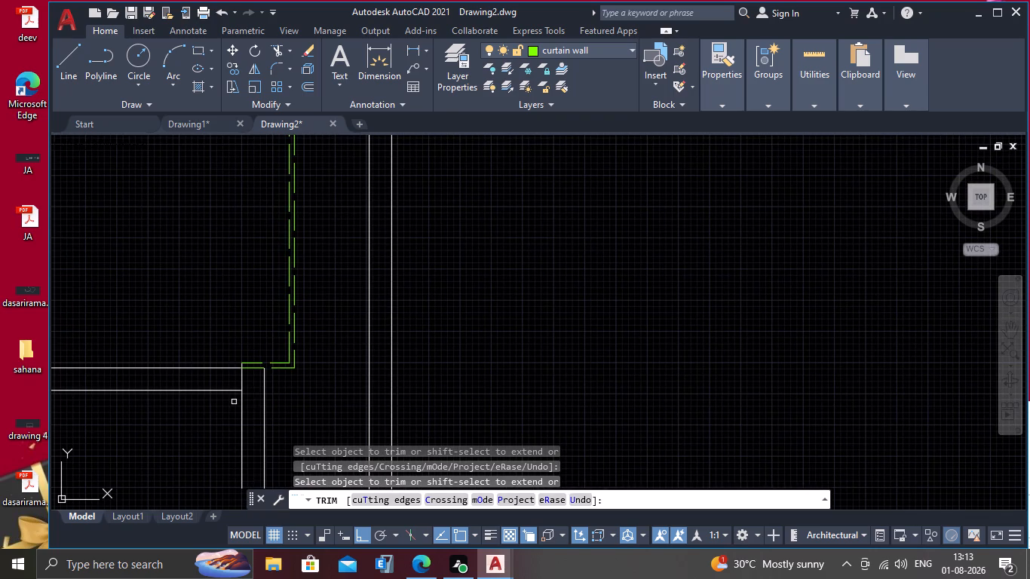
pyautogui.scroll(-2, 234, 402)
pyautogui.moveTo(231, 359); pyautogui.dragTo(316, 348, button='middle')
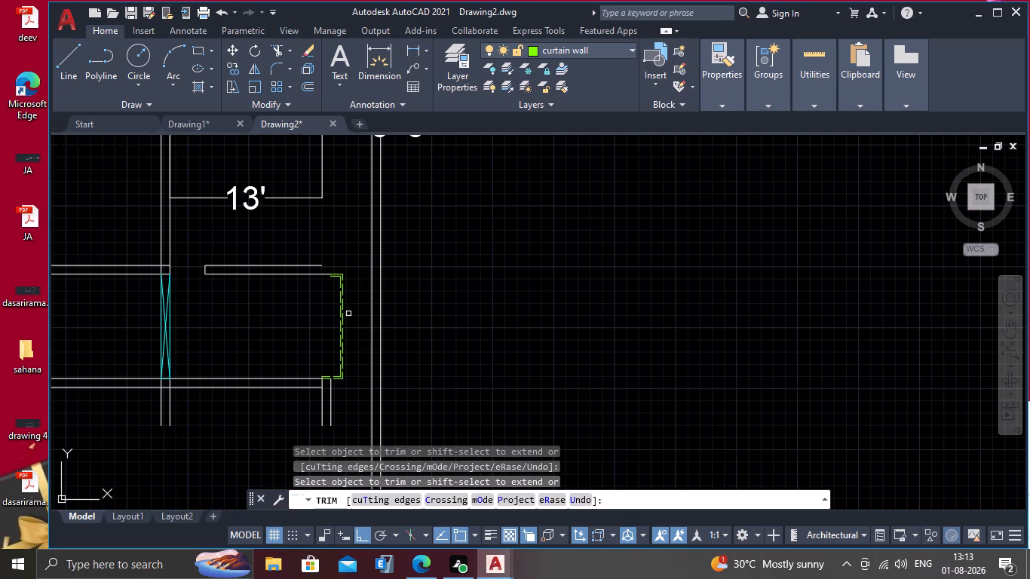
pyautogui.scroll(3, 305, 280)
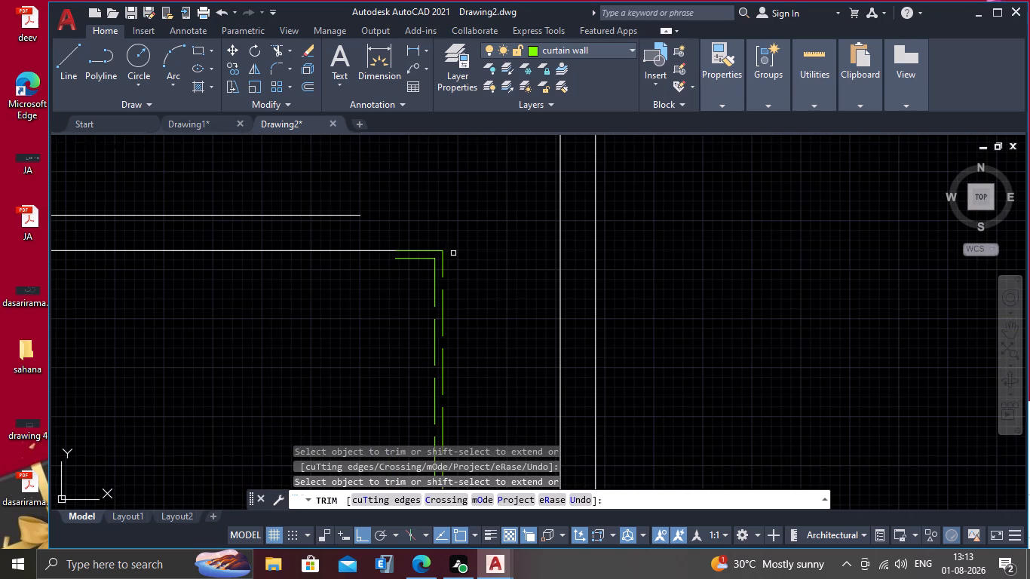
pyautogui.press('Escape')
# Move all six curtain wall lines up, from the inner upper line's free end to the outer upper line's free end.
pyautogui.scroll(-2, 454, 269)
pyautogui.click(468, 263)
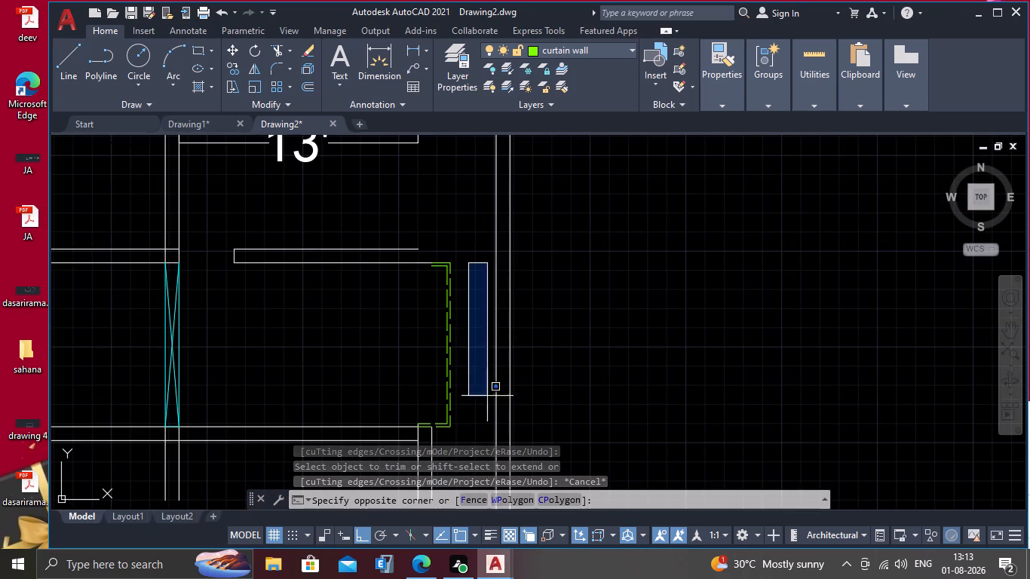
pyautogui.click(443, 434)
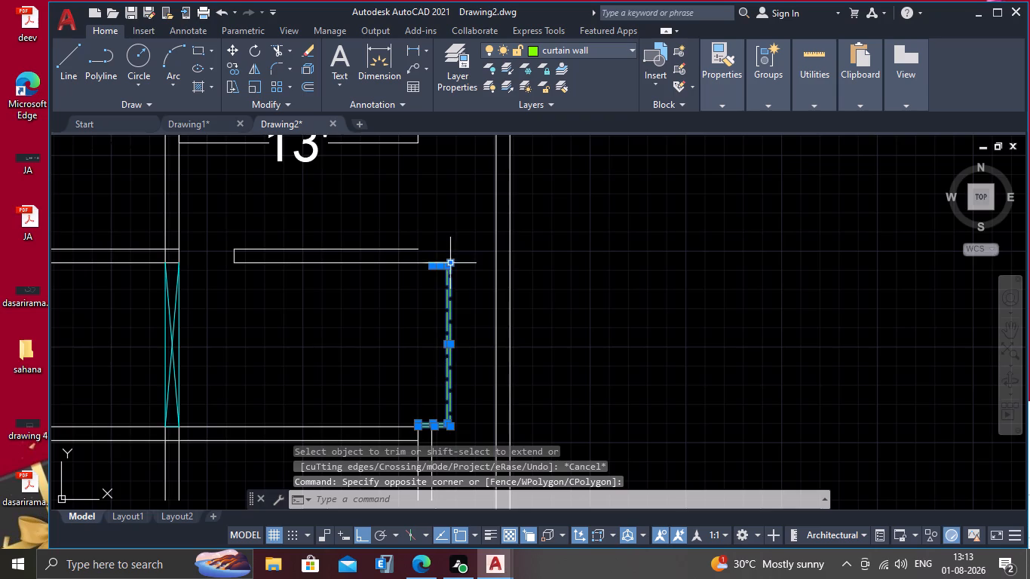
pyautogui.scroll(3, 448, 254)
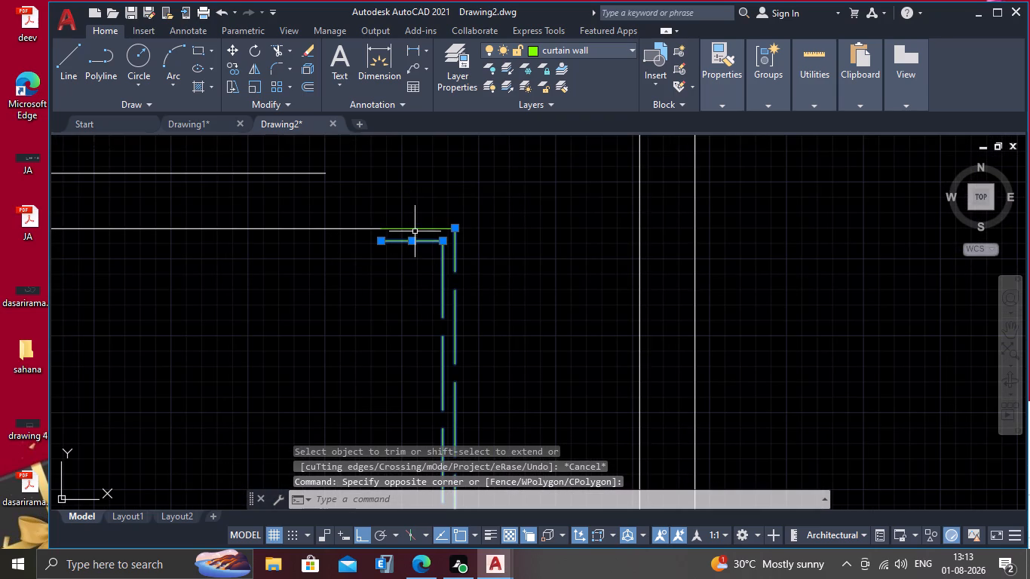
pyautogui.click(415, 228)
pyautogui.press('m')
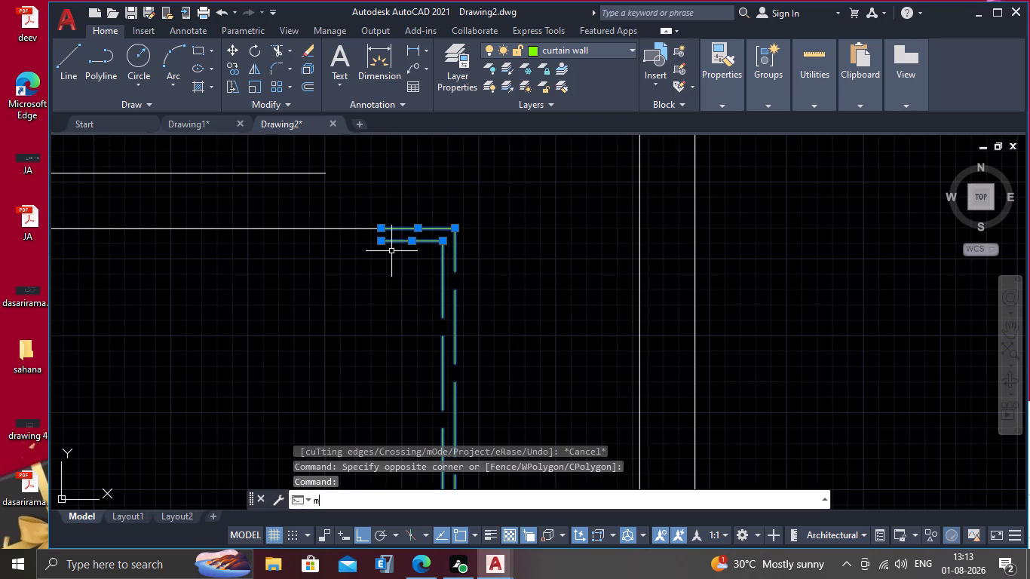
pyautogui.press('Return')
pyautogui.scroll(3, 350, 271)
pyautogui.scroll(-2, 450, 223)
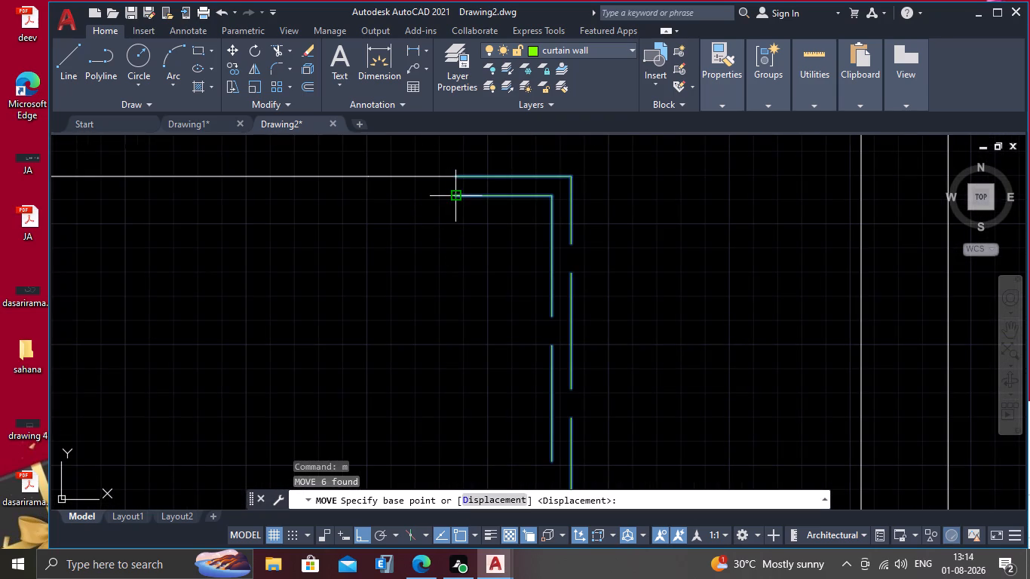
pyautogui.click(452, 195)
pyautogui.click(456, 175)
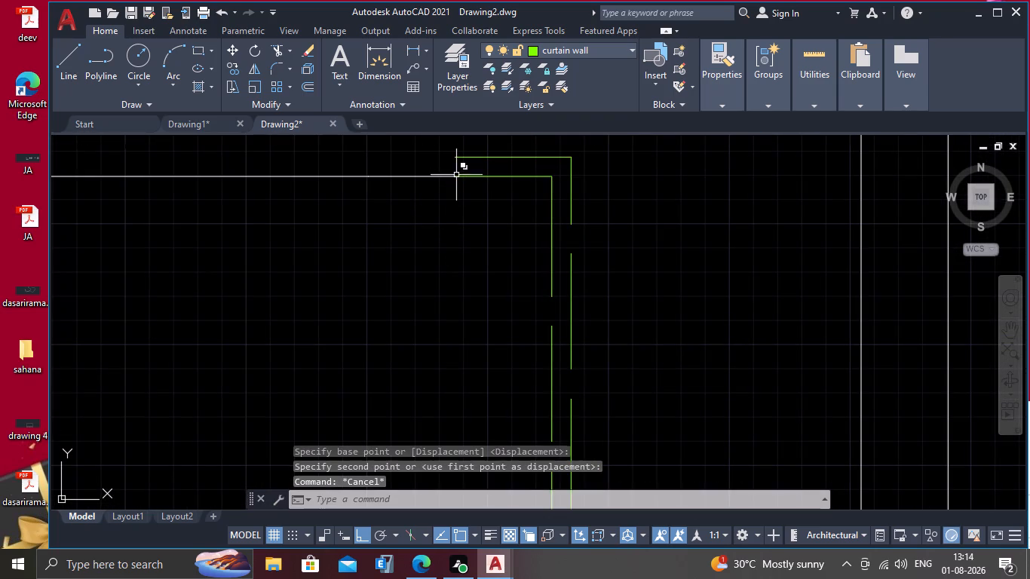
pyautogui.press('Escape')
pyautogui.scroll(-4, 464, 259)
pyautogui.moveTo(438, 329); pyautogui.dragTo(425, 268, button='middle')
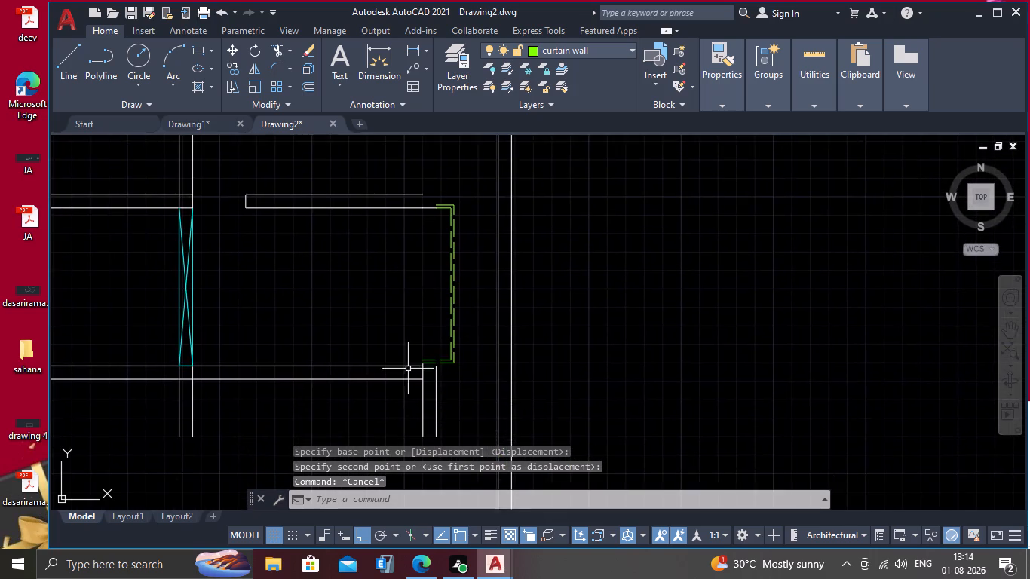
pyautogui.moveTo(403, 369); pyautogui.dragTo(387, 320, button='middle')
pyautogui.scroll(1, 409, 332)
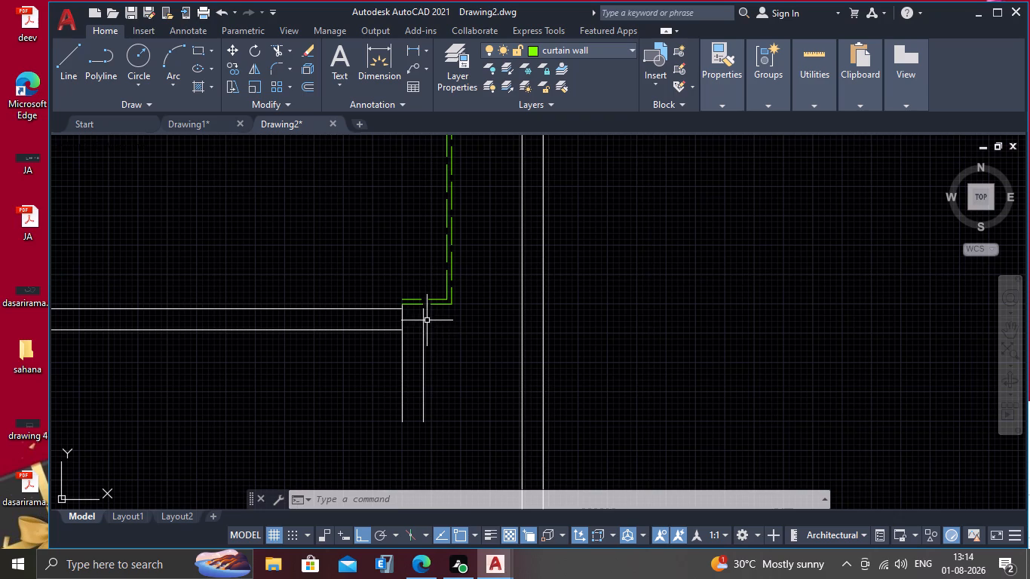
# Erase both short horizontal lines at the lower end of the curtain wall.
pyautogui.scroll(3, 427, 320)
pyautogui.click(431, 277)
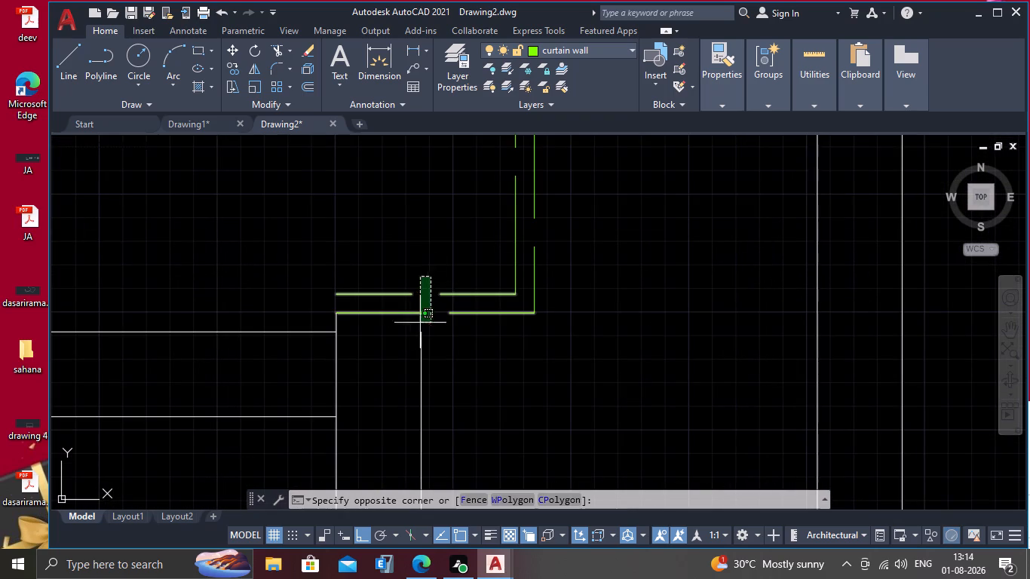
pyautogui.click(394, 329)
pyautogui.press('Delete')
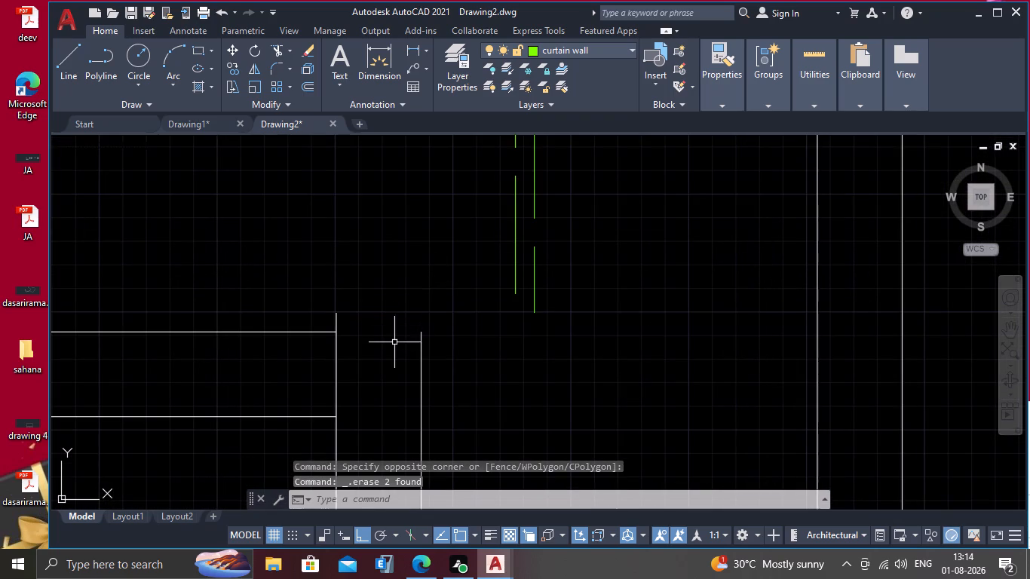
# Draw connected lines from the horizontal wall's upper corner across the right wall to below the curtain wall's outer line, then up to its end.
pyautogui.moveTo(363, 329); pyautogui.dragTo(356, 278, button='middle')
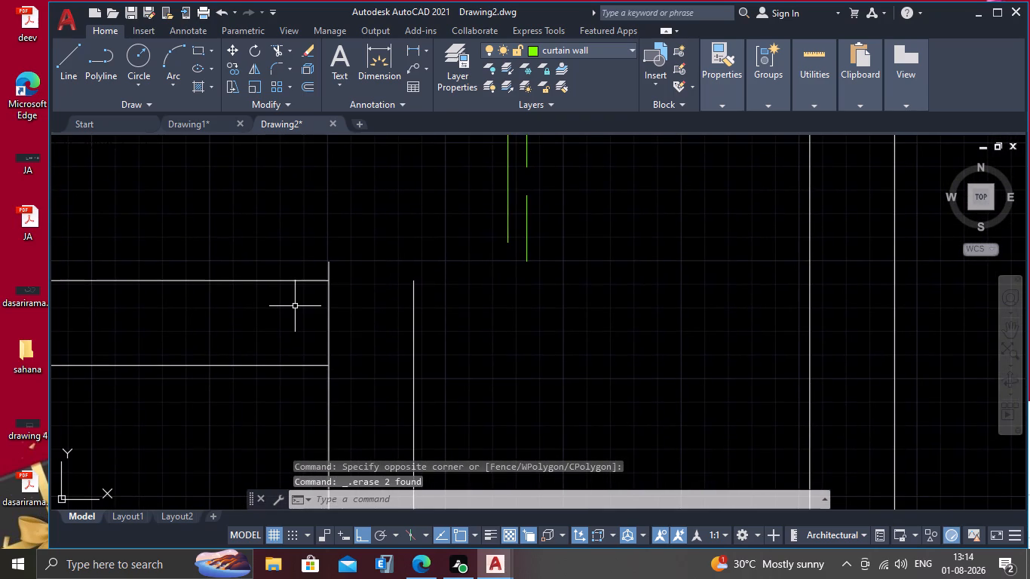
pyautogui.press('l')
pyautogui.press('Return')
pyautogui.moveTo(332, 280); pyautogui.dragTo(353, 283)
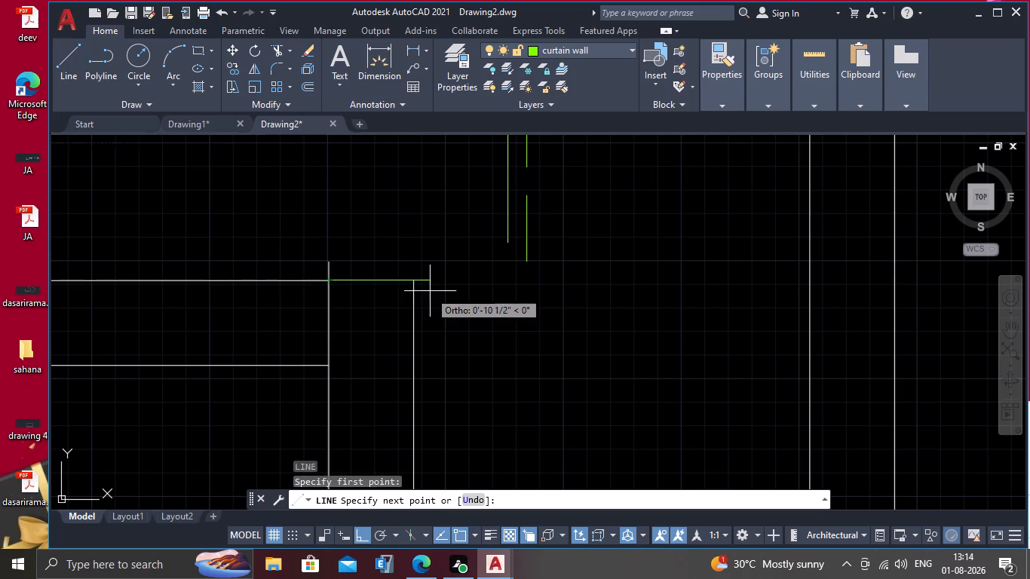
pyautogui.click(418, 283)
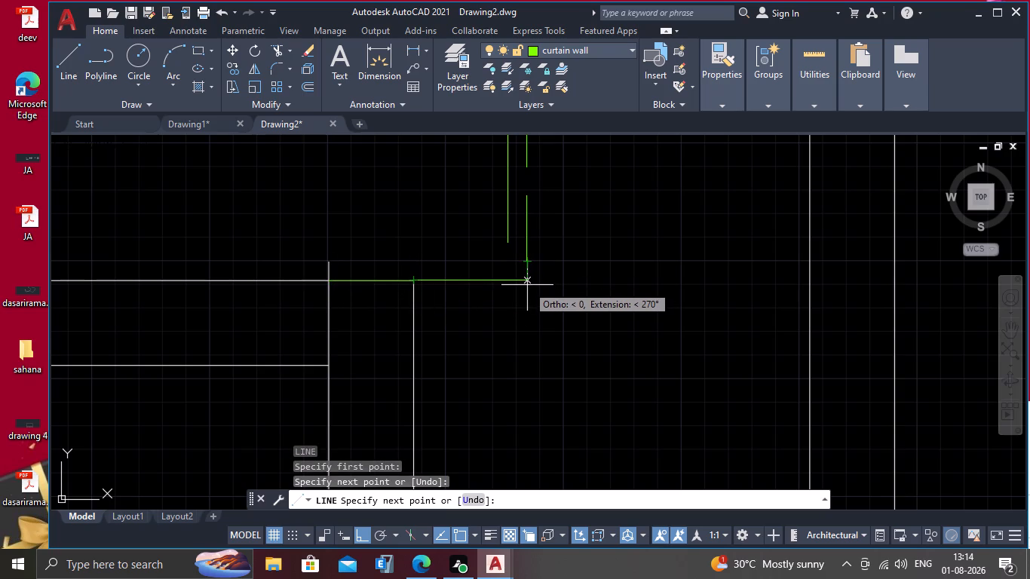
pyautogui.click(527, 281)
pyautogui.click(528, 268)
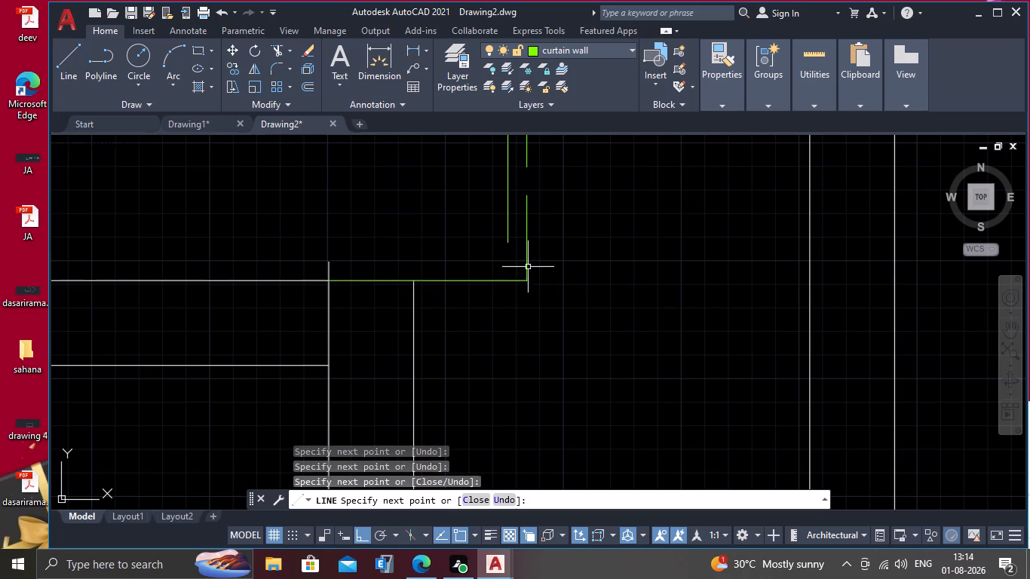
pyautogui.press('Escape')
# Extend the curtain wall's inner vertical line down to the new horizontal line.
pyautogui.scroll(-2, 518, 294)
pyautogui.scroll(2, 489, 270)
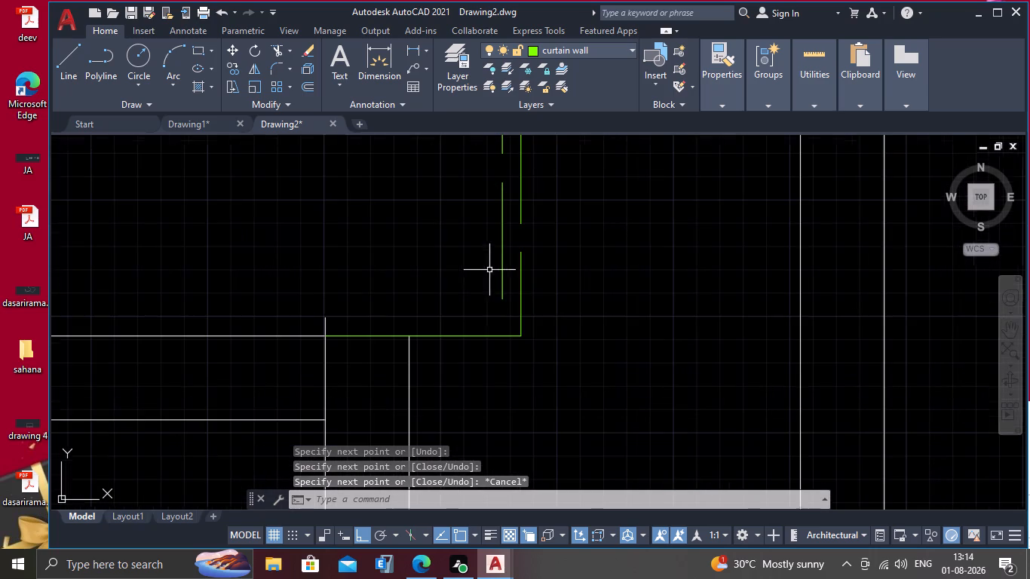
pyautogui.moveTo(488, 312); pyautogui.dragTo(462, 258, button='middle')
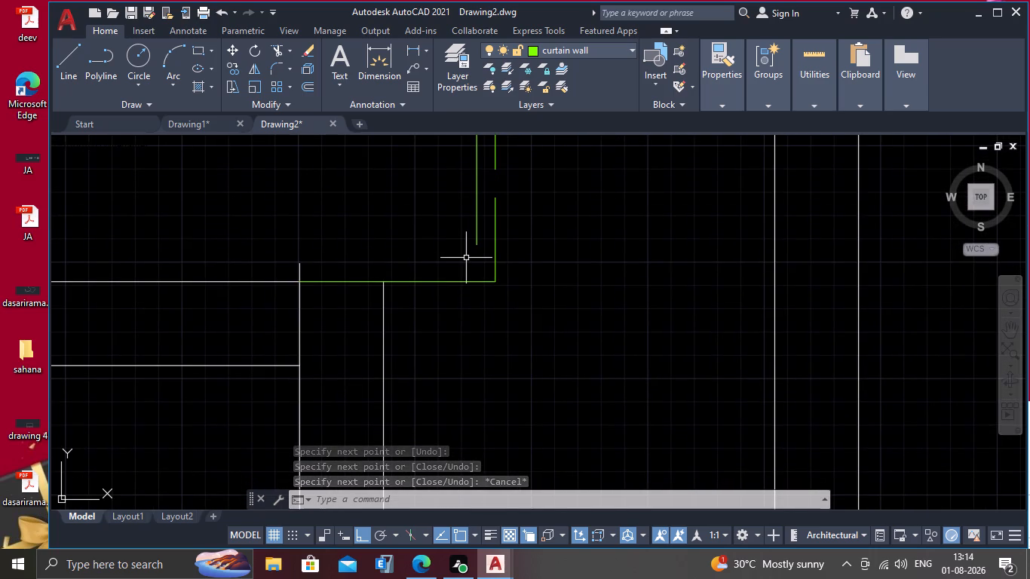
pyautogui.write('ex')
pyautogui.press('Return')
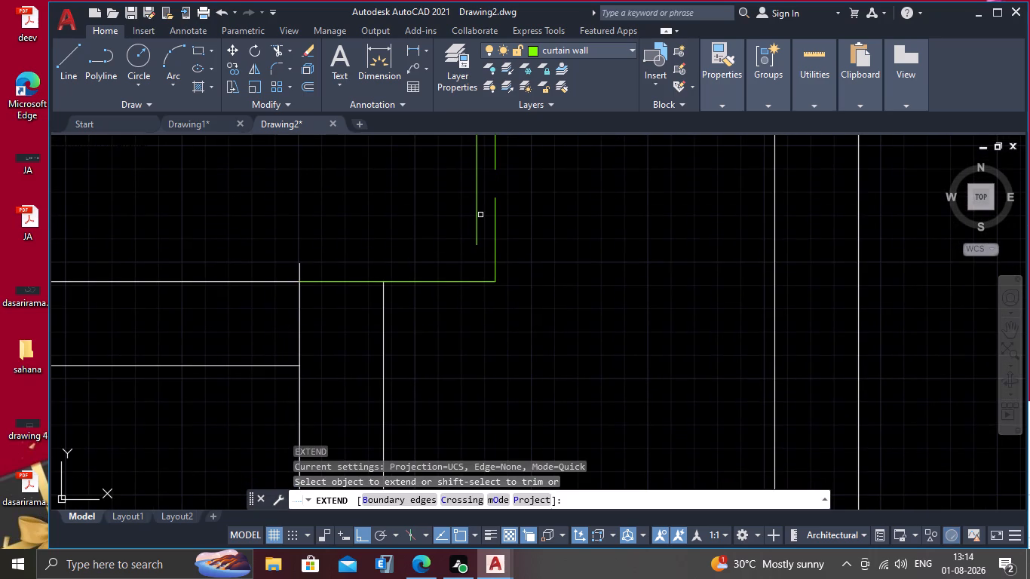
pyautogui.click(477, 219)
pyautogui.press('Escape')
pyautogui.scroll(-2, 477, 250)
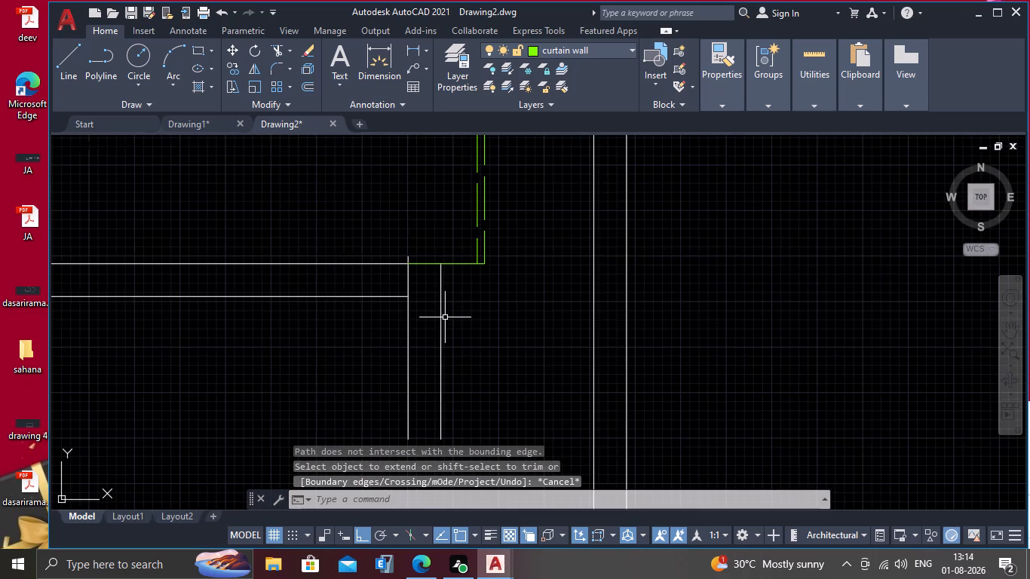
# Trim the stub of the right wall's inner face projecting above the new horizontal line.
pyautogui.scroll(2, 394, 256)
pyautogui.write('tr')
pyautogui.press('Return')
pyautogui.click(422, 267)
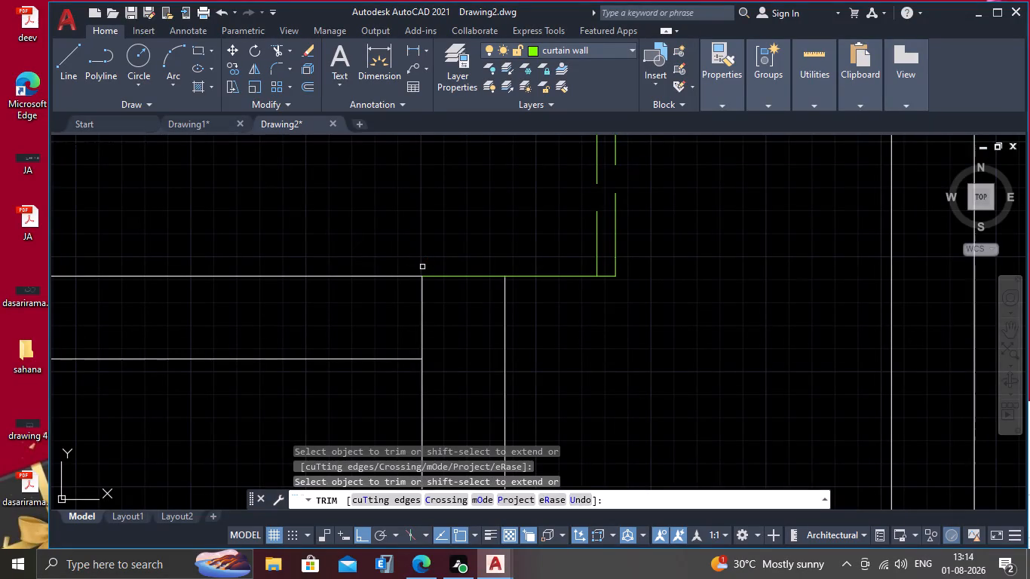
pyautogui.press('Escape')
# Erase the two horizontal segments joining the horizontal wall's corner to the curtain wall's lower end.
pyautogui.scroll(-2, 428, 296)
pyautogui.moveTo(426, 342); pyautogui.dragTo(416, 271, button='middle')
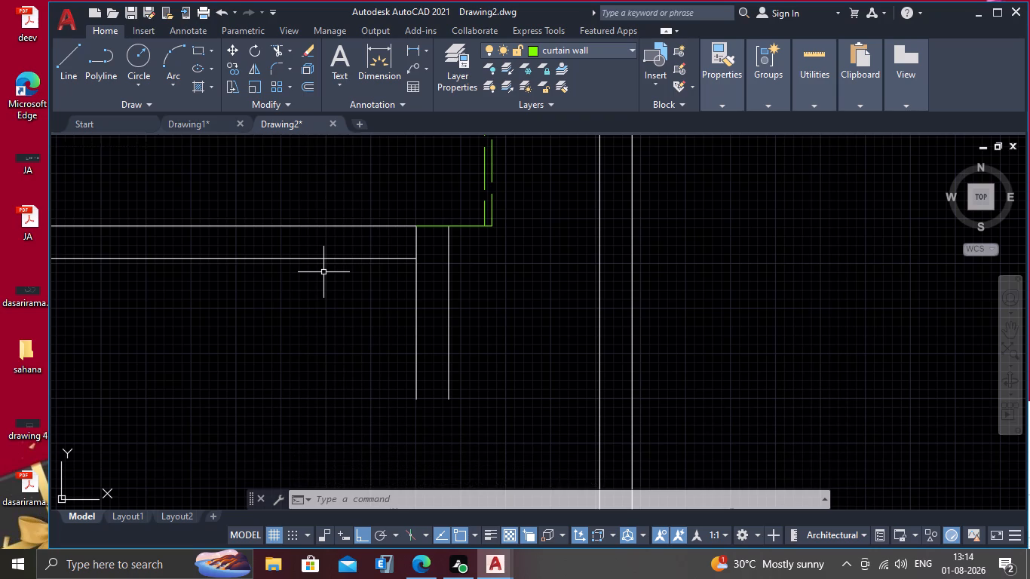
pyautogui.scroll(-2, 372, 286)
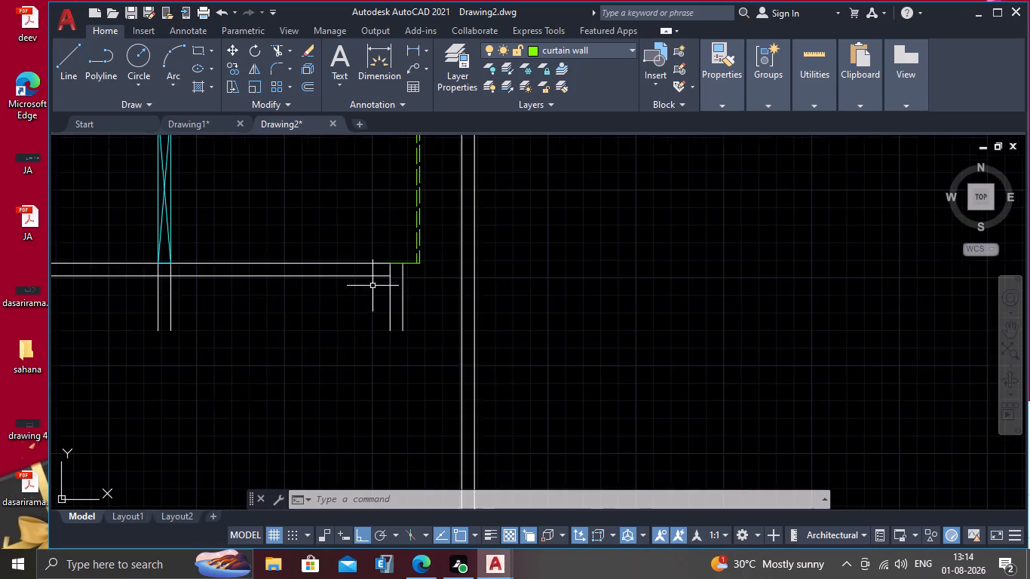
pyautogui.scroll(-2, 376, 285)
pyautogui.scroll(4, 390, 280)
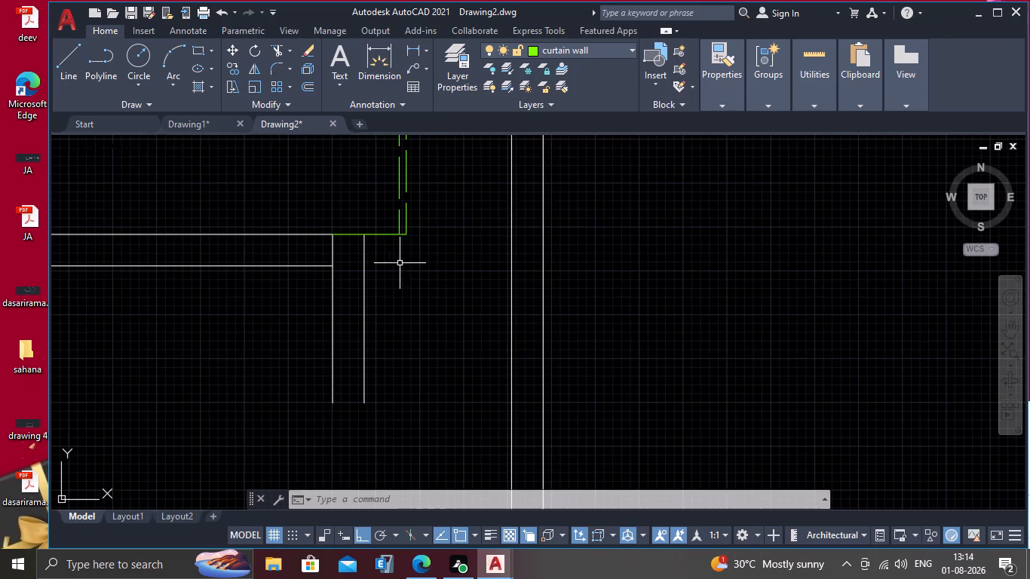
pyautogui.moveTo(382, 247); pyautogui.dragTo(411, 303, button='middle')
pyautogui.scroll(2, 405, 299)
pyautogui.click(394, 260)
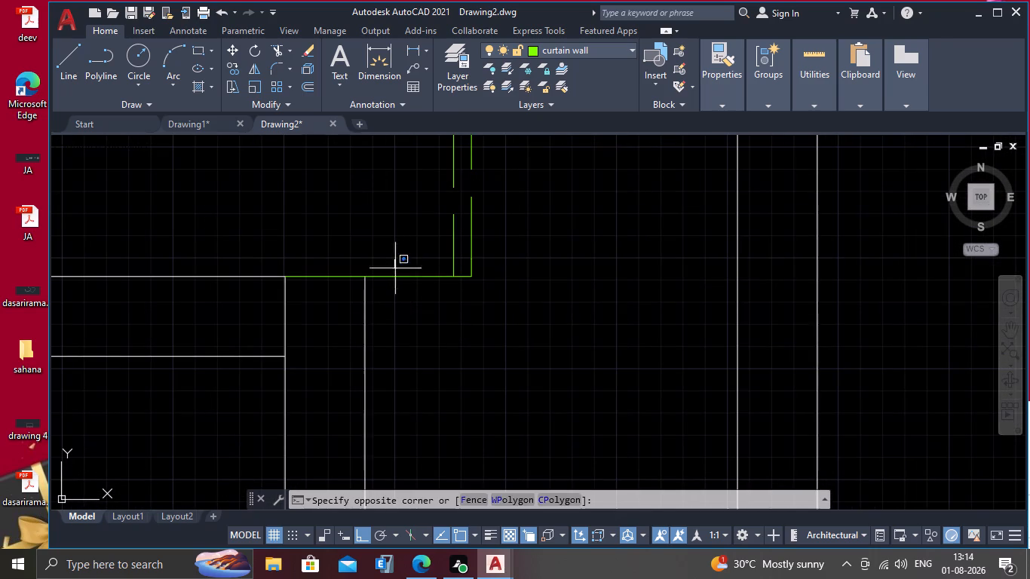
pyautogui.click(395, 293)
pyautogui.click(401, 271)
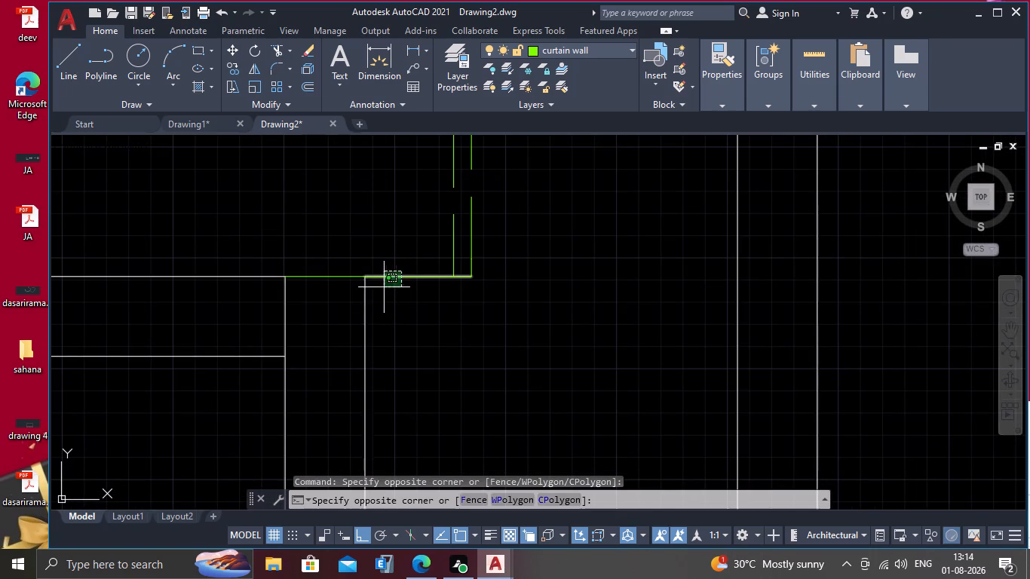
pyautogui.click(384, 288)
pyautogui.press('Delete')
pyautogui.click(342, 277)
pyautogui.press('Delete')
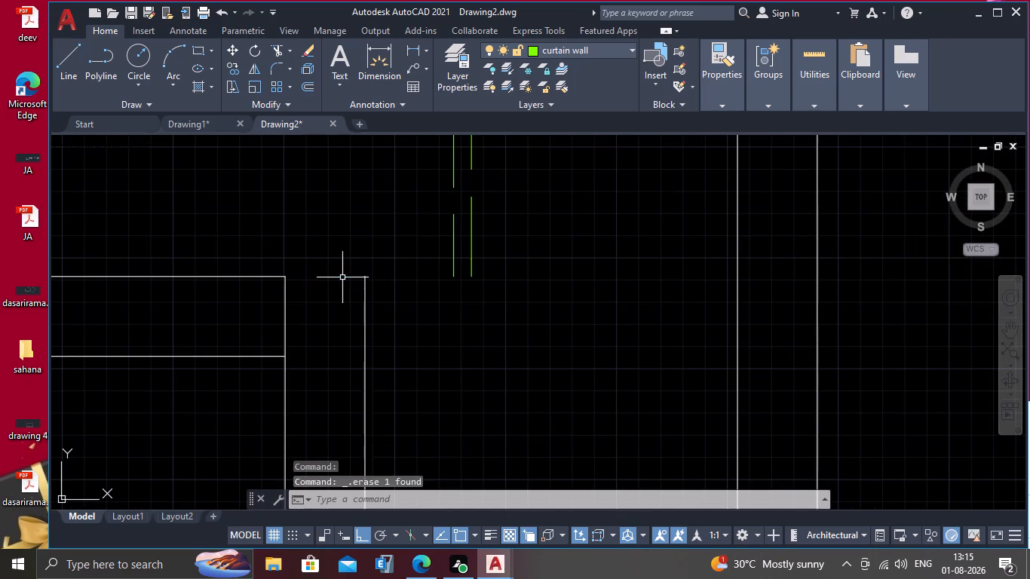
# Draw a horizontal line from the lower end of the curtain wall's inner line to the top of the right wall's outer face.
pyautogui.moveTo(365, 322); pyautogui.dragTo(366, 282, button='middle')
pyautogui.scroll(2, 464, 271)
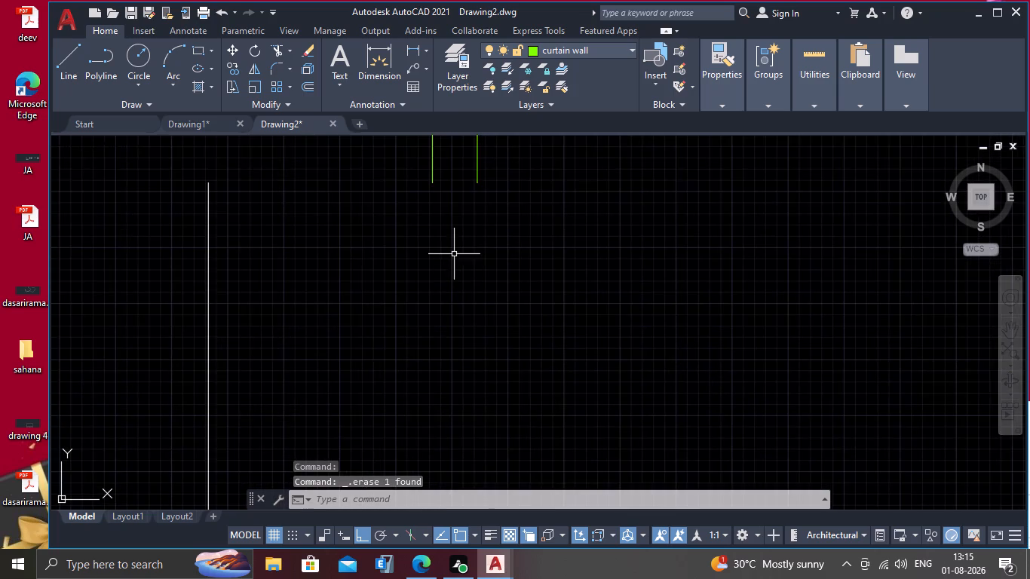
pyautogui.scroll(-1, 454, 254)
pyautogui.press('l')
pyautogui.press('Return')
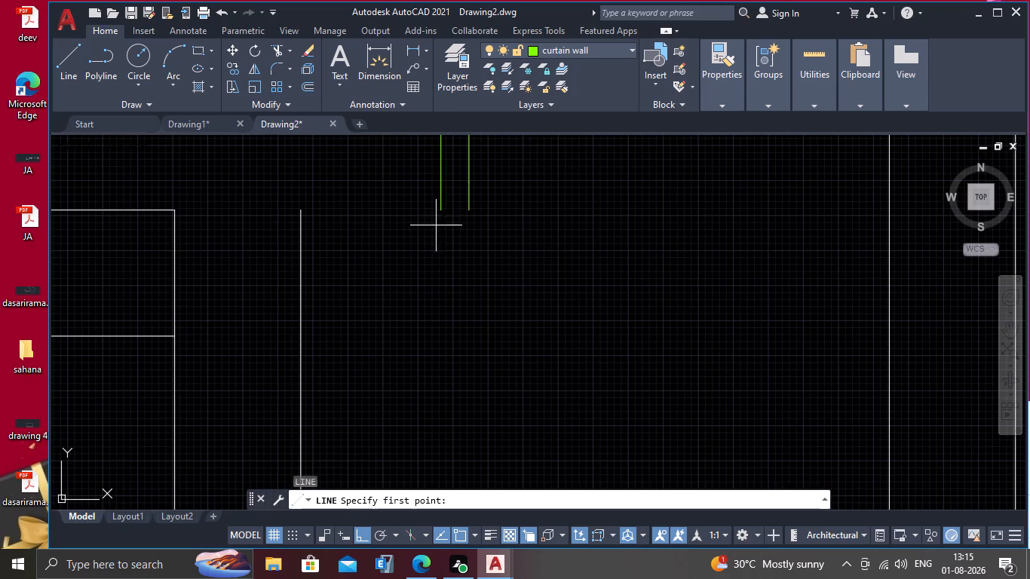
pyautogui.click(443, 207)
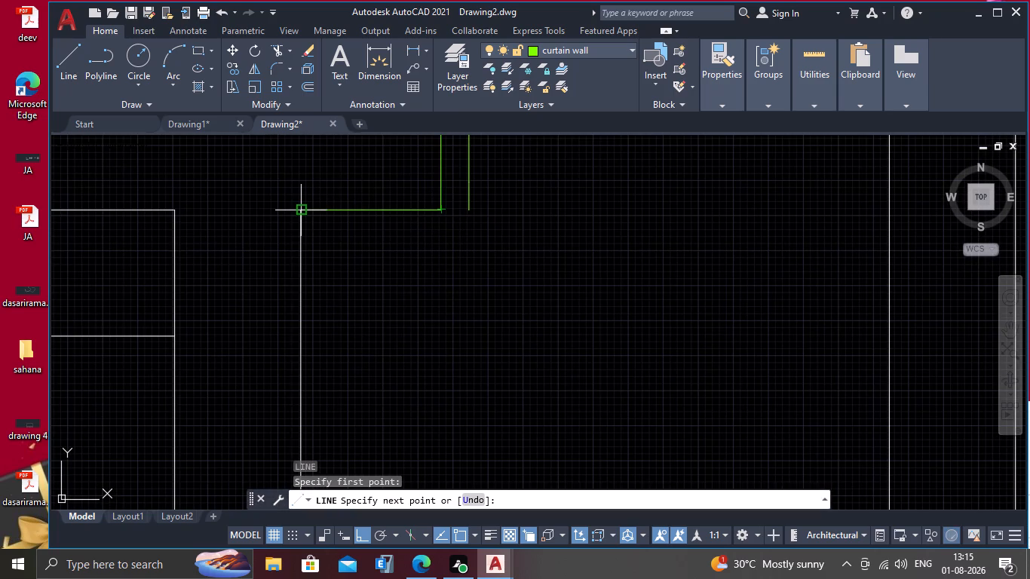
pyautogui.click(297, 211)
pyautogui.press('space')
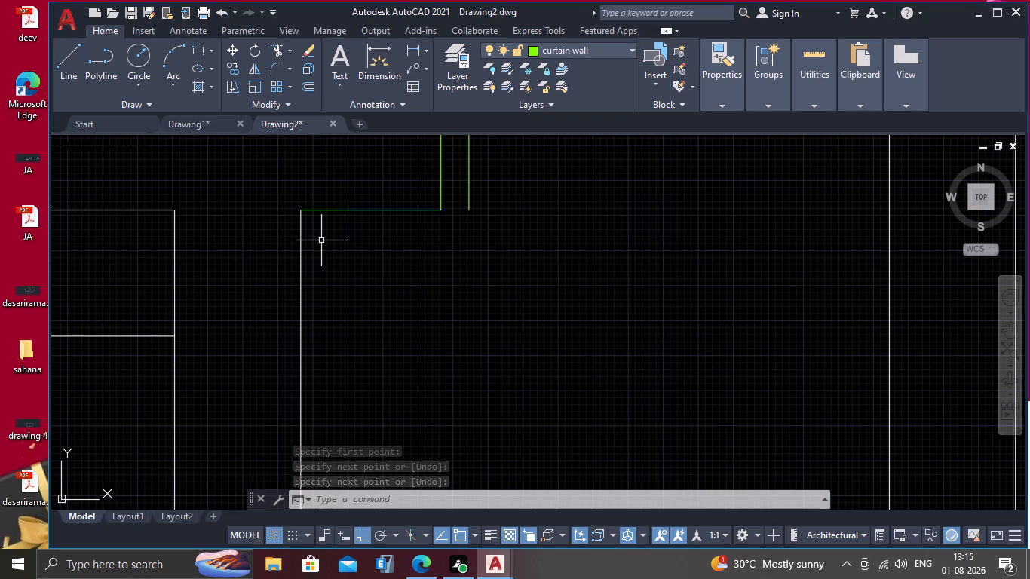
# Offset the curtain wall's new lower horizontal line 2" downward.
pyautogui.press('o')
pyautogui.press('Return')
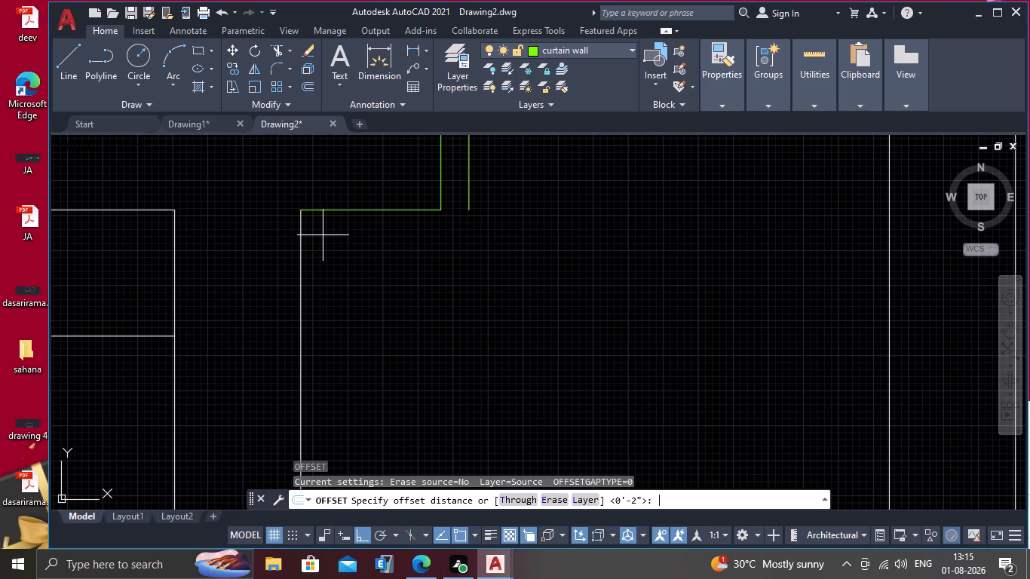
pyautogui.press('2')
pyautogui.hotkey('shift', '"')
pyautogui.press('Return')
pyautogui.click(327, 211)
pyautogui.click(338, 247)
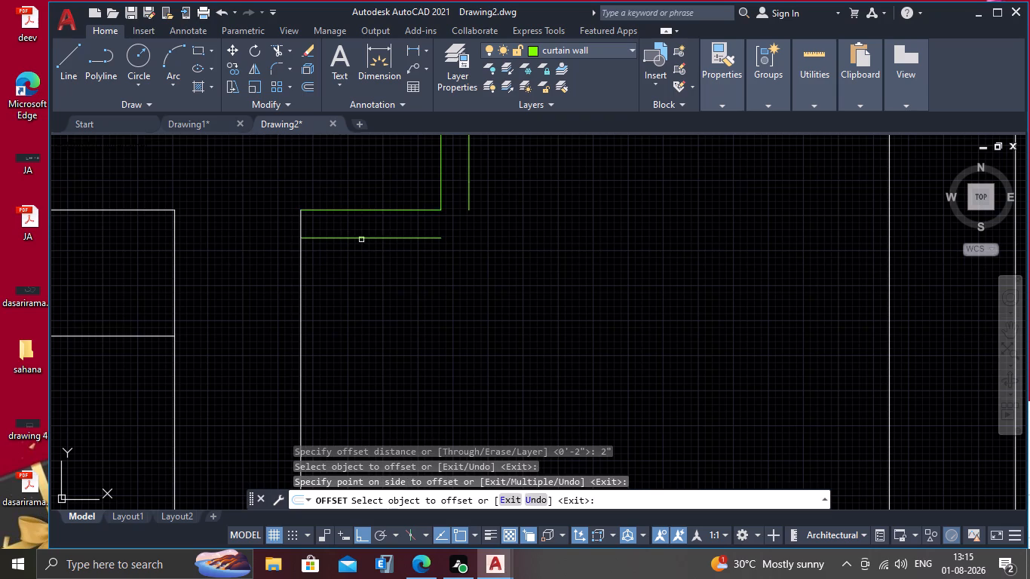
pyautogui.press('Escape')
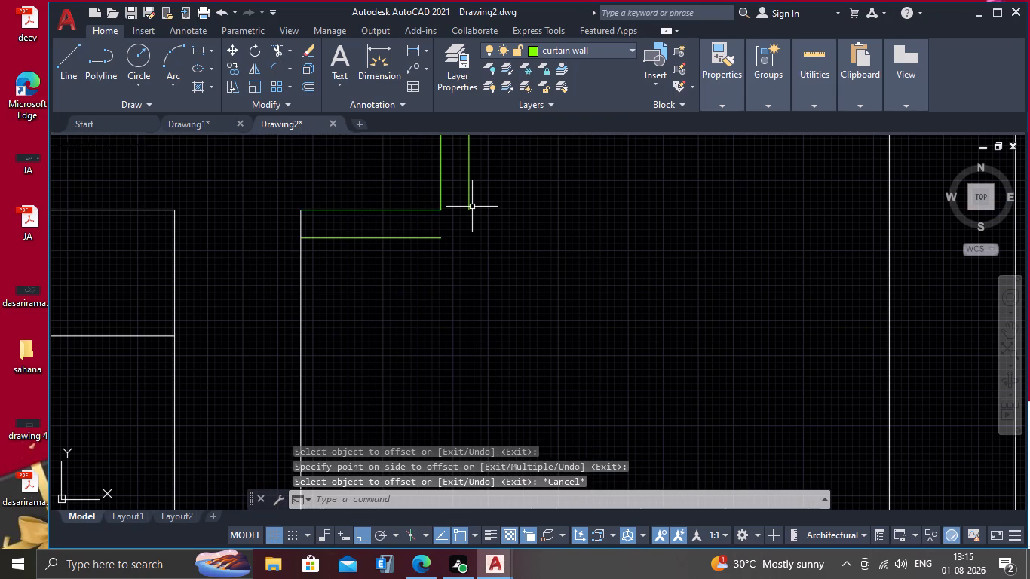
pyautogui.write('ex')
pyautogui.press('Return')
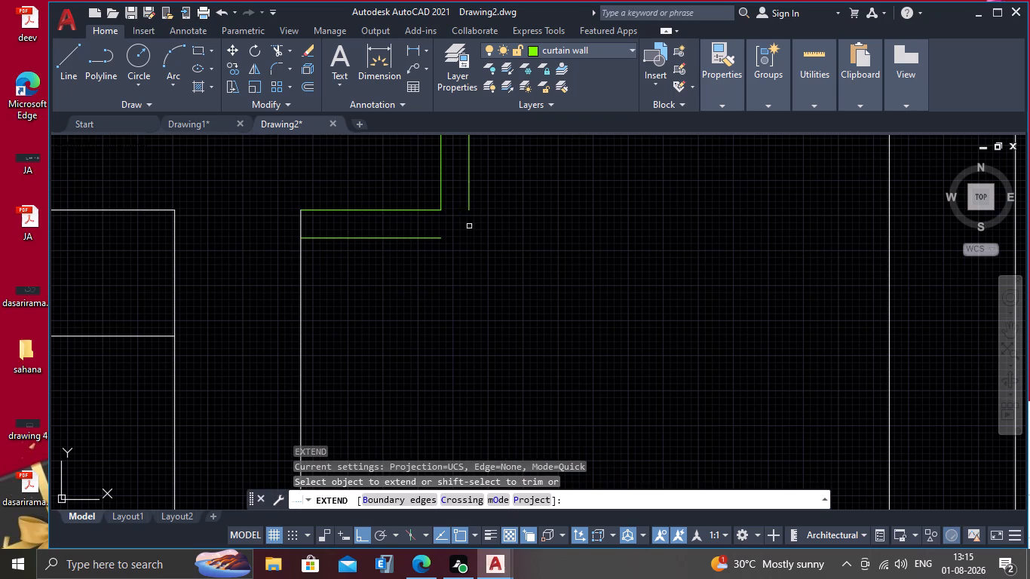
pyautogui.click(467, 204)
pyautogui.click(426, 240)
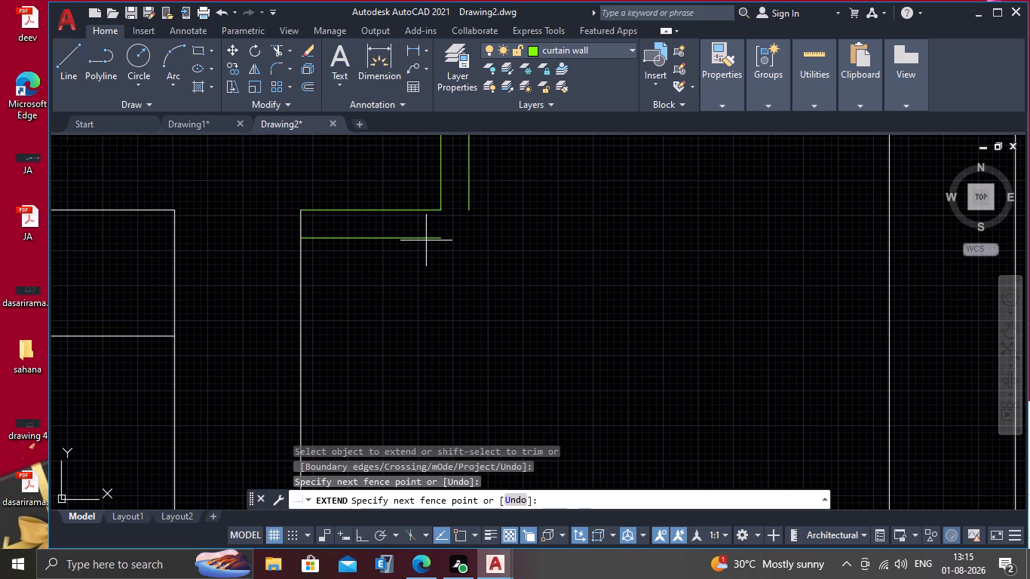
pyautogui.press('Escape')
# Fillet the curtain wall's outer vertical line with the offset horizontal line into a sharp corner.
pyautogui.press('f')
pyautogui.press('Return')
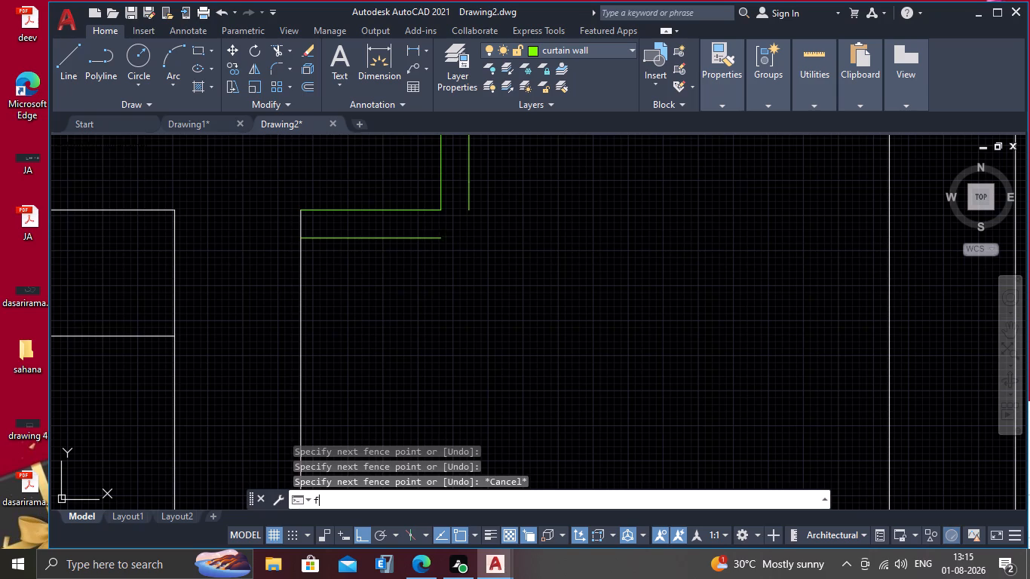
pyautogui.click(470, 198)
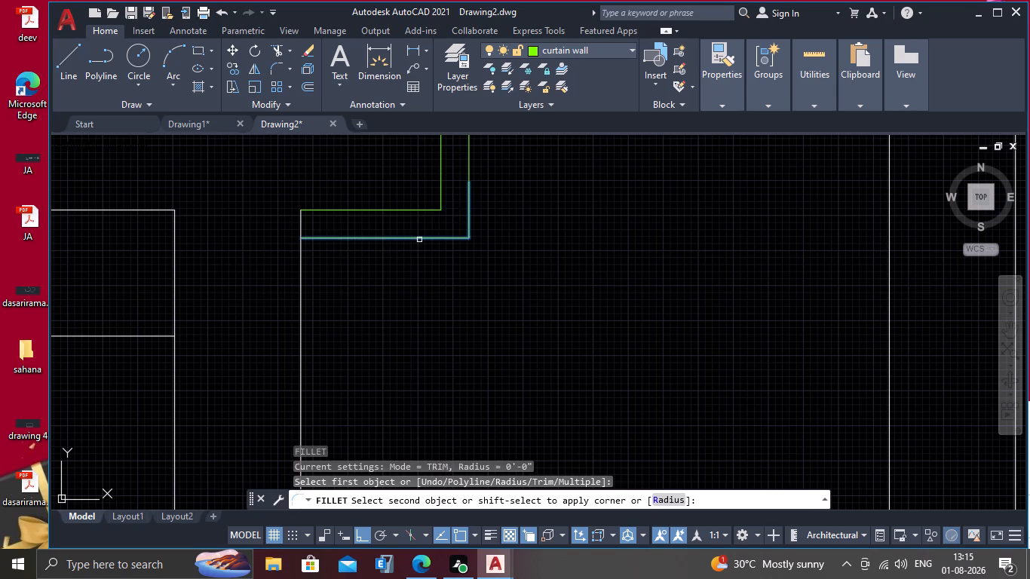
pyautogui.click(419, 240)
pyautogui.press('Escape')
# Make wall the current layer.
pyautogui.scroll(-2, 443, 274)
pyautogui.scroll(-3, 401, 347)
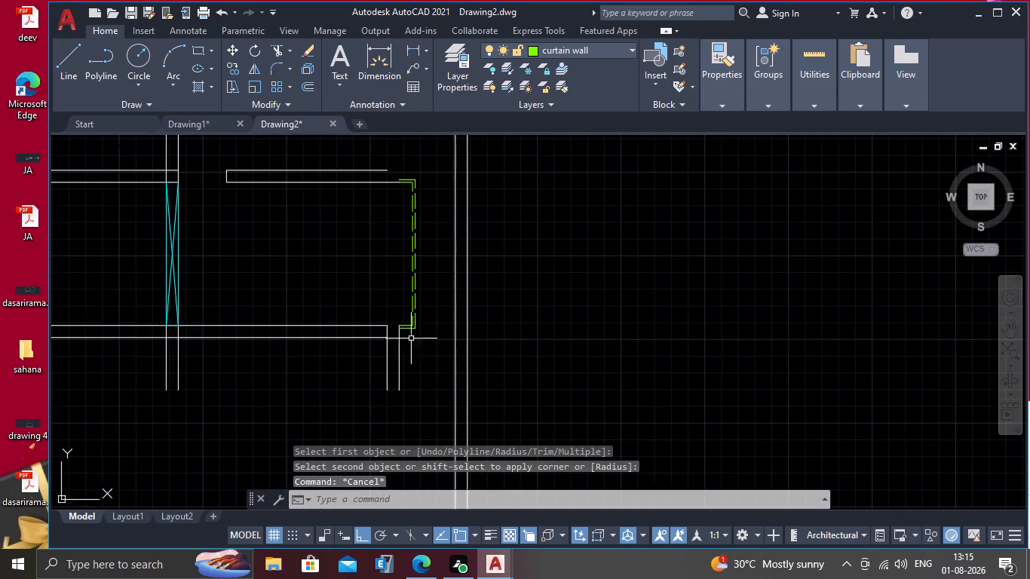
pyautogui.scroll(-1, 418, 317)
pyautogui.moveTo(409, 319); pyautogui.dragTo(399, 281, button='middle')
pyautogui.scroll(2, 378, 299)
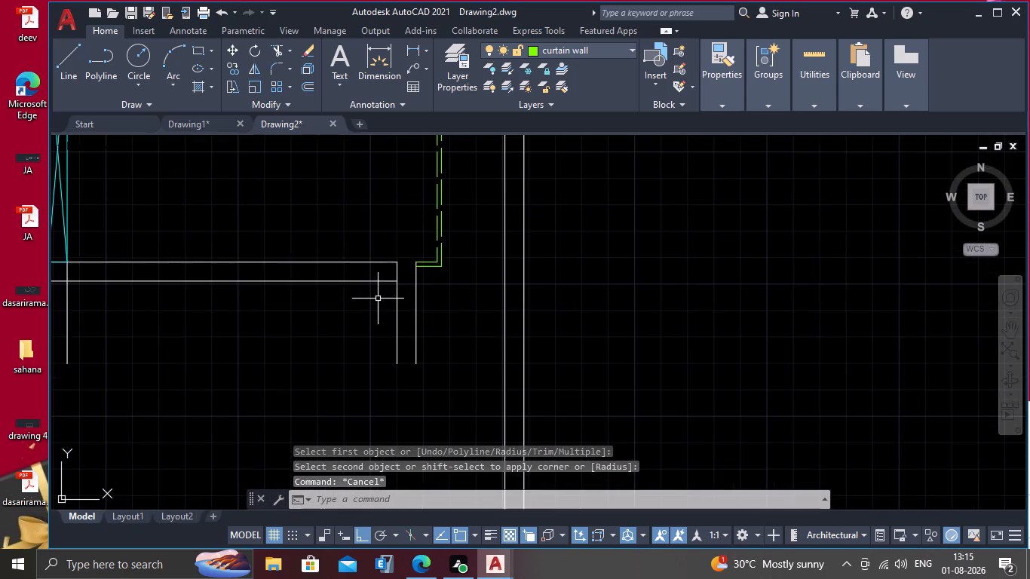
pyautogui.scroll(2, 378, 299)
pyautogui.moveTo(460, 222); pyautogui.dragTo(440, 305, button='middle')
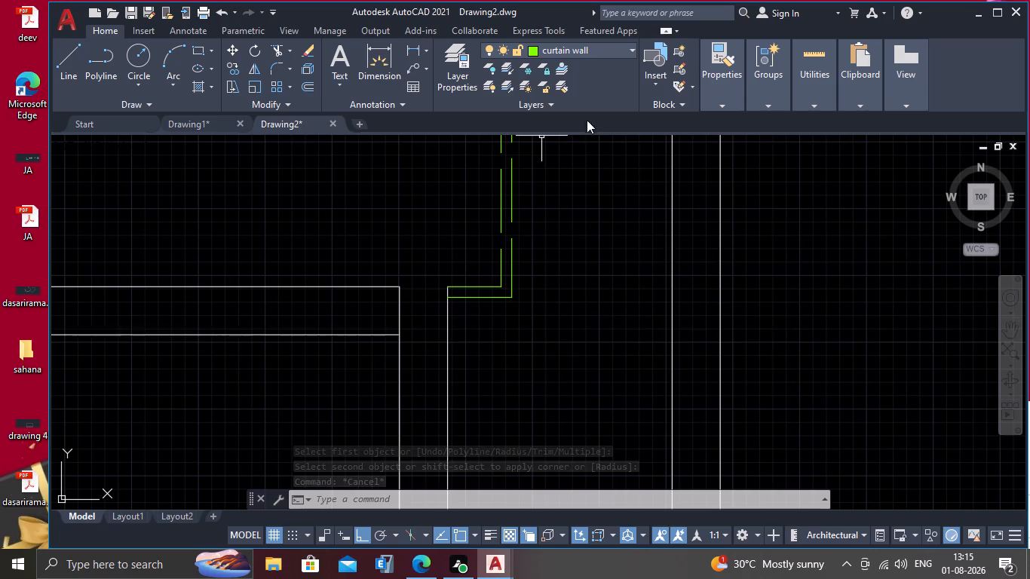
pyautogui.click(631, 50)
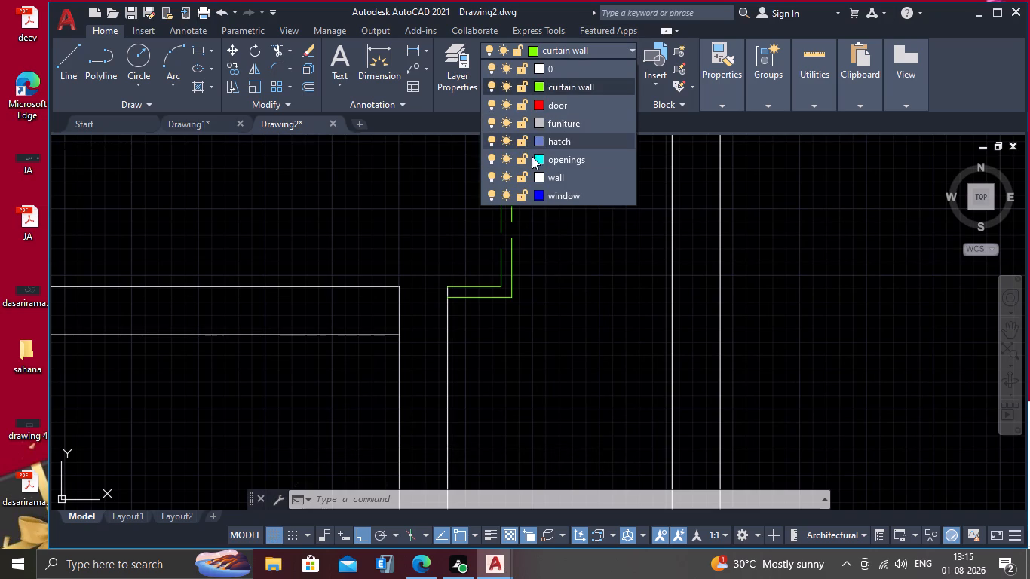
pyautogui.click(533, 180)
pyautogui.click(541, 170)
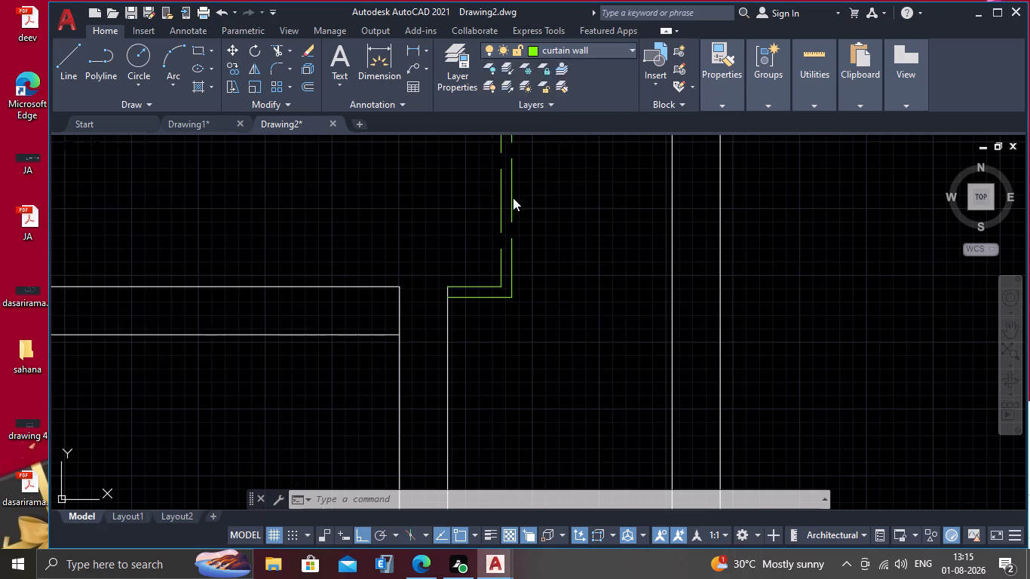
pyautogui.click(608, 122)
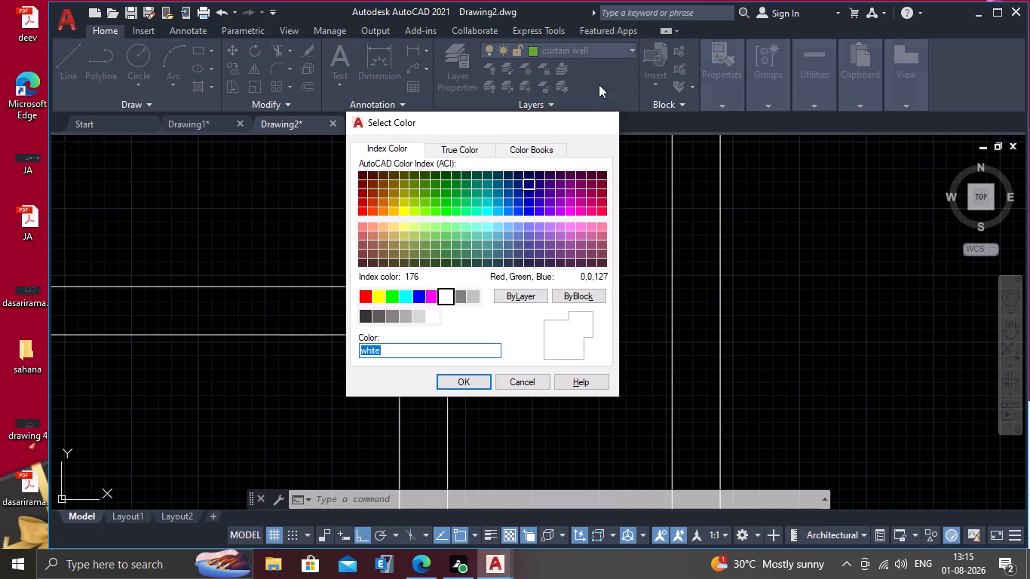
pyautogui.click(602, 55)
pyautogui.click(564, 175)
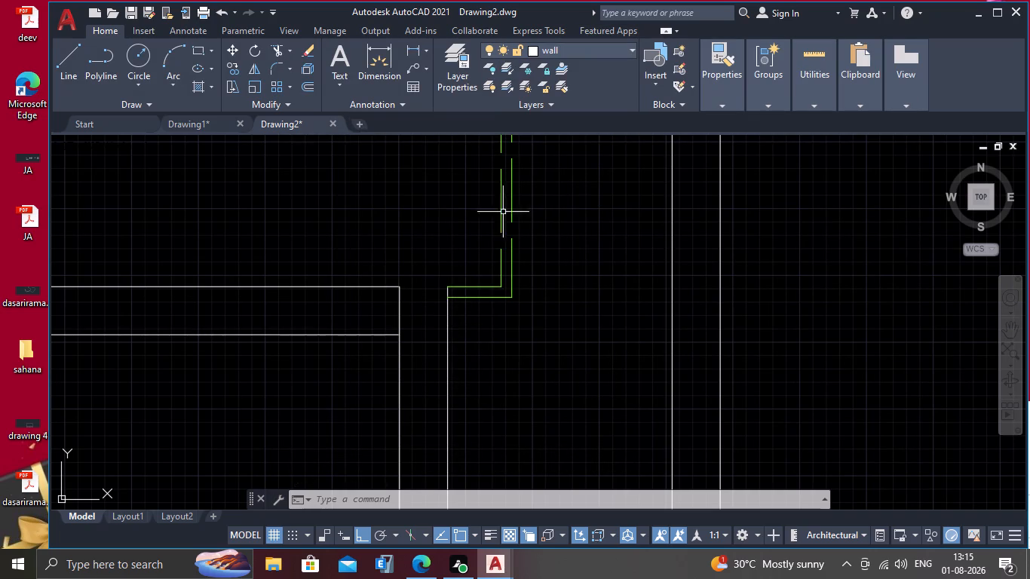
# Draw a horizontal line from the lower horizontal wall's upper corner to the top of the right wall's outer face.
pyautogui.press('l')
pyautogui.press('Return')
pyautogui.scroll(1, 382, 293)
pyautogui.moveTo(406, 286); pyautogui.dragTo(422, 286)
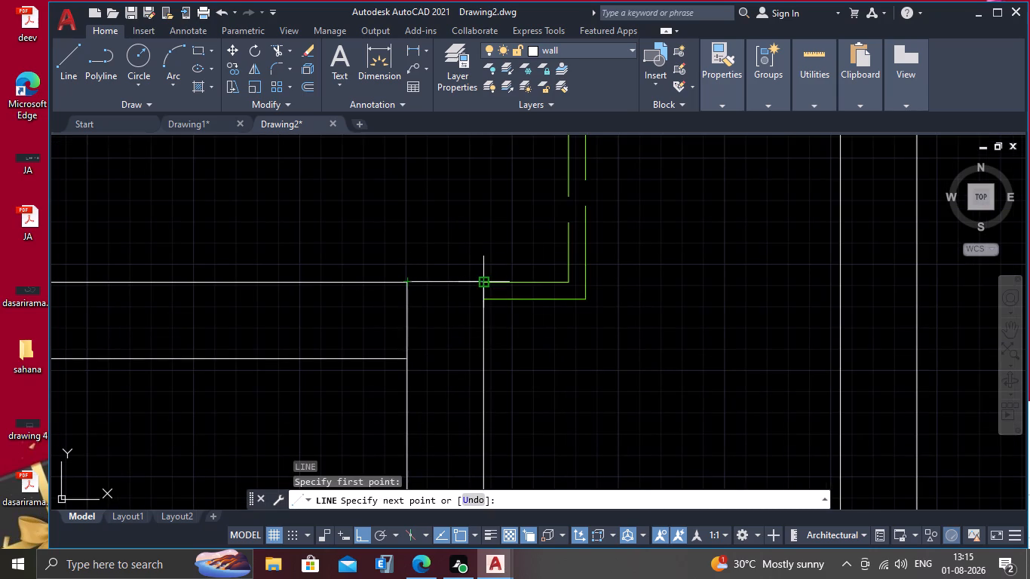
pyautogui.click(484, 285)
pyautogui.press('Escape')
# Draw the right wall's outer face as a vertical line from the curtain wall's upper junction to the corner at the 3'-6" dimension.
pyautogui.scroll(-2, 477, 290)
pyautogui.scroll(-3, 309, 332)
pyautogui.moveTo(255, 338); pyautogui.dragTo(320, 332, button='middle')
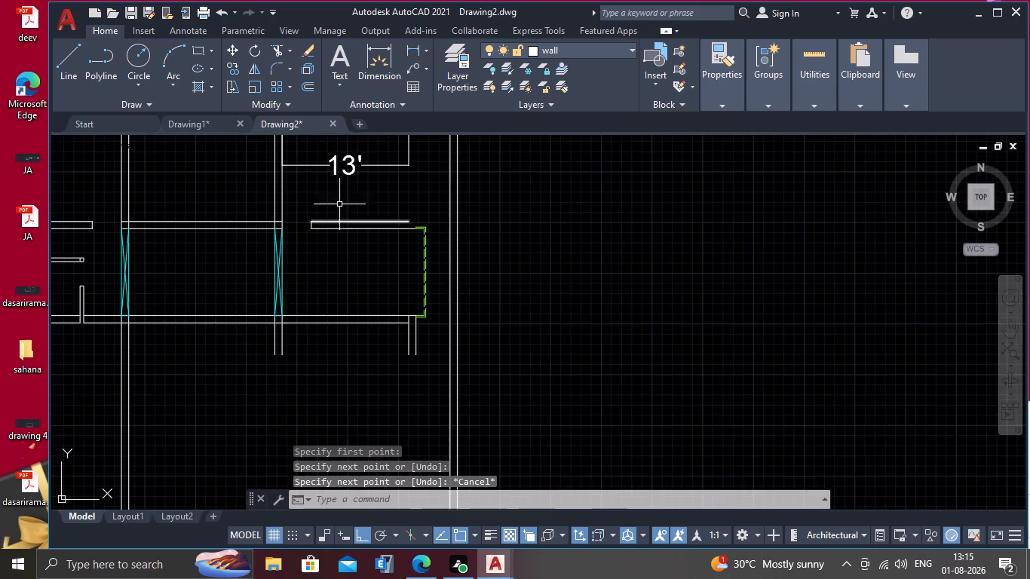
pyautogui.moveTo(359, 171); pyautogui.dragTo(366, 264, button='middle')
pyautogui.scroll(2, 397, 280)
pyautogui.scroll(-2, 384, 289)
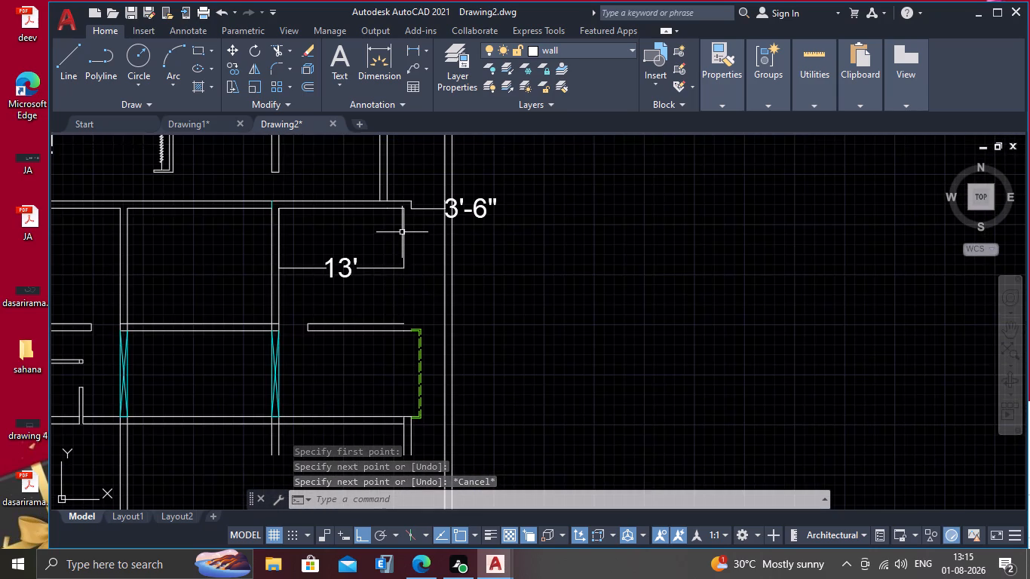
pyautogui.moveTo(404, 228); pyautogui.dragTo(398, 191, button='middle')
pyautogui.scroll(2, 419, 260)
pyautogui.press('l')
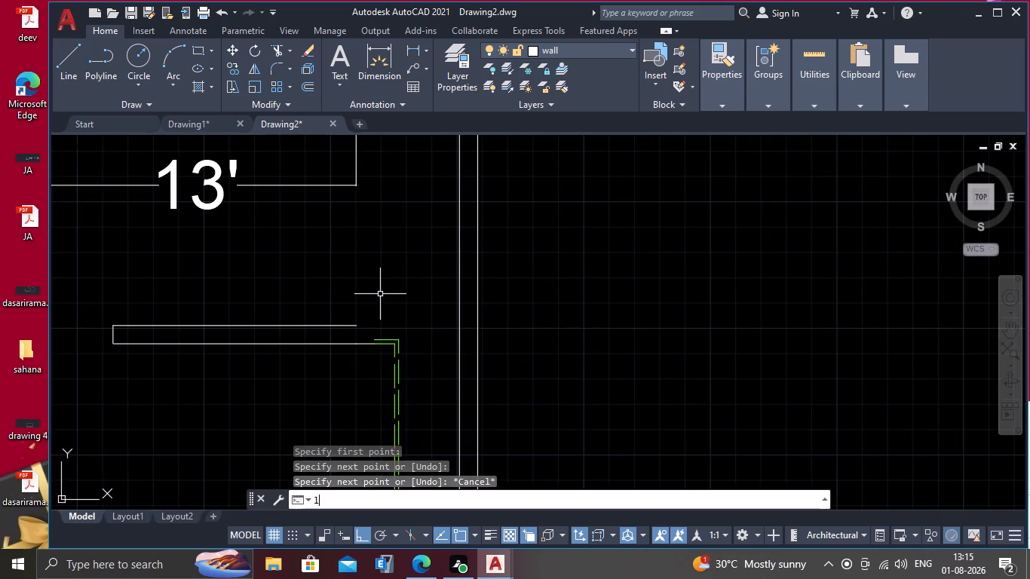
pyautogui.press('Return')
pyautogui.scroll(-1, 376, 297)
pyautogui.click(373, 325)
pyautogui.scroll(1, 374, 256)
pyautogui.scroll(-2, 374, 256)
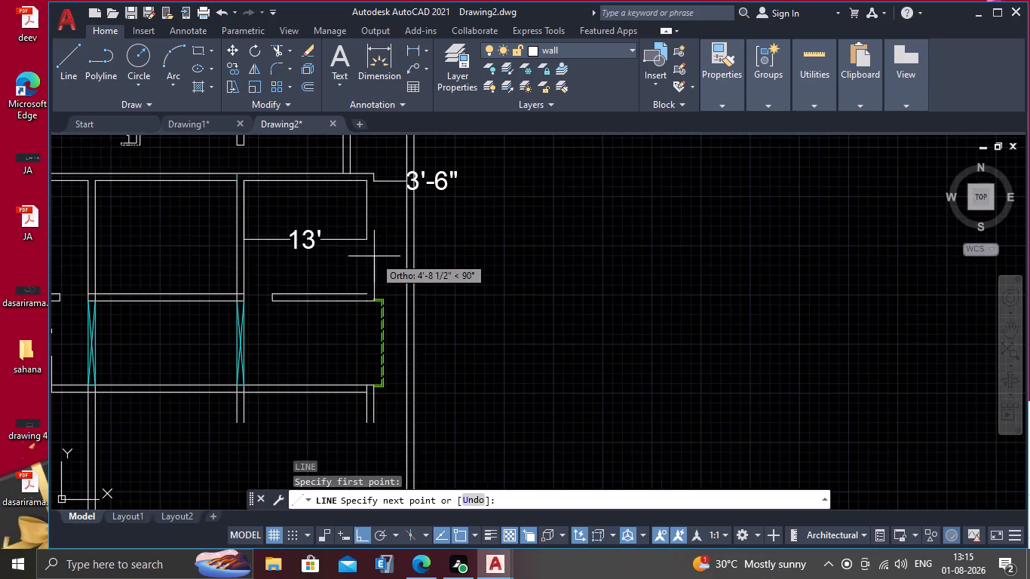
pyautogui.moveTo(374, 256); pyautogui.dragTo(378, 357, button='middle')
pyautogui.scroll(2, 379, 292)
pyautogui.click(375, 260)
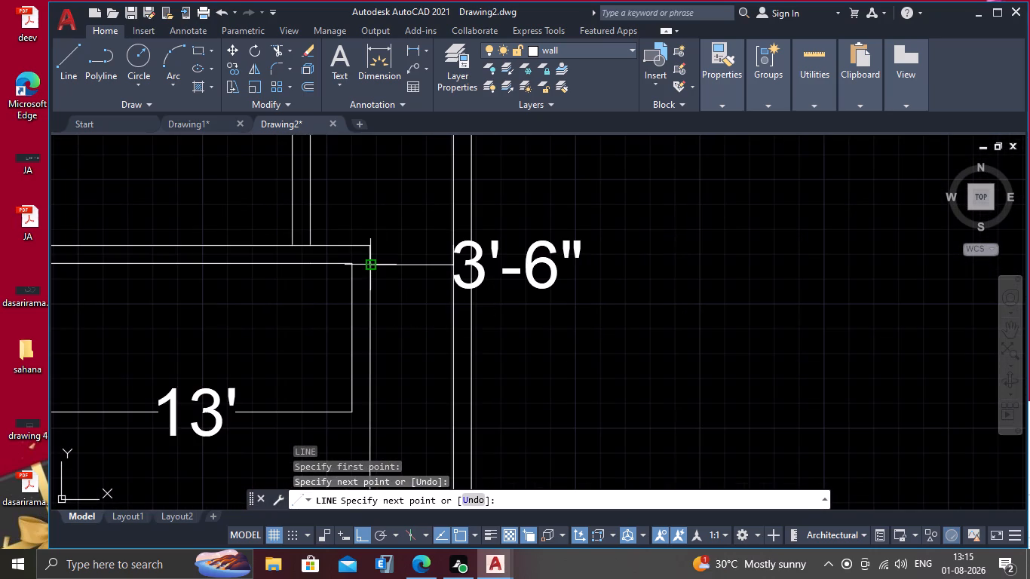
pyautogui.press('Escape')
# Draw the right wall's inner face as a vertical line from the short wall's upper line end to the lower line of the wall above.
pyautogui.scroll(-2, 353, 331)
pyautogui.moveTo(332, 404); pyautogui.dragTo(330, 293, button='middle')
pyautogui.scroll(2, 333, 293)
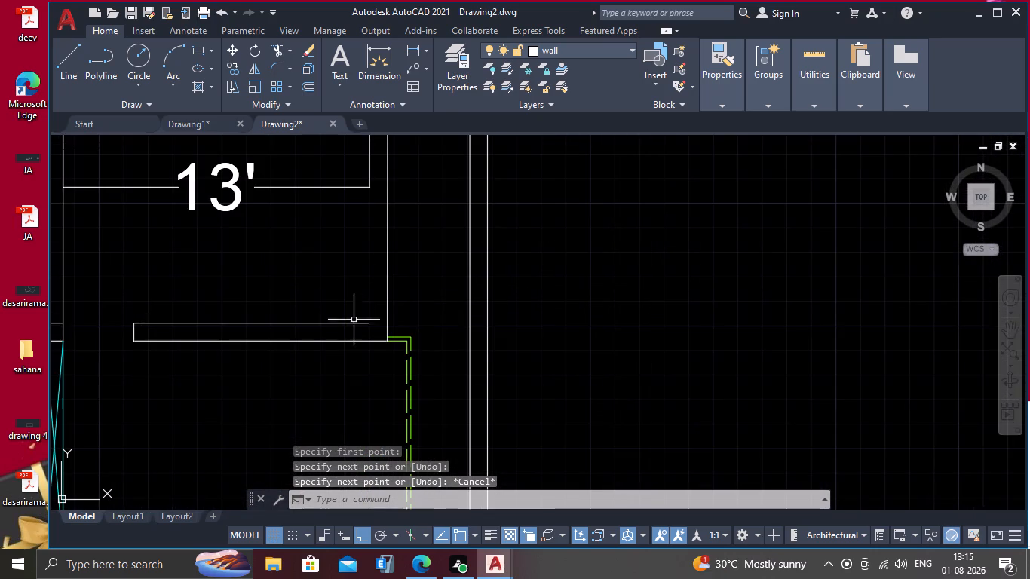
pyautogui.press('l')
pyautogui.press('Return')
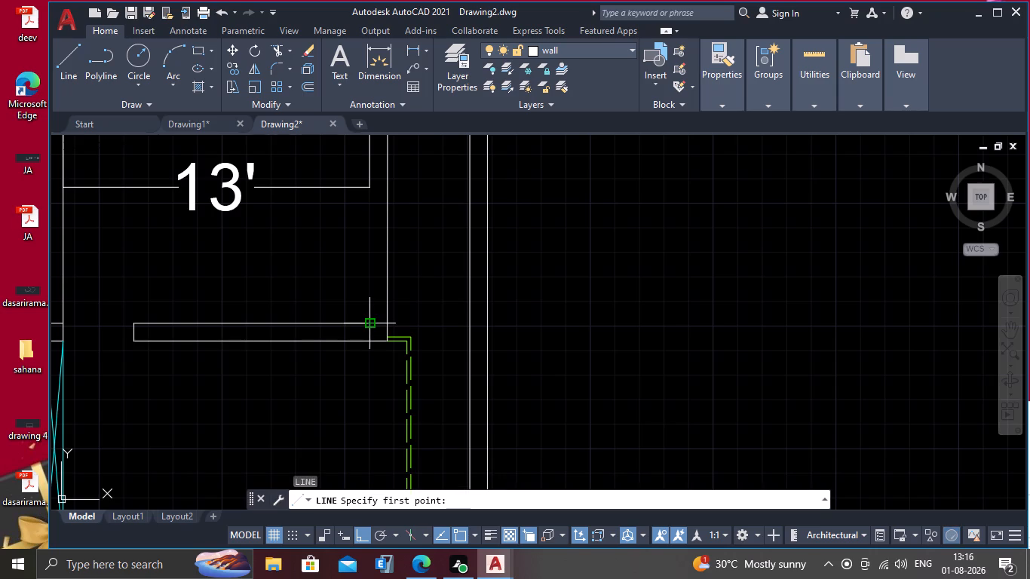
pyautogui.click(372, 321)
pyautogui.scroll(-3, 363, 258)
pyautogui.moveTo(364, 289); pyautogui.dragTo(369, 339, button='middle')
pyautogui.scroll(-1, 369, 339)
pyautogui.scroll(3, 363, 277)
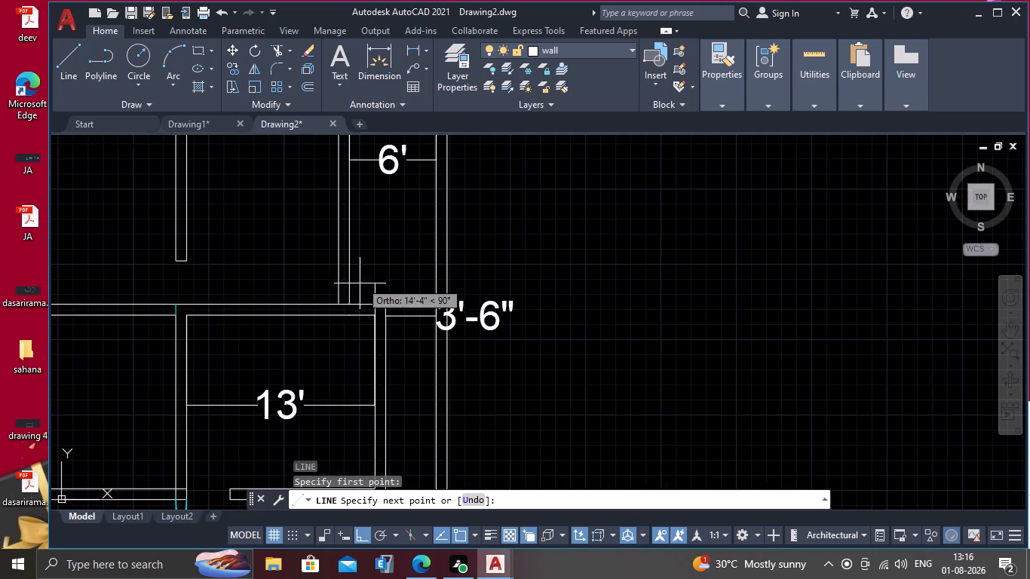
pyautogui.scroll(2, 374, 313)
pyautogui.click(372, 314)
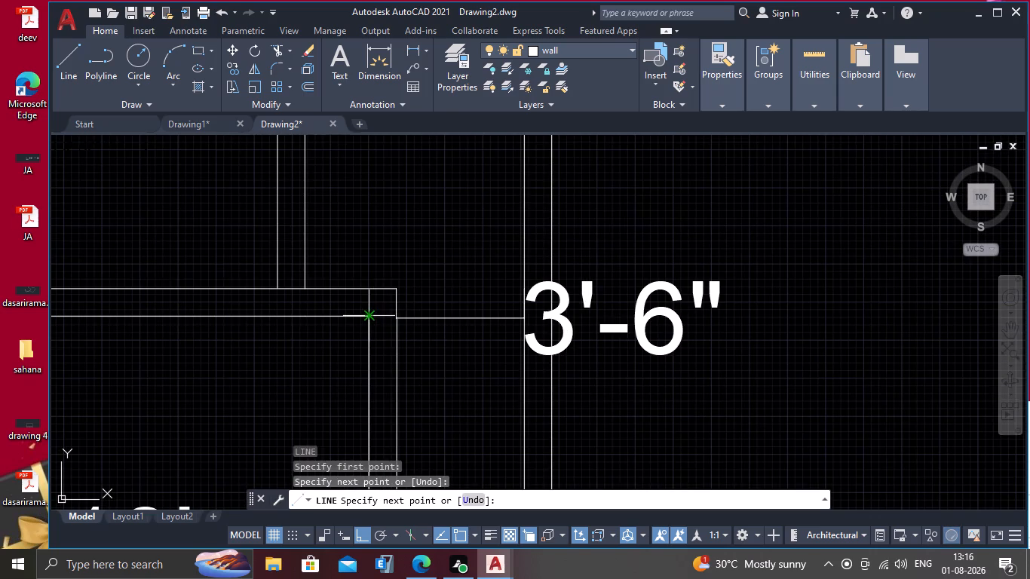
pyautogui.press('Escape')
# Trim the wall lines crossing the junction above the right cross-marked opening, including the segment along the opening's top.
pyautogui.scroll(1, 371, 316)
pyautogui.scroll(-2, 371, 318)
pyautogui.moveTo(329, 358); pyautogui.dragTo(295, 182, button='middle')
pyautogui.scroll(-2, 299, 178)
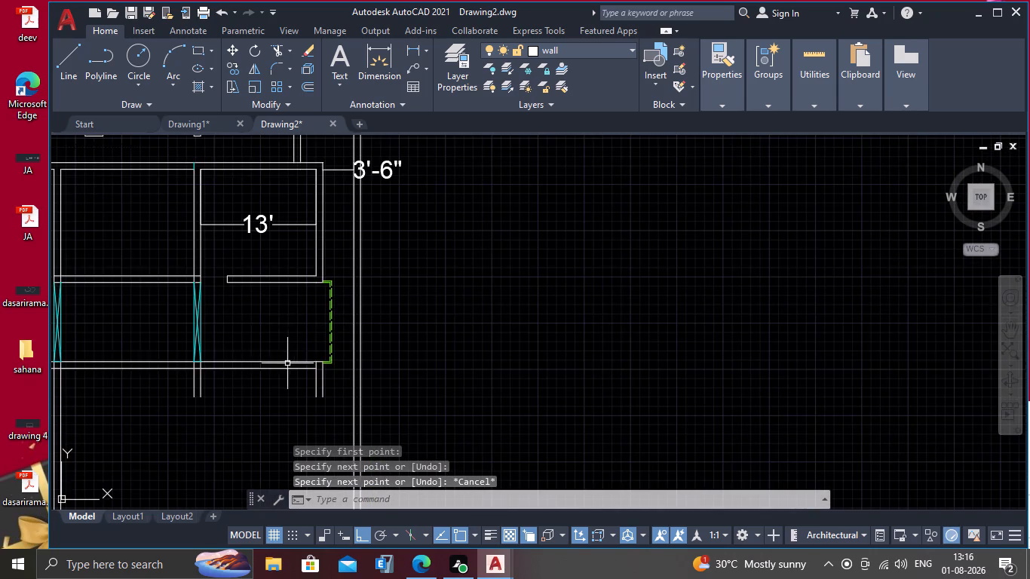
pyautogui.moveTo(287, 363); pyautogui.dragTo(324, 289, button='middle')
pyautogui.moveTo(245, 359); pyautogui.dragTo(306, 362, button='middle')
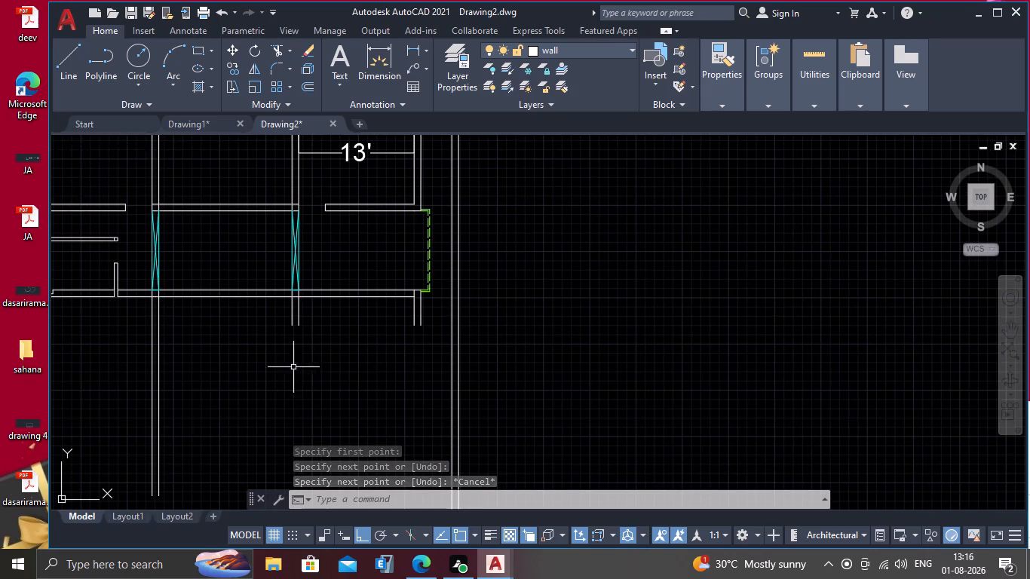
pyautogui.moveTo(218, 357); pyautogui.dragTo(262, 371, button='middle')
pyautogui.scroll(1, 339, 137)
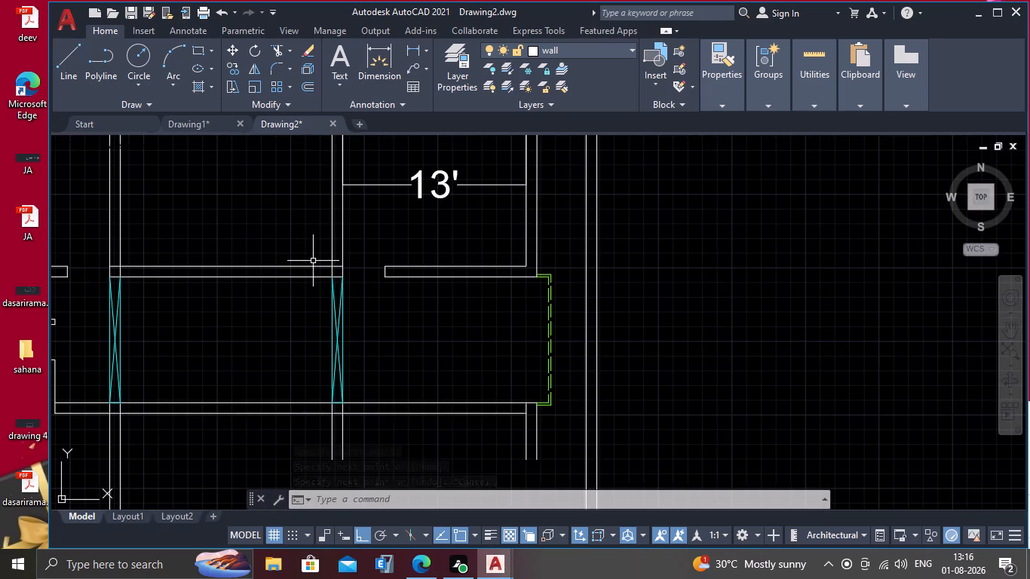
pyautogui.scroll(2, 330, 292)
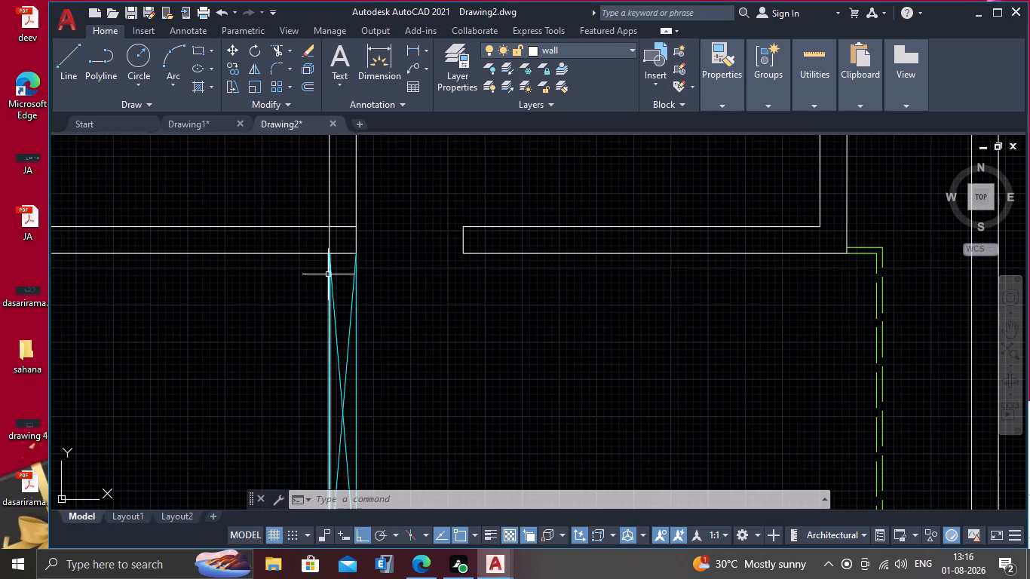
pyautogui.middleClick(328, 274)
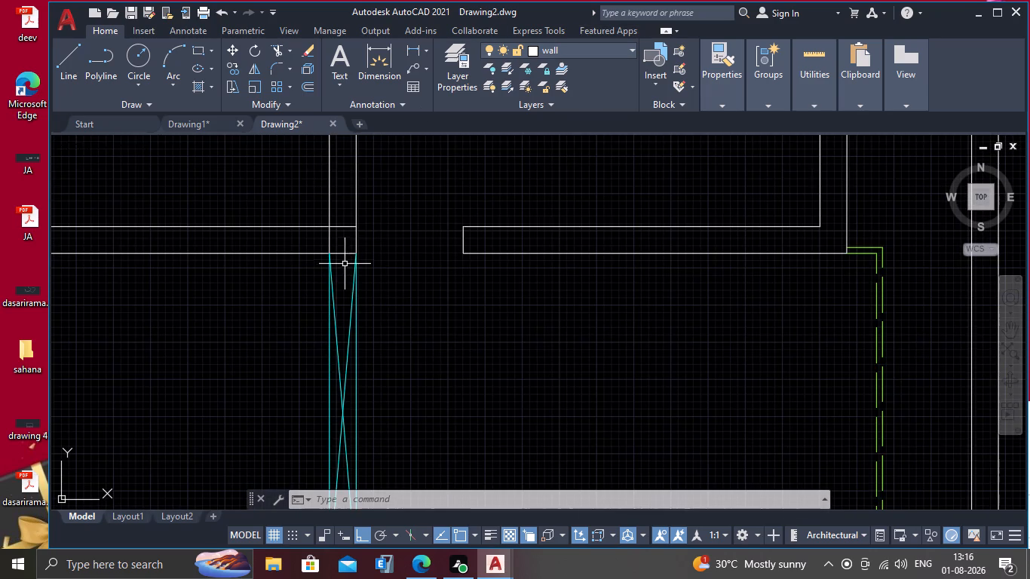
pyautogui.scroll(1, 345, 265)
pyautogui.write('tr')
pyautogui.press('Return')
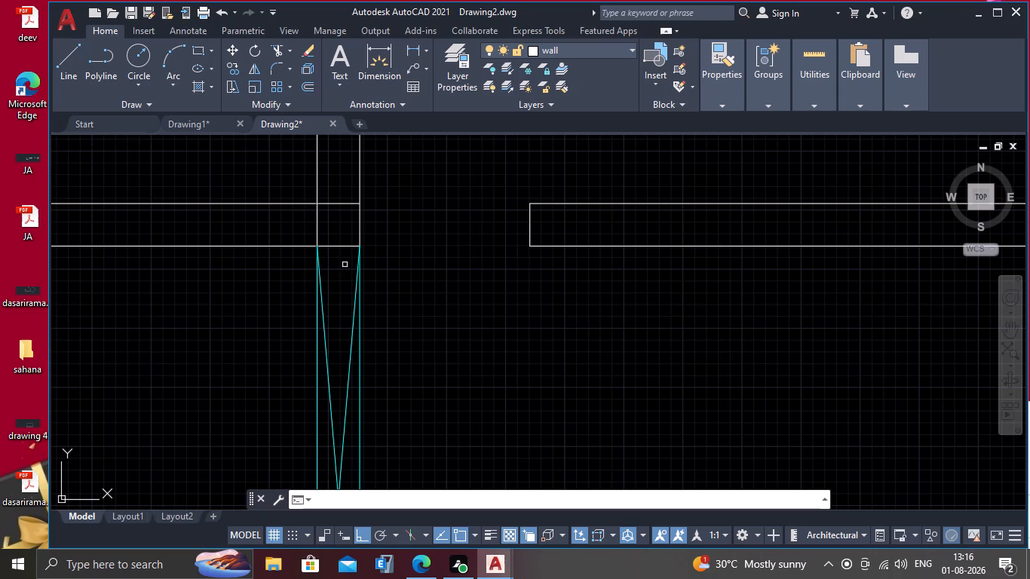
pyautogui.scroll(2, 345, 265)
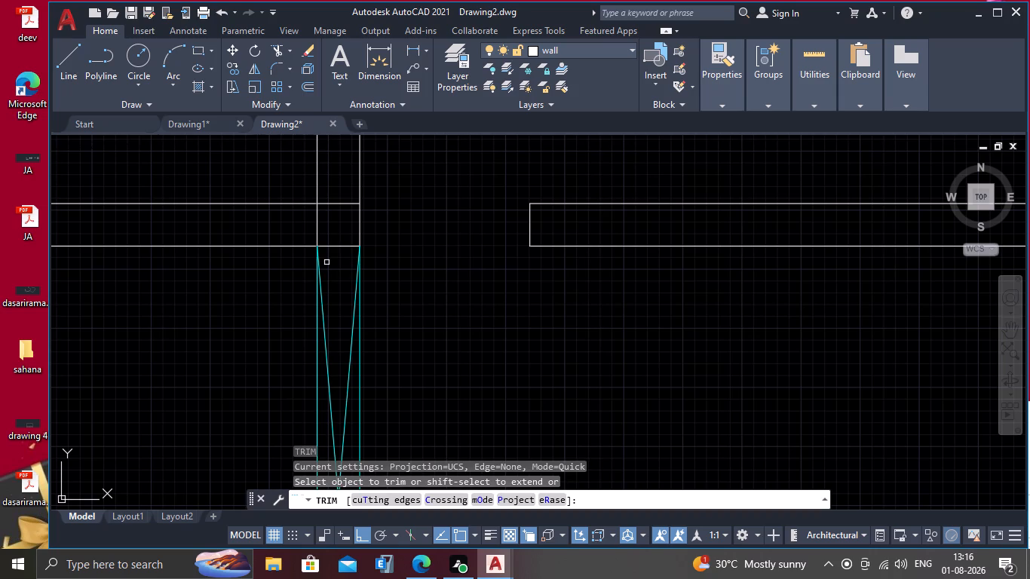
pyautogui.scroll(1, 326, 261)
pyautogui.scroll(-1, 326, 261)
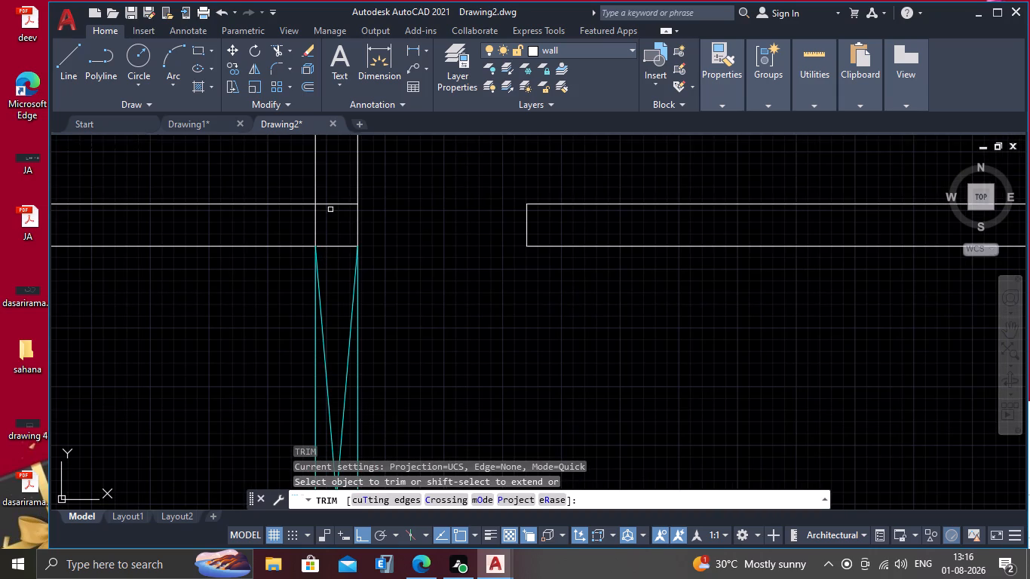
pyautogui.click(334, 198)
pyautogui.click(308, 222)
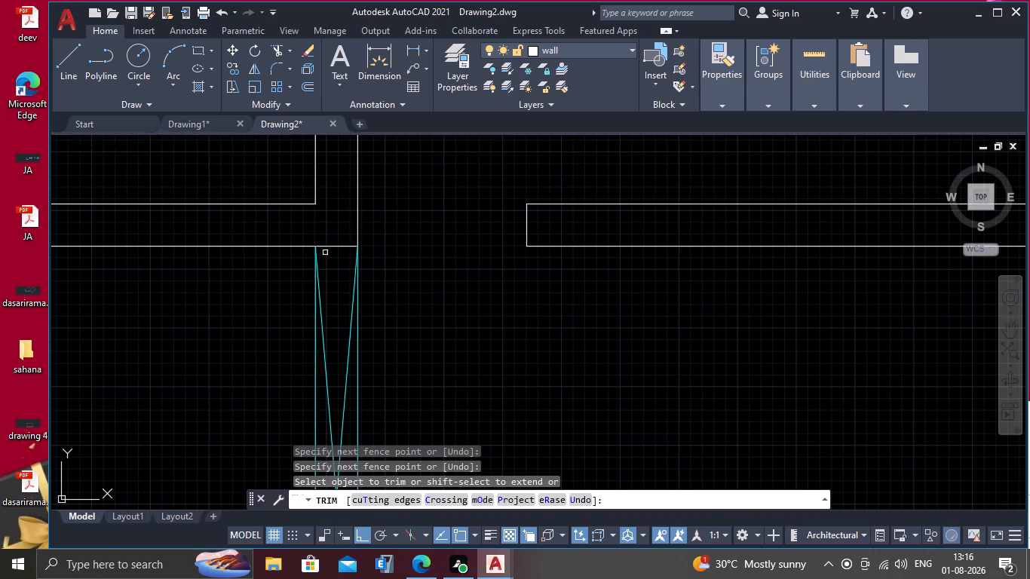
pyautogui.click(331, 247)
# Trim the wall lines crossing the junction above the left cross-marked opening, including the segment along the opening's top.
pyautogui.scroll(-1, 320, 242)
pyautogui.scroll(1, 320, 242)
pyautogui.scroll(-1, 317, 258)
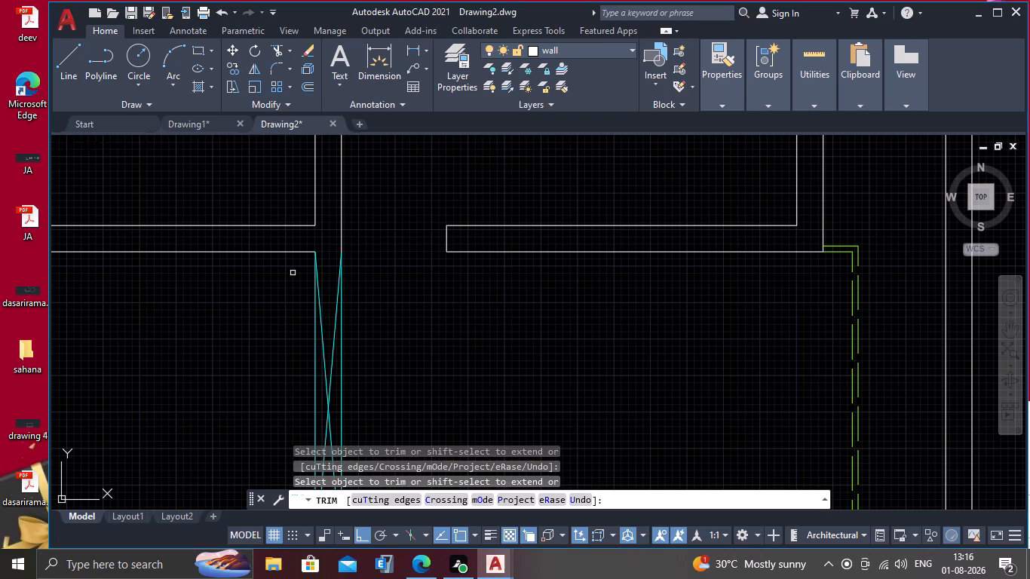
pyautogui.scroll(-1, 285, 273)
pyautogui.moveTo(275, 277); pyautogui.dragTo(349, 279, button='middle')
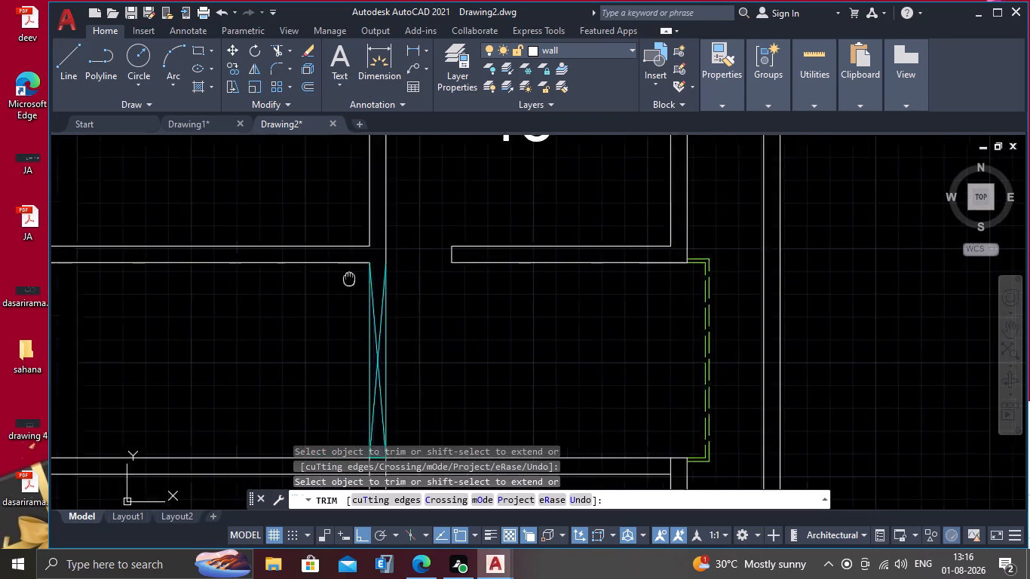
pyautogui.moveTo(349, 279); pyautogui.dragTo(393, 281, button='middle')
pyautogui.scroll(-2, 393, 281)
pyautogui.scroll(3, 265, 295)
pyautogui.scroll(2, 284, 219)
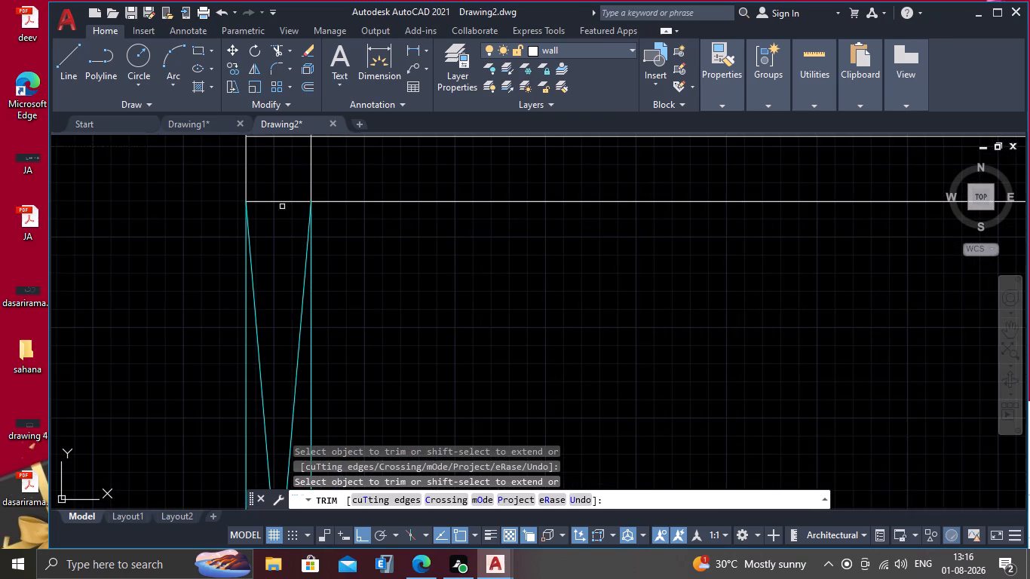
pyautogui.click(271, 200)
pyautogui.scroll(-2, 305, 188)
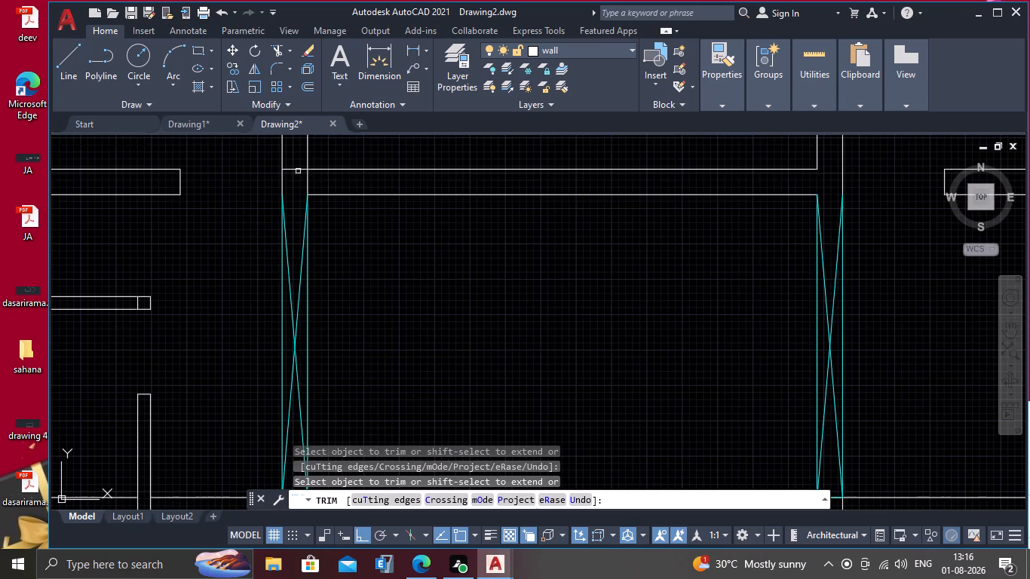
pyautogui.click(297, 169)
pyautogui.click(309, 185)
pyautogui.press('Escape')
# Make openings the current layer and draw a horizontal line closing the top of the left cross-marked opening.
pyautogui.click(553, 47)
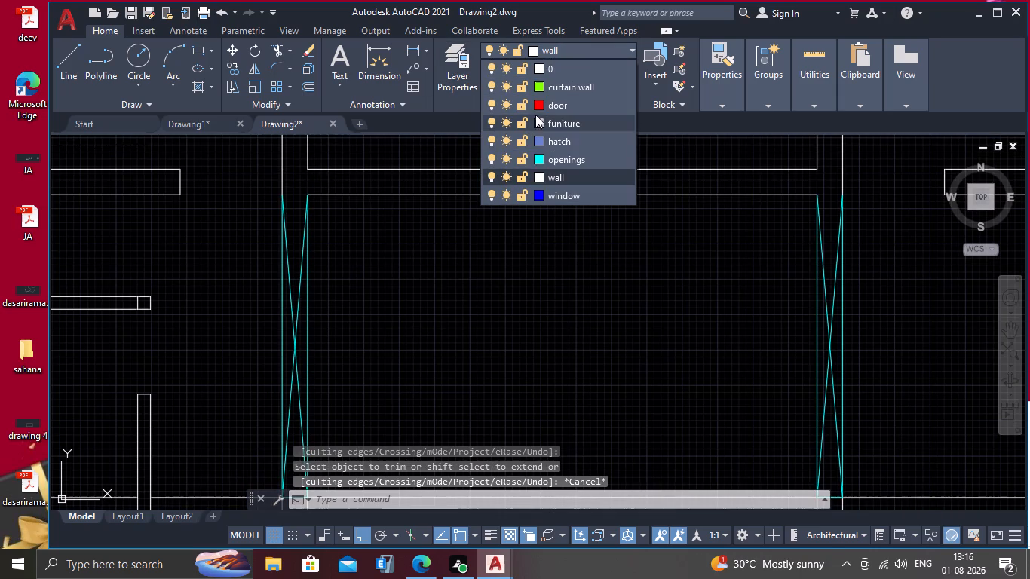
pyautogui.click(549, 155)
pyautogui.scroll(1, 268, 220)
pyautogui.press('l')
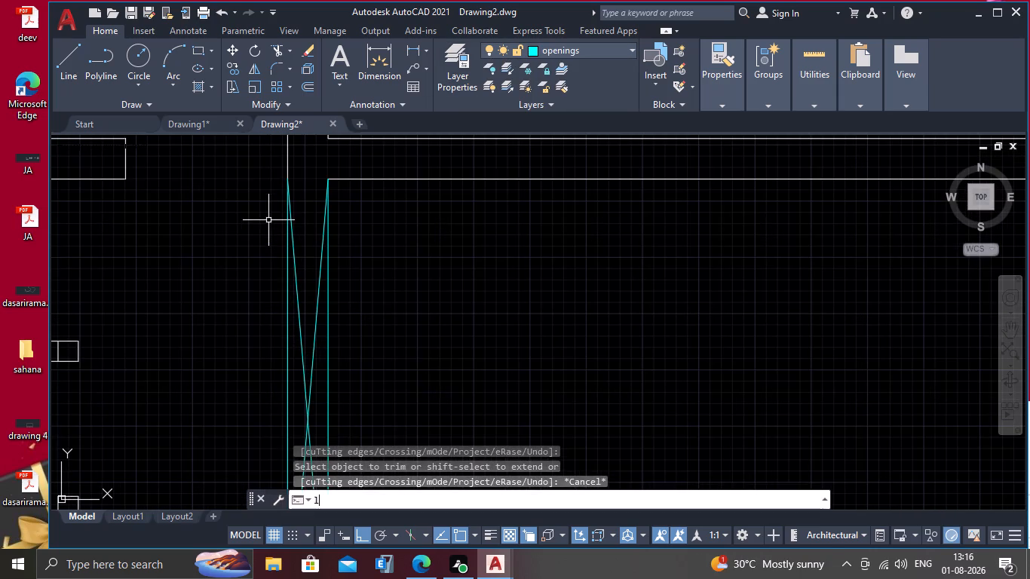
pyautogui.press('Return')
pyautogui.click(326, 179)
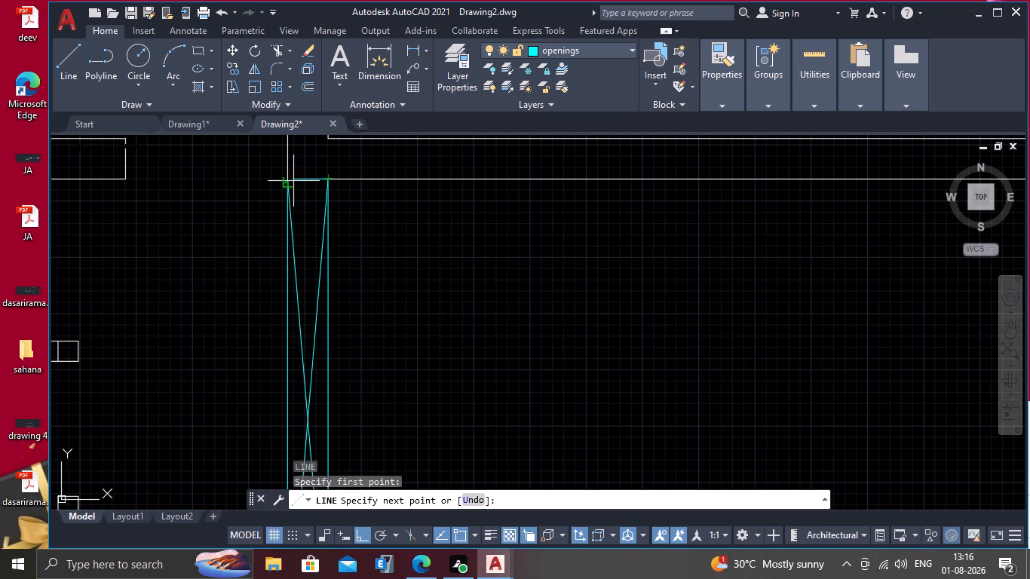
pyautogui.click(287, 179)
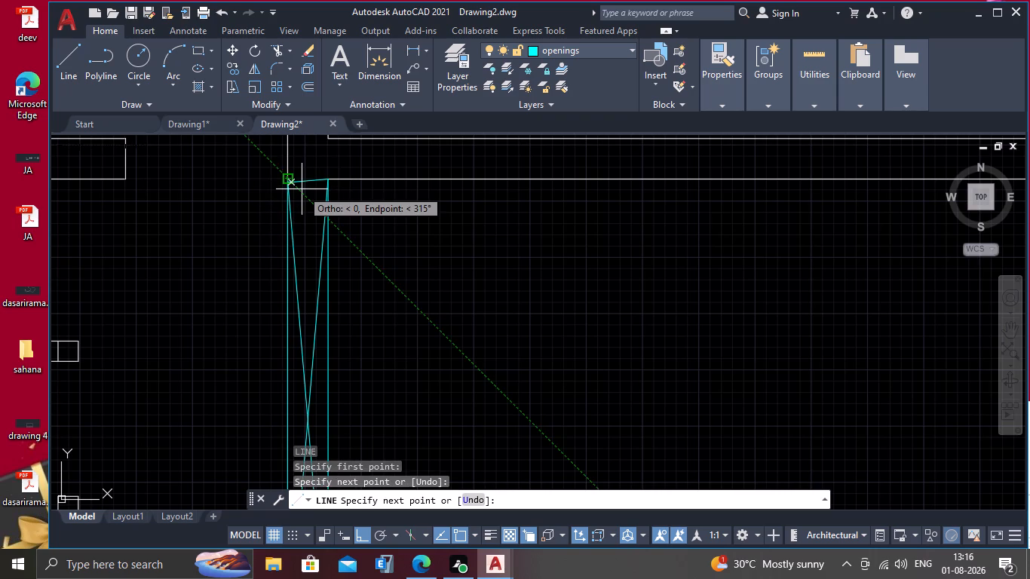
pyautogui.hotkey('ctrl', 'z')
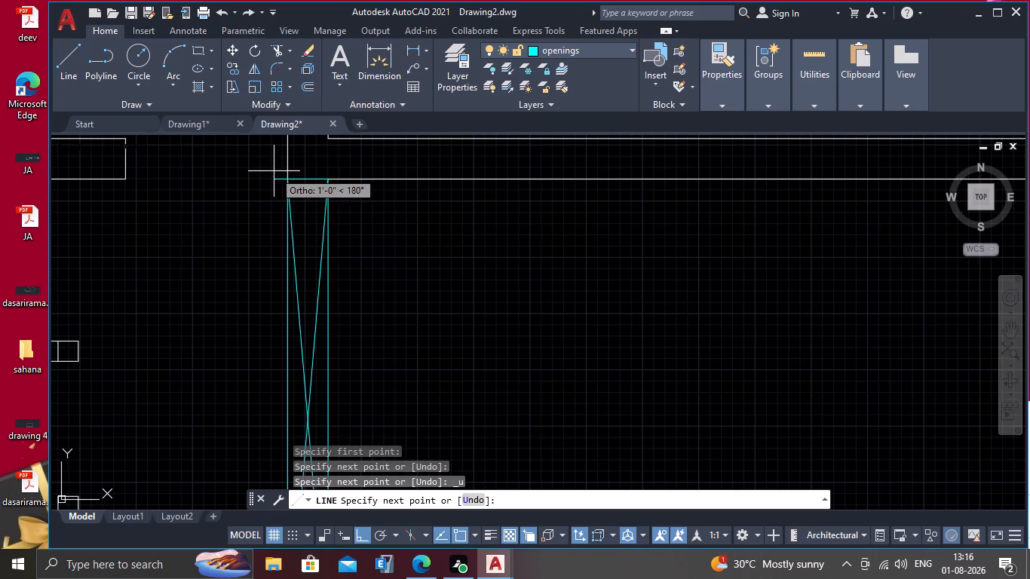
pyautogui.click(290, 181)
pyautogui.scroll(-2, 308, 251)
pyautogui.press('Escape')
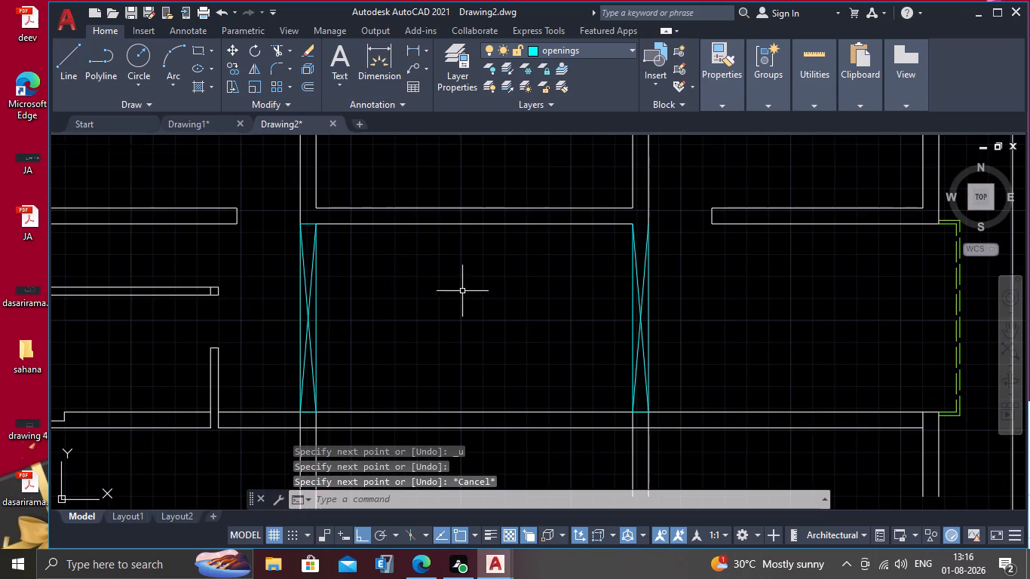
# Draw a horizontal line closing the top of the right cross-marked opening.
pyautogui.press('Return')
pyautogui.scroll(2, 690, 215)
pyautogui.scroll(2, 492, 222)
pyautogui.click(594, 263)
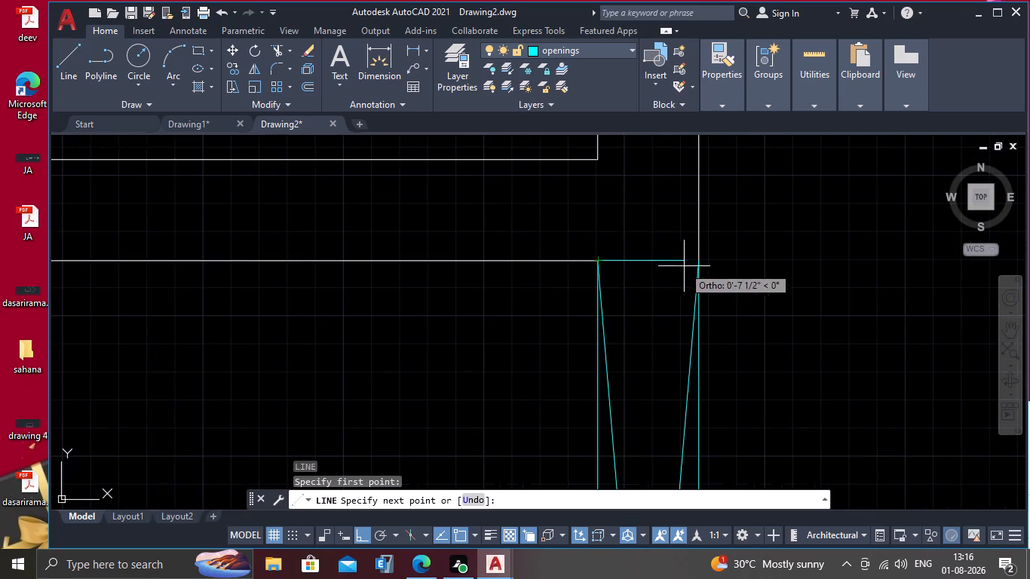
pyautogui.click(698, 260)
pyautogui.press('Escape')
# Draw a vertical line from the lower right corner of the hatched shaft down across both lines of the horizontal wall below.
pyautogui.scroll(1, 547, 266)
pyautogui.scroll(-2, 547, 266)
pyautogui.scroll(-2, 361, 399)
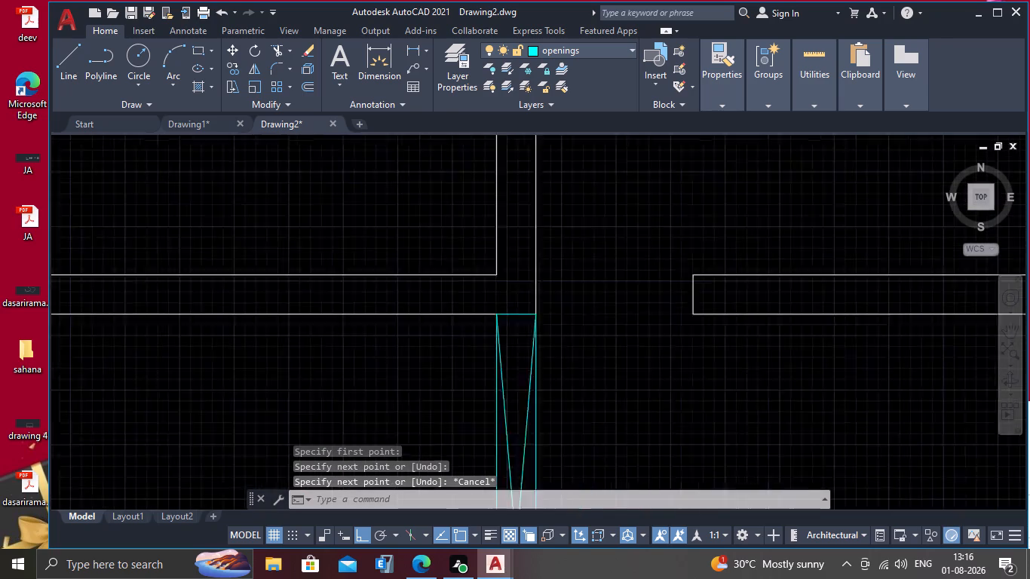
pyautogui.scroll(-4, 361, 399)
pyautogui.moveTo(340, 374); pyautogui.dragTo(369, 278, button='middle')
pyautogui.scroll(1, 352, 286)
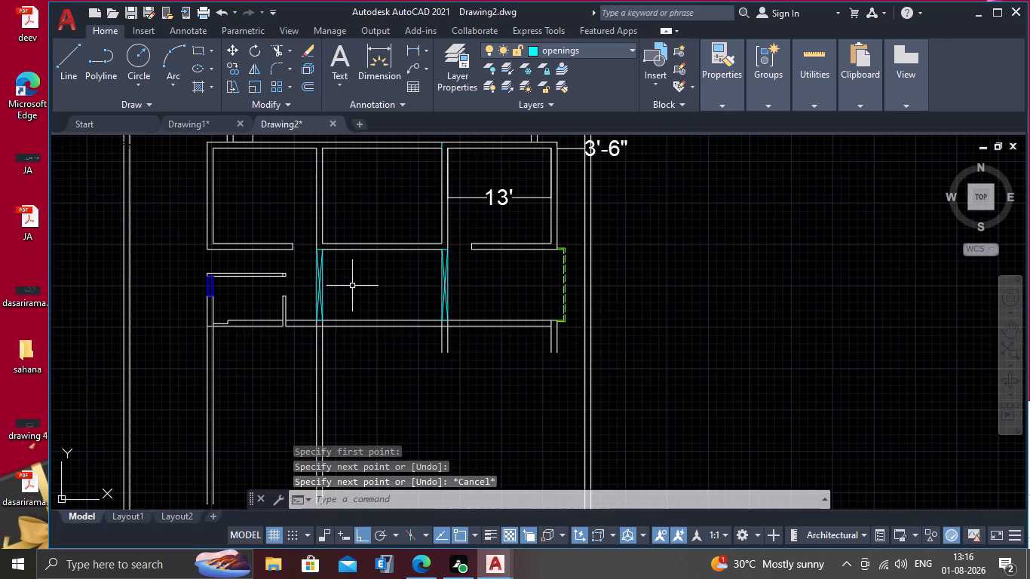
pyautogui.scroll(-1, 352, 286)
pyautogui.moveTo(355, 187); pyautogui.dragTo(356, 263, button='middle')
pyautogui.scroll(1, 356, 263)
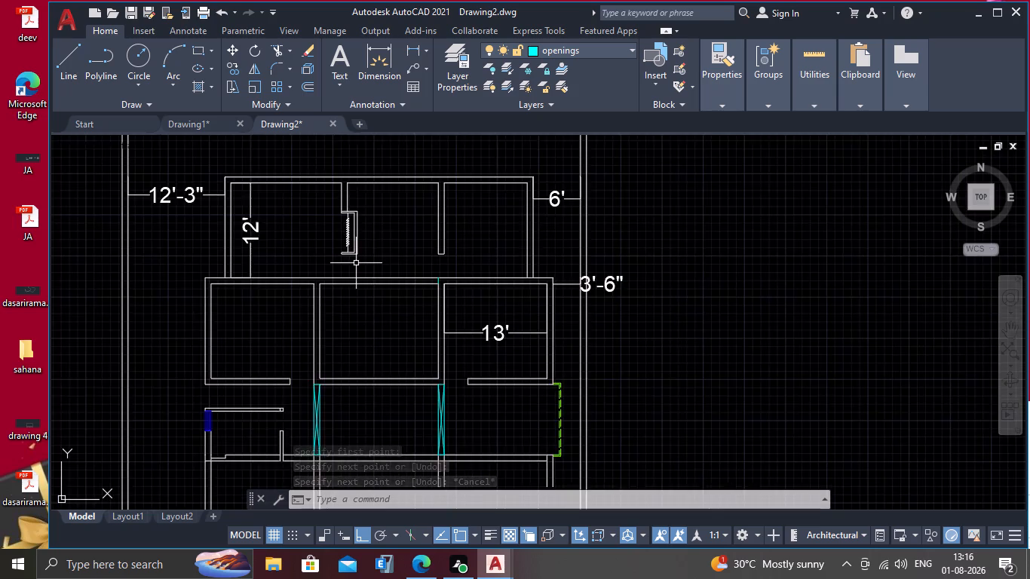
pyautogui.scroll(3, 356, 263)
pyautogui.press('l')
pyautogui.press('Return')
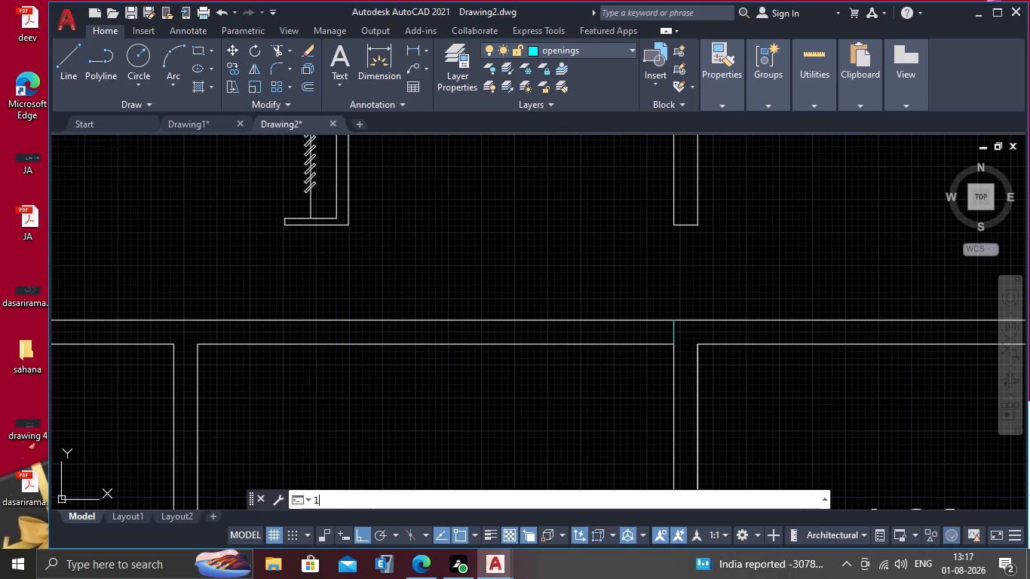
pyautogui.moveTo(350, 224); pyautogui.dragTo(343, 246)
pyautogui.click(334, 393)
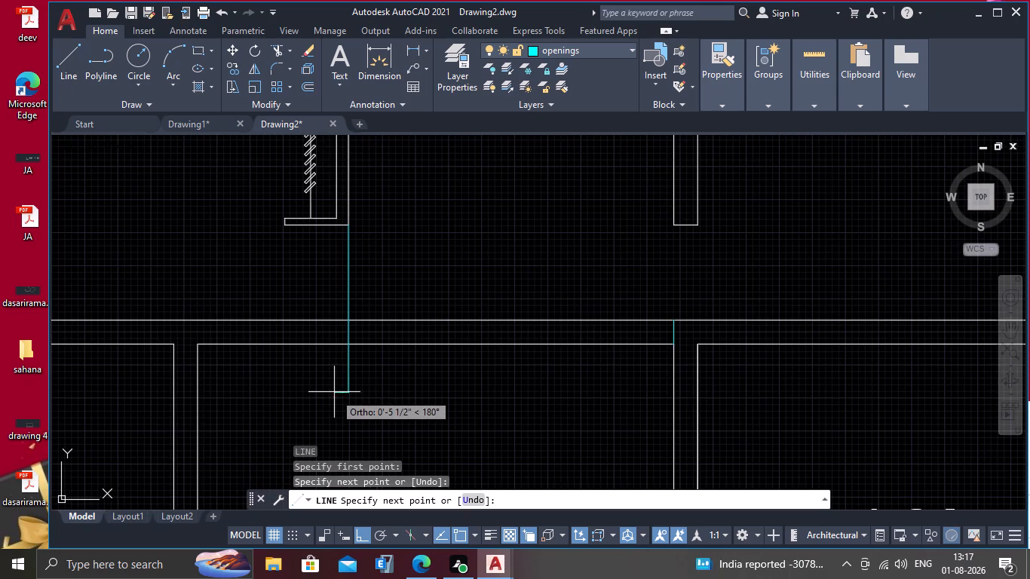
pyautogui.press('Escape')
# Draw a diagonal across the wall from the new line's upper wall intersection to the lower corner at the vertical wall beside the 13' room.
pyautogui.scroll(1, 359, 292)
pyautogui.moveTo(335, 347); pyautogui.dragTo(322, 212, button='middle')
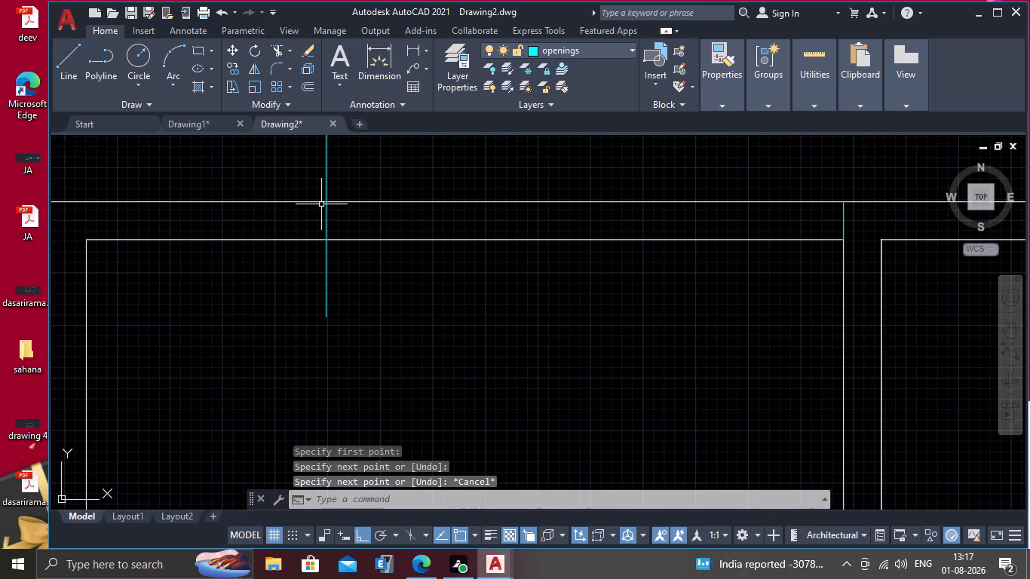
pyautogui.press('l')
pyautogui.press('Return')
pyautogui.scroll(1, 321, 204)
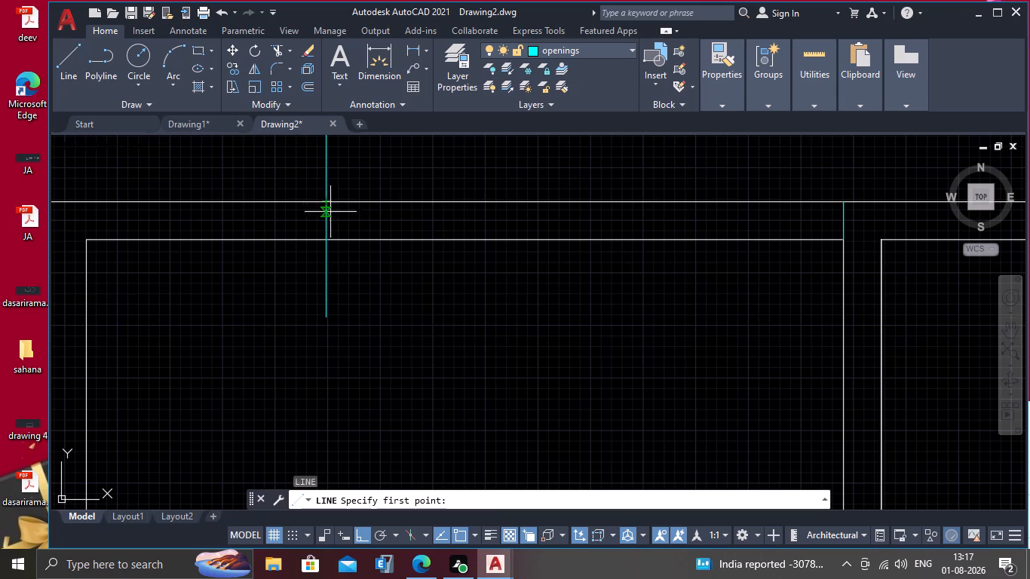
pyautogui.click(328, 205)
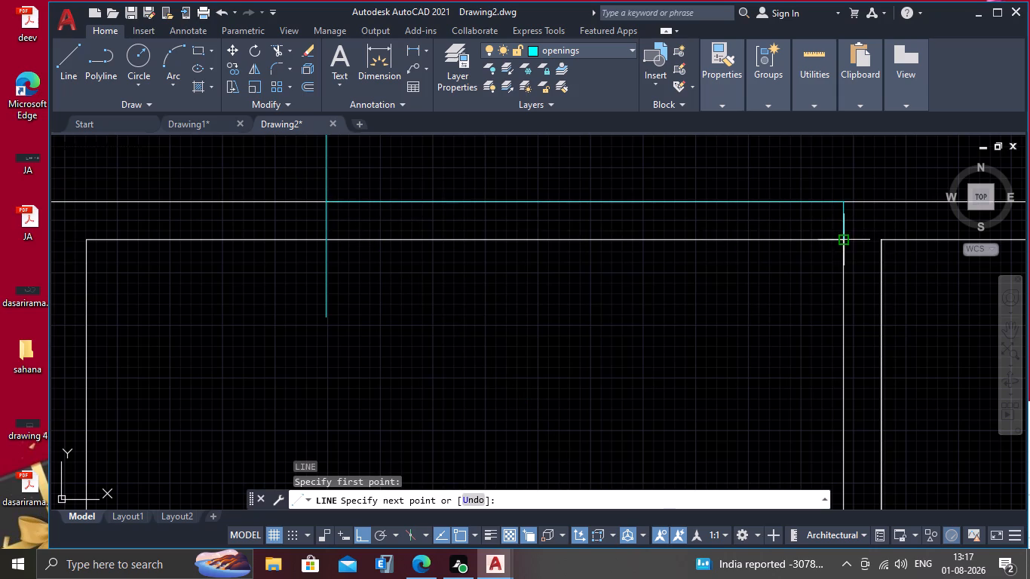
pyautogui.click(845, 243)
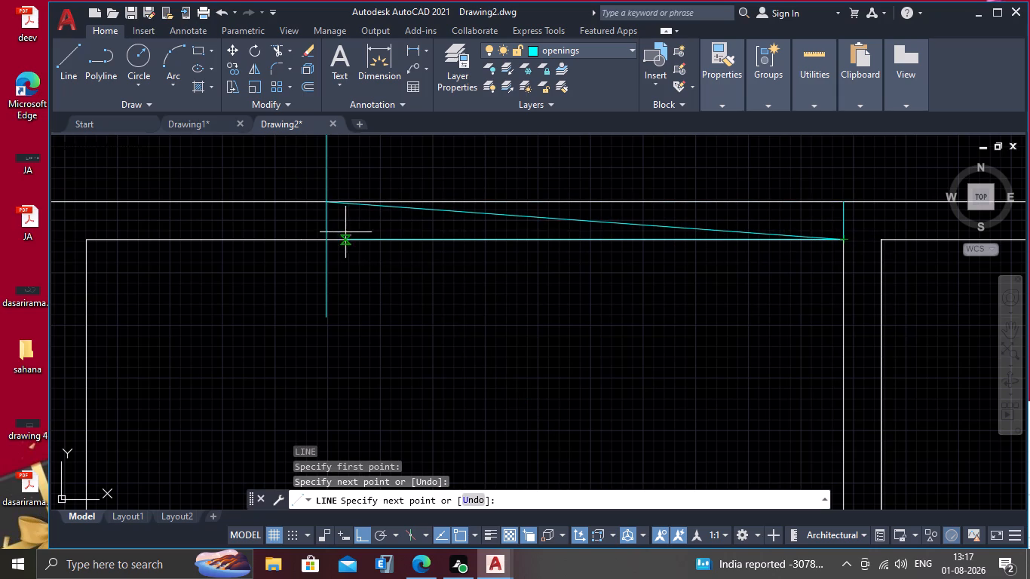
pyautogui.click(322, 238)
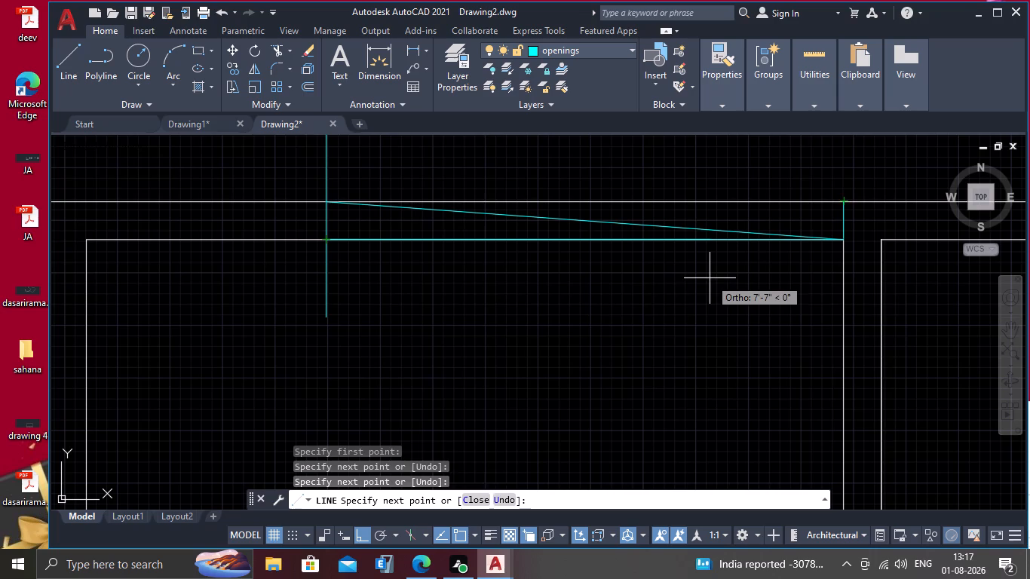
pyautogui.hotkey('ctrl', 'z')
pyautogui.press('Escape')
# Trim the wall's upper and lower lines between the new vertical line and the vertical wall beside the 13' room.
pyautogui.write('tr')
pyautogui.press('Return')
pyautogui.click(480, 222)
pyautogui.click(474, 265)
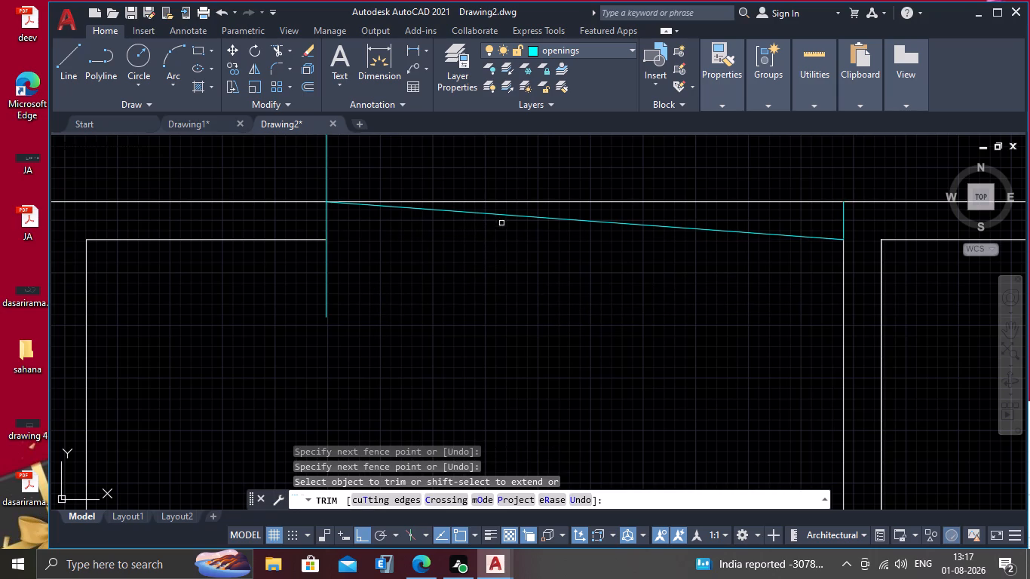
pyautogui.click(512, 200)
pyautogui.press('Escape')
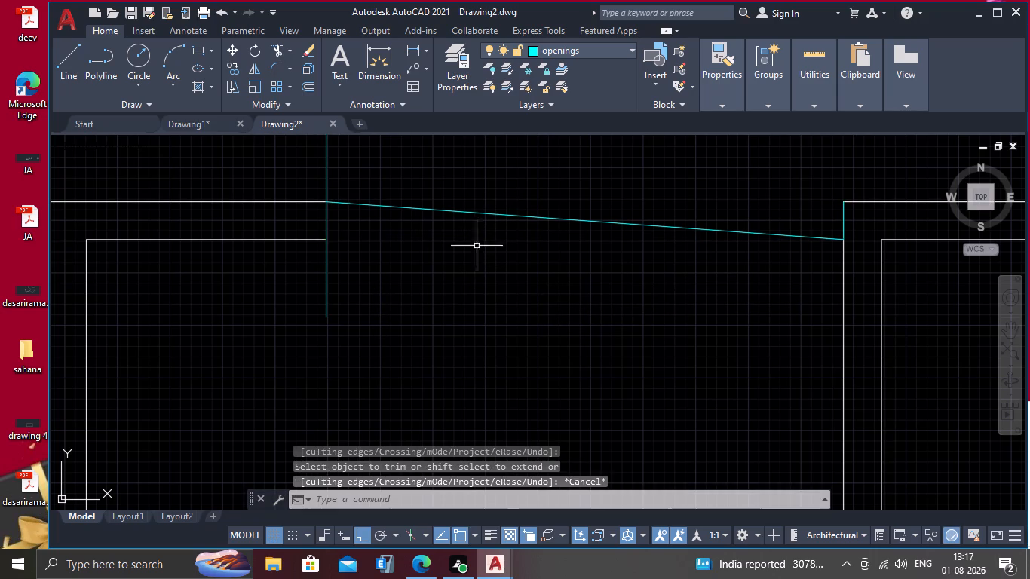
# Draw the new opening's lower edge, second diagonal and upper edge to complete its cross-marked rectangle.
pyautogui.press('l')
pyautogui.press('Return')
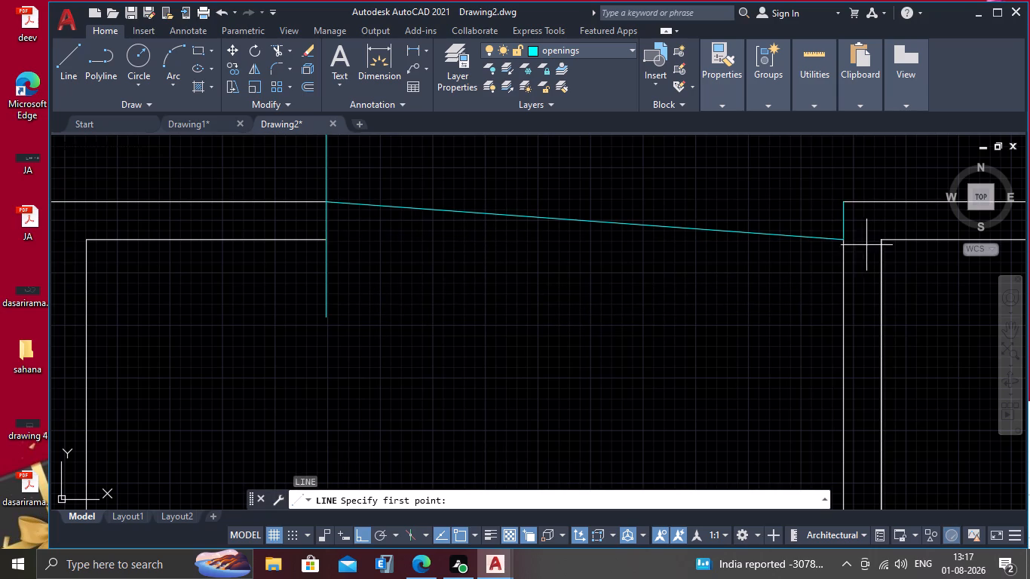
pyautogui.click(847, 238)
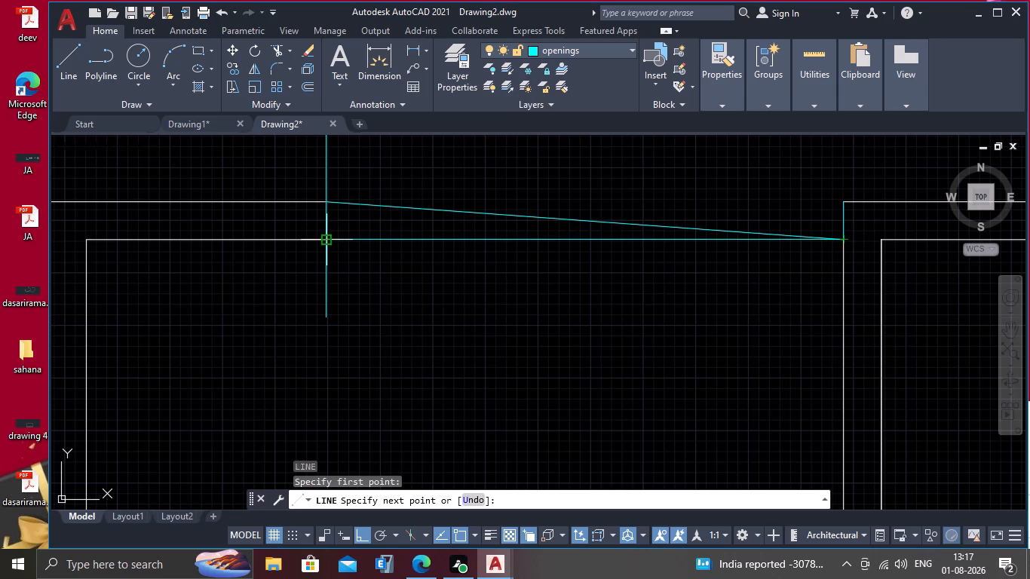
pyautogui.click(326, 240)
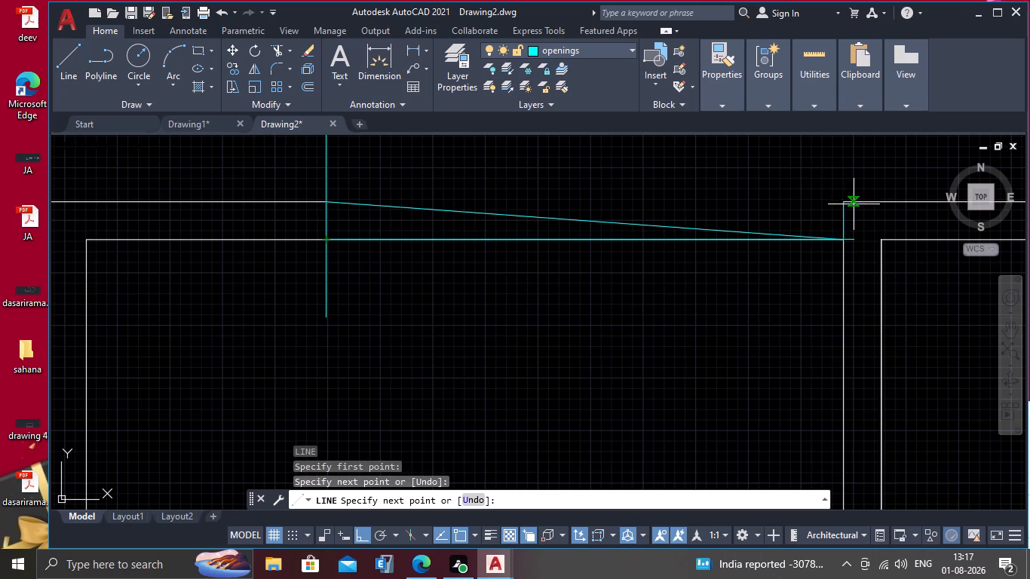
pyautogui.click(843, 202)
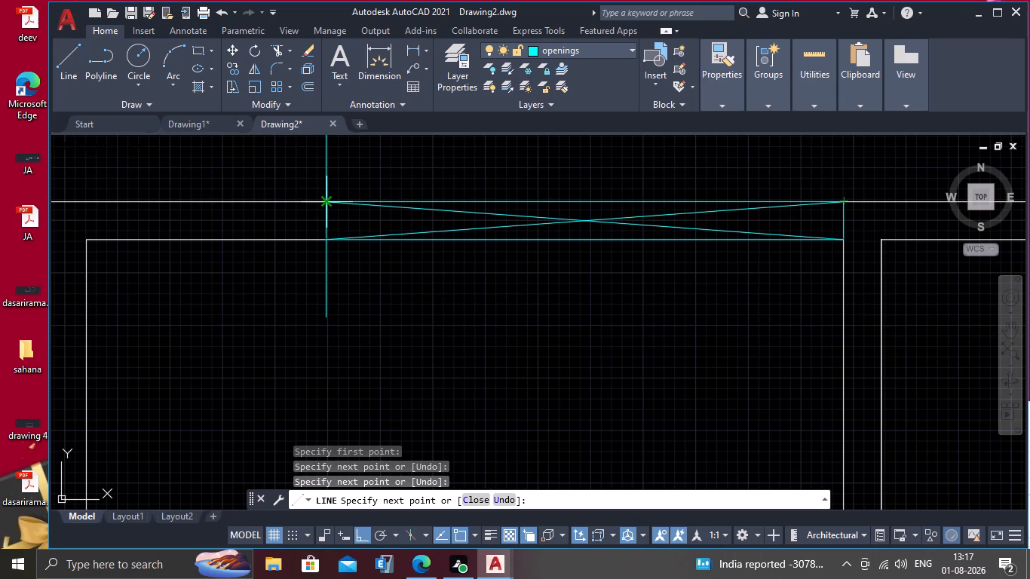
pyautogui.click(323, 199)
pyautogui.press('Escape')
# Trim the vertical line's excess above and below the new cross-marked opening.
pyautogui.write('tr')
pyautogui.press('Return')
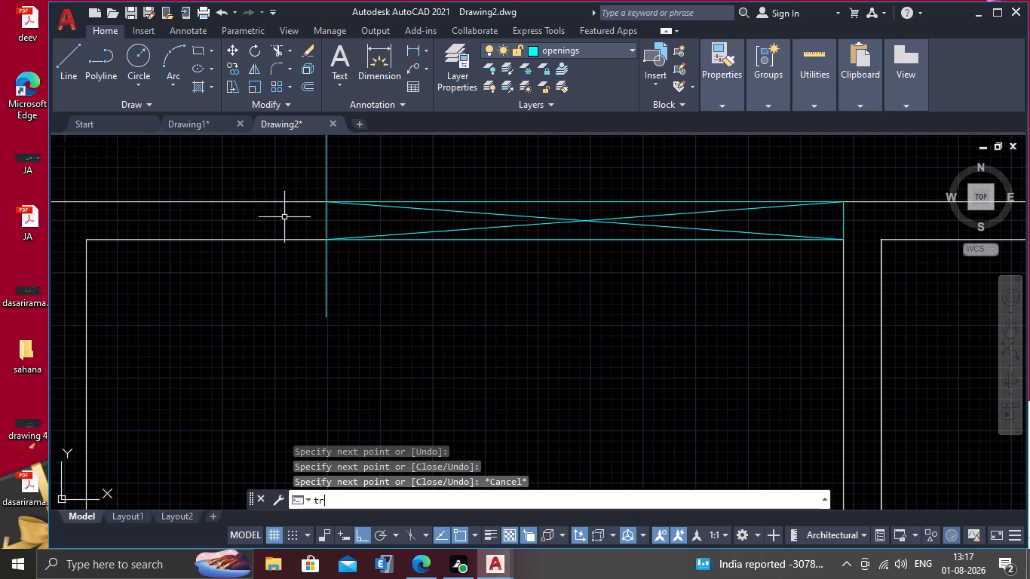
pyautogui.scroll(1, 280, 201)
pyautogui.scroll(-2, 280, 201)
pyautogui.click(308, 173)
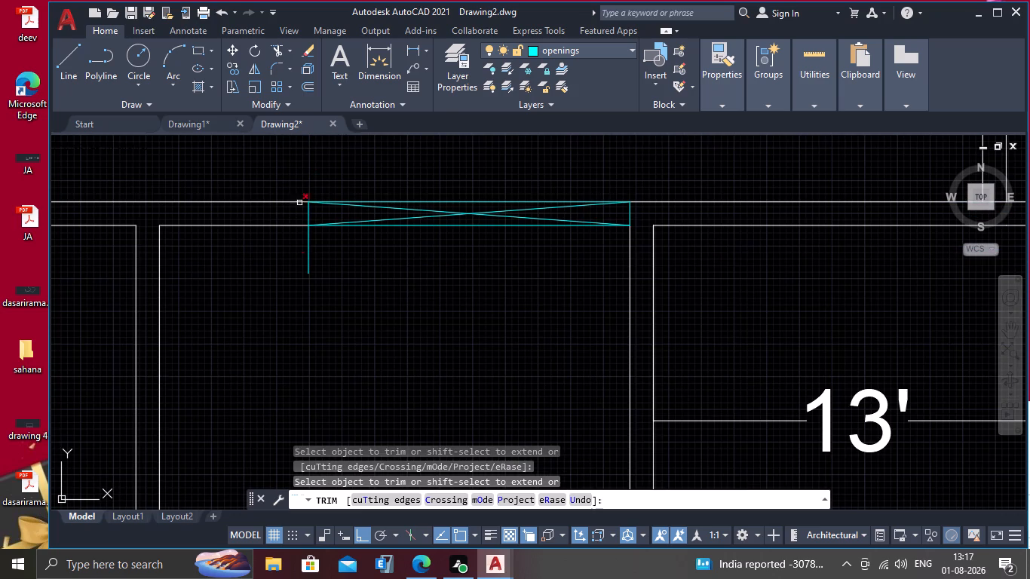
pyautogui.click(310, 263)
# Examine the lower part of the plan, especially the unfinished walls below the two vertical cross-marked openings.
pyautogui.scroll(-3, 311, 271)
pyautogui.scroll(-1, 314, 332)
pyautogui.moveTo(308, 335); pyautogui.dragTo(301, 271, button='middle')
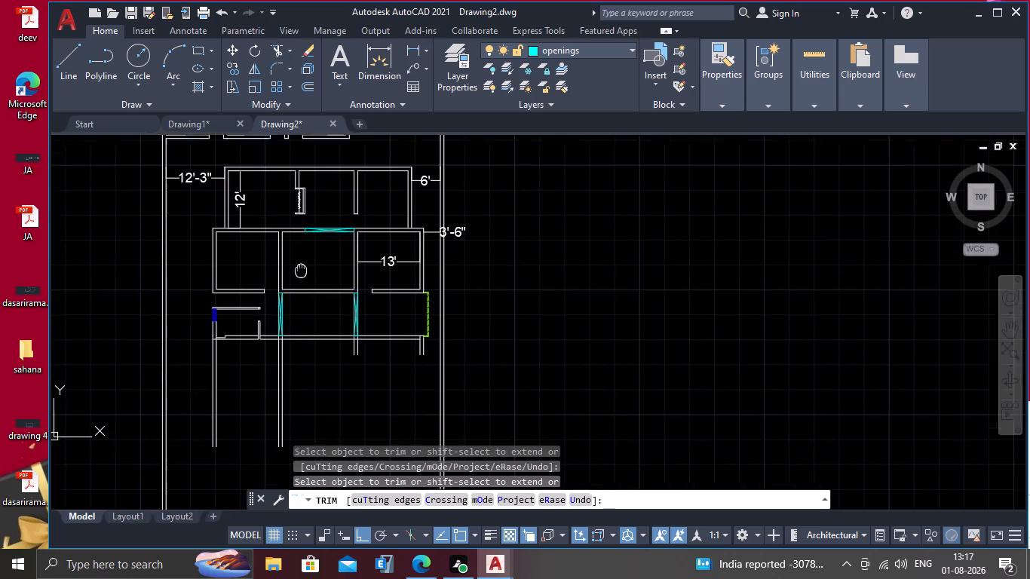
pyautogui.moveTo(301, 271); pyautogui.dragTo(302, 269, button='middle')
pyautogui.scroll(2, 307, 337)
pyautogui.scroll(2, 198, 365)
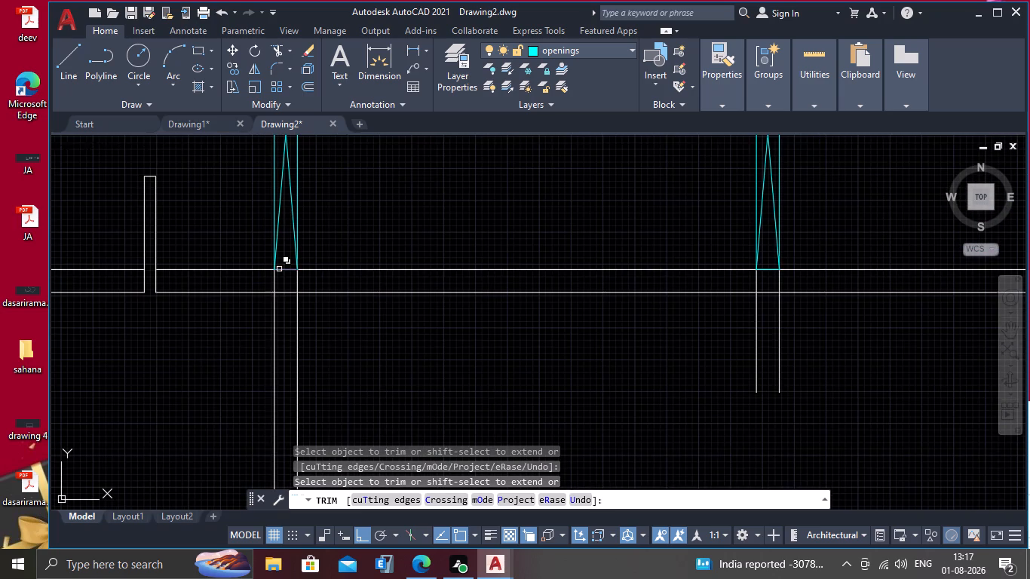
pyautogui.scroll(-2, 279, 269)
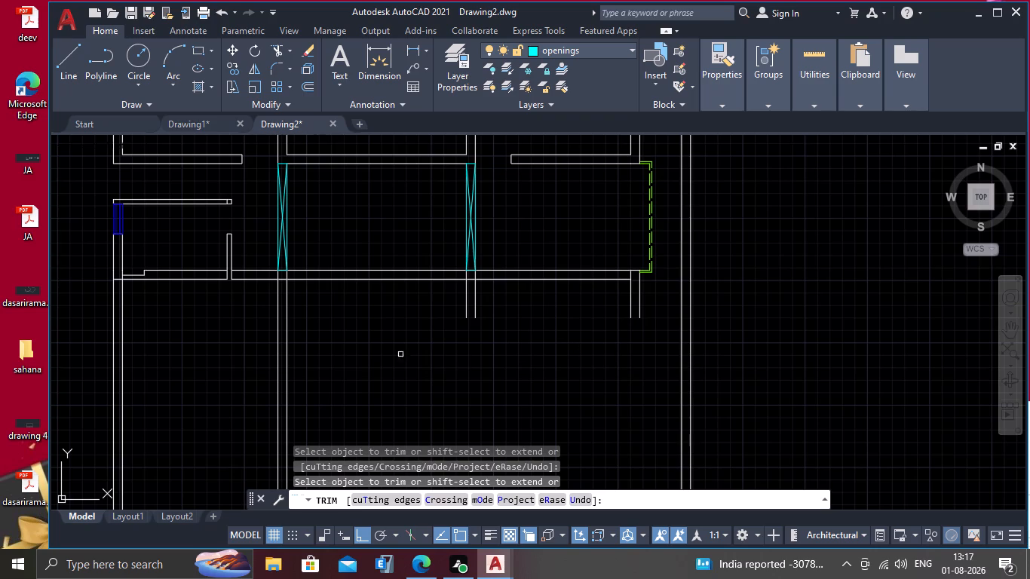
pyautogui.moveTo(357, 358); pyautogui.dragTo(385, 309, button='middle')
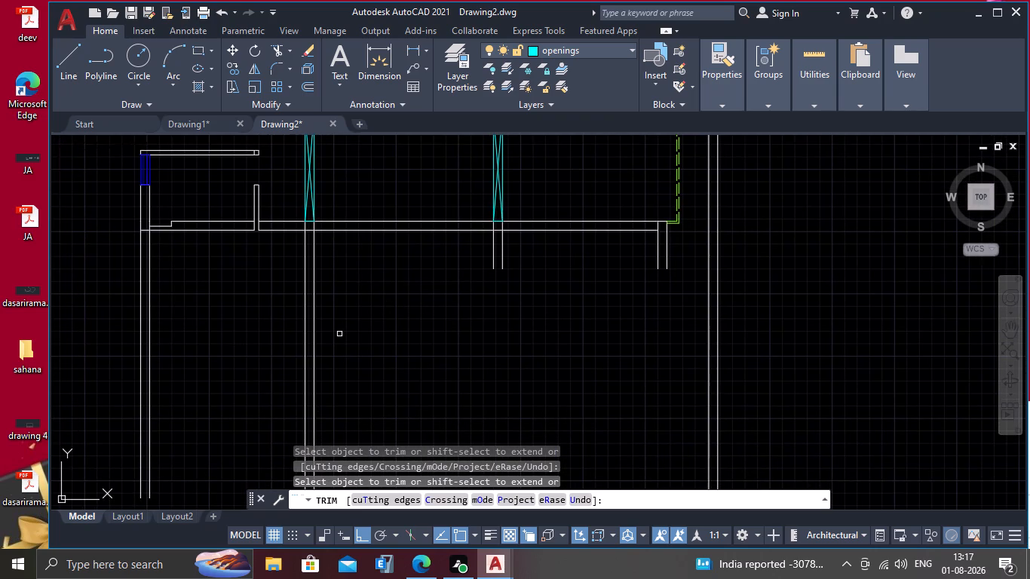
pyautogui.scroll(-1, 339, 334)
pyautogui.moveTo(336, 323); pyautogui.dragTo(376, 380, button='middle')
pyautogui.scroll(1, 379, 355)
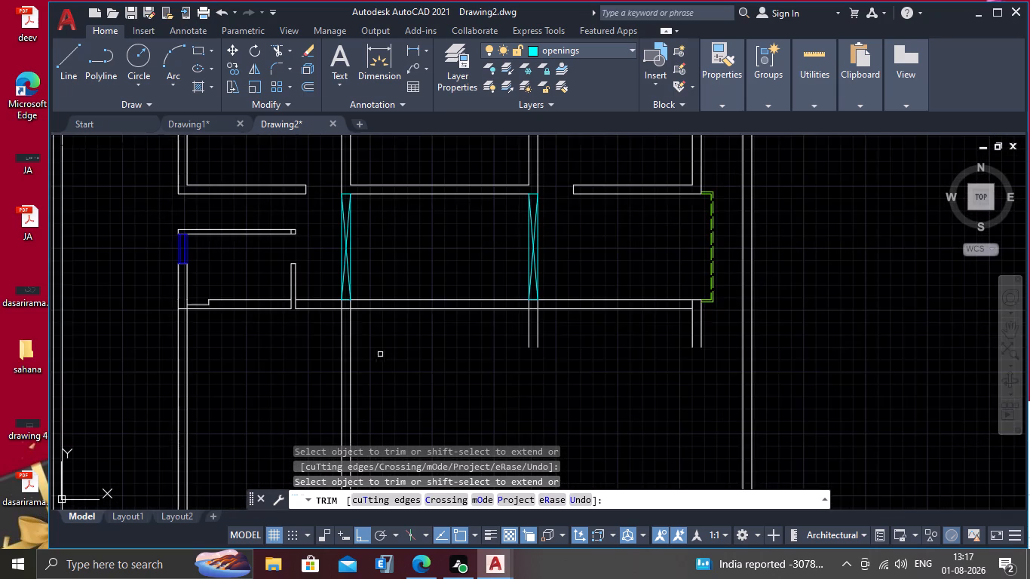
pyautogui.scroll(-1, 440, 354)
pyautogui.moveTo(452, 350); pyautogui.dragTo(425, 298, button='middle')
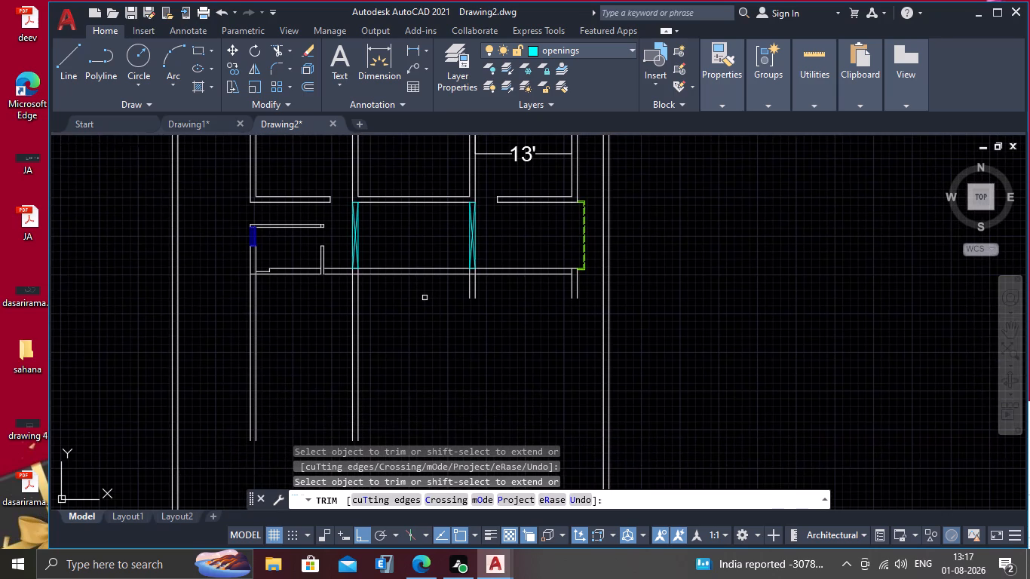
pyautogui.moveTo(381, 398); pyautogui.dragTo(346, 279, button='middle')
pyautogui.scroll(-1, 330, 369)
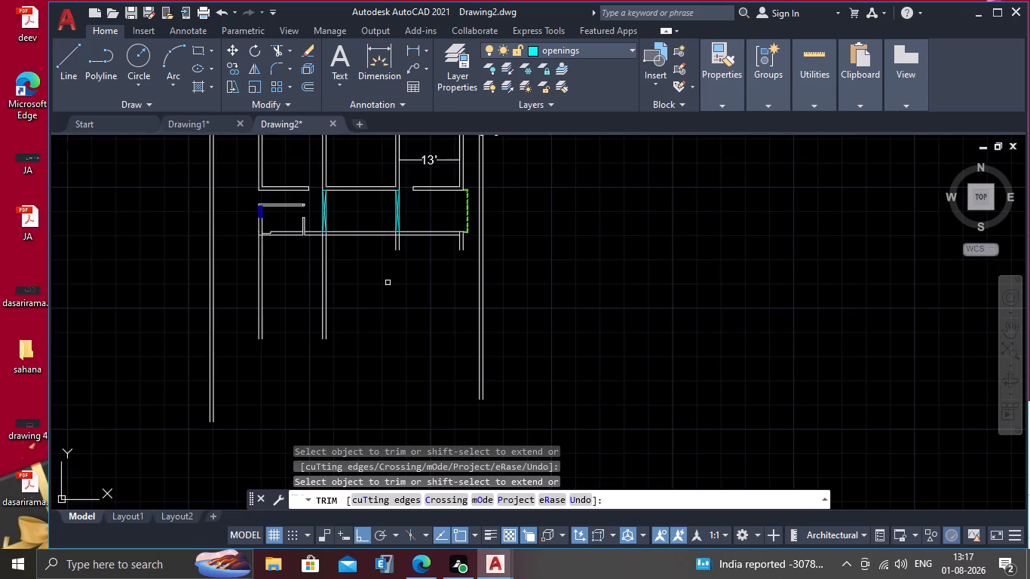
pyautogui.press('Escape')
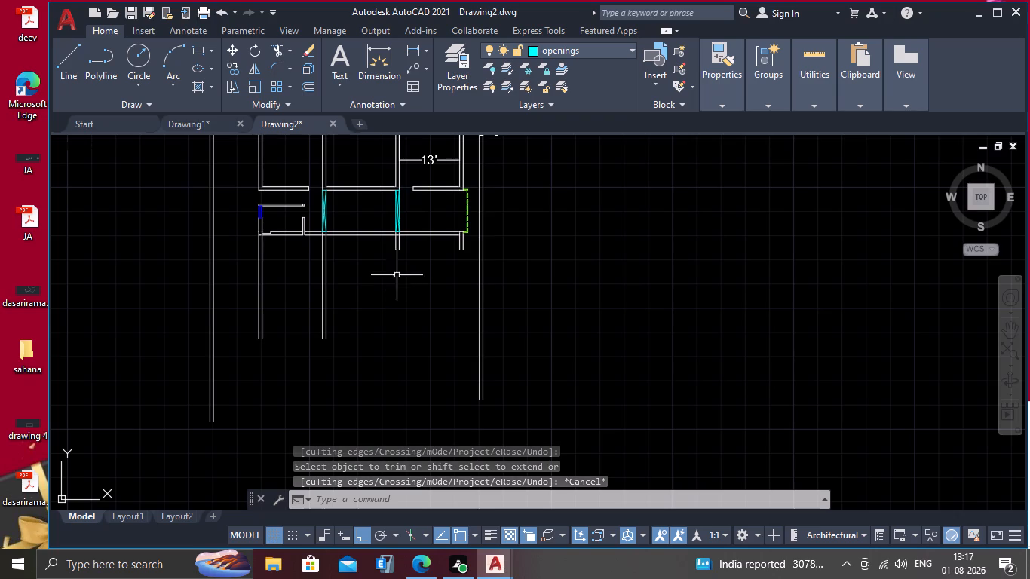
# Offset the lower line of the horizontal wall beneath the cross-marked openings 12' downward.
pyautogui.press('o')
pyautogui.press('Return')
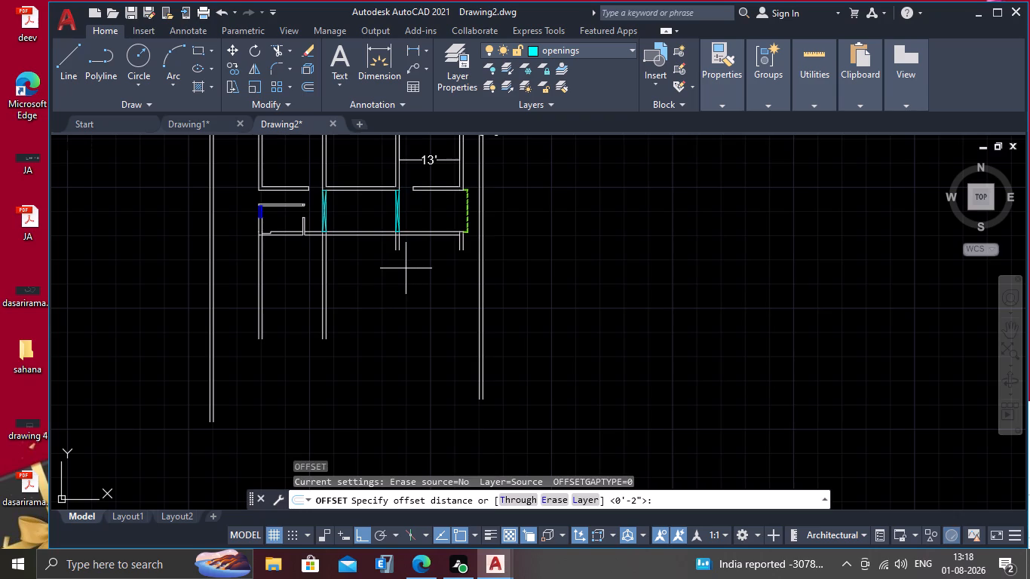
pyautogui.scroll(2, 406, 266)
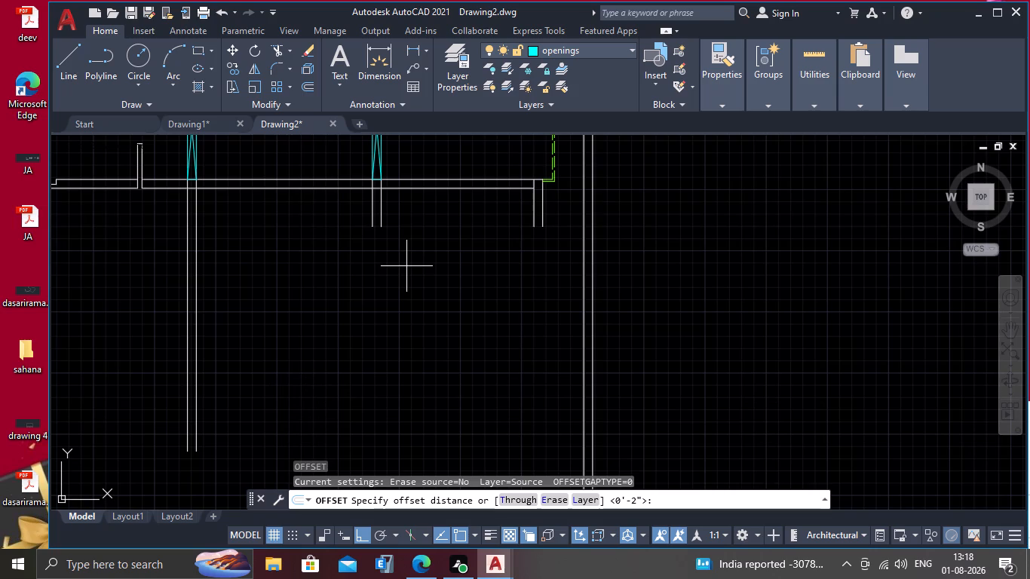
pyautogui.write('12;')
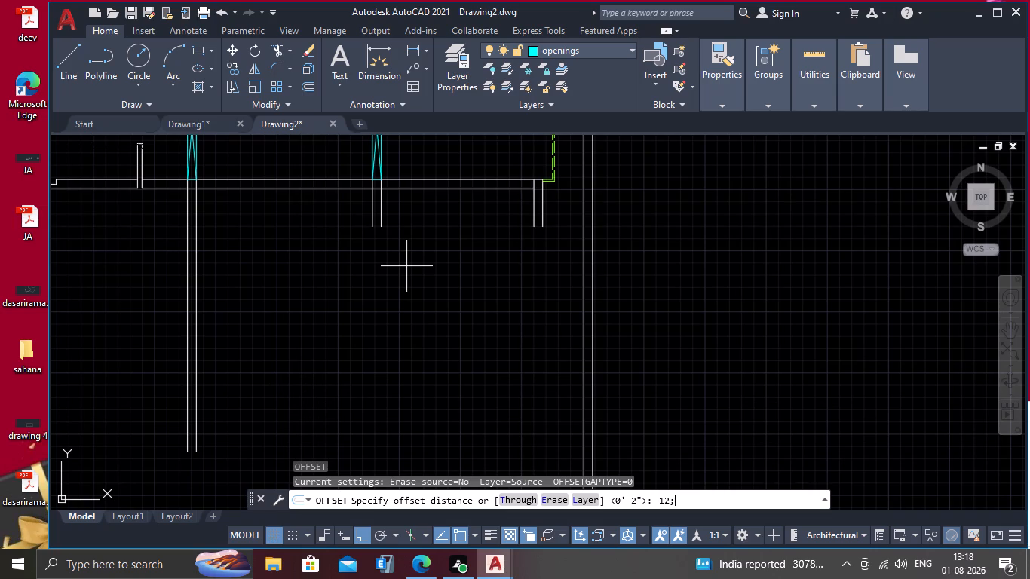
pyautogui.press('BackSpace')
pyautogui.press("'")
pyautogui.press('Return')
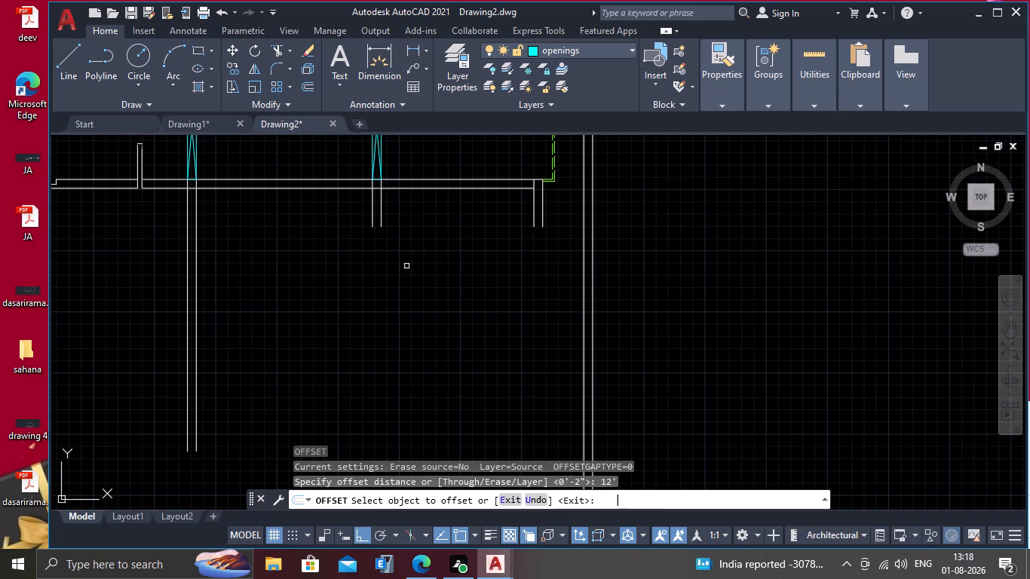
pyautogui.click(448, 190)
pyautogui.click(461, 308)
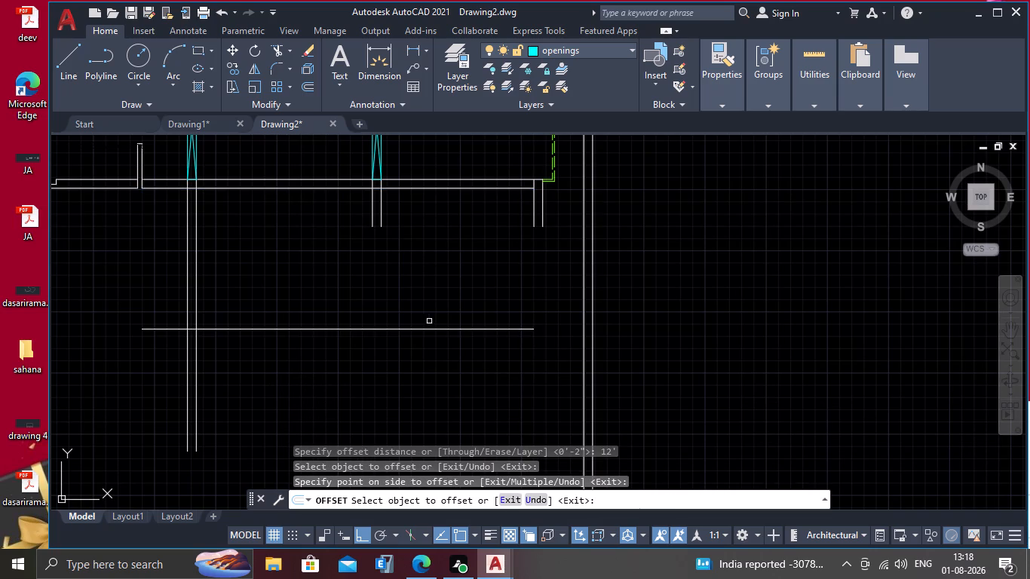
pyautogui.press('Escape')
# Make the wall layer current.
pyautogui.click(590, 49)
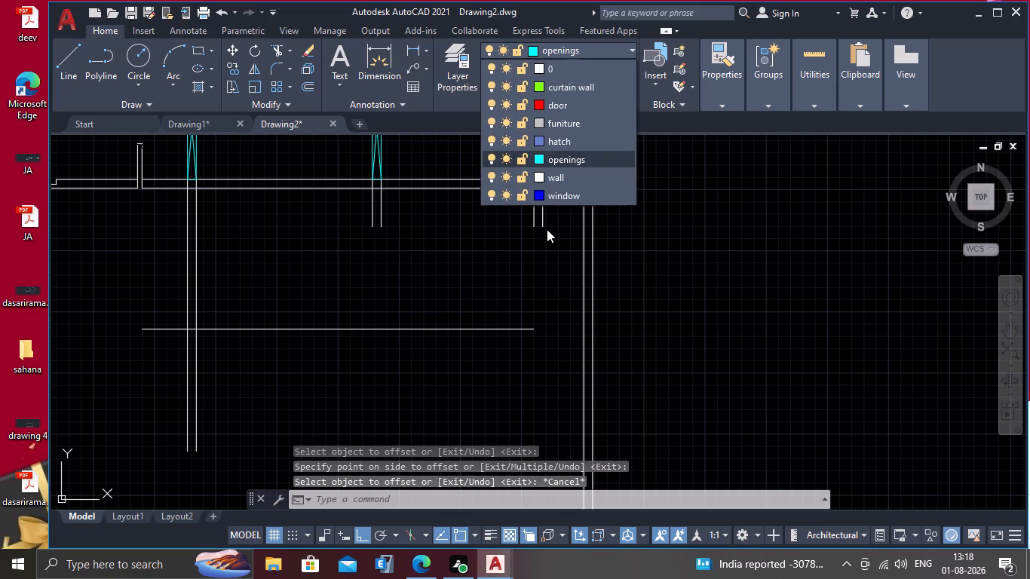
pyautogui.click(575, 177)
# Extend the short wall lines below the second cross-marked opening and at the east end down to the new horizontal line.
pyautogui.scroll(-2, 486, 253)
pyautogui.scroll(2, 437, 281)
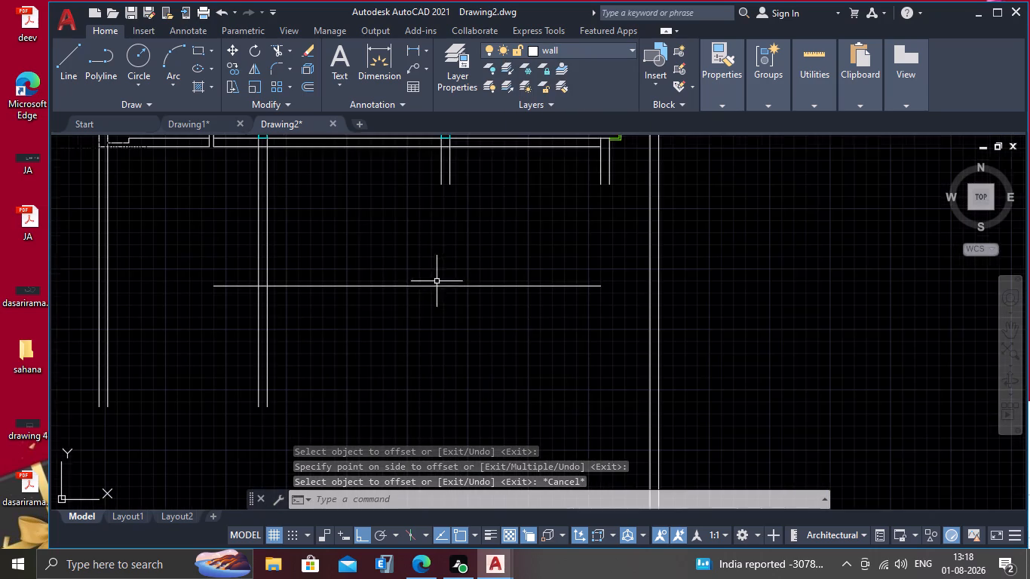
pyautogui.scroll(-1, 421, 280)
pyautogui.moveTo(431, 268); pyautogui.dragTo(437, 222, button='middle')
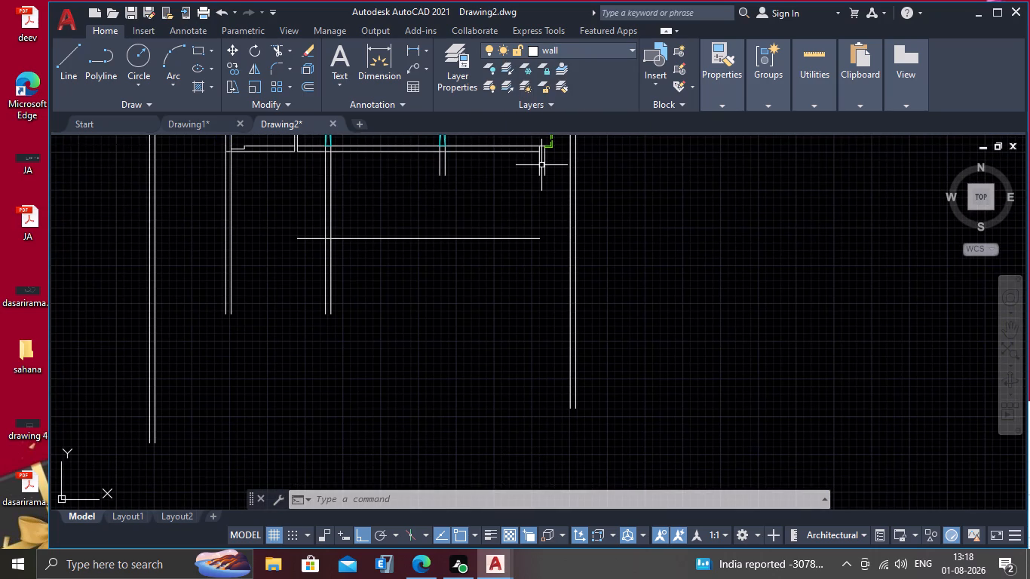
pyautogui.write('ex')
pyautogui.press('Return')
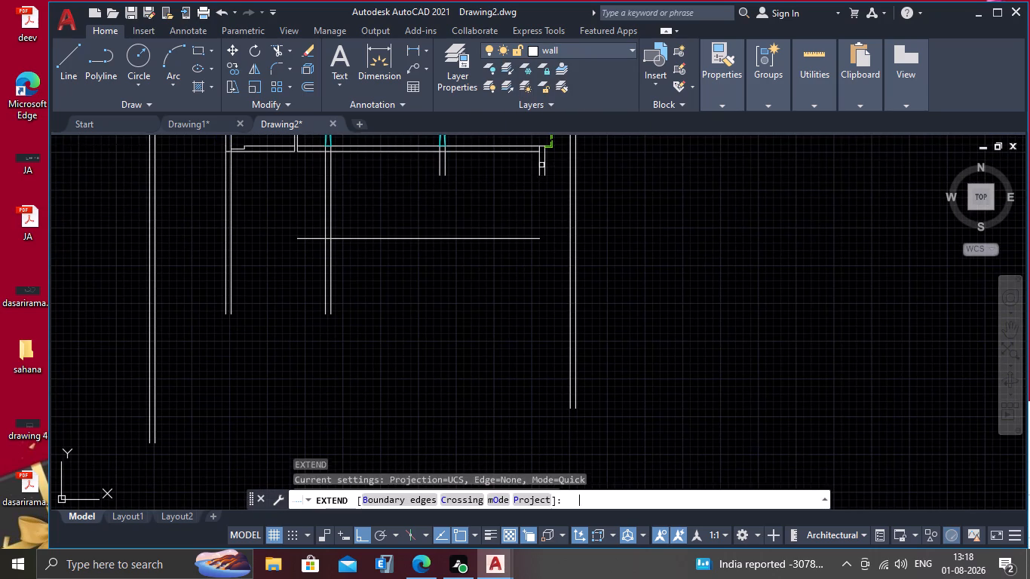
pyautogui.click(553, 167)
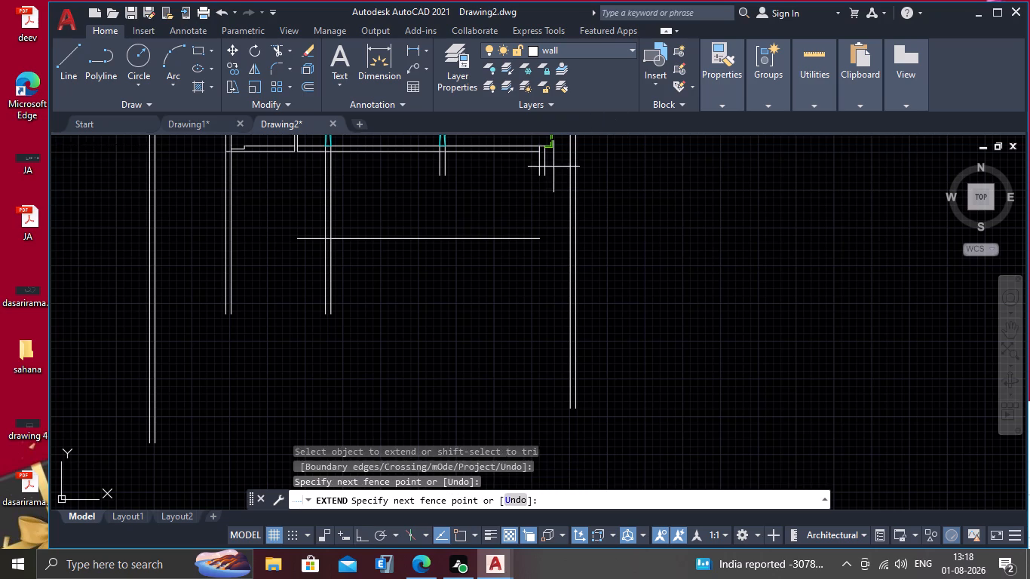
pyautogui.click(433, 169)
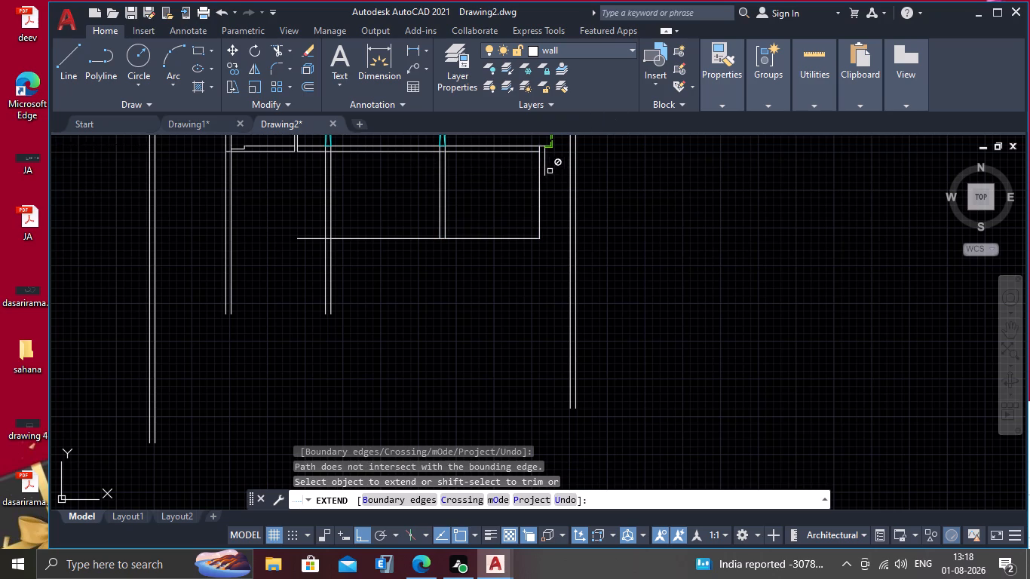
pyautogui.click(544, 172)
pyautogui.press('Escape')
pyautogui.scroll(-1, 517, 210)
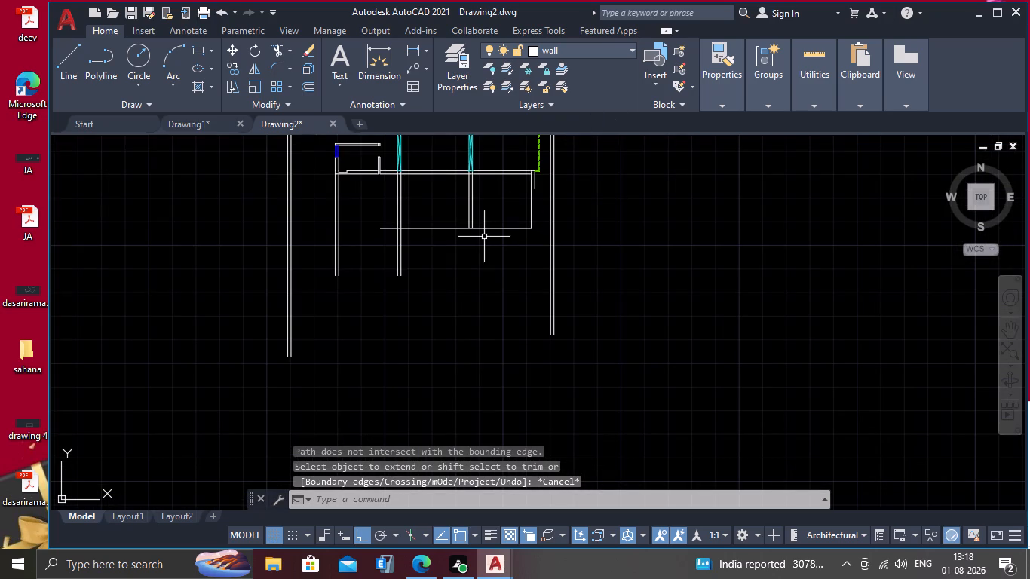
# Trim away the vertical wall lines below the first cross-marked opening, from the opening's lower edge to the new horizontal line.
pyautogui.scroll(-1, 482, 238)
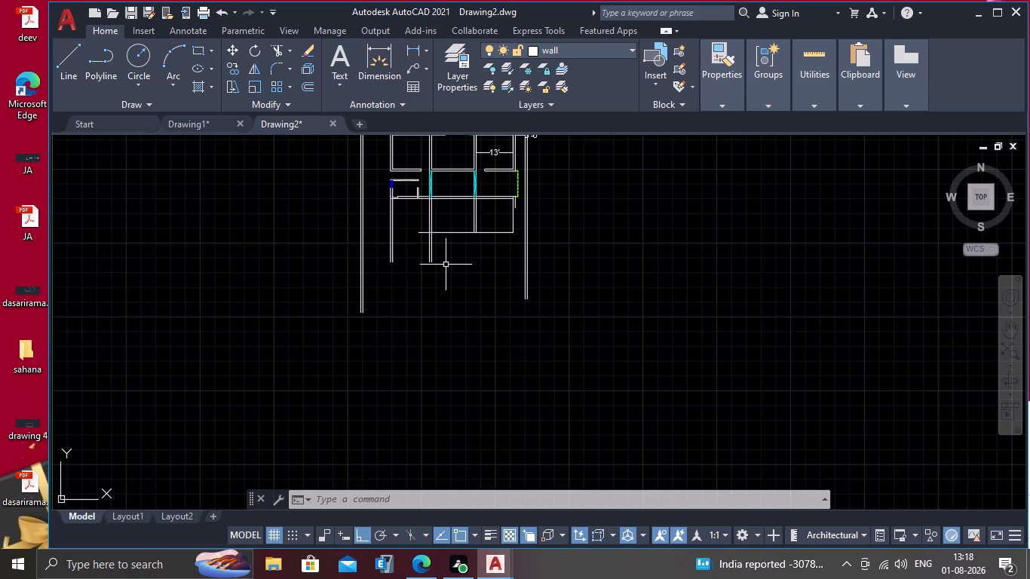
pyautogui.scroll(1, 506, 260)
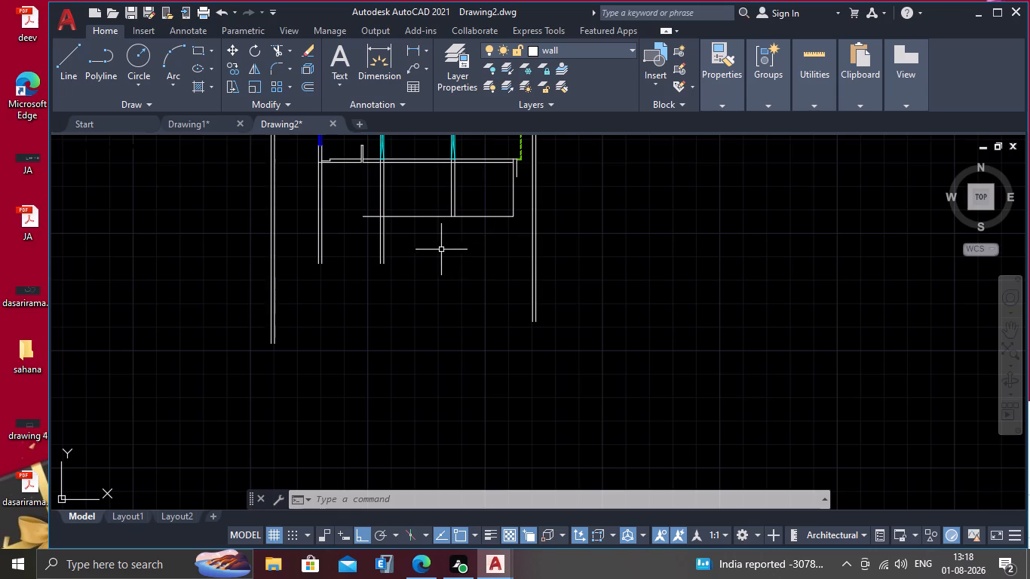
pyautogui.scroll(-1, 439, 250)
pyautogui.scroll(2, 419, 227)
pyautogui.moveTo(421, 228); pyautogui.dragTo(424, 313, button='middle')
pyautogui.scroll(1, 399, 265)
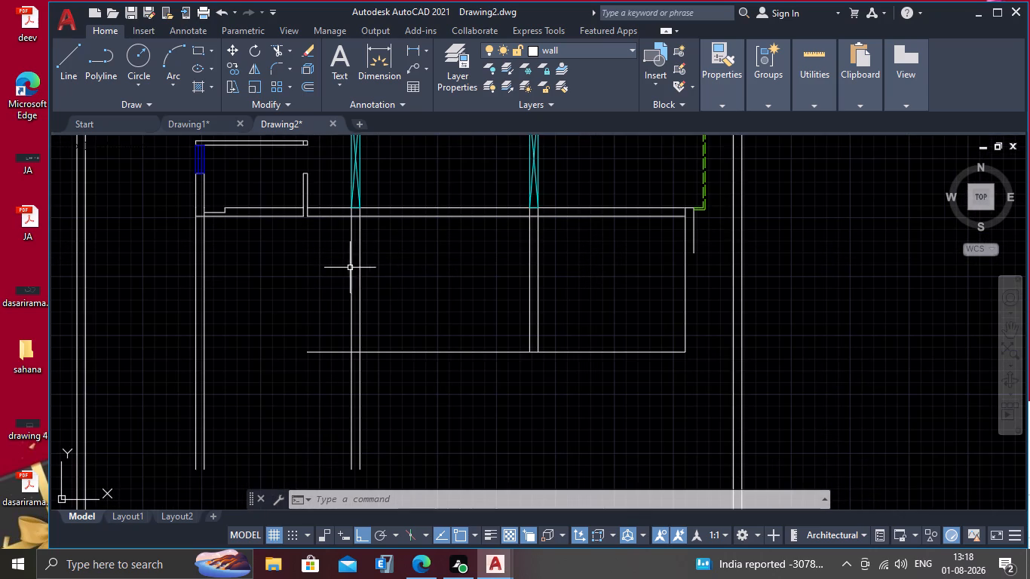
pyautogui.write('tr')
pyautogui.press('Return')
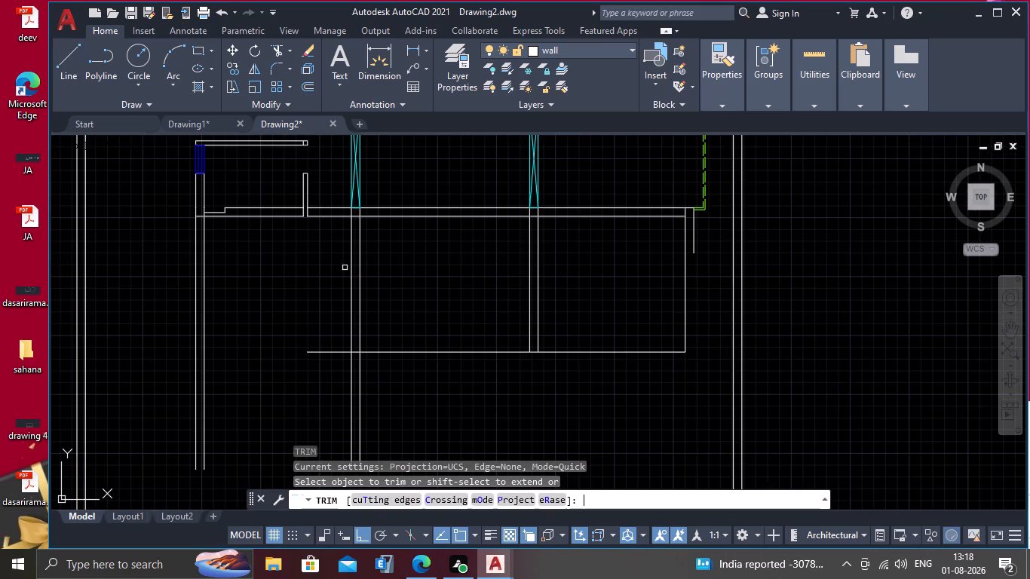
pyautogui.click(382, 258)
pyautogui.click(308, 299)
pyautogui.scroll(2, 361, 181)
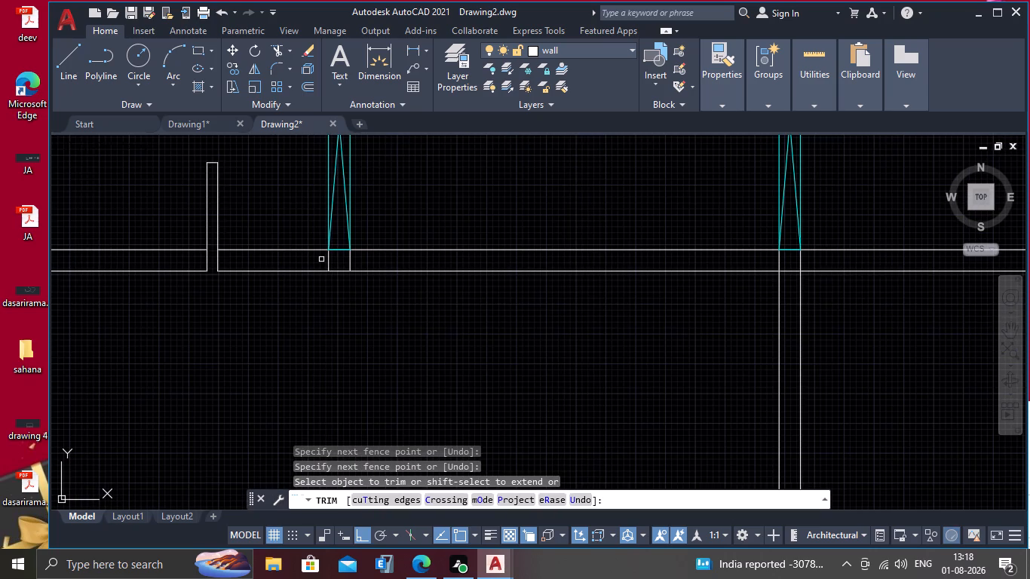
pyautogui.scroll(-1, 321, 259)
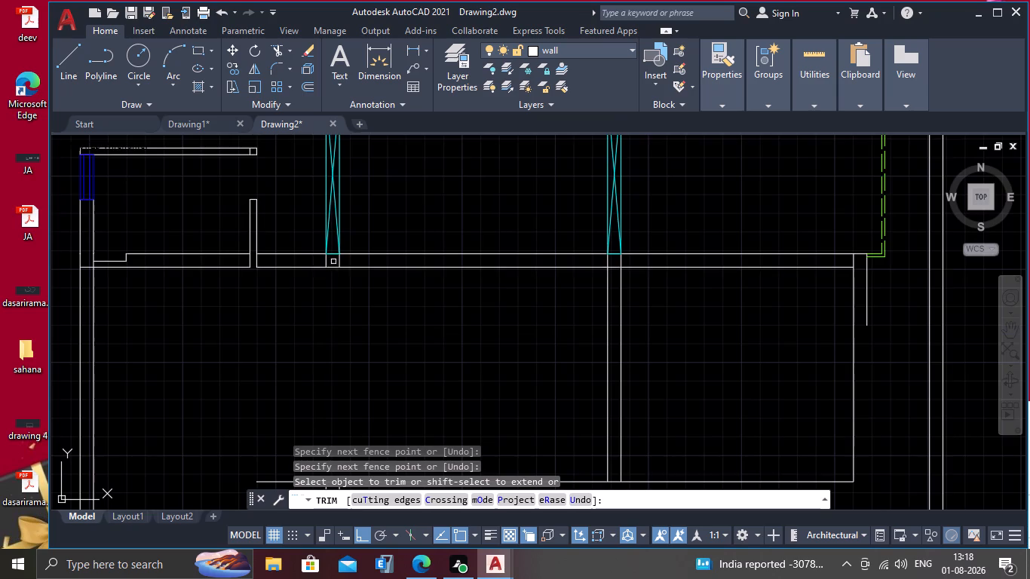
pyautogui.scroll(2, 333, 262)
pyautogui.scroll(-1, 333, 262)
pyautogui.scroll(2, 333, 262)
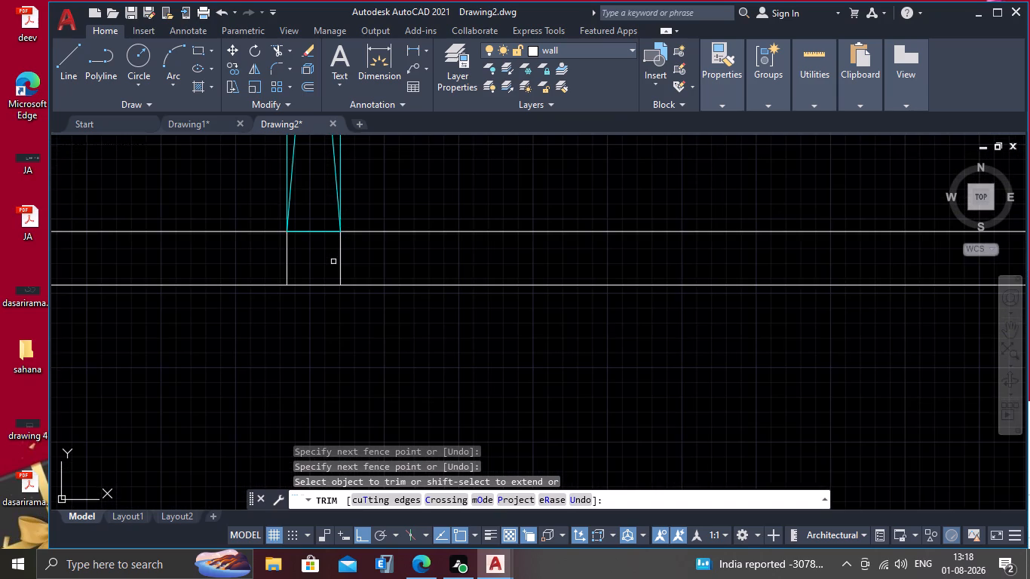
pyautogui.click(354, 256)
pyautogui.click(254, 265)
pyautogui.scroll(-4, 269, 259)
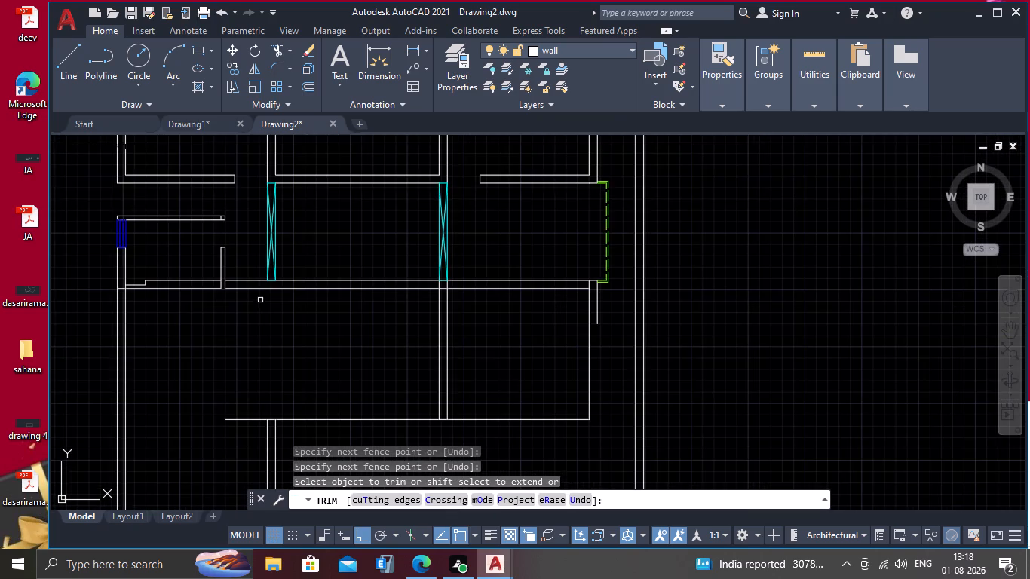
# Trim the overlapping lines where the vertical wall below the second cross-marked opening meets the horizontal wall.
pyautogui.moveTo(268, 323); pyautogui.dragTo(347, 309, button='middle')
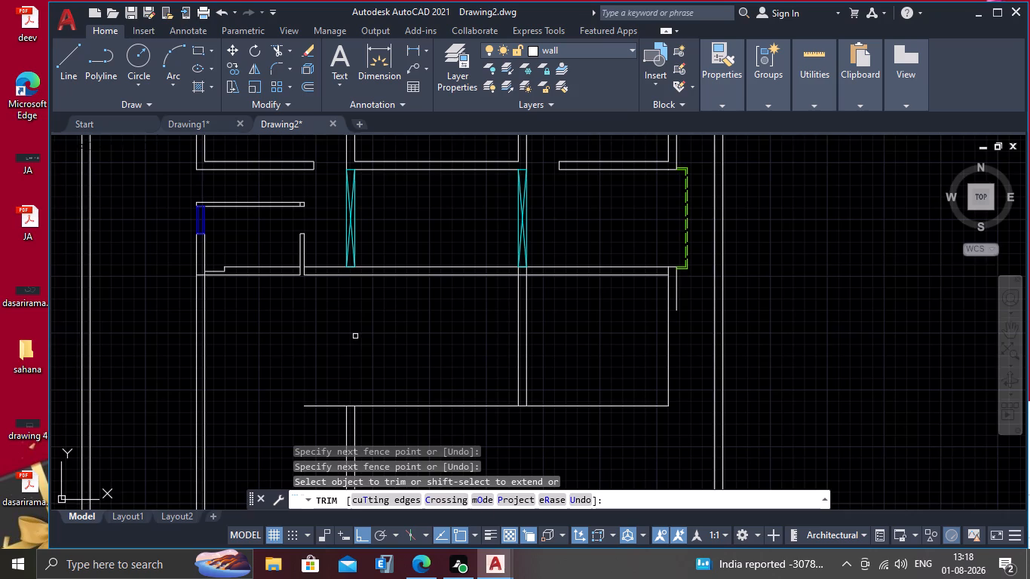
pyautogui.moveTo(355, 336); pyautogui.dragTo(377, 327, button='middle')
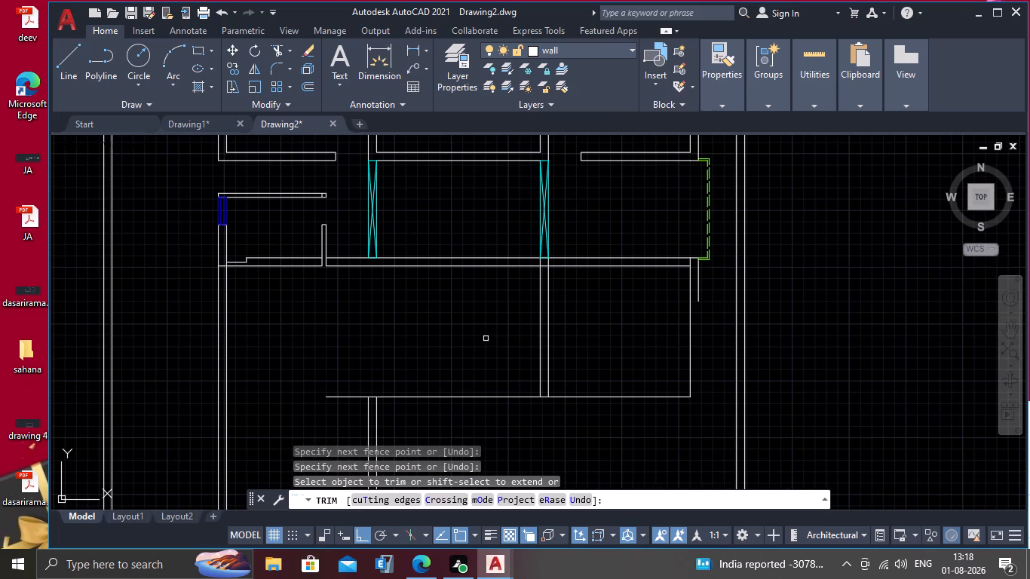
pyautogui.scroll(2, 497, 296)
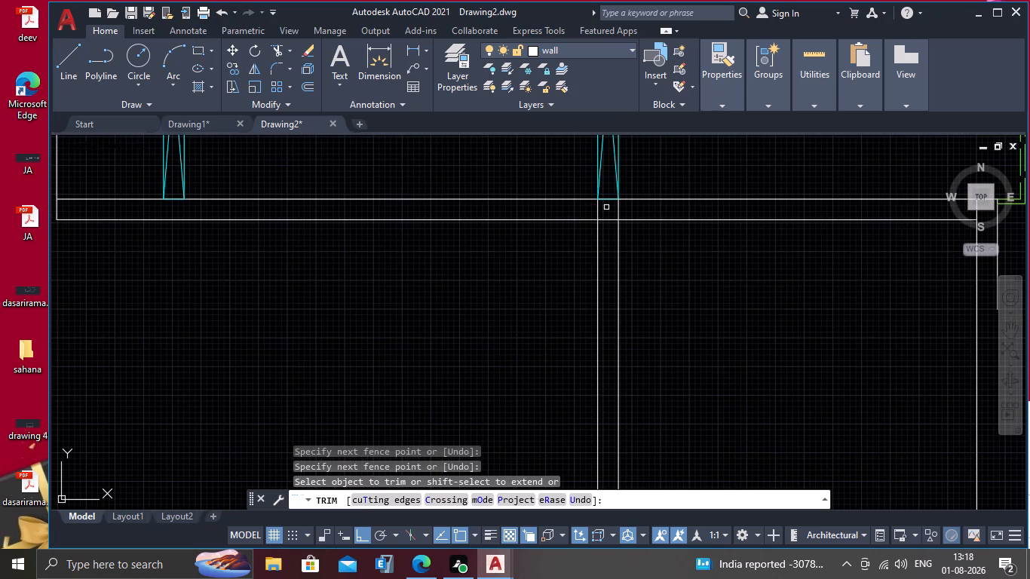
pyautogui.click(605, 207)
pyautogui.click(580, 213)
pyautogui.click(600, 214)
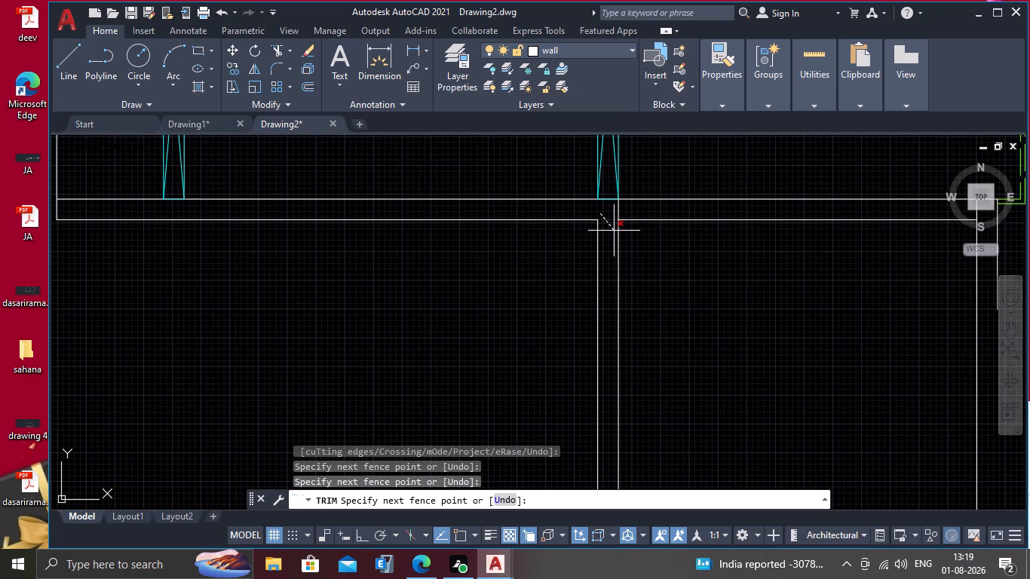
pyautogui.click(614, 231)
pyautogui.scroll(-2, 556, 281)
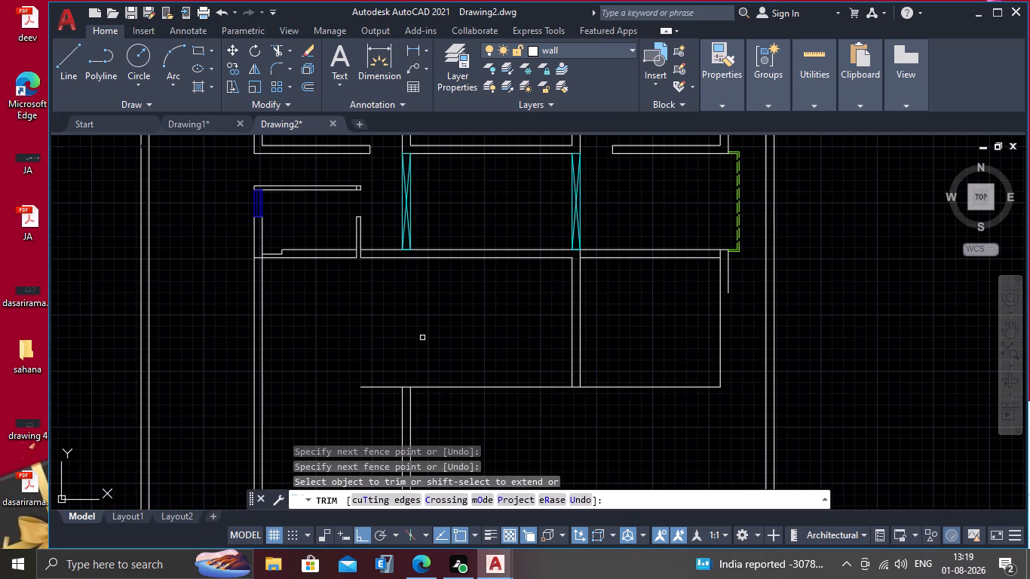
pyautogui.moveTo(422, 338); pyautogui.dragTo(436, 323, button='middle')
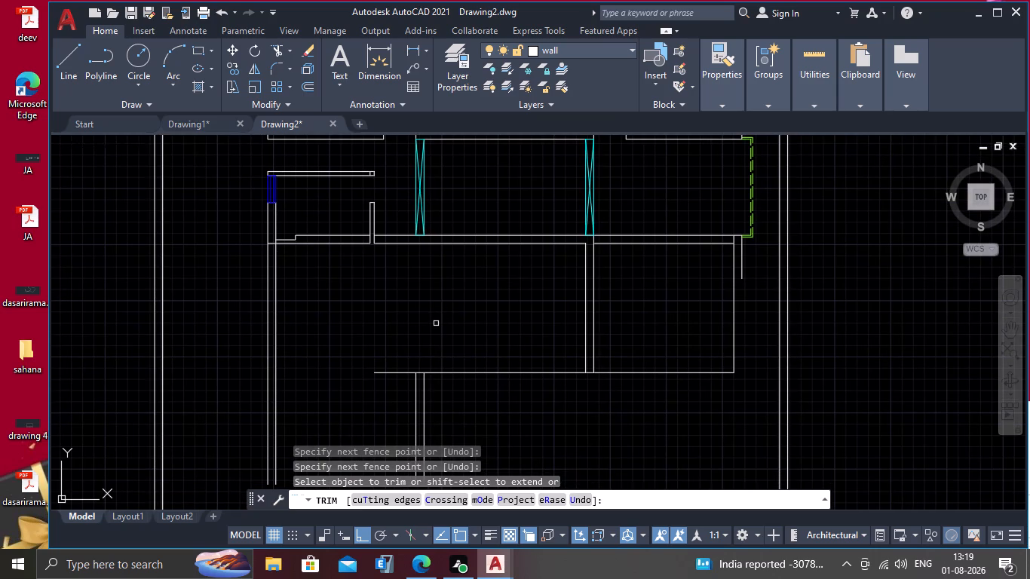
pyautogui.press('Escape')
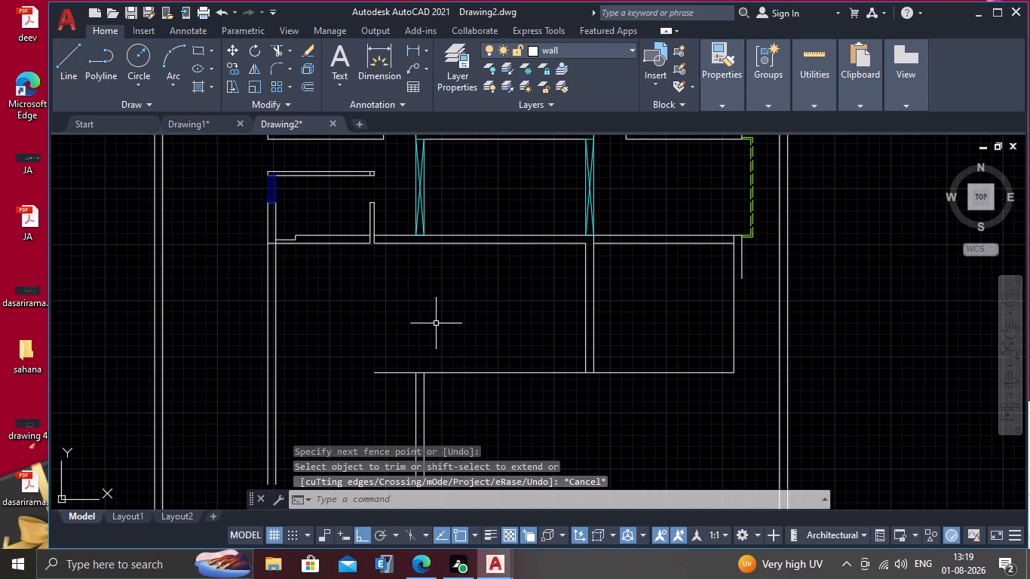
# Offset the new bottom line 9" downward and the room's east vertical line 9" outward to give both walls thickness.
pyautogui.moveTo(596, 421); pyautogui.dragTo(590, 354, button='middle')
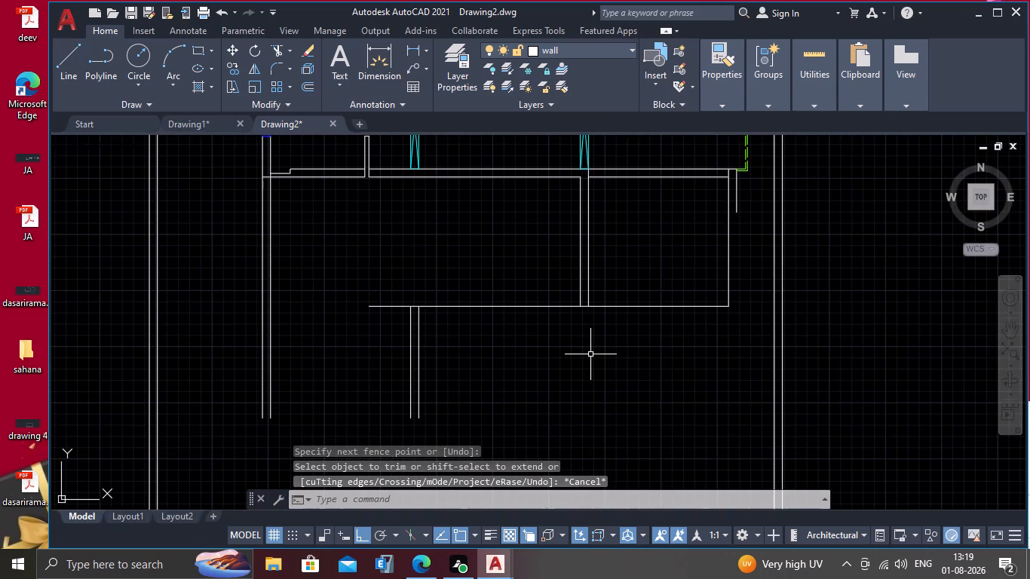
pyautogui.press('o')
pyautogui.press('Return')
pyautogui.write('9"')
pyautogui.press('Return')
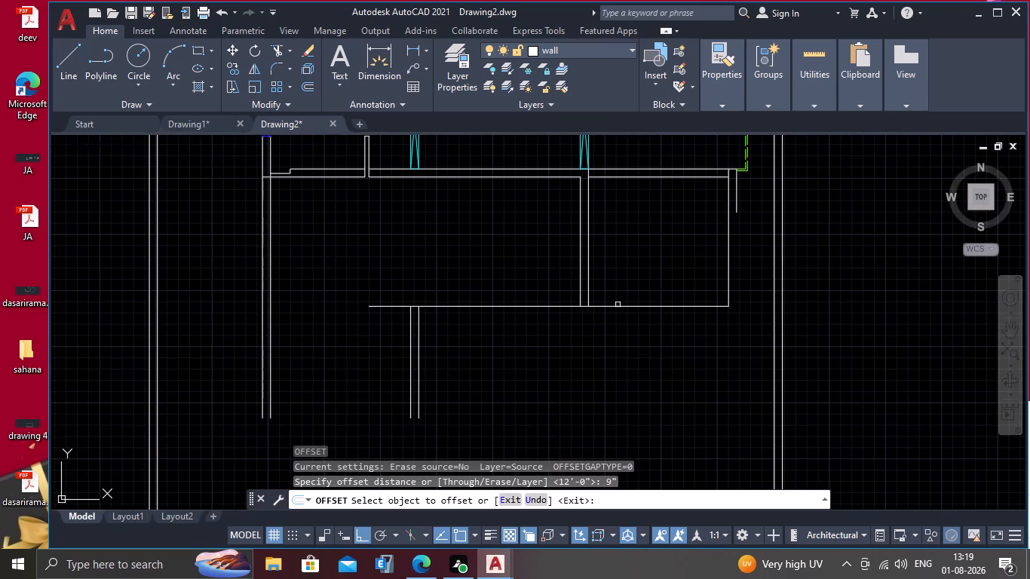
pyautogui.click(645, 308)
pyautogui.moveTo(646, 349); pyautogui.dragTo(657, 345)
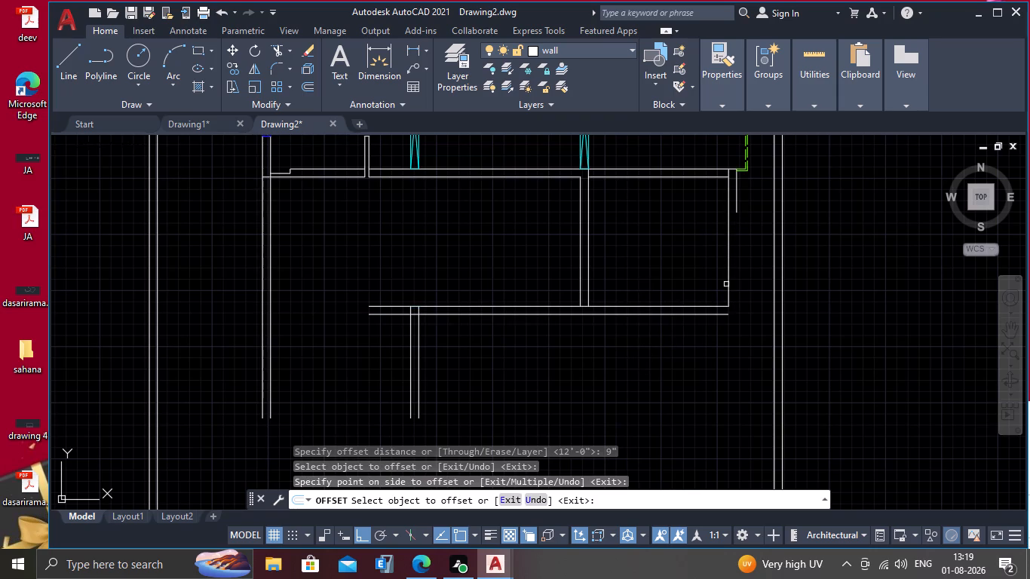
pyautogui.click(728, 283)
pyautogui.click(743, 281)
pyautogui.press('Escape')
# Delete the short leftover line overlapping the new outer line of the east wall.
pyautogui.scroll(2, 750, 216)
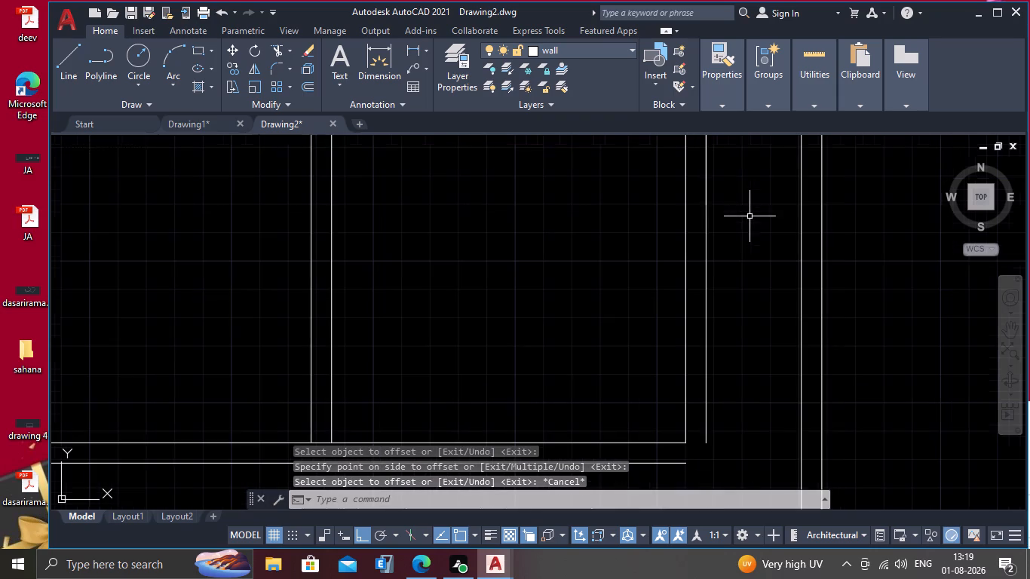
pyautogui.click(708, 198)
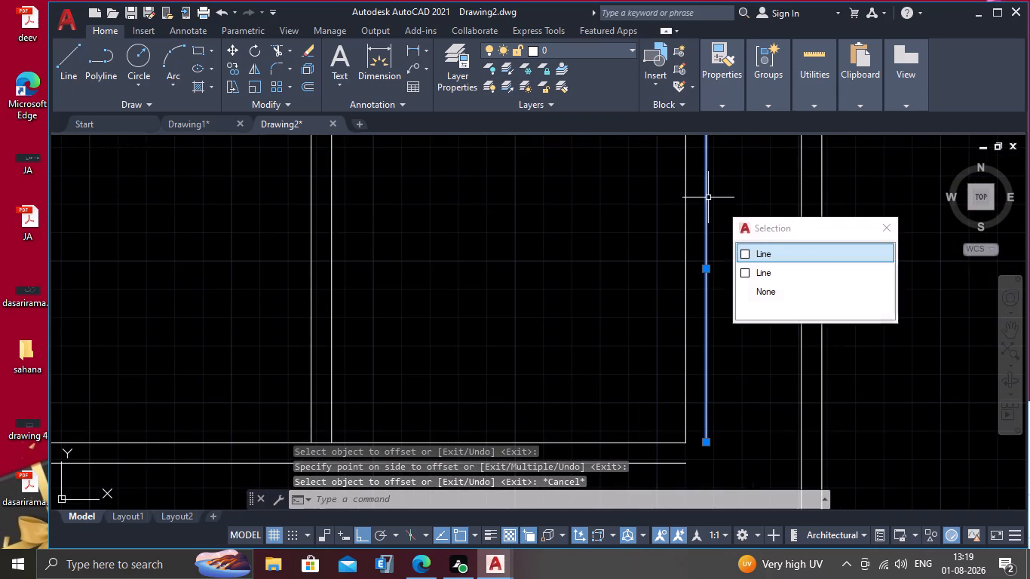
pyautogui.click(768, 274)
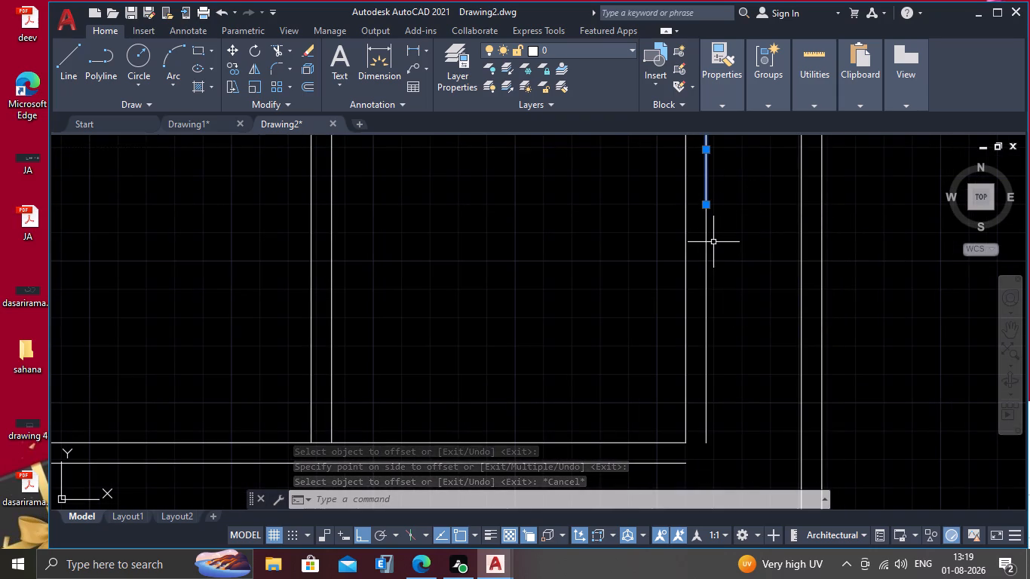
pyautogui.press('Delete')
# Fillet the bottom wall's outer line and the east wall's outer line into a closed square corner with radius 0.
pyautogui.scroll(-2, 713, 247)
pyautogui.moveTo(676, 360); pyautogui.dragTo(667, 317, button='middle')
pyautogui.scroll(2, 685, 301)
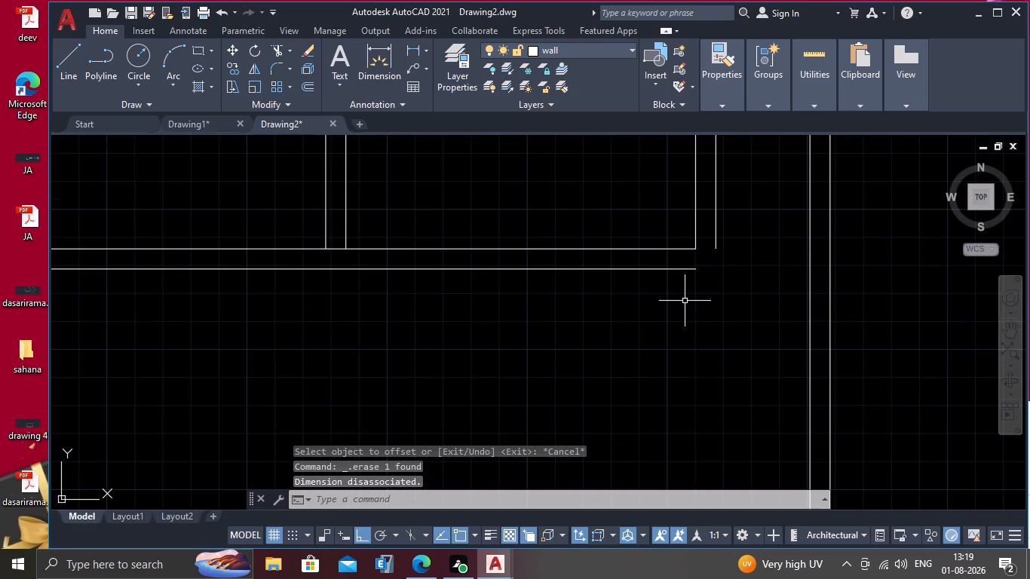
pyautogui.press('f')
pyautogui.press('Return')
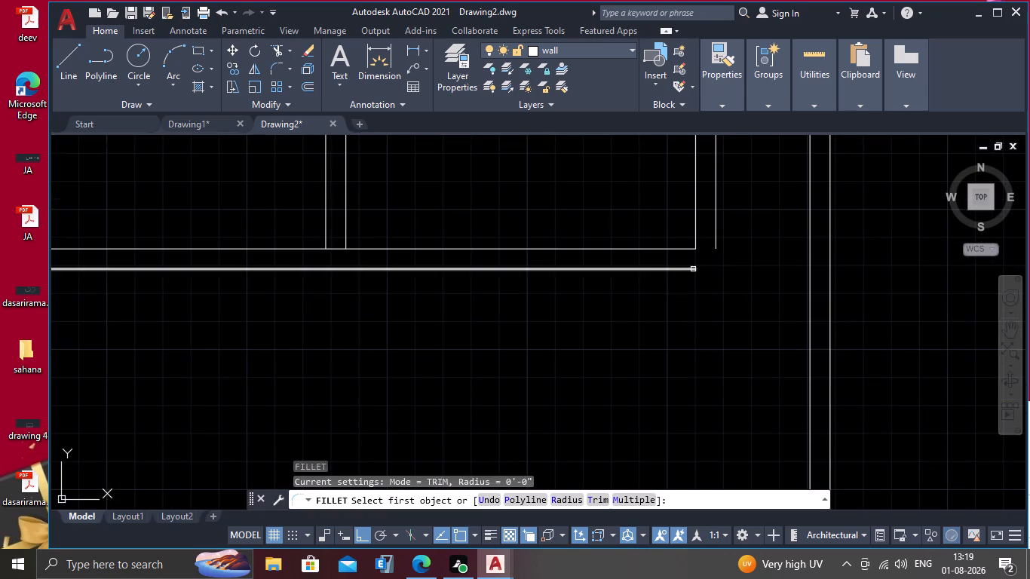
pyautogui.click(693, 269)
pyautogui.click(715, 241)
pyautogui.press('Escape')
# Offset the west line of the wall below the second cross-marked opening 11'6" westward.
pyautogui.scroll(-2, 694, 283)
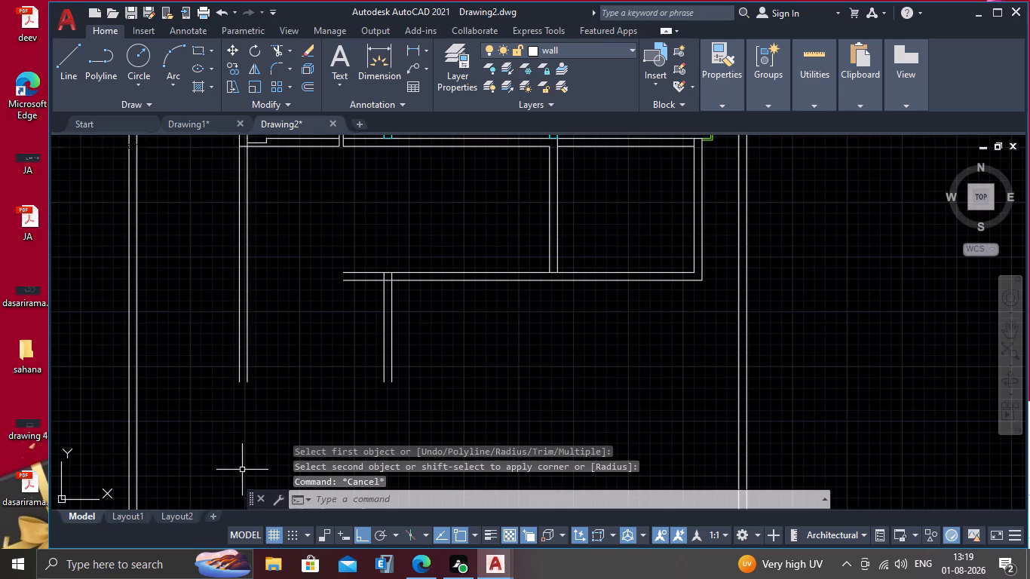
pyautogui.scroll(-1, 269, 392)
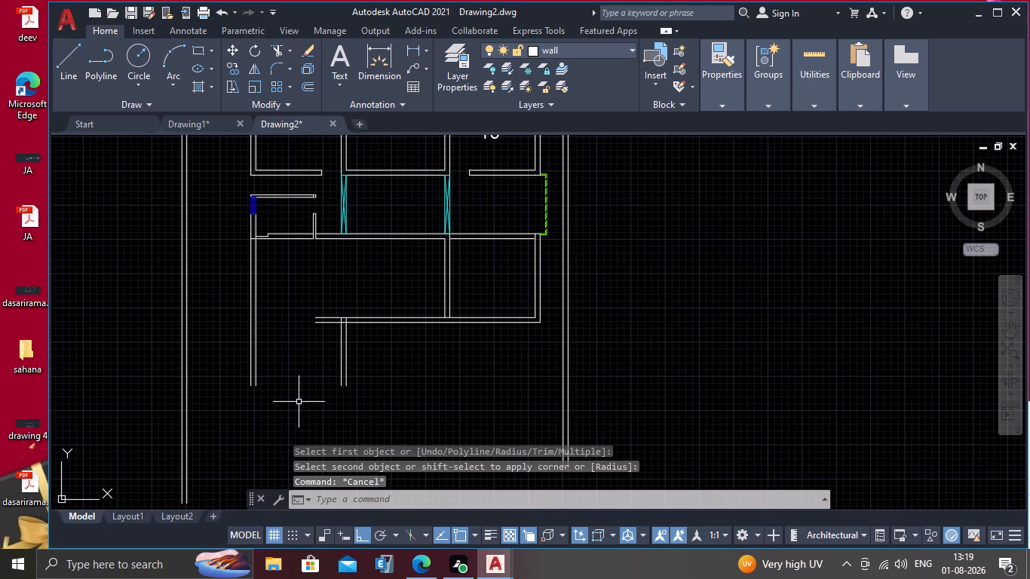
pyautogui.moveTo(325, 300); pyautogui.dragTo(337, 253, button='middle')
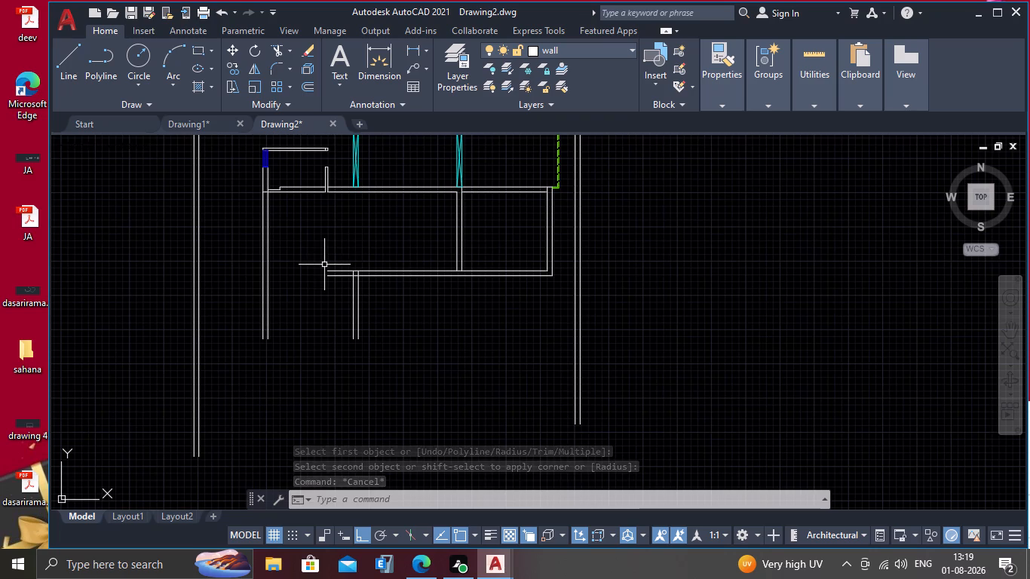
pyautogui.scroll(1, 324, 265)
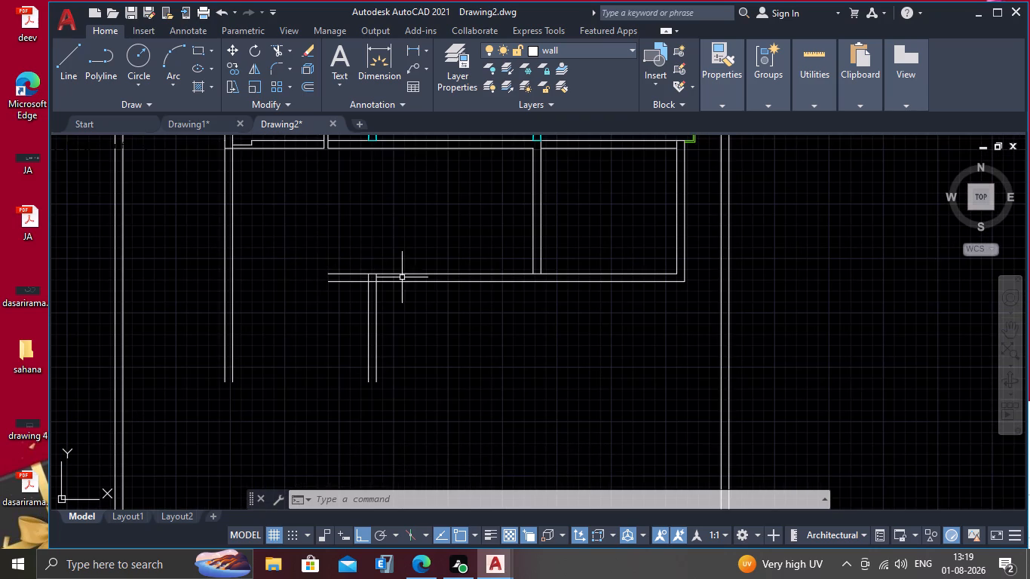
pyautogui.scroll(-2, 403, 277)
pyautogui.moveTo(524, 214); pyautogui.dragTo(521, 253, button='middle')
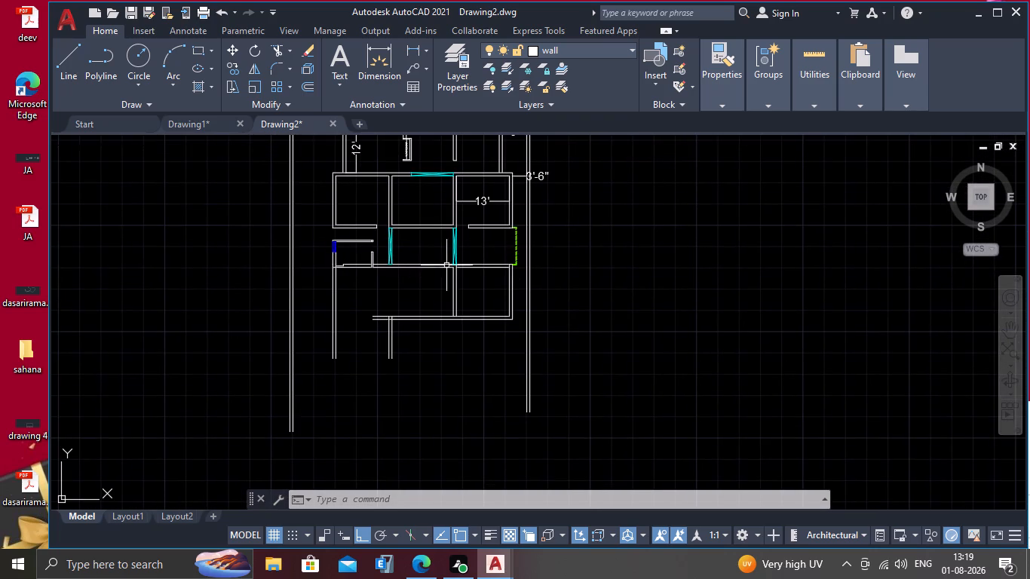
pyautogui.scroll(1, 449, 244)
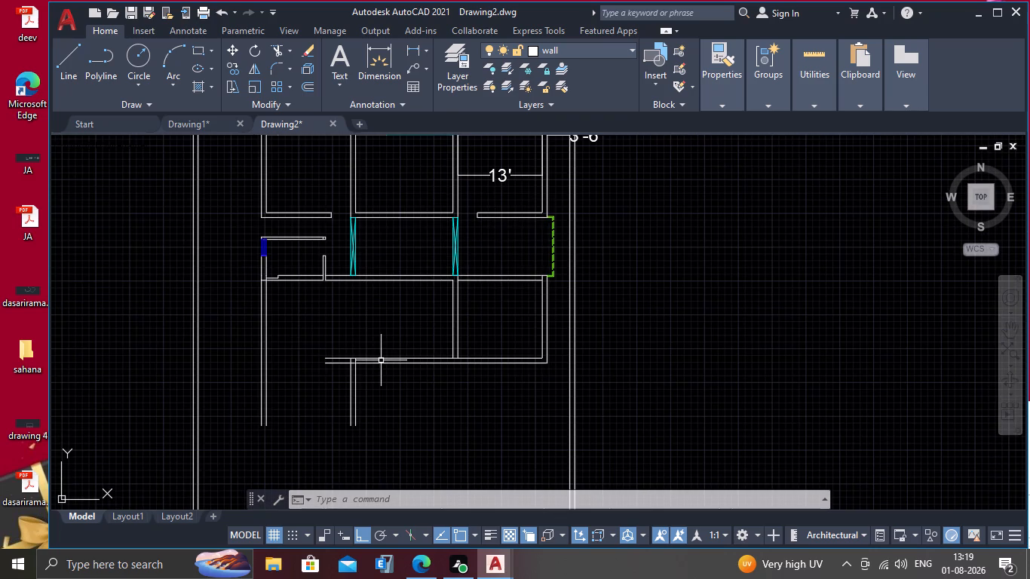
pyautogui.scroll(-1, 381, 360)
pyautogui.moveTo(341, 403); pyautogui.dragTo(403, 374, button='middle')
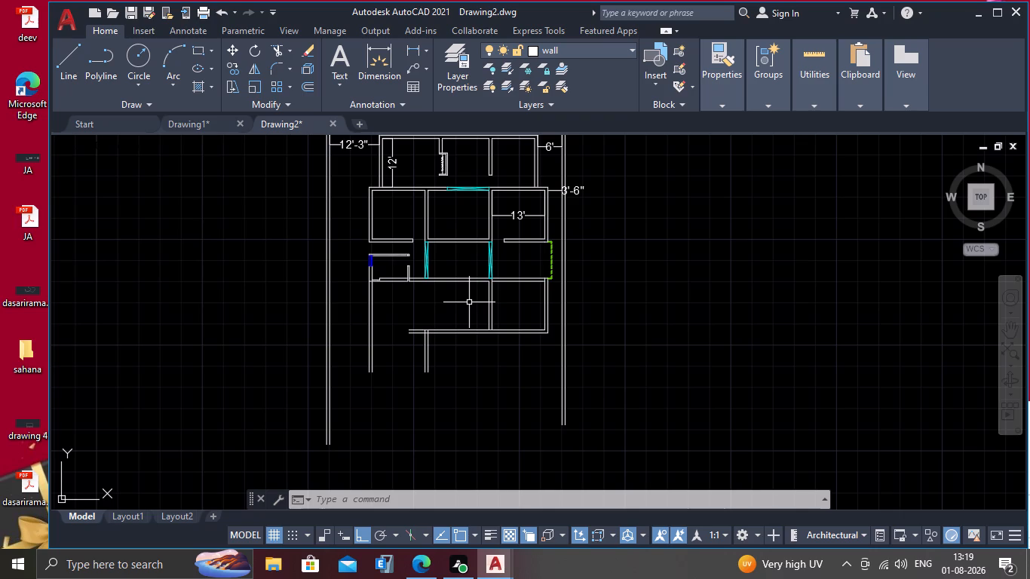
pyautogui.scroll(2, 469, 302)
pyautogui.press('o')
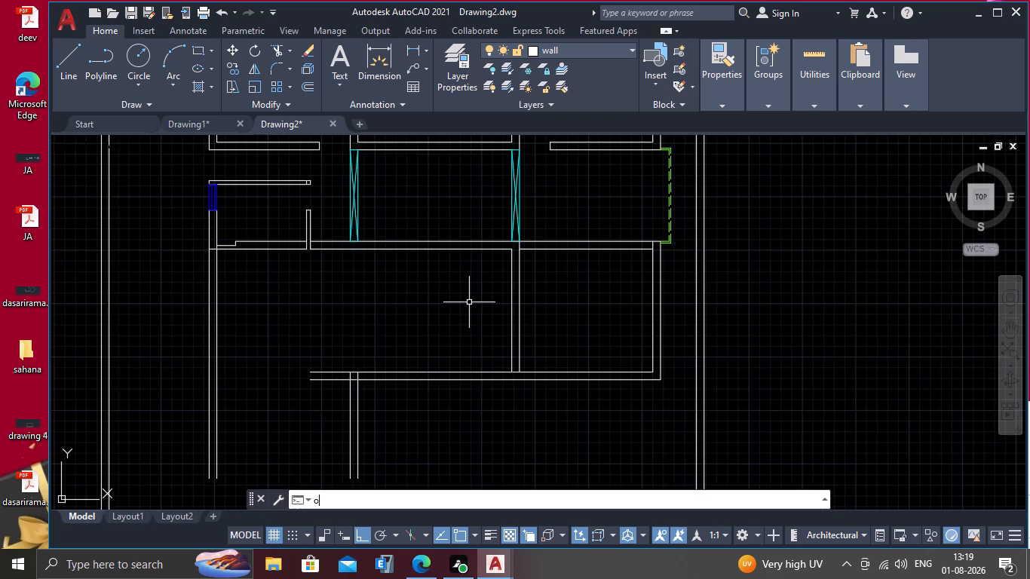
pyautogui.press('Return')
pyautogui.write("11'")
pyautogui.write('6"')
pyautogui.press('Return')
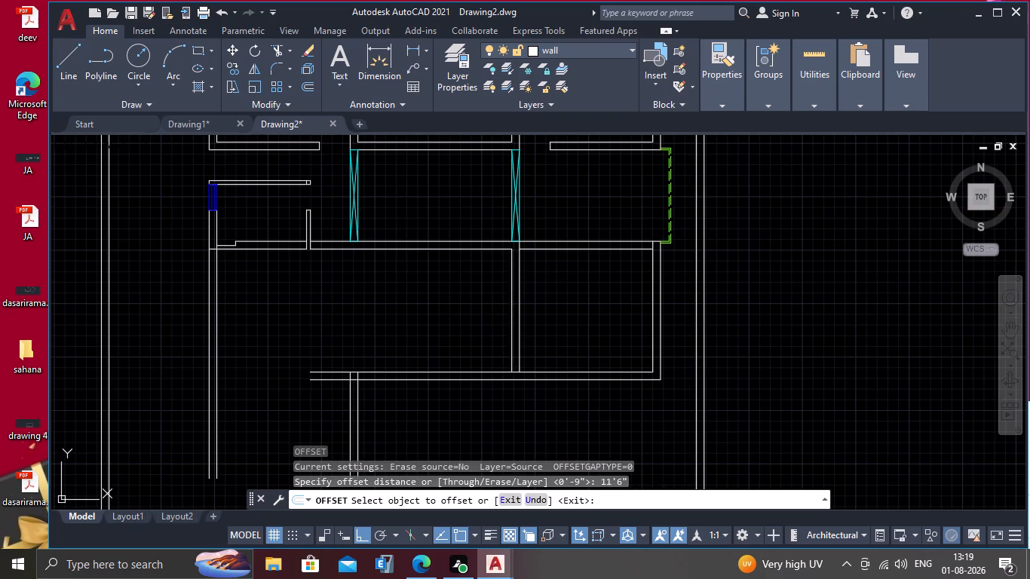
pyautogui.click(511, 317)
pyautogui.click(392, 311)
pyautogui.press('Escape')
# Offset the new vertical line 9" westward to give the partition wall thickness.
pyautogui.press('o')
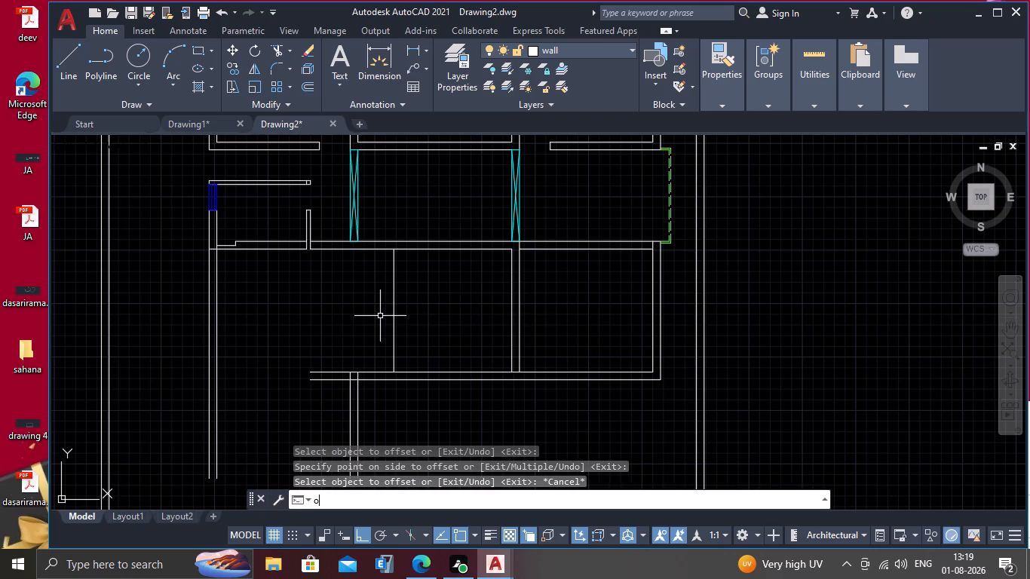
pyautogui.press('Return')
pyautogui.write('9"')
pyautogui.press('Return')
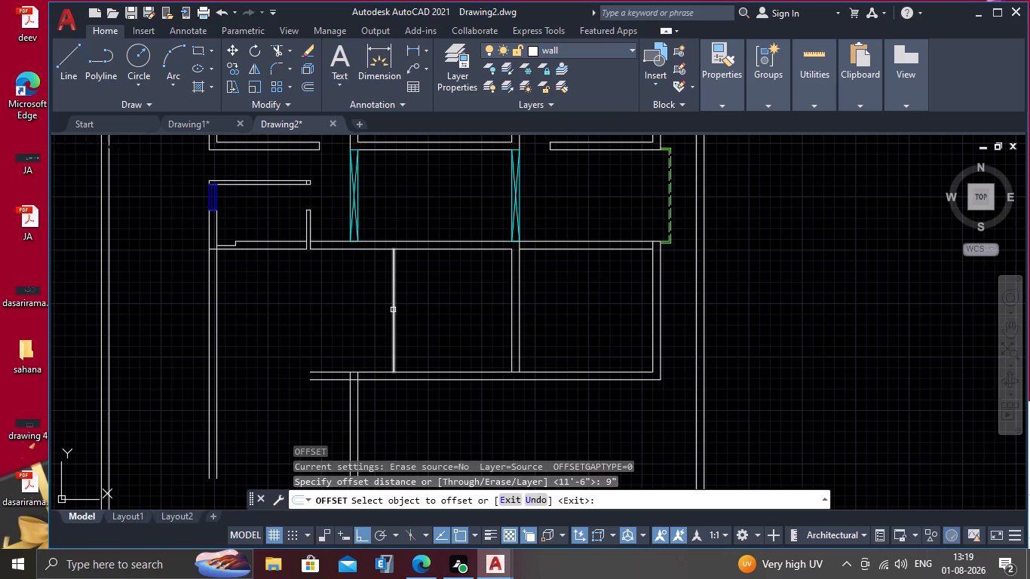
pyautogui.moveTo(393, 310); pyautogui.dragTo(384, 314)
pyautogui.click(315, 328)
pyautogui.press('Escape')
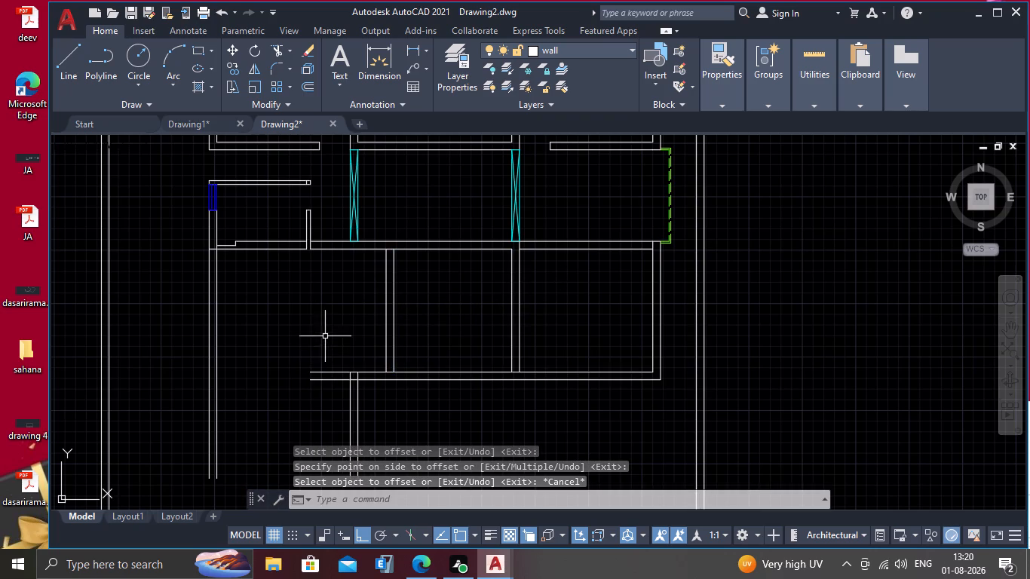
# Examine the small room with the blue window and the unfinished walls around it on the plan's west side.
pyautogui.moveTo(329, 327); pyautogui.dragTo(341, 262, button='middle')
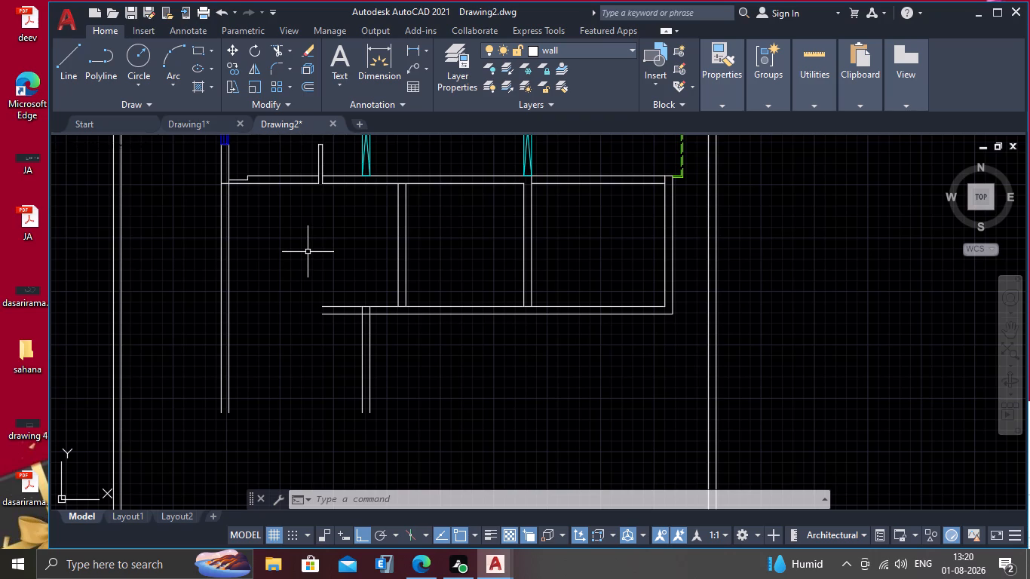
pyautogui.scroll(-1, 303, 255)
pyautogui.moveTo(303, 255); pyautogui.dragTo(320, 291, button='middle')
pyautogui.scroll(1, 269, 260)
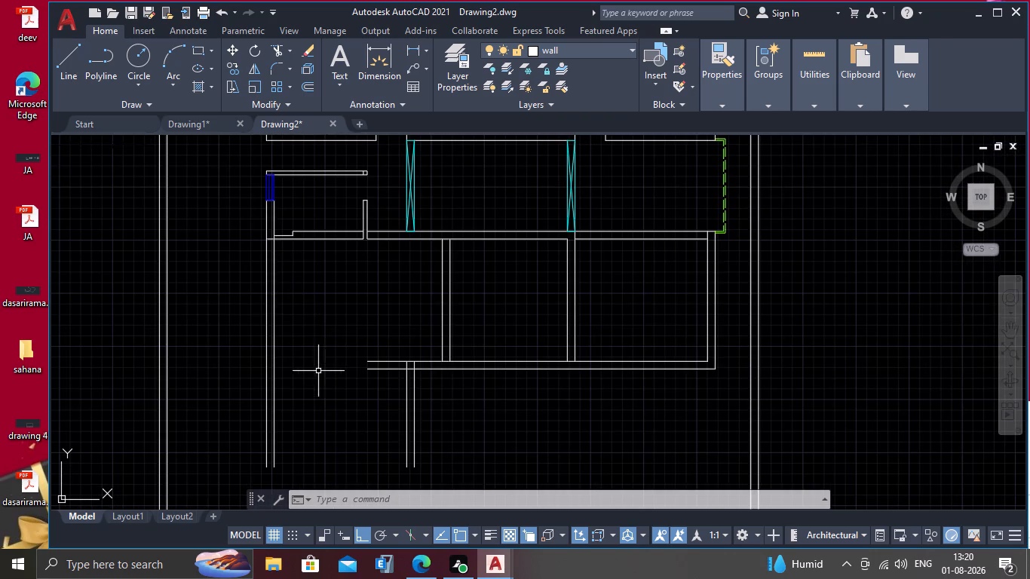
pyautogui.scroll(-1, 313, 370)
pyautogui.moveTo(312, 370); pyautogui.dragTo(322, 353, button='middle')
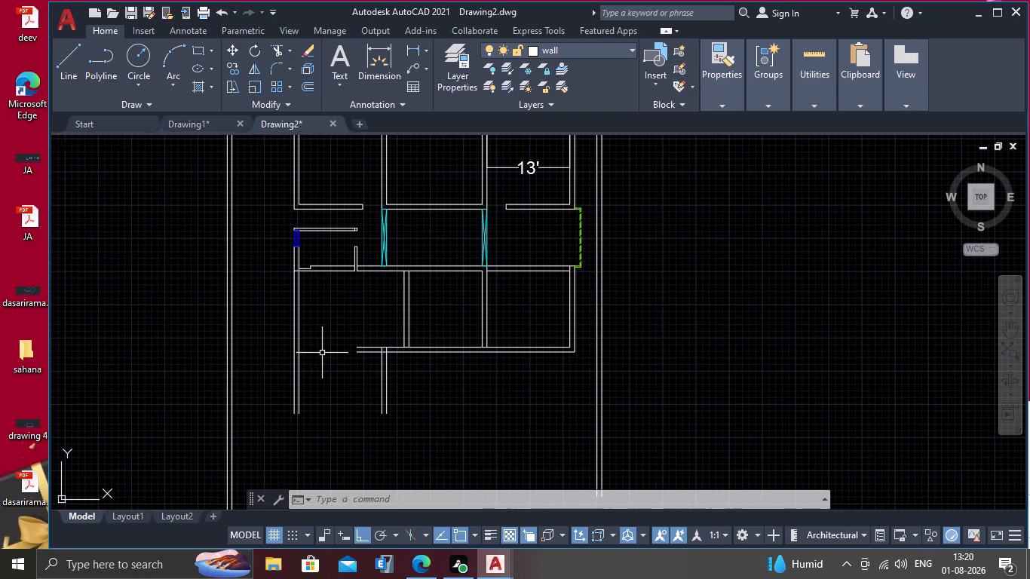
pyautogui.moveTo(317, 317); pyautogui.dragTo(325, 373, button='middle')
pyautogui.scroll(2, 321, 303)
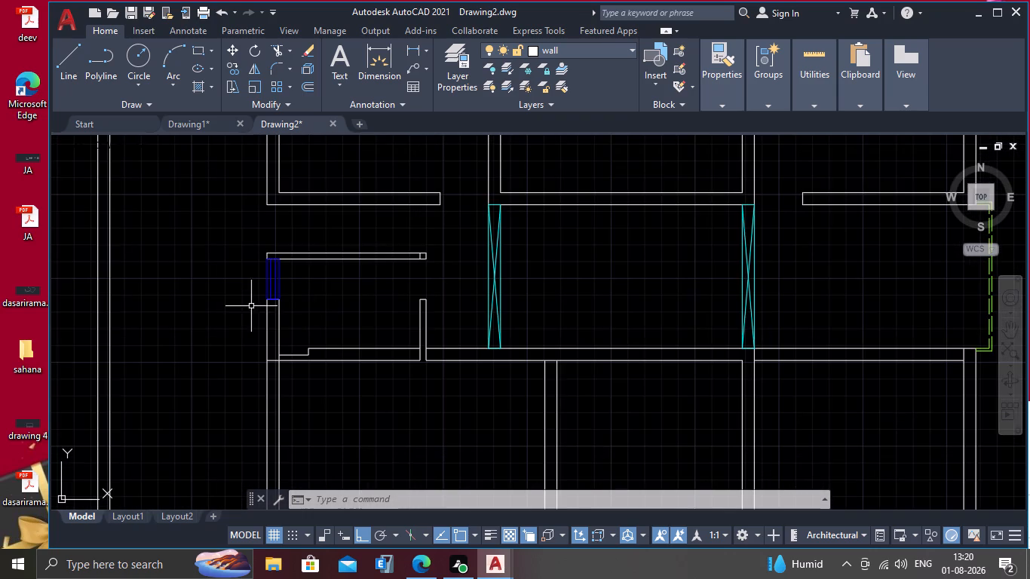
pyautogui.moveTo(284, 320); pyautogui.dragTo(287, 282, button='middle')
pyautogui.scroll(1, 302, 284)
pyautogui.scroll(-1, 302, 284)
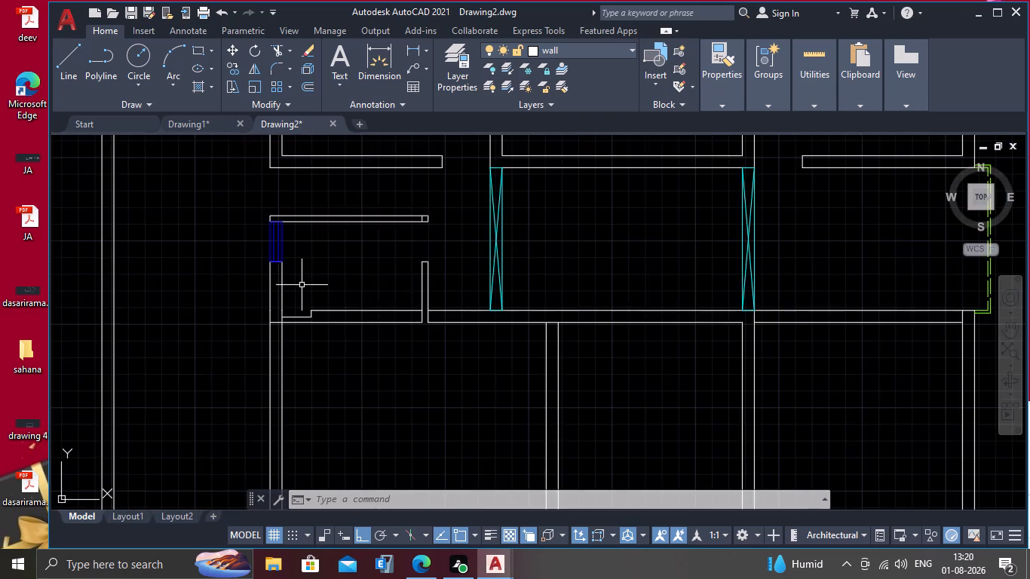
pyautogui.scroll(-1, 301, 286)
pyautogui.moveTo(299, 306); pyautogui.dragTo(284, 230, button='middle')
pyautogui.moveTo(295, 291); pyautogui.dragTo(287, 270, button='middle')
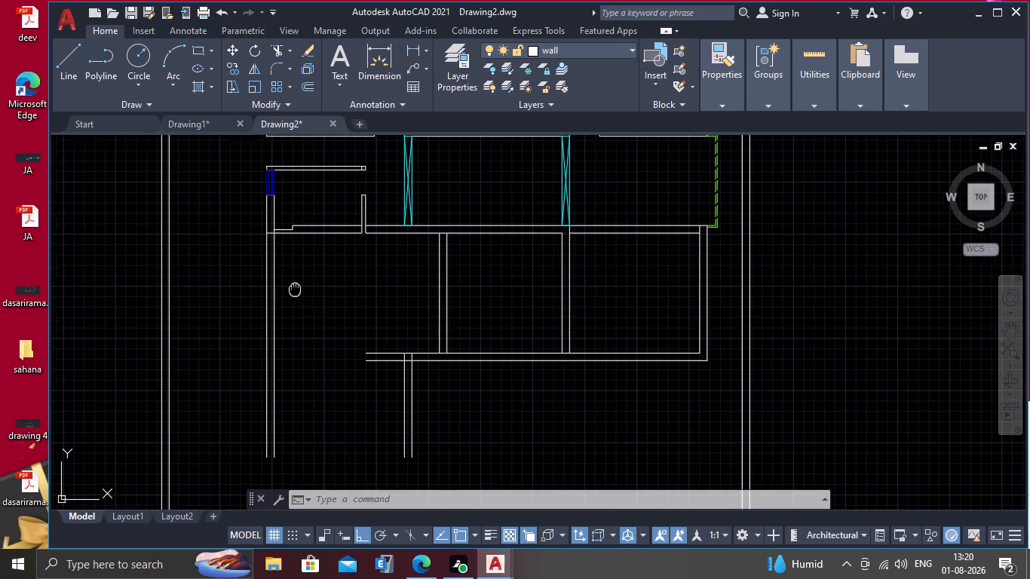
pyautogui.moveTo(287, 270); pyautogui.dragTo(277, 249, button='middle')
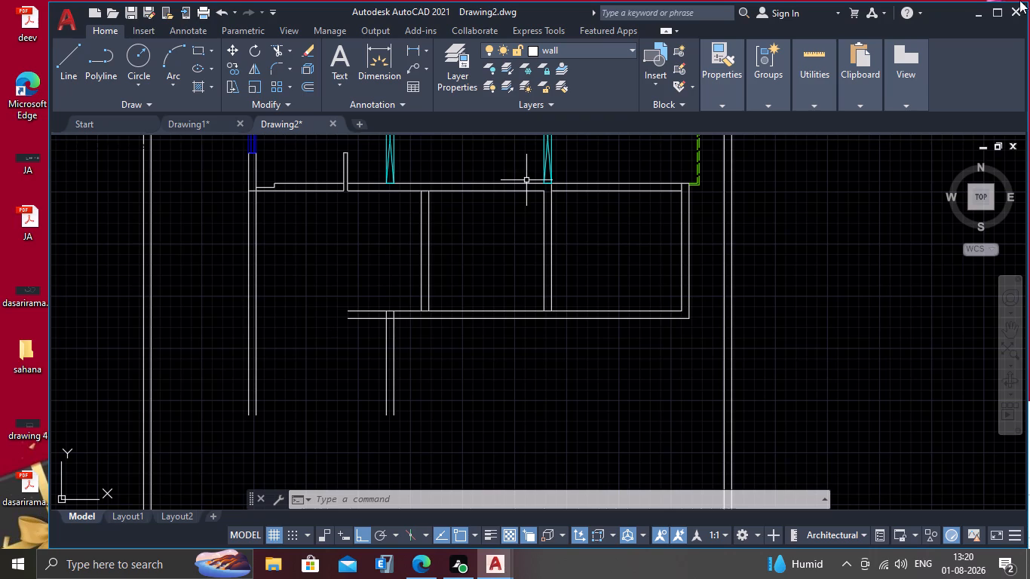
# Maximize the application window.
pyautogui.click(995, 5)
# Delete the small west room's horizontal walls, blue window and corner step, together with the long west wall lines running below it.
pyautogui.scroll(-2, 744, 269)
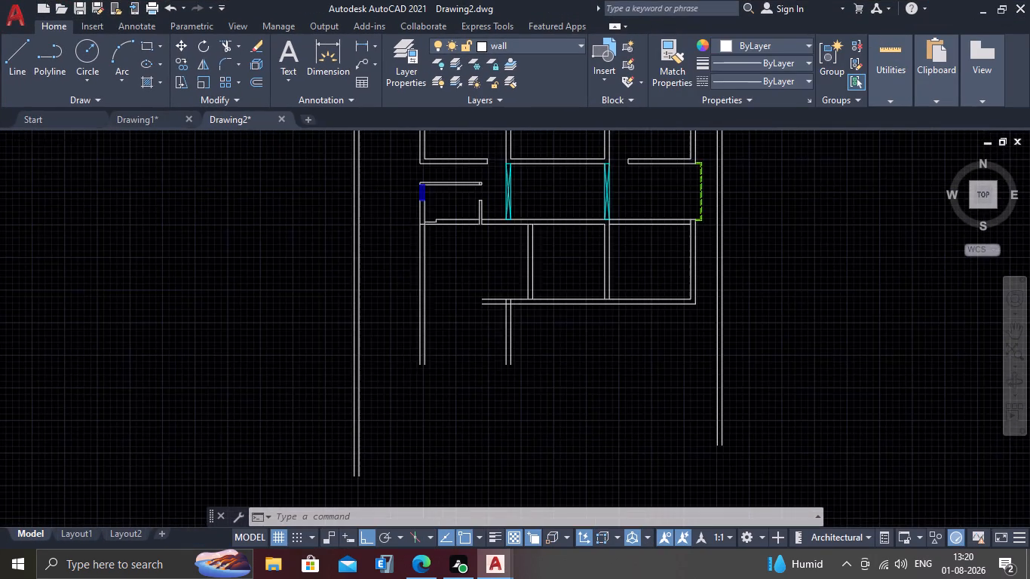
pyautogui.scroll(1, 726, 263)
pyautogui.scroll(-2, 726, 263)
pyautogui.moveTo(728, 258); pyautogui.dragTo(723, 308, button='middle')
pyautogui.scroll(1, 723, 308)
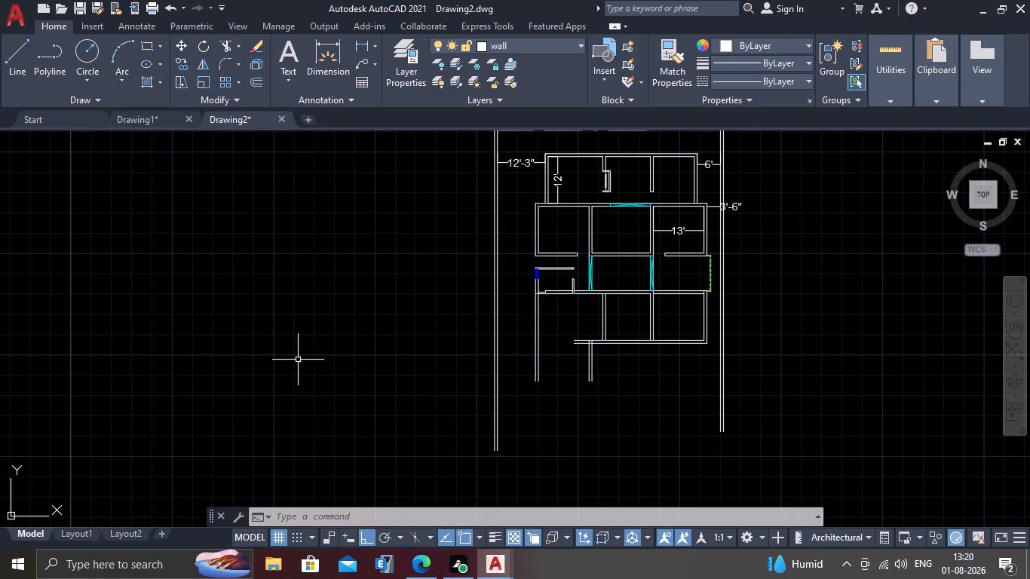
pyautogui.scroll(2, 610, 373)
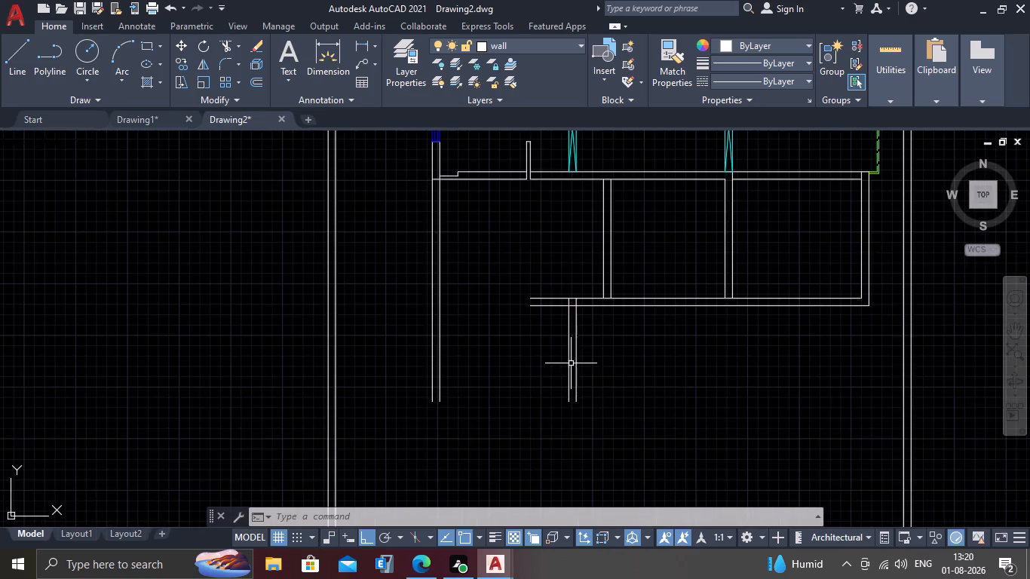
pyautogui.moveTo(569, 363); pyautogui.dragTo(515, 464, button='middle')
pyautogui.scroll(1, 491, 409)
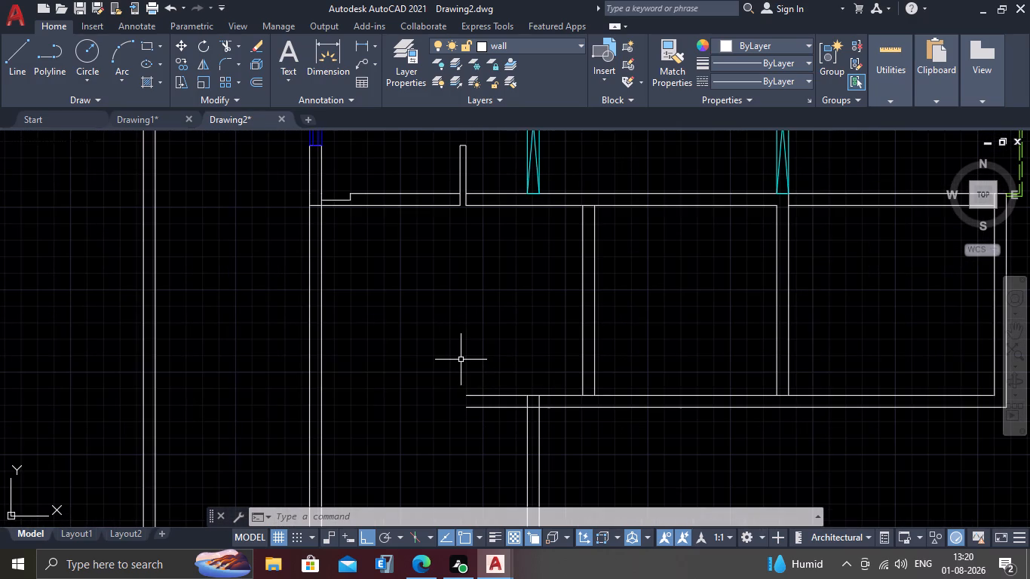
pyautogui.scroll(-1, 461, 360)
pyautogui.scroll(-1, 400, 319)
pyautogui.moveTo(405, 288); pyautogui.dragTo(394, 339, button='middle')
pyautogui.scroll(3, 392, 320)
pyautogui.moveTo(392, 305); pyautogui.dragTo(395, 274, button='middle')
pyautogui.click(447, 187)
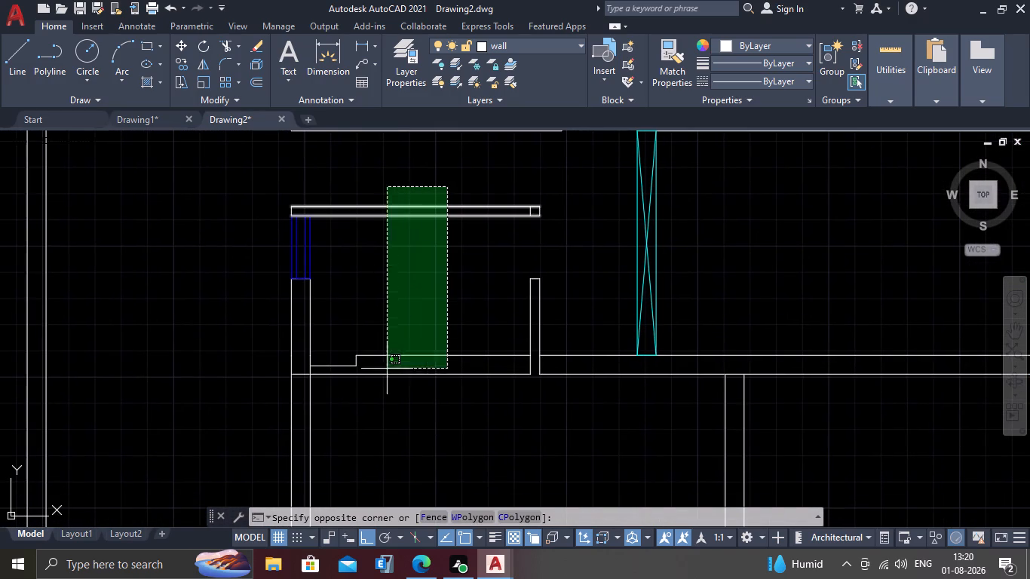
pyautogui.click(284, 433)
pyautogui.press('Delete')
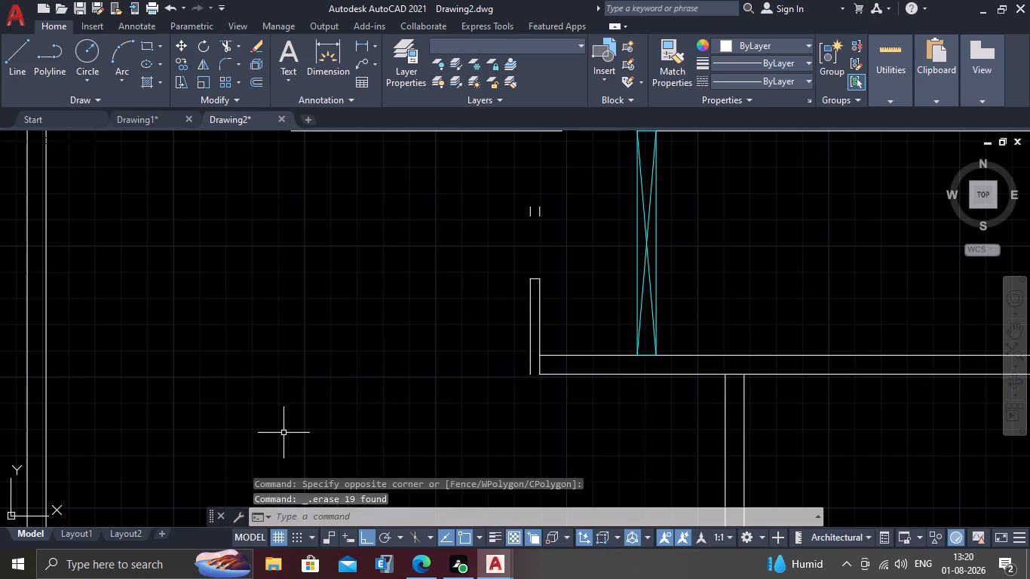
# Delete the two short leftover vertical lines at the end of the removed horizontal wall.
pyautogui.scroll(-2, 292, 430)
pyautogui.scroll(2, 399, 357)
pyautogui.click(394, 326)
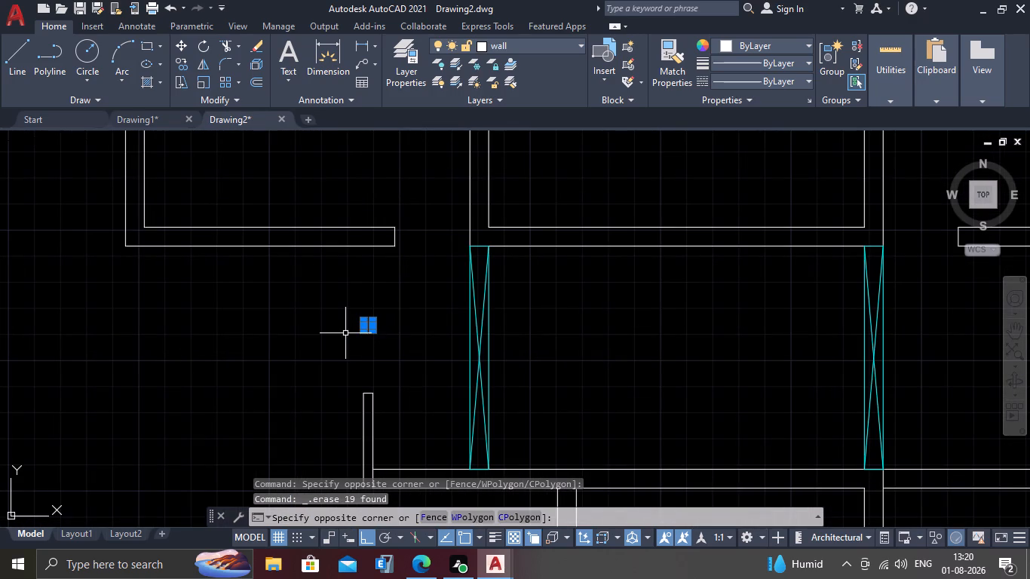
pyautogui.click(345, 333)
pyautogui.press('Delete')
# Draw a vertical line from the lower end of the upper block's outer west wall line down to just below the bottom wall.
pyautogui.scroll(-2, 378, 388)
pyautogui.moveTo(305, 433); pyautogui.dragTo(323, 325, button='middle')
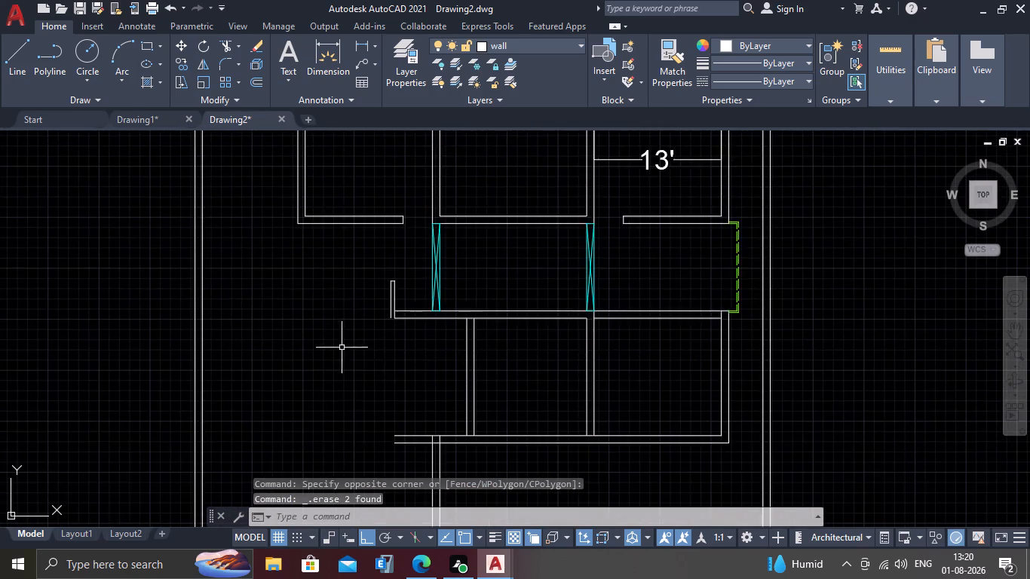
pyautogui.scroll(-1, 346, 363)
pyautogui.moveTo(348, 368); pyautogui.dragTo(344, 346, button='middle')
pyautogui.scroll(2, 336, 136)
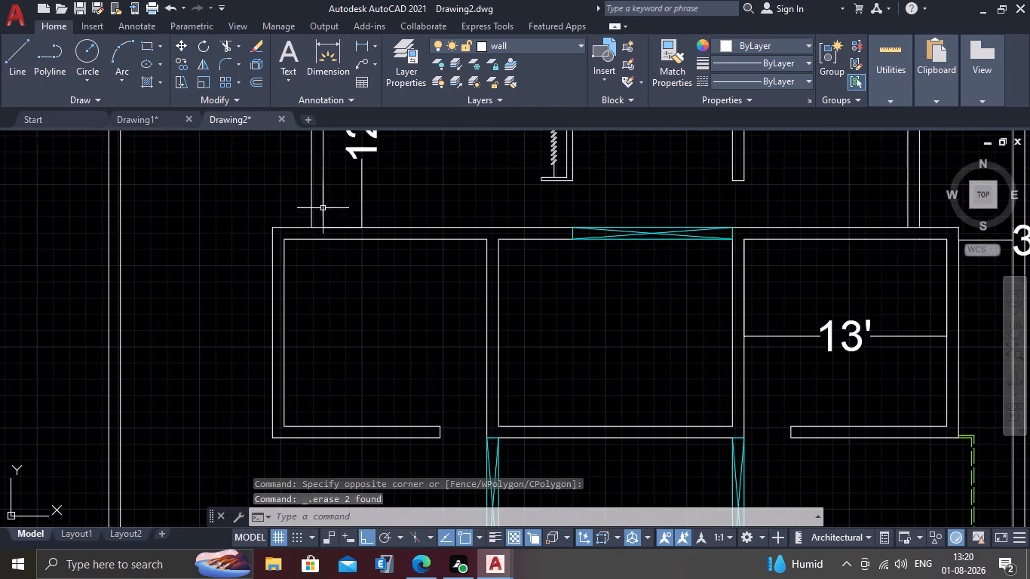
pyautogui.scroll(1, 320, 222)
pyautogui.press('l')
pyautogui.press('Return')
pyautogui.scroll(2, 321, 235)
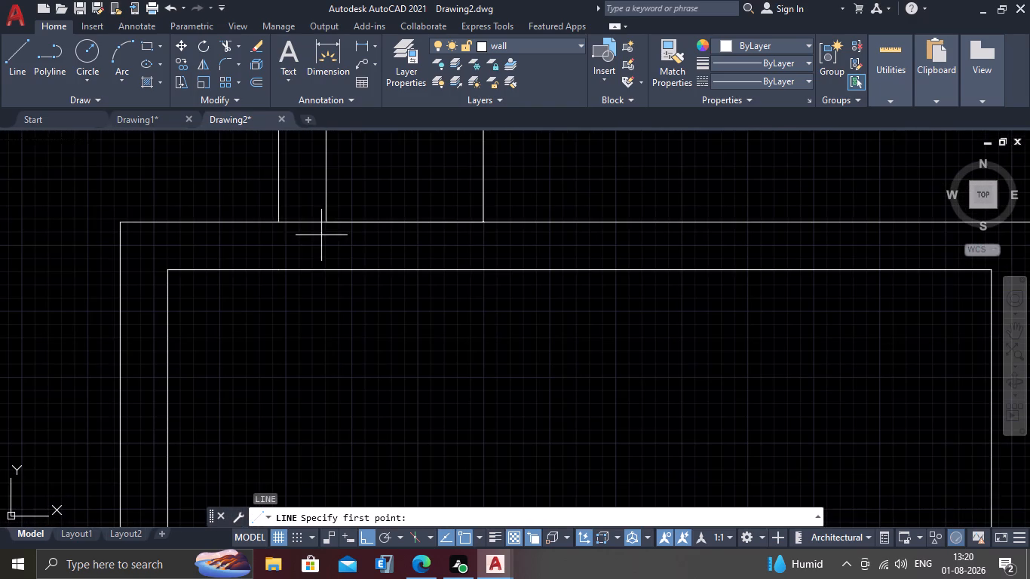
pyautogui.click(276, 224)
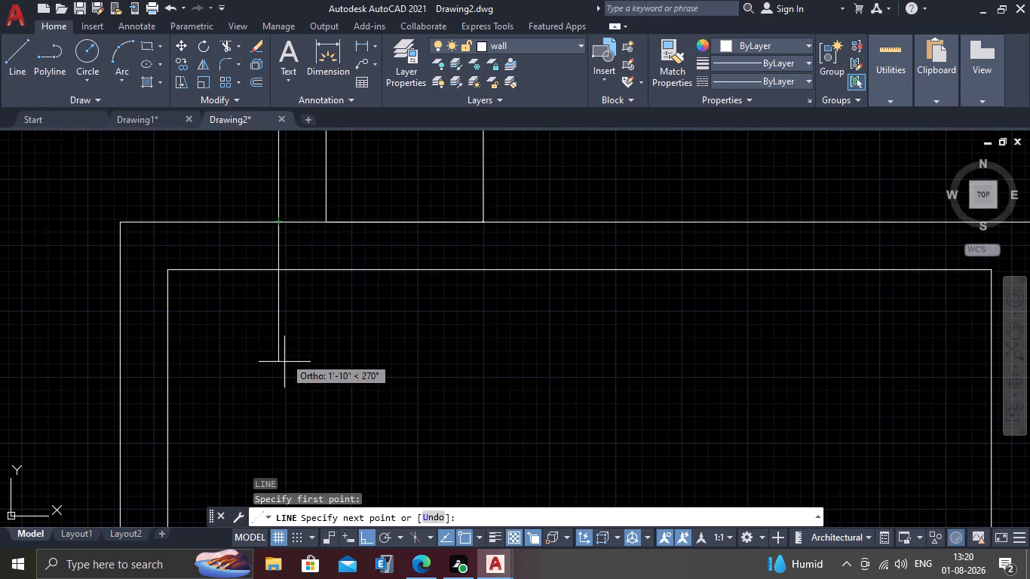
pyautogui.scroll(-4, 288, 370)
pyautogui.moveTo(279, 392); pyautogui.dragTo(228, 174, button='middle')
pyautogui.scroll(-1, 229, 273)
pyautogui.moveTo(250, 406); pyautogui.dragTo(247, 404, button='middle')
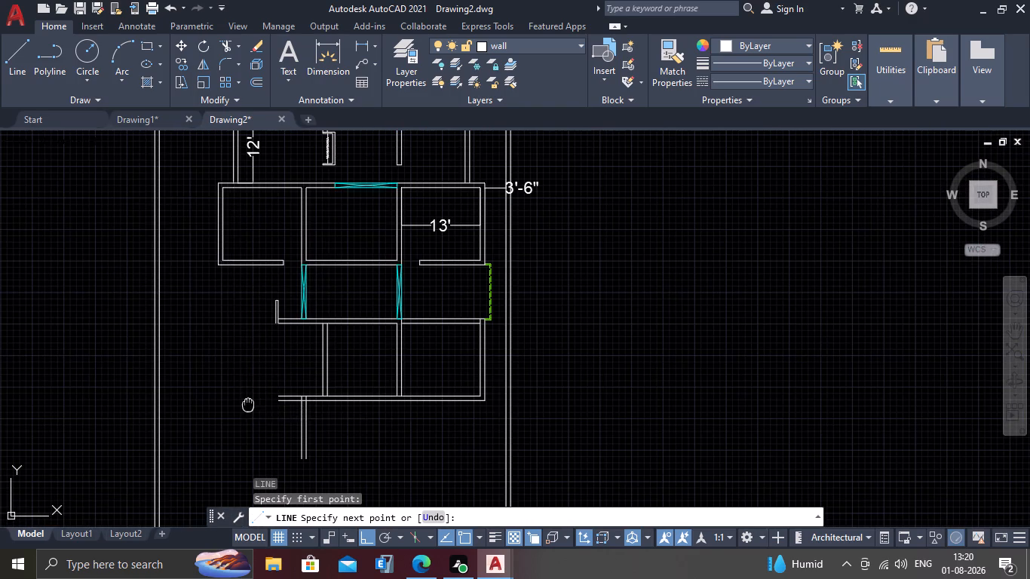
pyautogui.moveTo(247, 404); pyautogui.dragTo(248, 348, button='middle')
pyautogui.click(246, 385)
pyautogui.press('Escape')
pyautogui.scroll(-1, 229, 289)
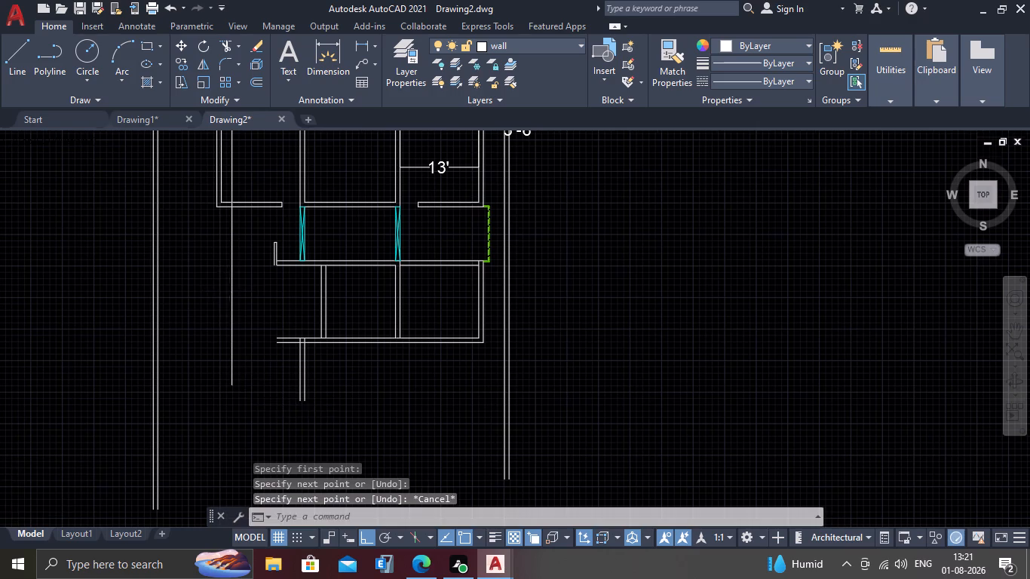
pyautogui.scroll(3, 241, 201)
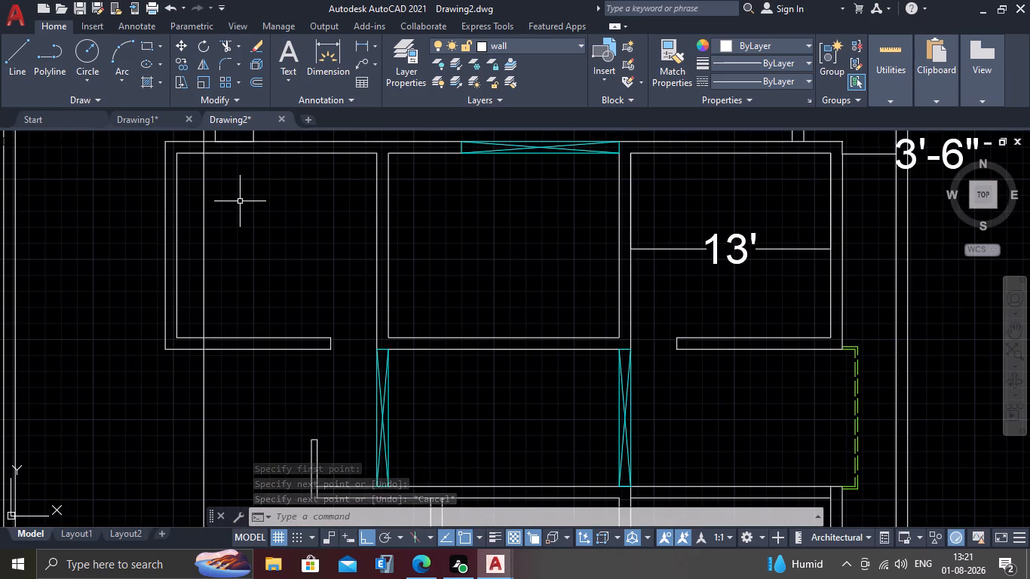
# Offset the new long vertical line on the west side 9" to the east to form the wall's inner face.
pyautogui.press('o')
pyautogui.press('Return')
pyautogui.write('9"')
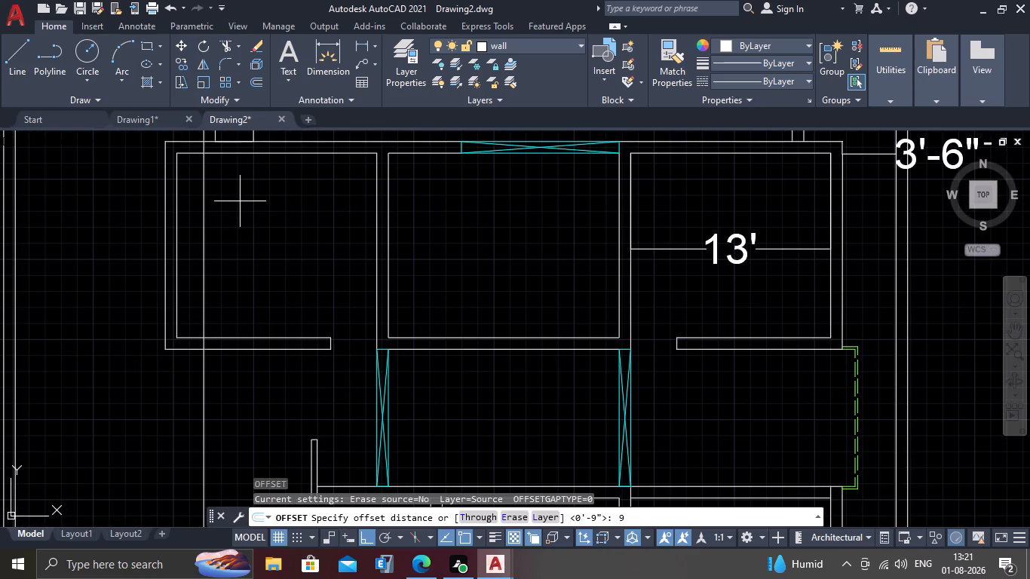
pyautogui.press('Return')
pyautogui.click(204, 253)
pyautogui.click(227, 257)
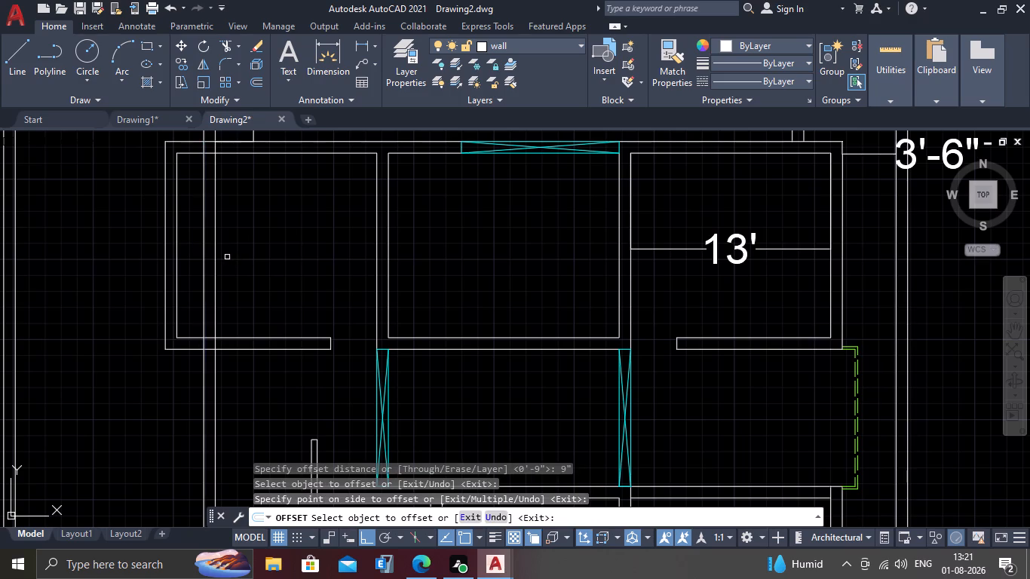
pyautogui.press('Escape')
# Trim away the parts of both new vertical wall lines that run through the upper west room.
pyautogui.scroll(-2, 228, 251)
pyautogui.scroll(3, 226, 245)
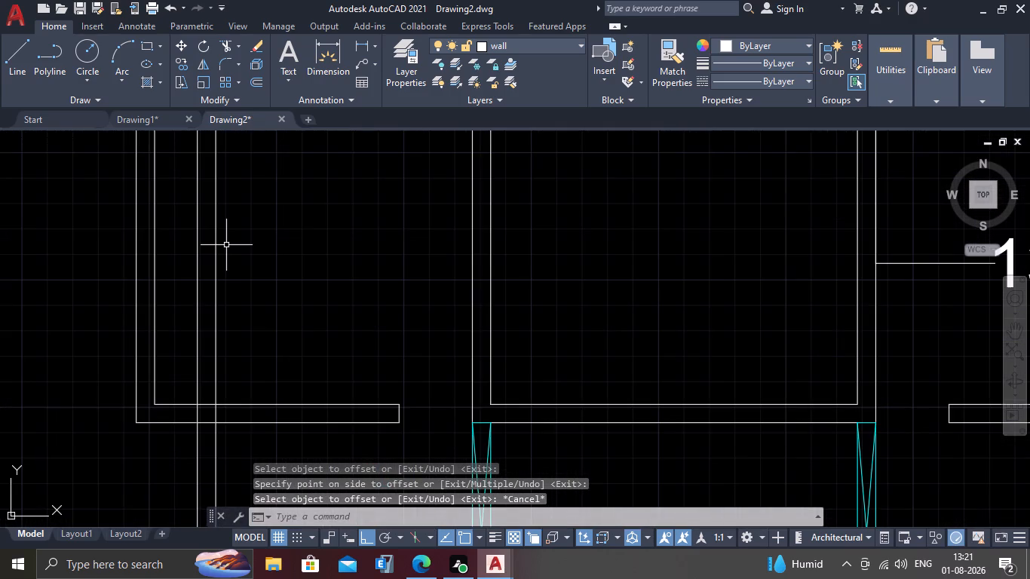
pyautogui.press('t')
pyautogui.press('r')
pyautogui.press('Return')
pyautogui.scroll(1, 226, 244)
pyautogui.moveTo(245, 237); pyautogui.dragTo(228, 247)
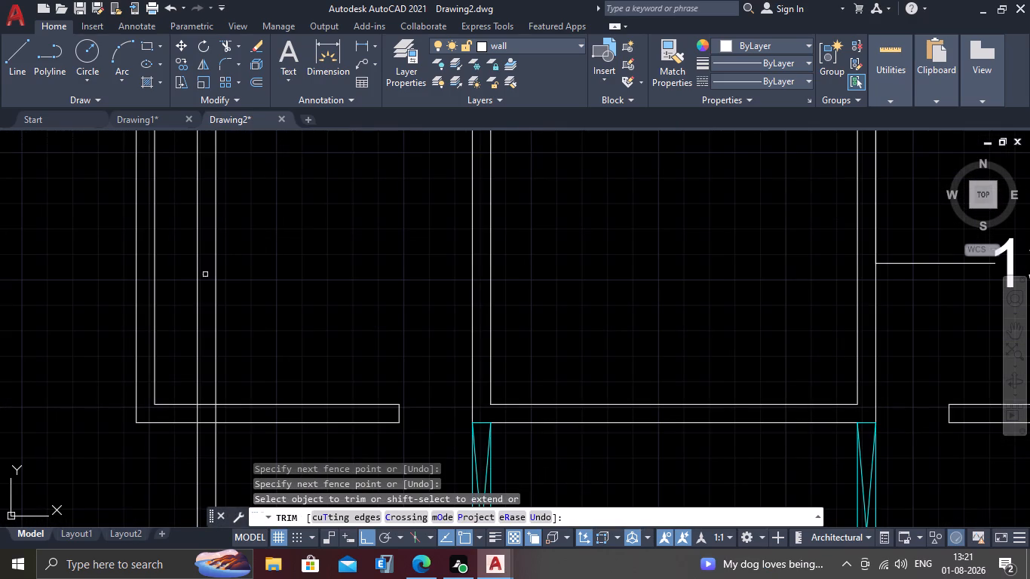
pyautogui.click(191, 283)
pyautogui.click(238, 269)
# Trim the leftover pieces of the two vertical lines within the thickness of the upper west room's bottom wall.
pyautogui.scroll(-2, 238, 269)
pyautogui.moveTo(237, 218); pyautogui.dragTo(232, 296, button='middle')
pyautogui.moveTo(225, 329); pyautogui.dragTo(221, 171, button='middle')
pyautogui.scroll(1, 214, 326)
pyautogui.moveTo(214, 280); pyautogui.dragTo(193, 413, button='middle')
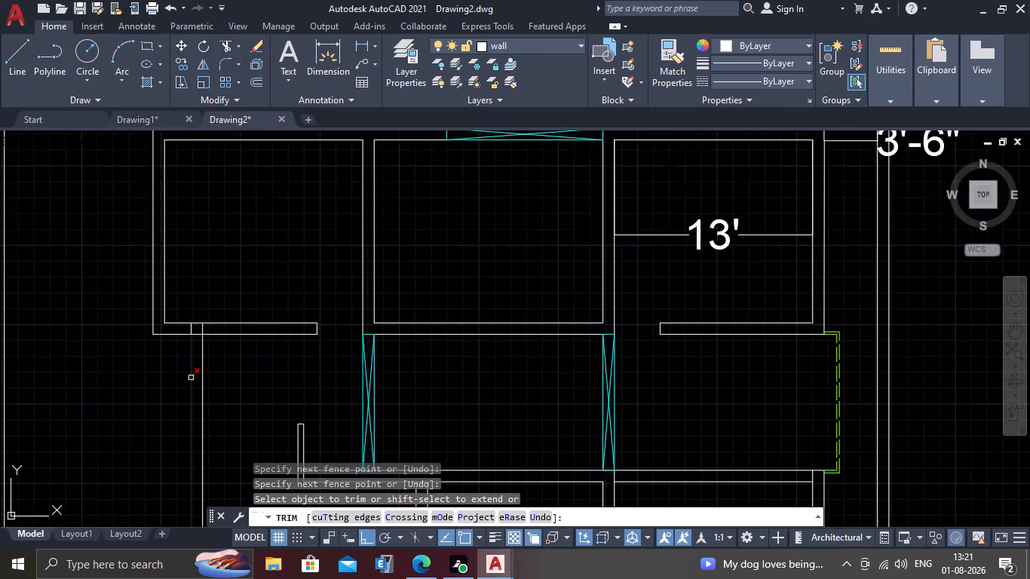
pyautogui.scroll(5, 187, 342)
pyautogui.moveTo(148, 295); pyautogui.dragTo(198, 305)
pyautogui.click(362, 313)
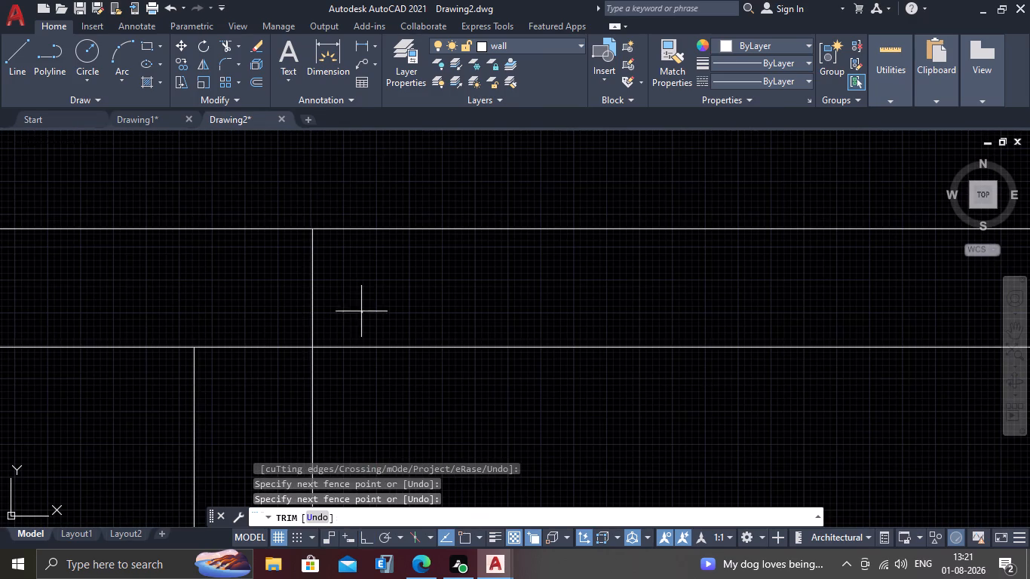
pyautogui.click(270, 305)
pyautogui.scroll(-4, 277, 299)
pyautogui.moveTo(307, 399); pyautogui.dragTo(324, 200, button='middle')
pyautogui.scroll(-3, 341, 234)
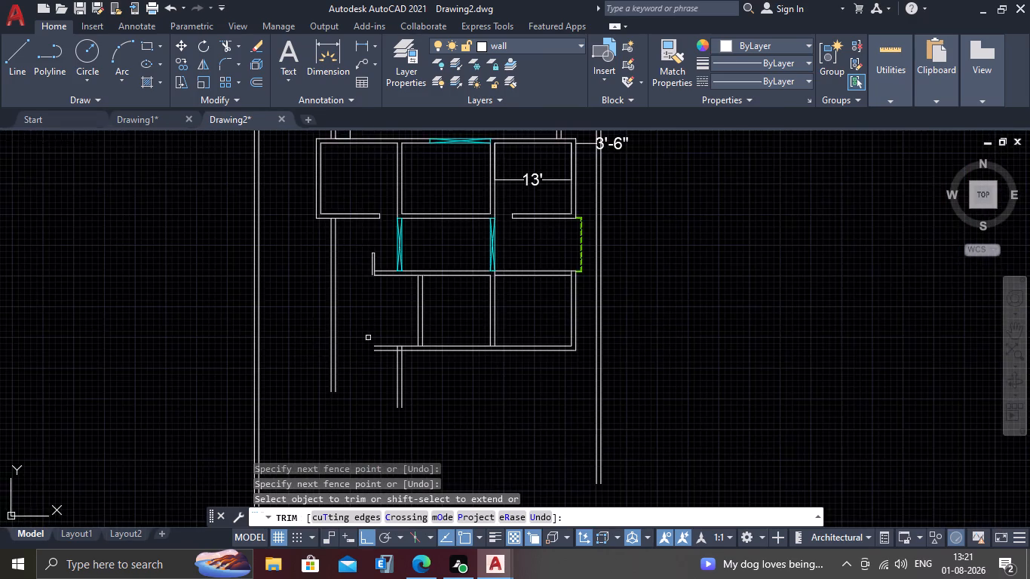
pyautogui.moveTo(364, 341); pyautogui.dragTo(320, 283, button='middle')
pyautogui.scroll(2, 282, 172)
pyautogui.moveTo(325, 281); pyautogui.dragTo(287, 222, button='middle')
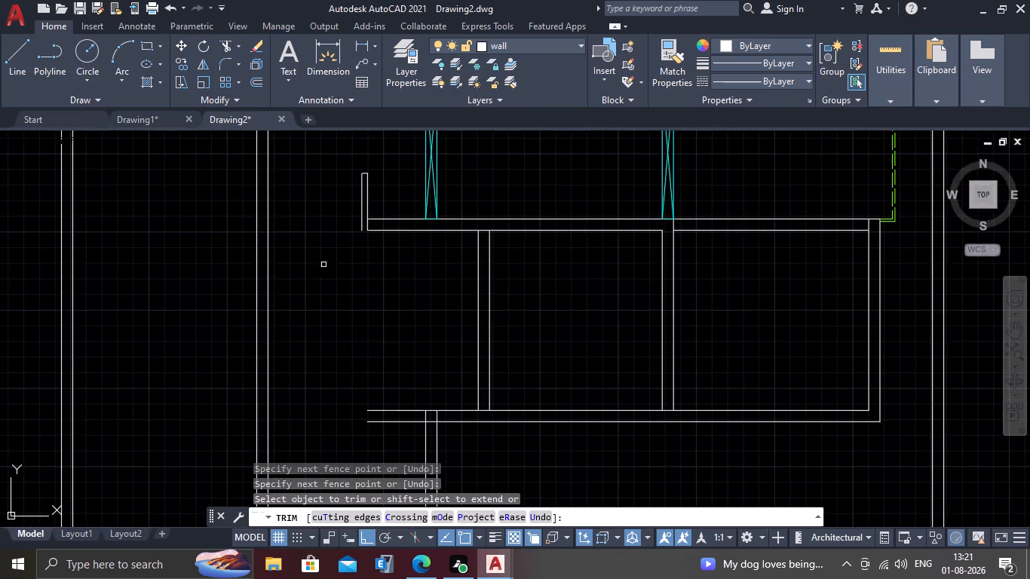
pyautogui.scroll(2, 323, 258)
pyautogui.scroll(-1, 323, 258)
pyautogui.moveTo(318, 259); pyautogui.dragTo(317, 296, button='middle')
pyautogui.press('Escape')
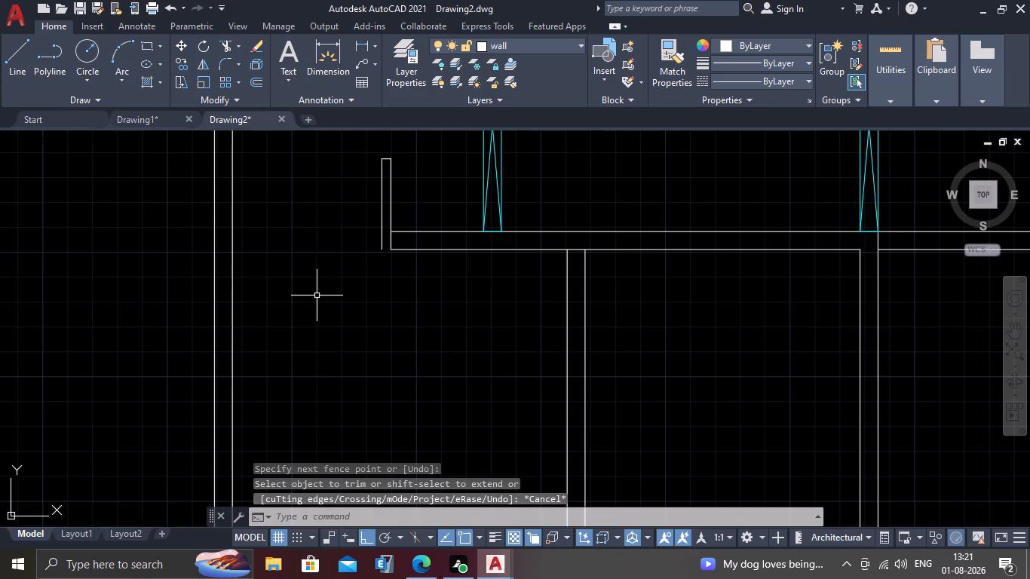
# Draw a horizontal line from the lower end of the short stub wall west to the inner line of the new west wall.
pyautogui.press('l')
pyautogui.press('Return')
pyautogui.scroll(2, 351, 265)
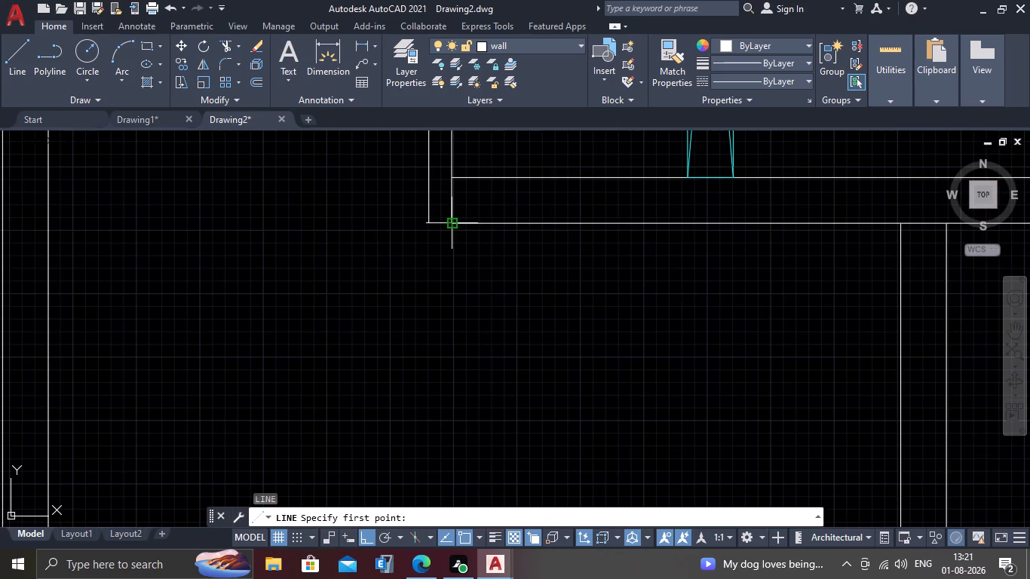
pyautogui.click(454, 222)
pyautogui.scroll(-1, 157, 250)
pyautogui.click(87, 236)
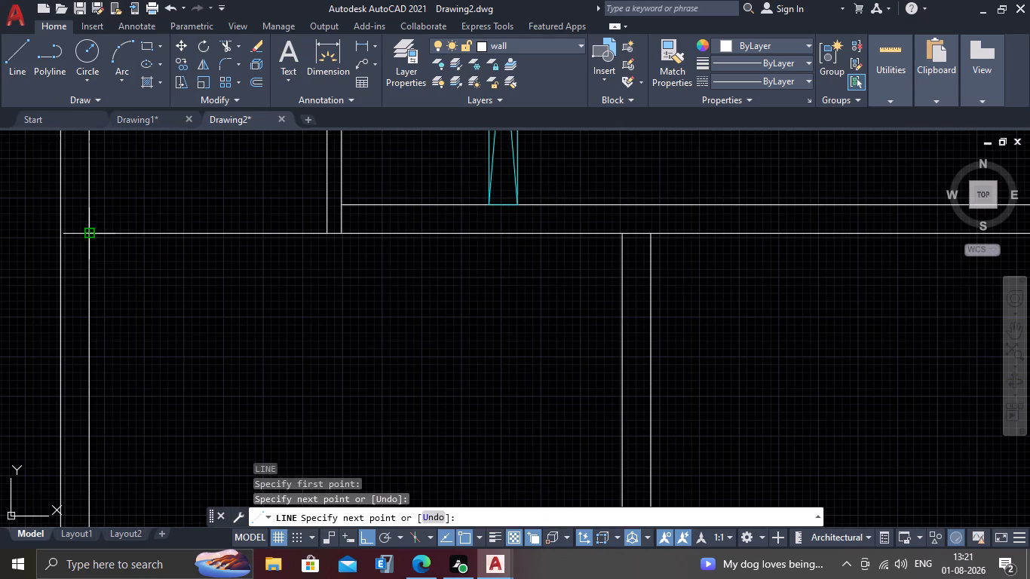
pyautogui.press('Escape')
# Offset the new horizontal line 9" upward to continue the wall across to the west wall.
pyautogui.scroll(-3, 158, 267)
pyautogui.moveTo(170, 266); pyautogui.dragTo(170, 267, button='middle')
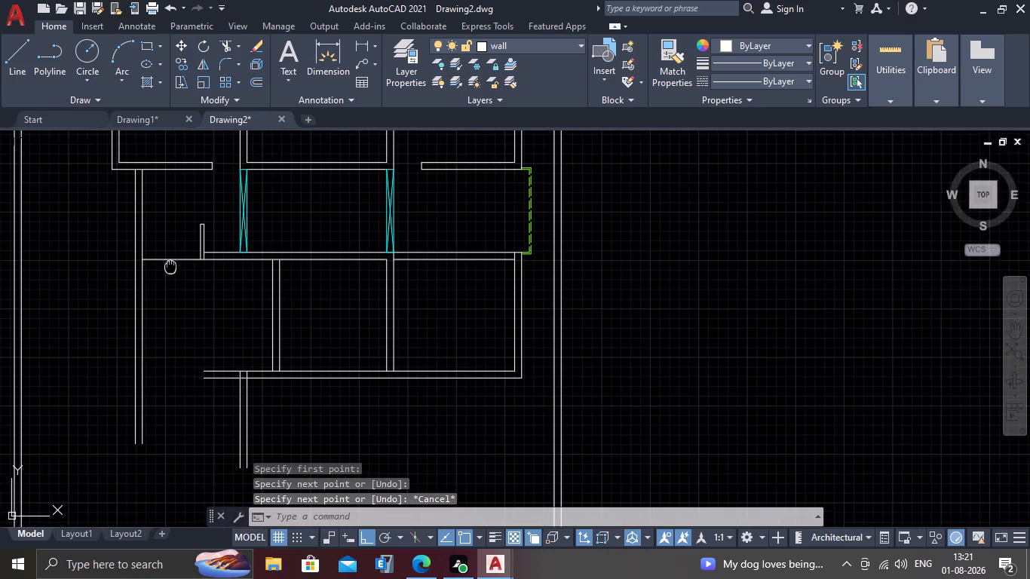
pyautogui.moveTo(170, 267); pyautogui.dragTo(173, 307, button='middle')
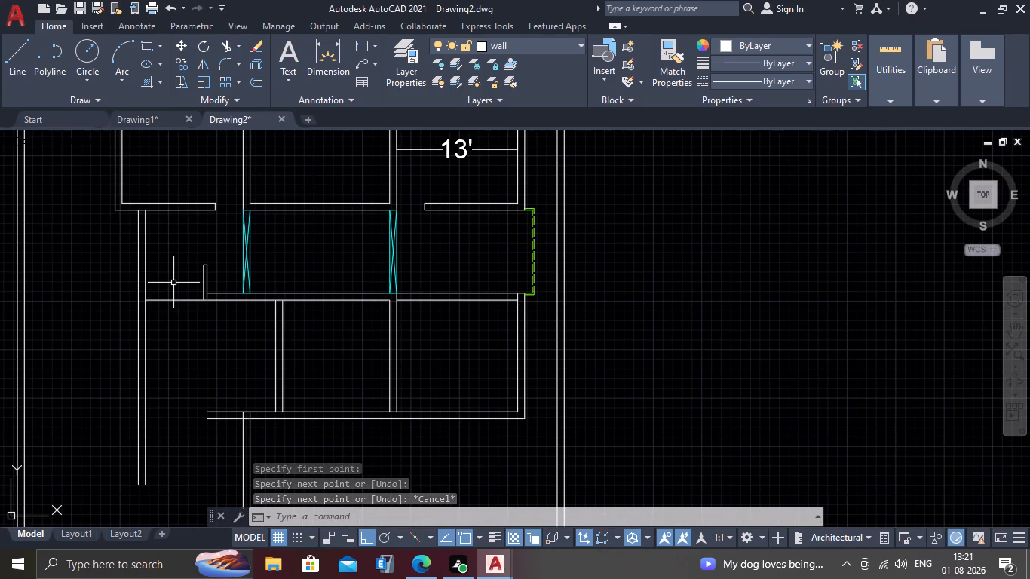
pyautogui.scroll(2, 170, 283)
pyautogui.moveTo(162, 308); pyautogui.dragTo(201, 271, button='middle')
pyautogui.scroll(-1, 201, 271)
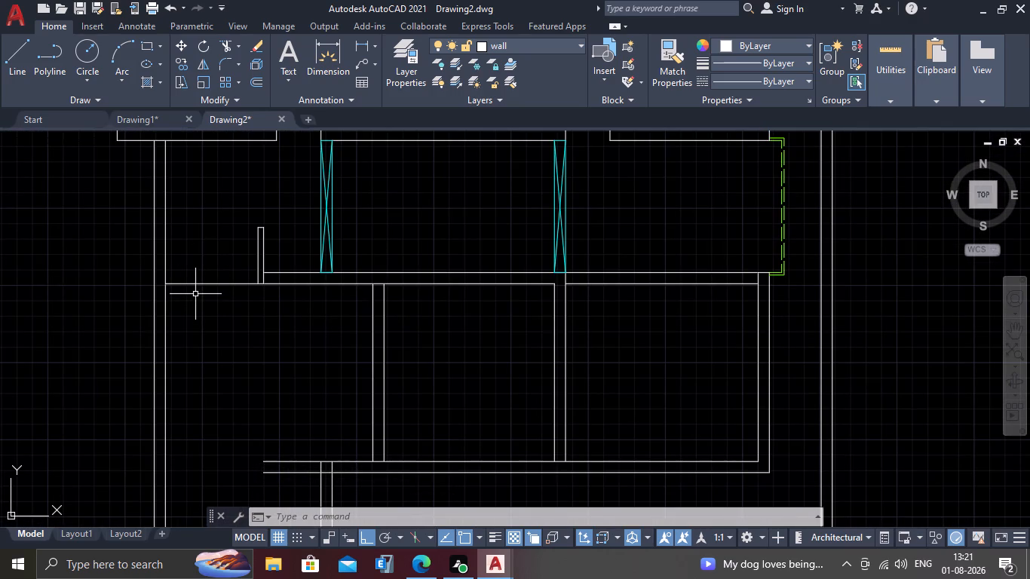
pyautogui.scroll(1, 195, 293)
pyautogui.press('o')
pyautogui.press('Return')
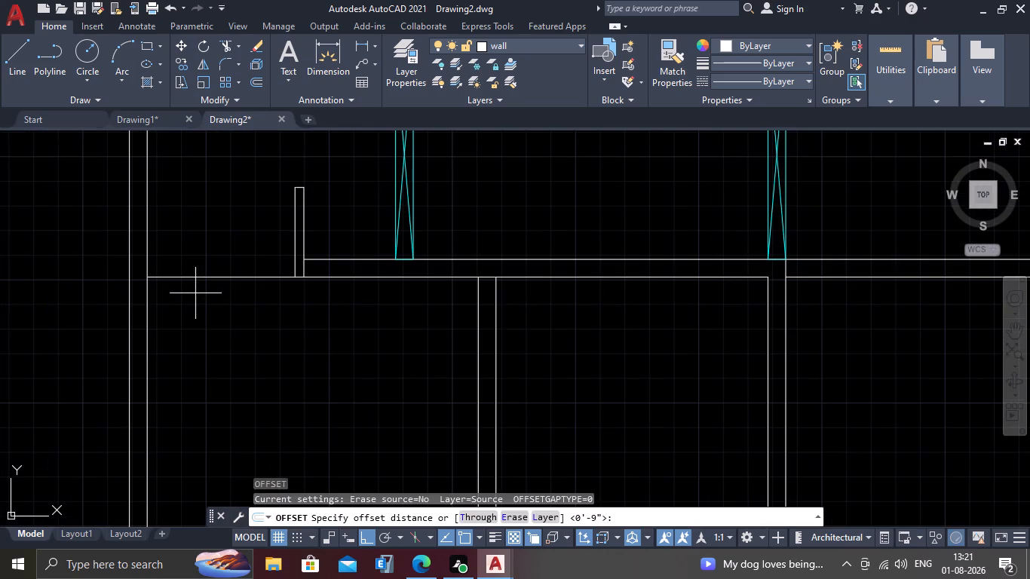
pyautogui.press('Return')
pyautogui.click(201, 275)
pyautogui.click(202, 245)
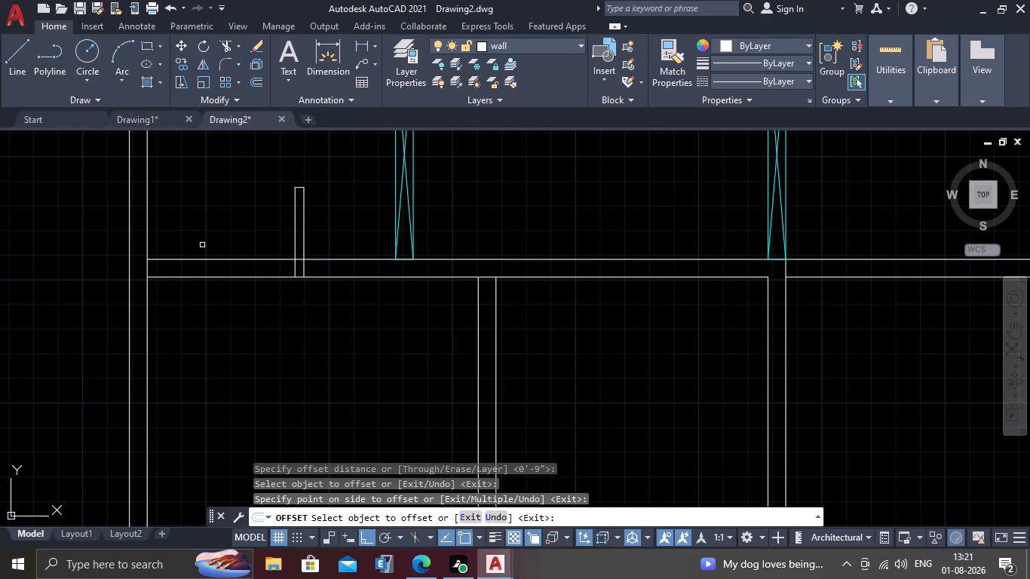
pyautogui.press('Escape')
# Offset the lower line of the new horizontal wall 4" upward, inside the wall thickness.
pyautogui.scroll(-1, 211, 271)
pyautogui.moveTo(192, 299); pyautogui.dragTo(200, 331, button='middle')
pyautogui.scroll(2, 188, 314)
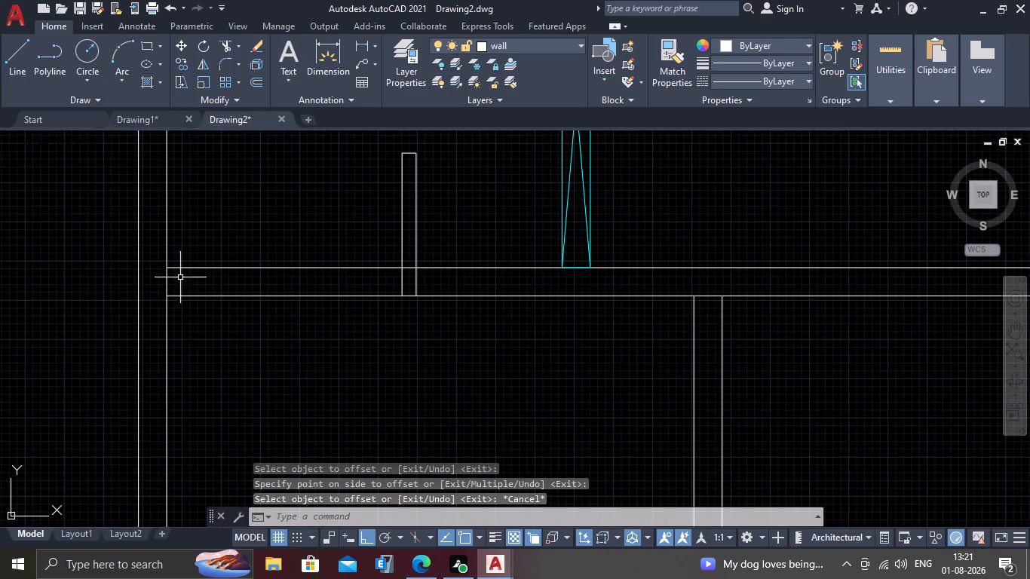
pyautogui.moveTo(180, 277); pyautogui.dragTo(182, 288, button='middle')
pyautogui.scroll(1, 187, 296)
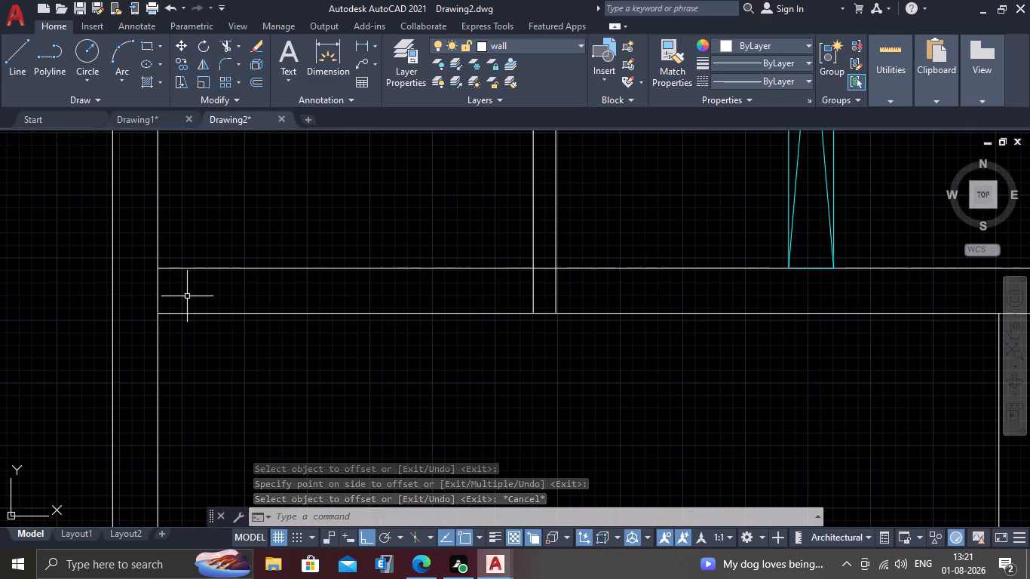
pyautogui.press('o')
pyautogui.press('Return')
pyautogui.write('2.')
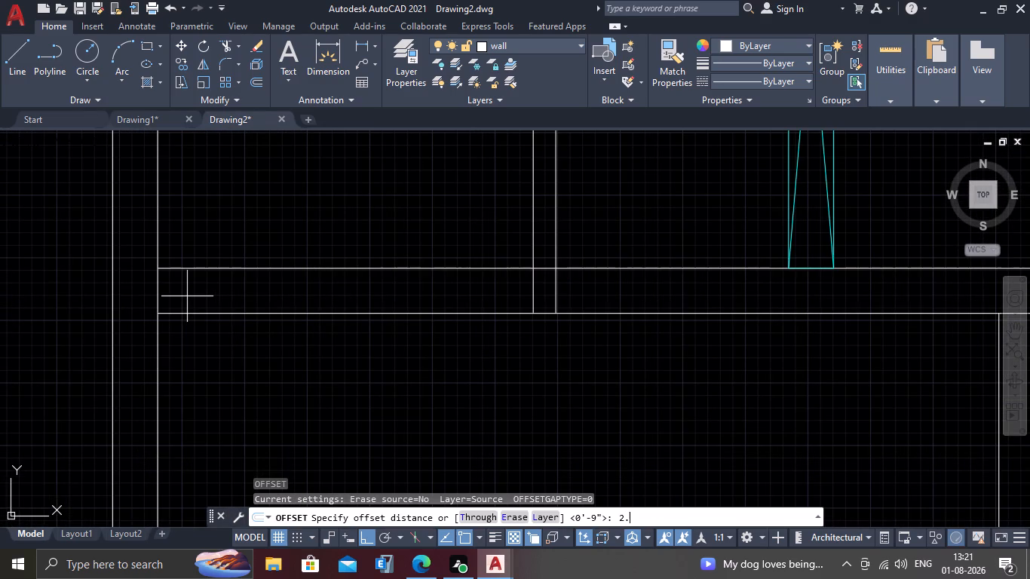
pyautogui.press('BackSpace')
pyautogui.press('BackSpace')
pyautogui.write('4"')
pyautogui.press('Return')
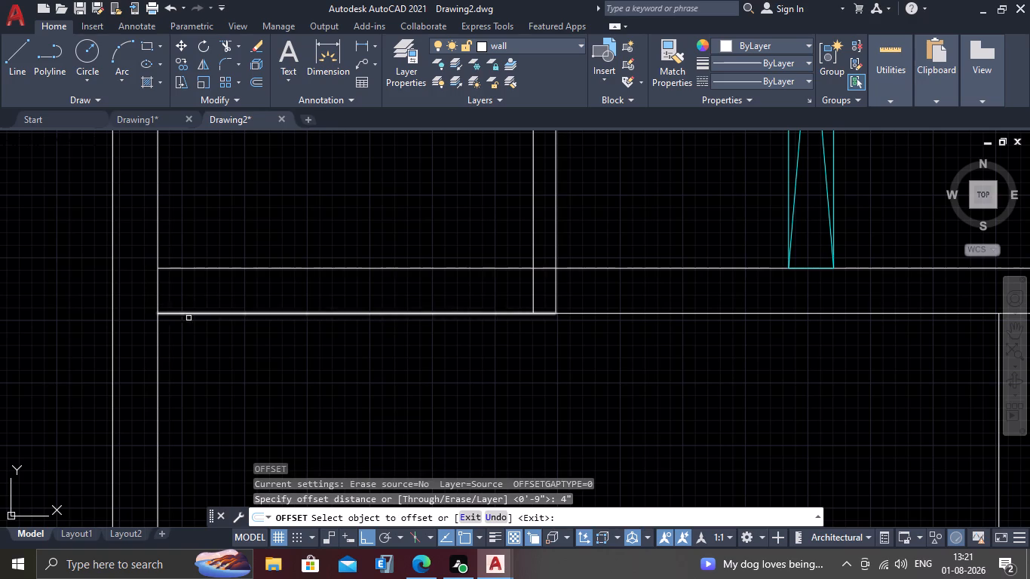
pyautogui.click(189, 314)
pyautogui.click(188, 287)
pyautogui.press('Escape')
# Draw a short vertical line from the wall's lower line up to the 4" offset line, near the west wall.
pyautogui.scroll(-1, 313, 293)
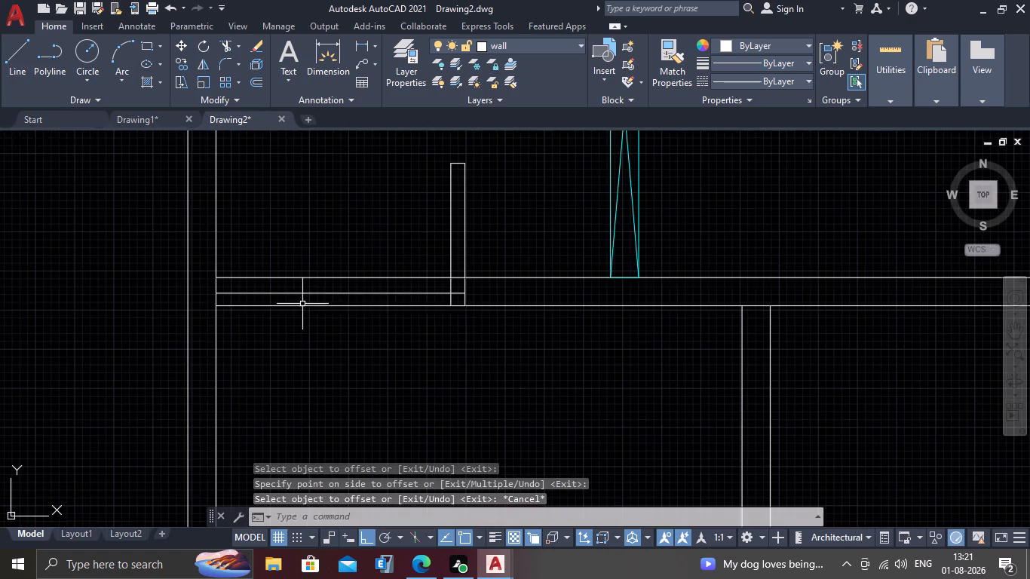
pyautogui.moveTo(298, 307); pyautogui.dragTo(281, 246, button='middle')
pyautogui.scroll(2, 252, 256)
pyautogui.moveTo(235, 242); pyautogui.dragTo(236, 306, button='middle')
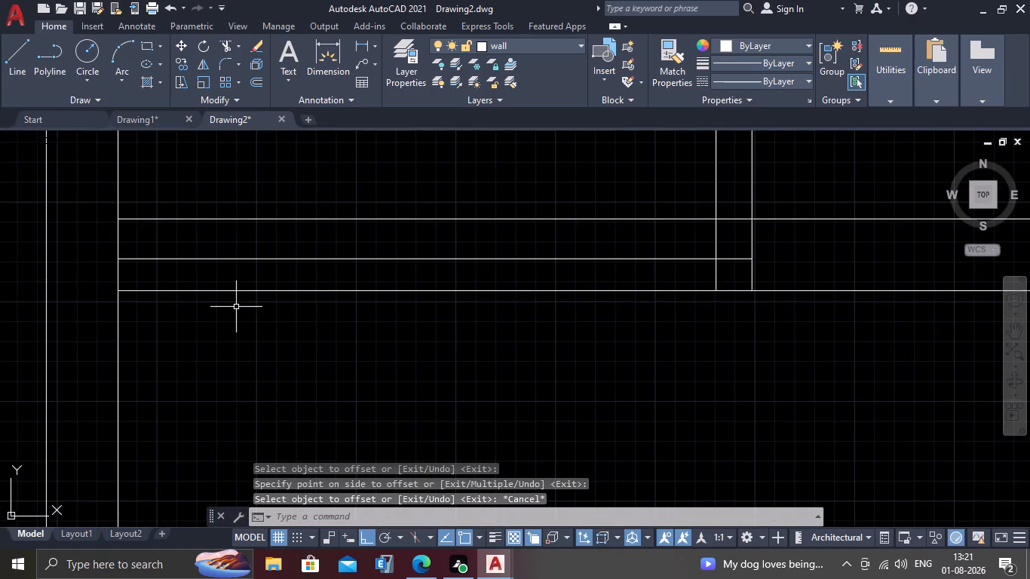
pyautogui.press('l')
pyautogui.press('Return')
pyautogui.scroll(3, 236, 307)
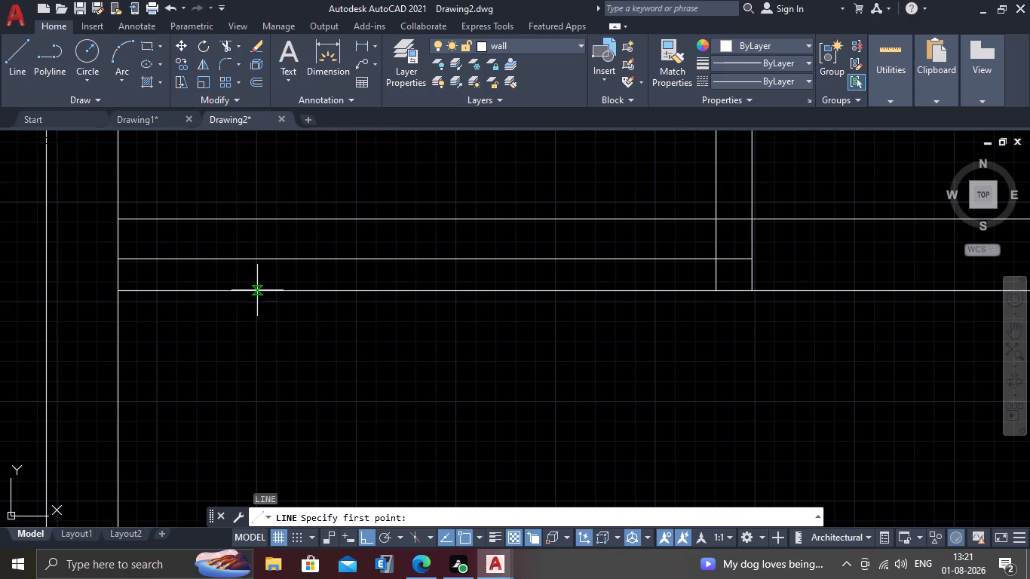
pyautogui.click(257, 291)
pyautogui.click(261, 258)
pyautogui.press('Escape')
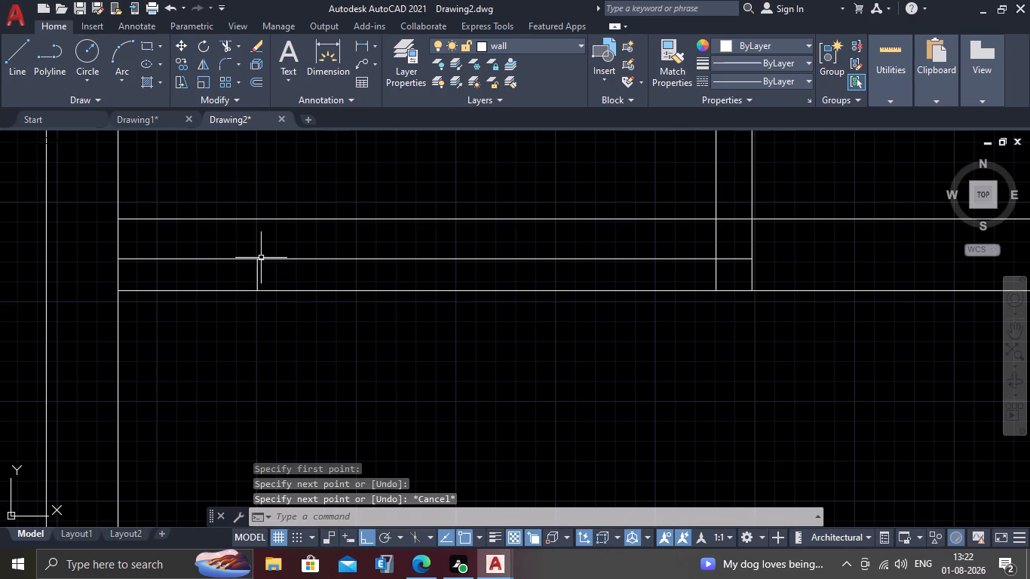
# Extend the short vertical line up to the upper line of the horizontal wall.
pyautogui.scroll(-2, 294, 240)
pyautogui.moveTo(277, 267); pyautogui.dragTo(271, 315, button='middle')
pyautogui.scroll(2, 270, 285)
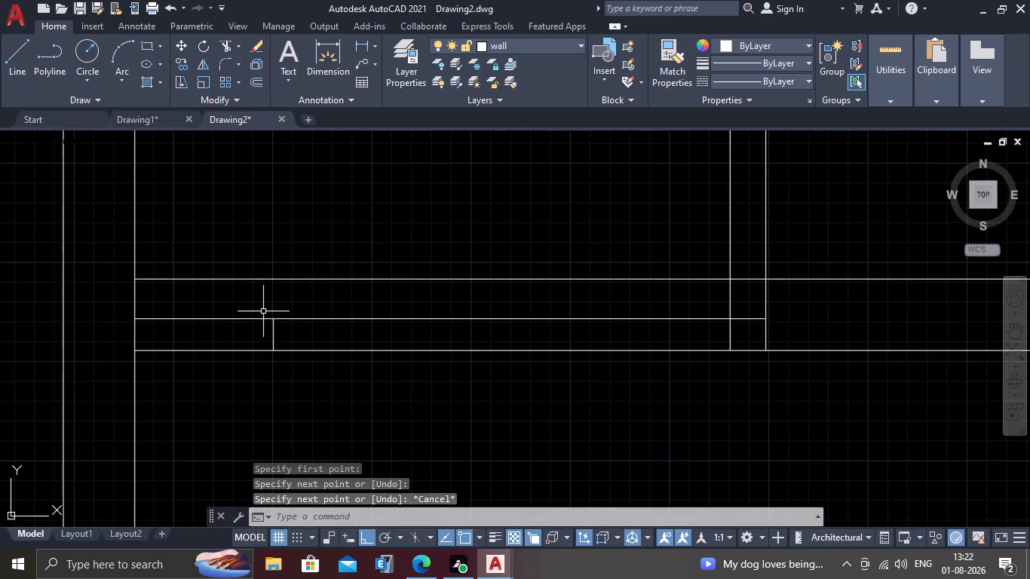
pyautogui.scroll(2, 261, 312)
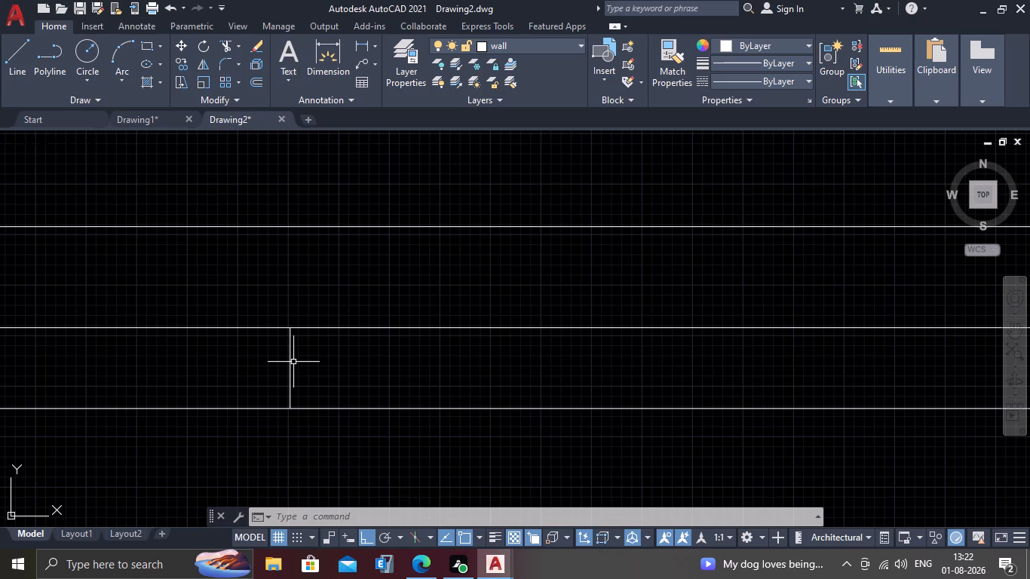
pyautogui.scroll(-3, 282, 353)
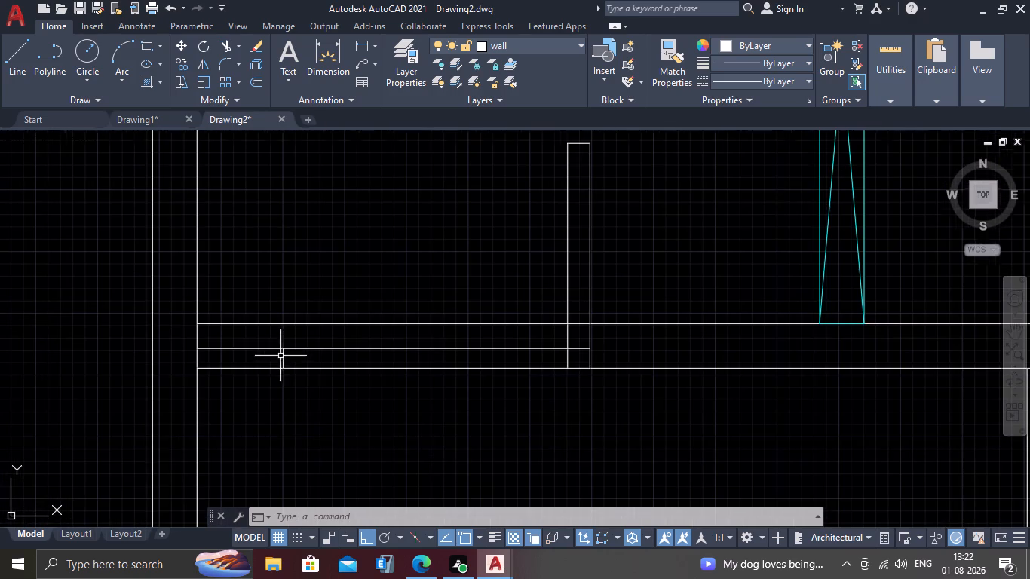
pyautogui.moveTo(274, 363); pyautogui.dragTo(275, 339, button='middle')
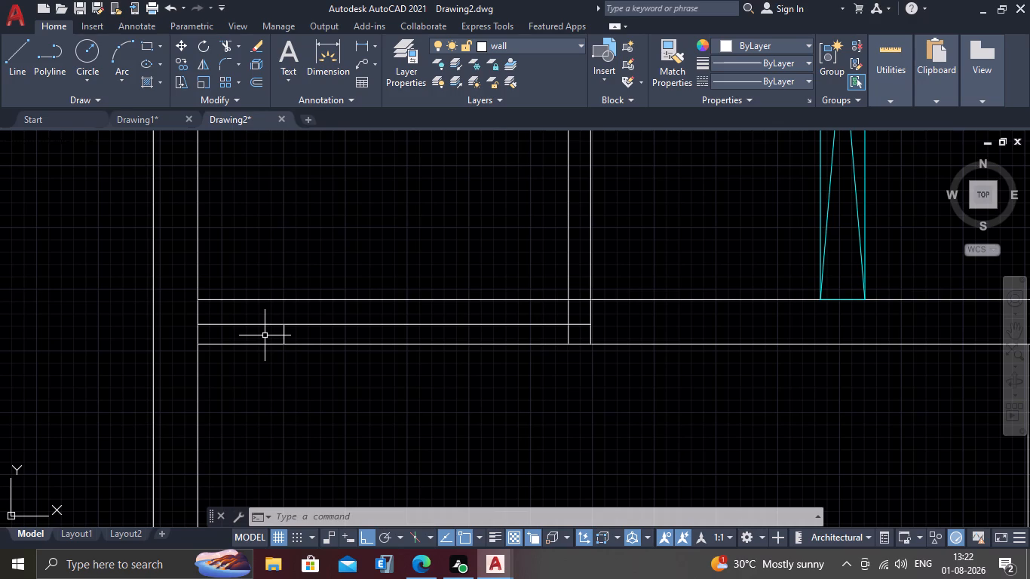
pyautogui.write('ex')
pyautogui.press('Return')
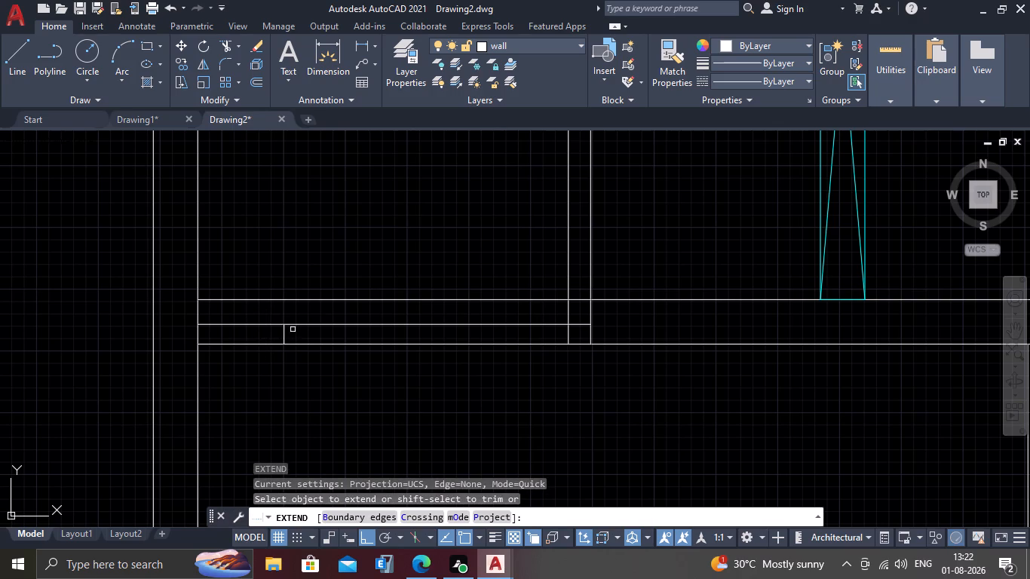
pyautogui.click(286, 336)
pyautogui.click(282, 337)
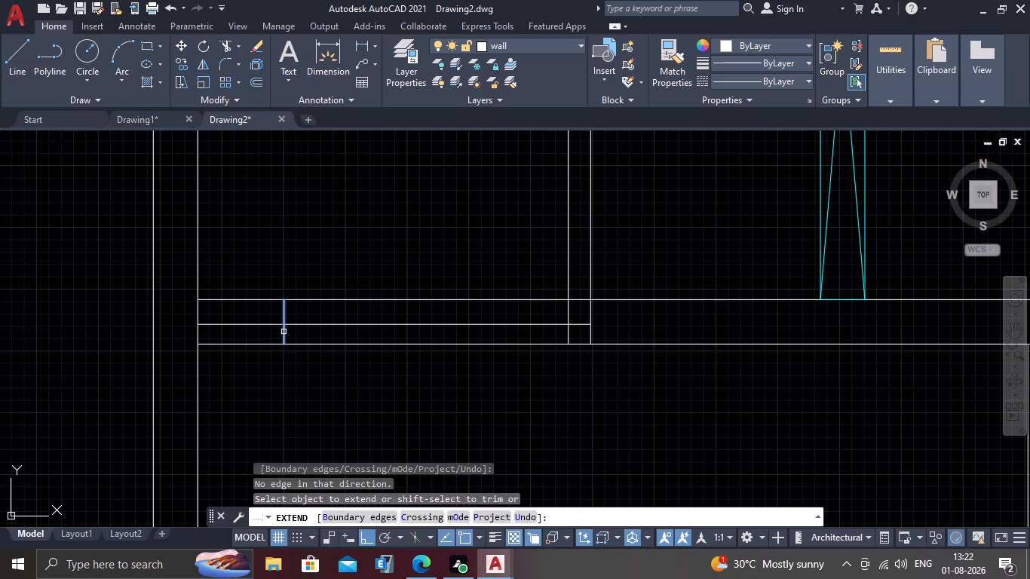
pyautogui.click(284, 332)
pyautogui.press('Escape')
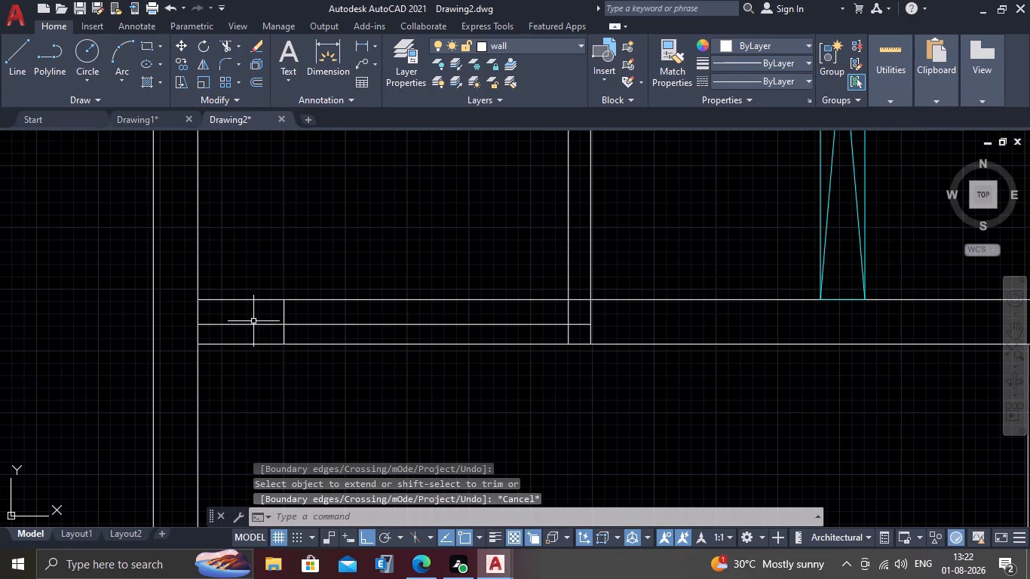
# Trim the horizontal wall's upper line west of the short vertical, the vertical's lower part, and the 4" line east of it, forming a stepped end.
pyautogui.write('tr')
pyautogui.press('Return')
pyautogui.click(247, 286)
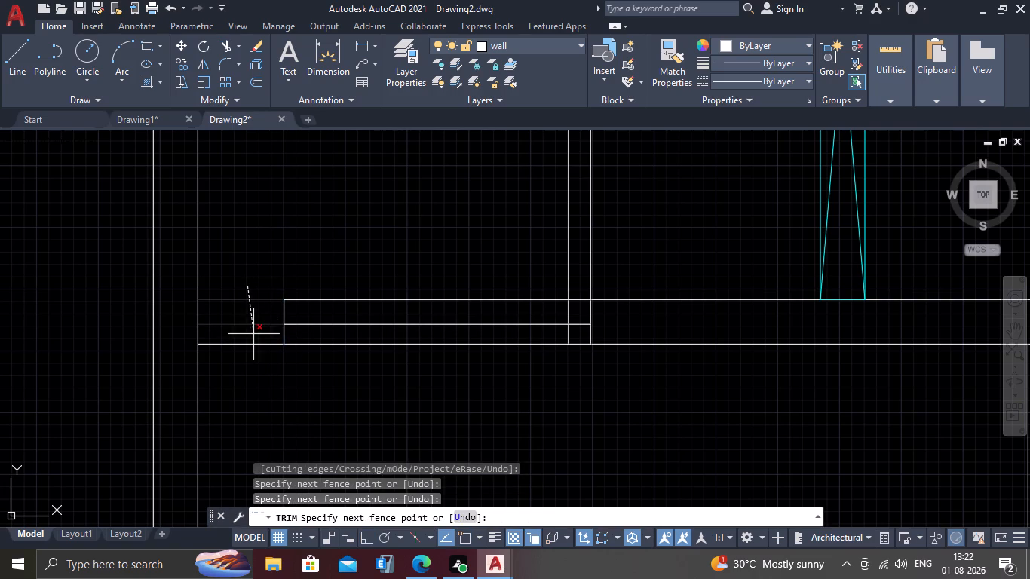
pyautogui.click(253, 333)
pyautogui.hotkey('ctrl', 'z')
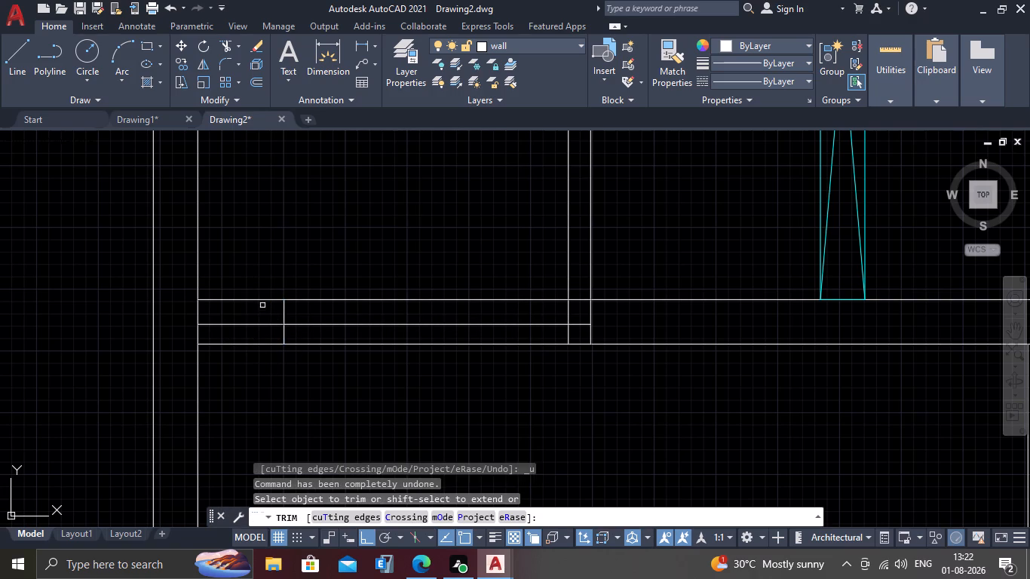
pyautogui.click(260, 296)
pyautogui.click(259, 310)
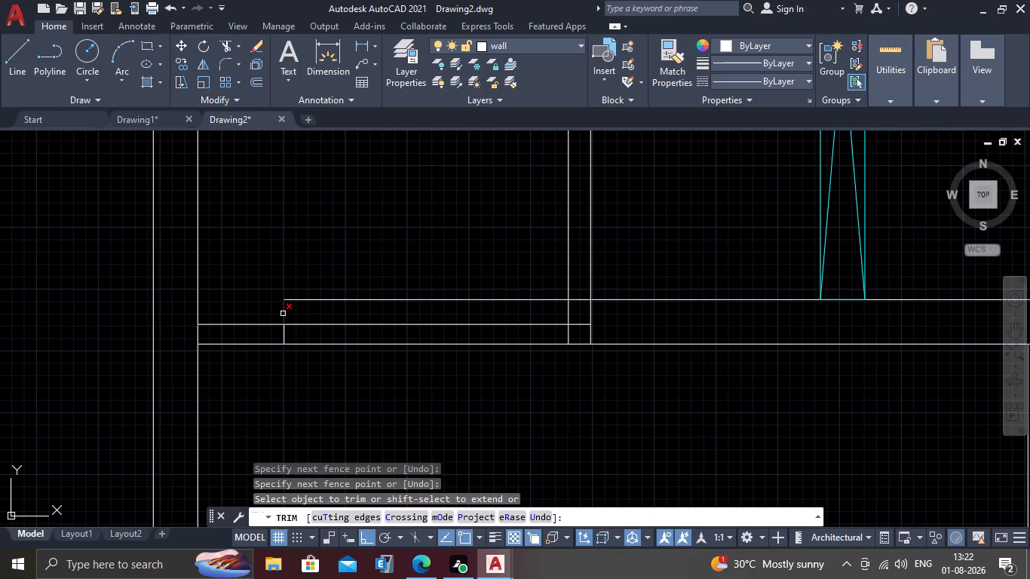
pyautogui.click(284, 332)
pyautogui.click(306, 318)
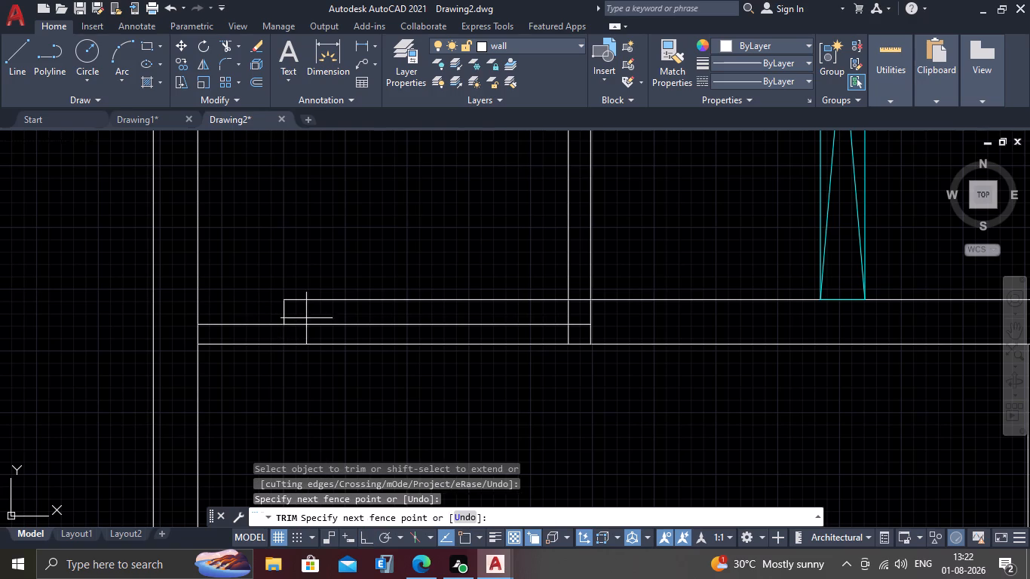
pyautogui.click(305, 331)
pyautogui.press('Escape')
# Offset the lower line of the northwest room's bottom wall 3' downward.
pyautogui.scroll(-2, 299, 325)
pyautogui.scroll(-2, 314, 253)
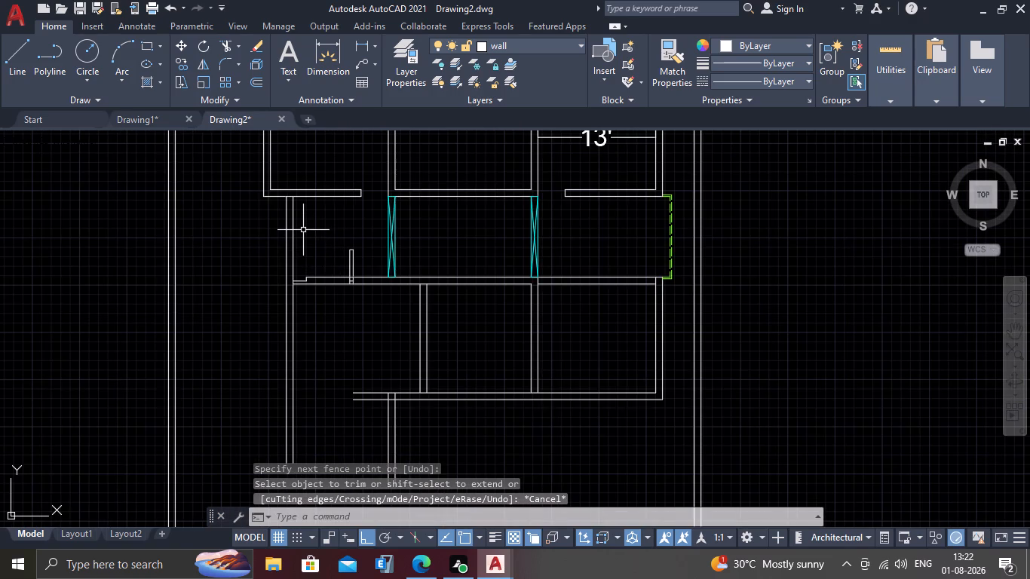
pyautogui.press('o')
pyautogui.press('Return')
pyautogui.write("3'")
pyautogui.press('Return')
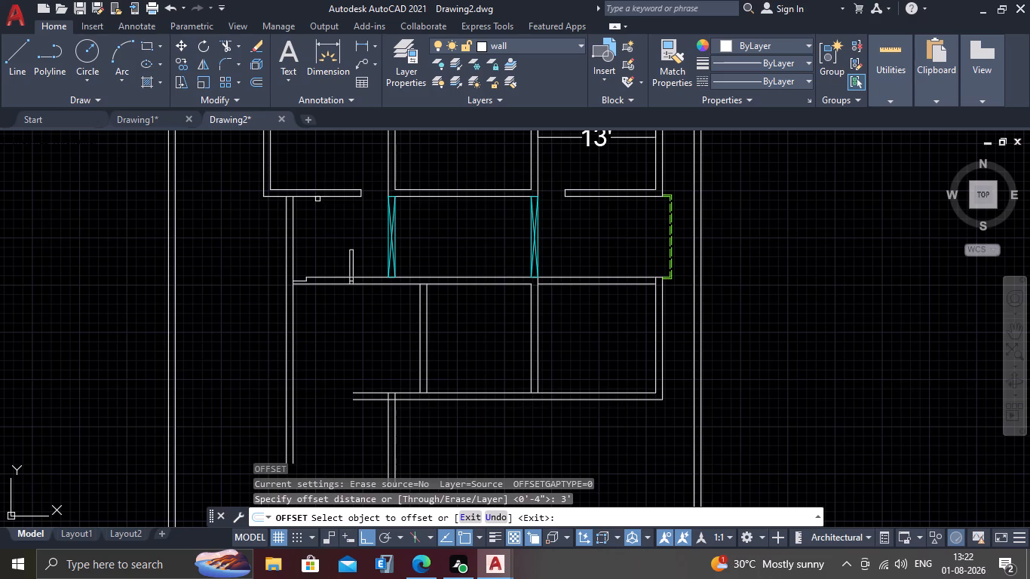
pyautogui.click(317, 199)
pyautogui.click(319, 197)
pyautogui.click(328, 231)
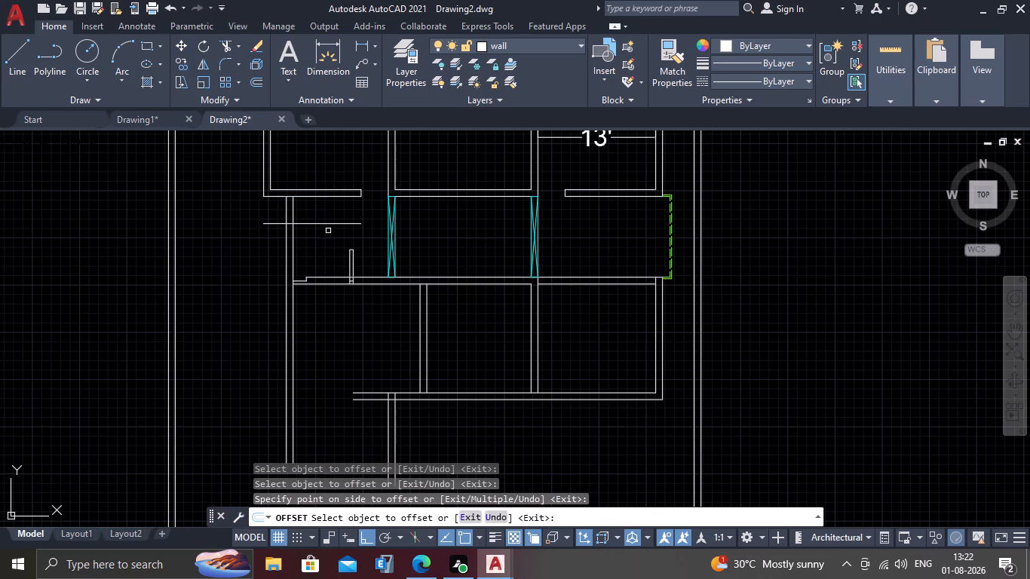
pyautogui.press('Escape')
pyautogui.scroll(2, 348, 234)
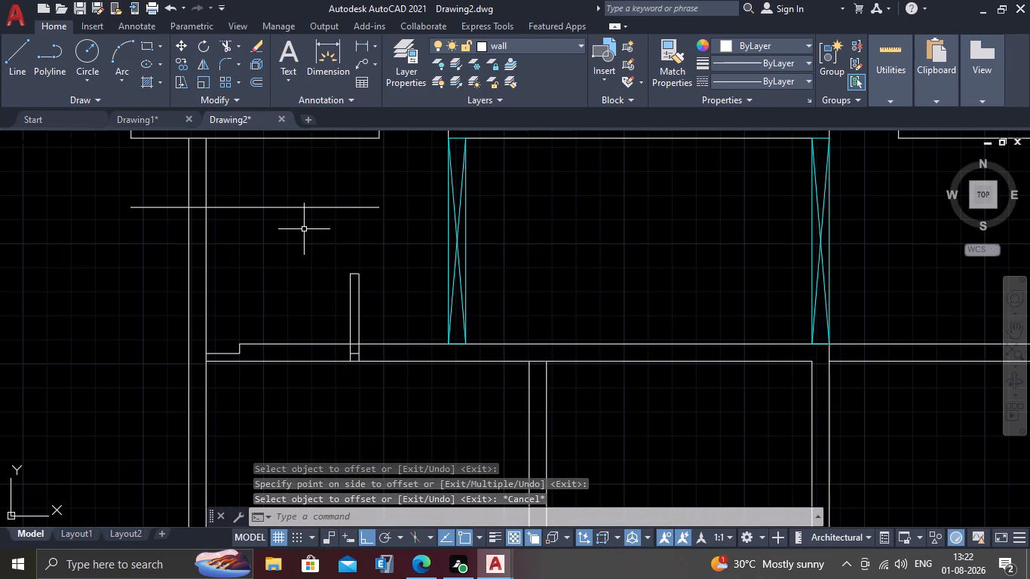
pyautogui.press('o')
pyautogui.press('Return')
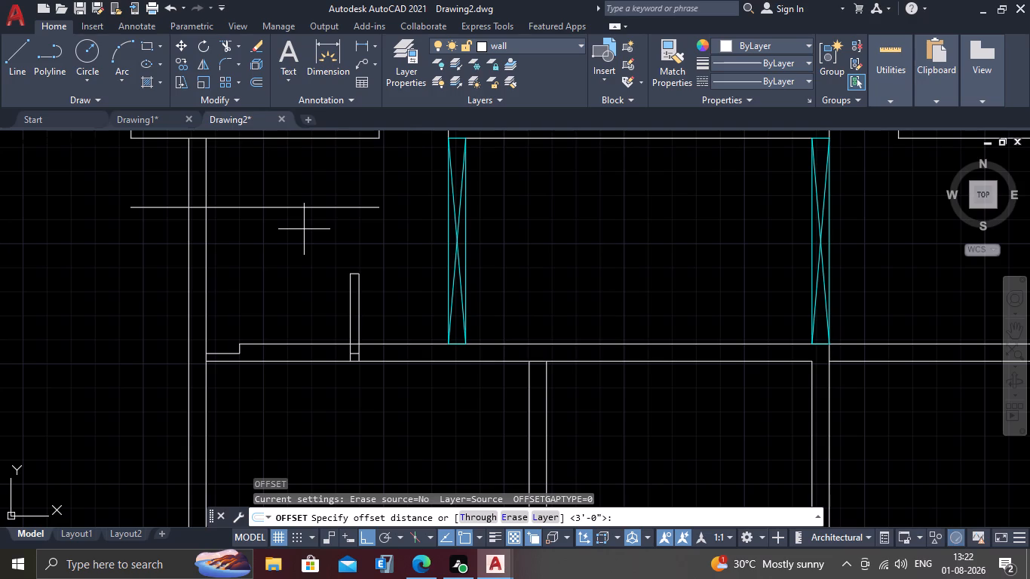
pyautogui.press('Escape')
# Place an aligned dimension across the top end of the short vertical stub wall.
pyautogui.scroll(1, 354, 320)
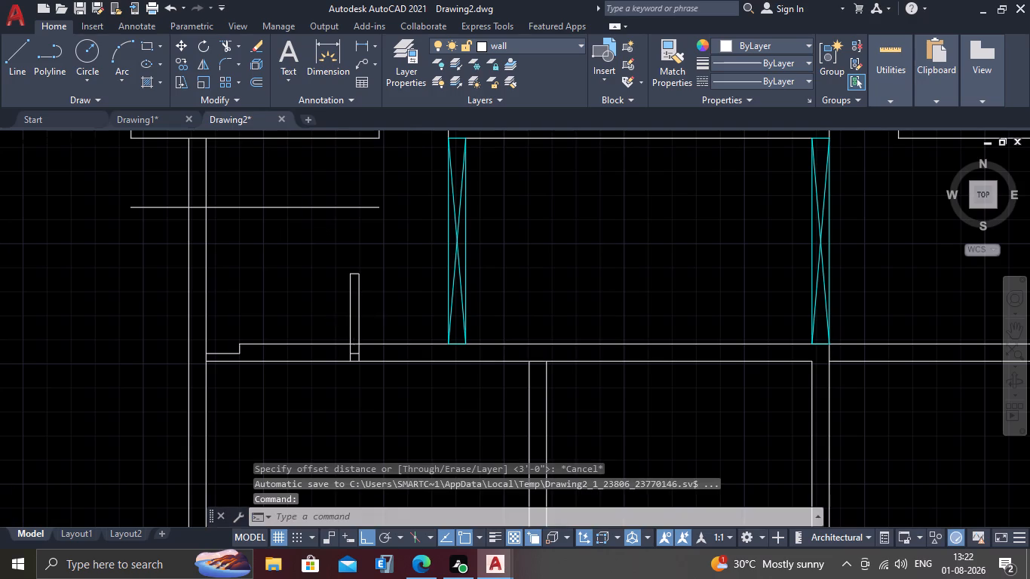
pyautogui.scroll(1, 354, 320)
pyautogui.write('dal')
pyautogui.press('Return')
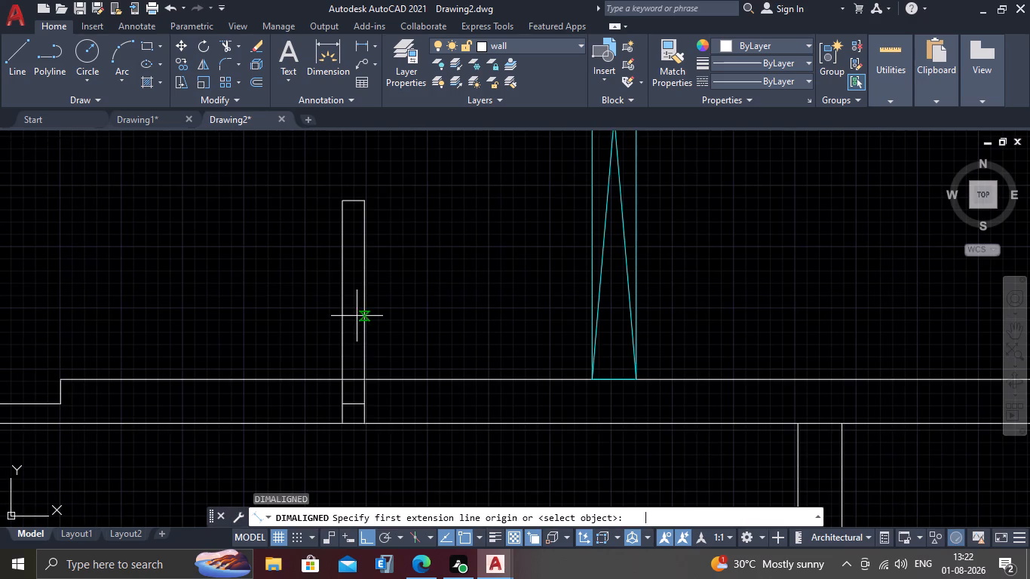
pyautogui.click(344, 199)
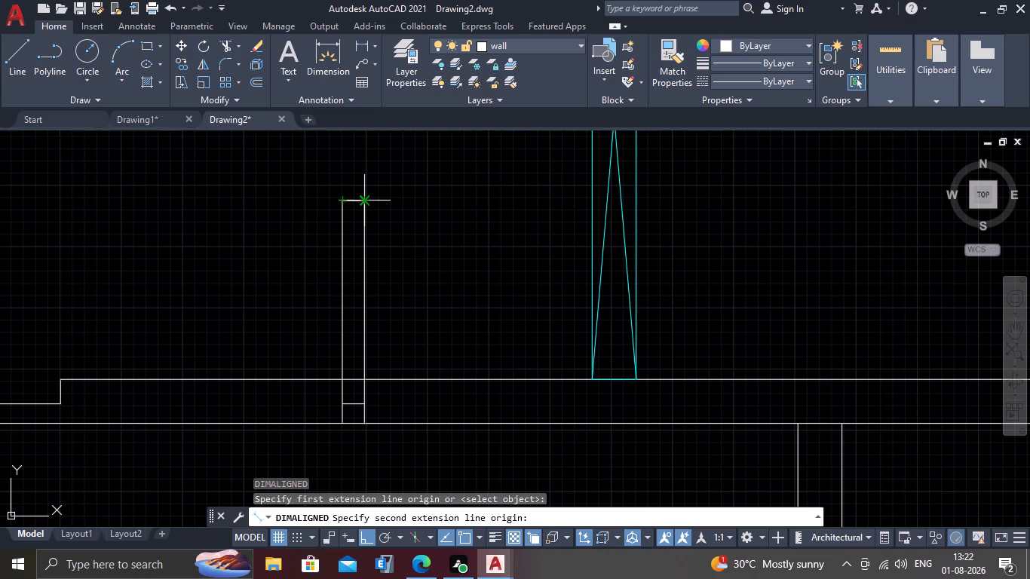
pyautogui.click(364, 197)
pyautogui.scroll(-2, 355, 179)
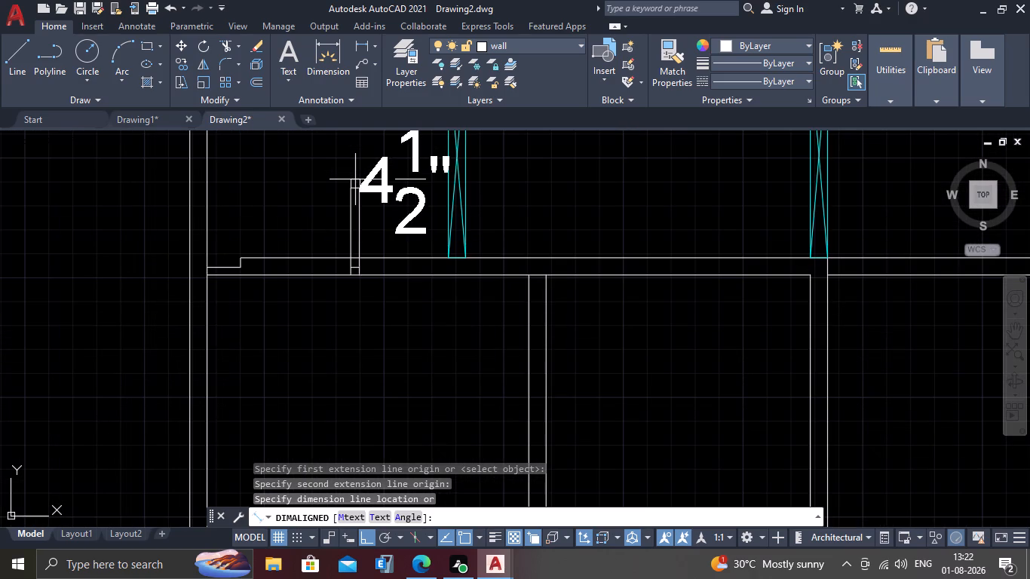
pyautogui.moveTo(355, 179); pyautogui.dragTo(354, 265, button='middle')
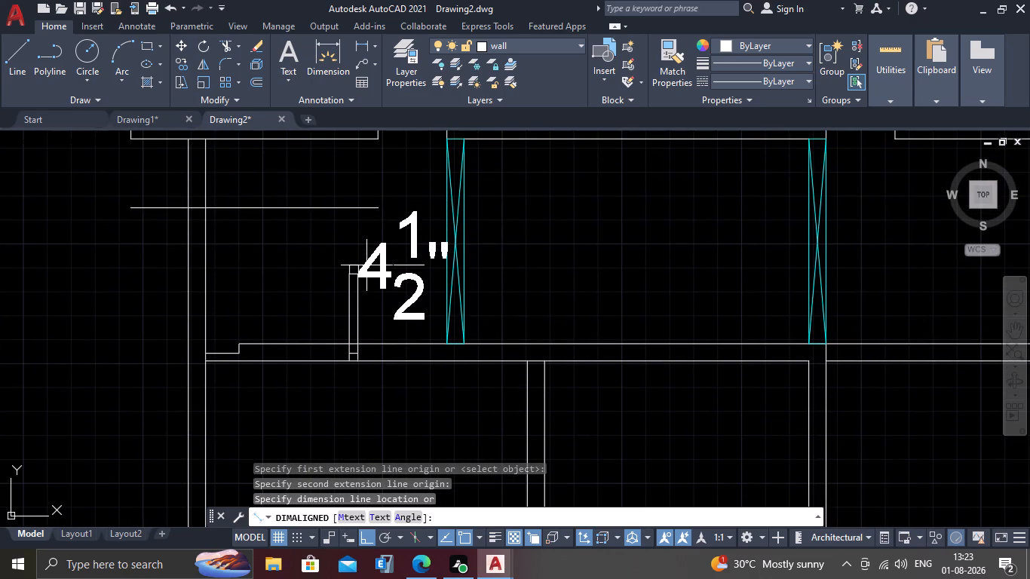
pyautogui.click(366, 265)
pyautogui.press('Escape')
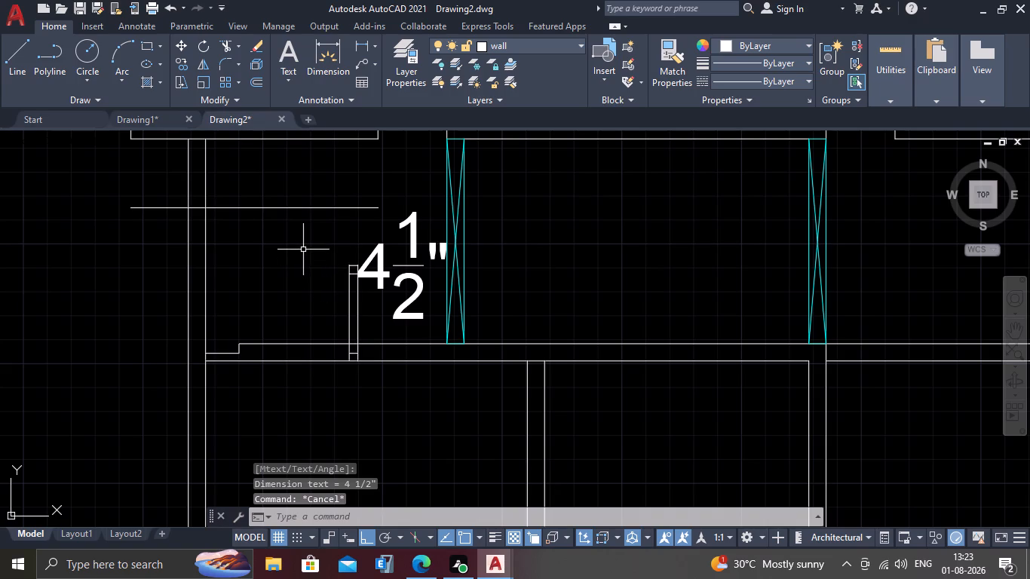
# Offset the new horizontal line 4.5" downward to give the wall its thickness.
pyautogui.press('o')
pyautogui.press('Return')
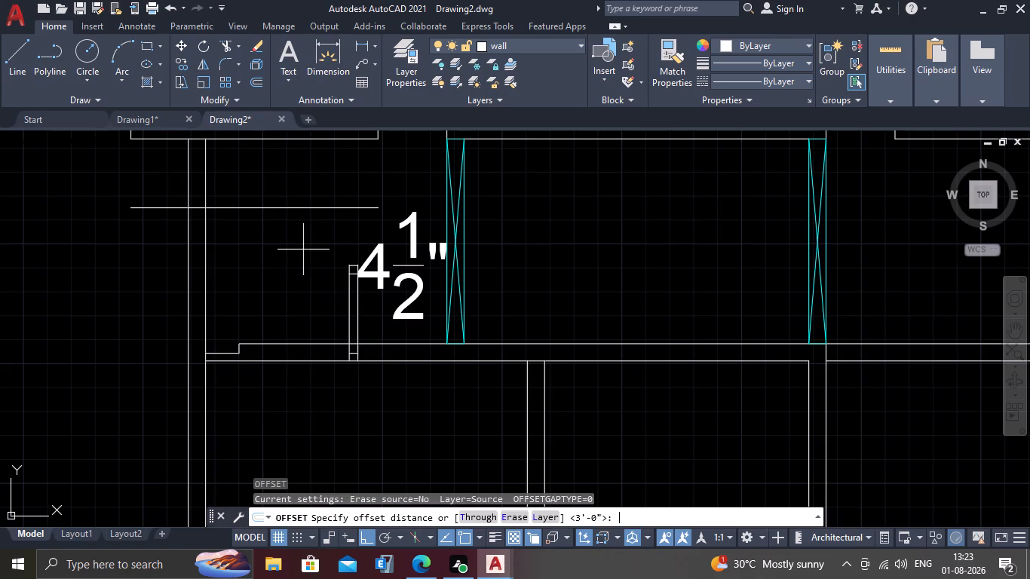
pyautogui.press('4')
pyautogui.write('.5"')
pyautogui.press('Return')
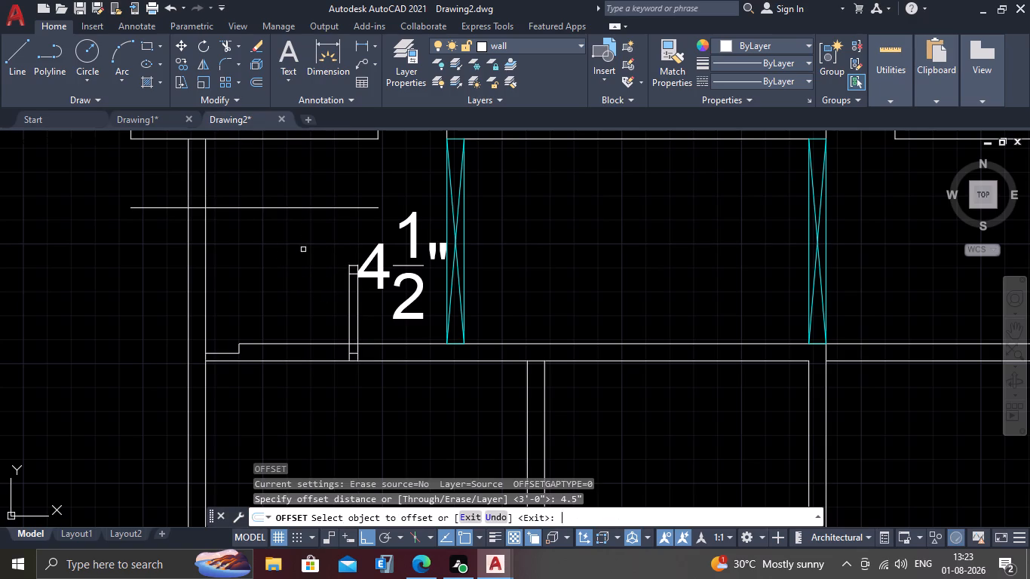
pyautogui.click(283, 207)
pyautogui.click(291, 252)
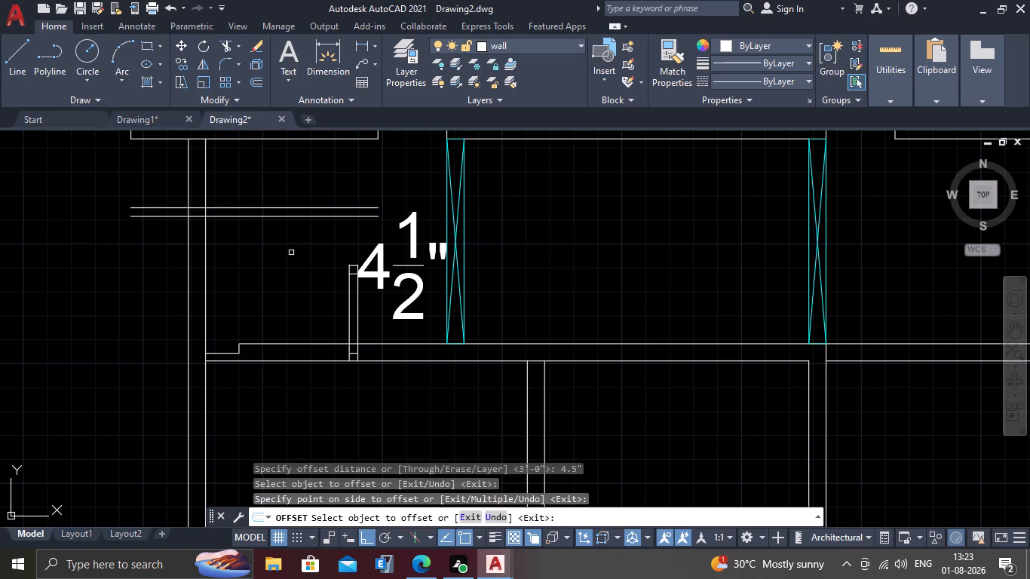
pyautogui.press('Escape')
# Measure the spacing between the two new horizontal wall lines at their east end with an aligned dimension.
pyautogui.scroll(1, 331, 214)
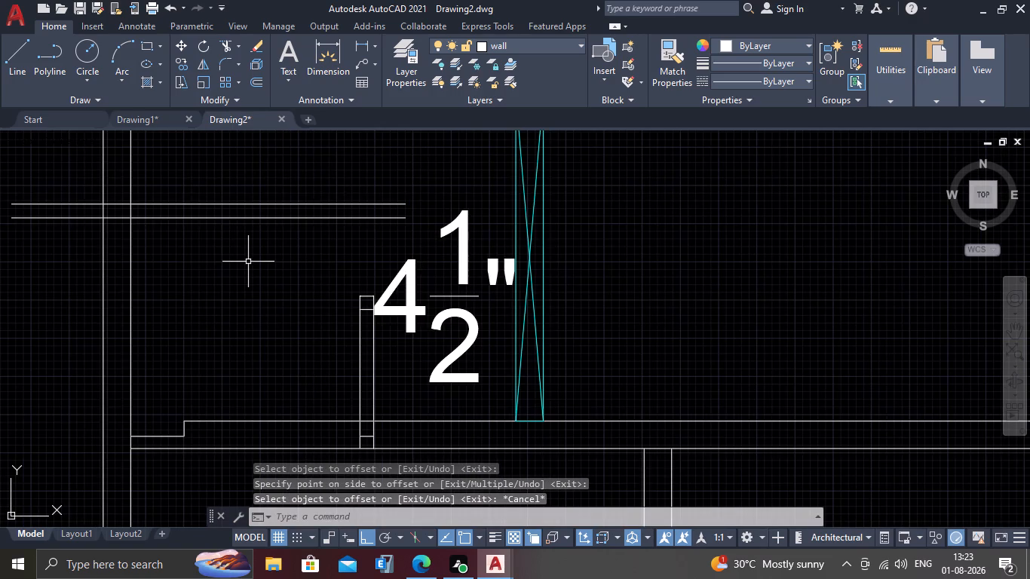
pyautogui.write('dal')
pyautogui.press('Return')
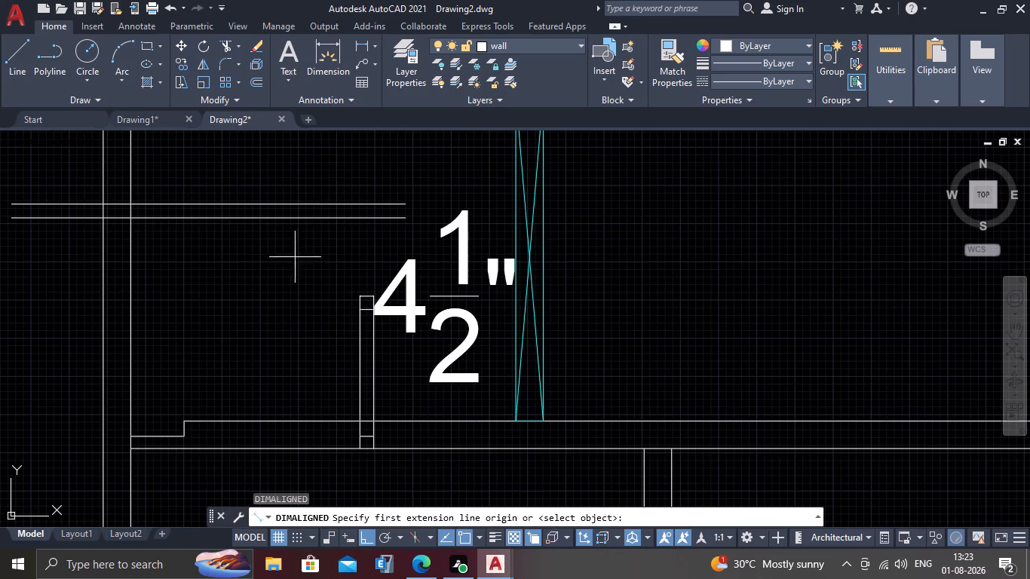
pyautogui.click(407, 205)
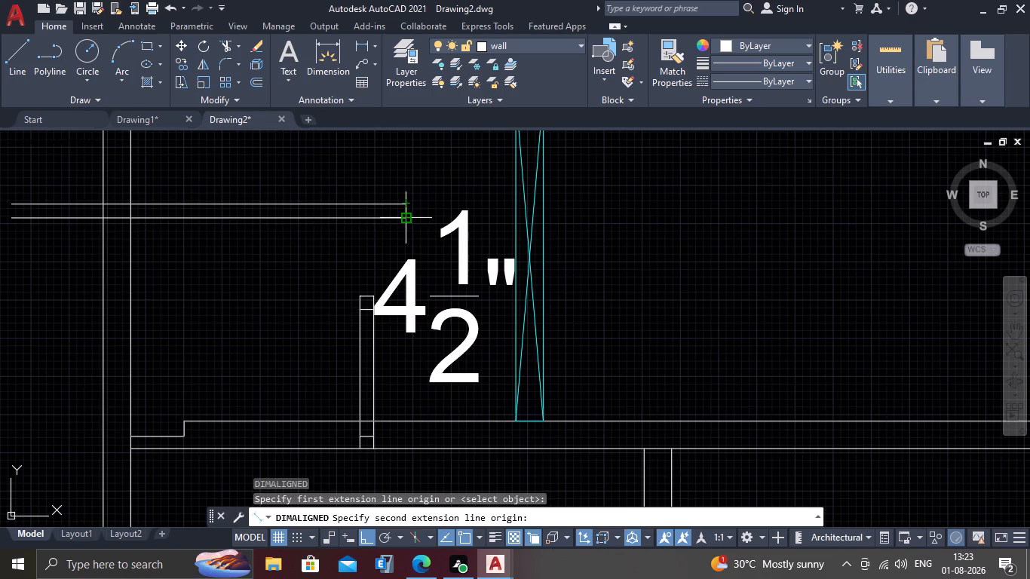
pyautogui.click(406, 219)
pyautogui.press('Escape')
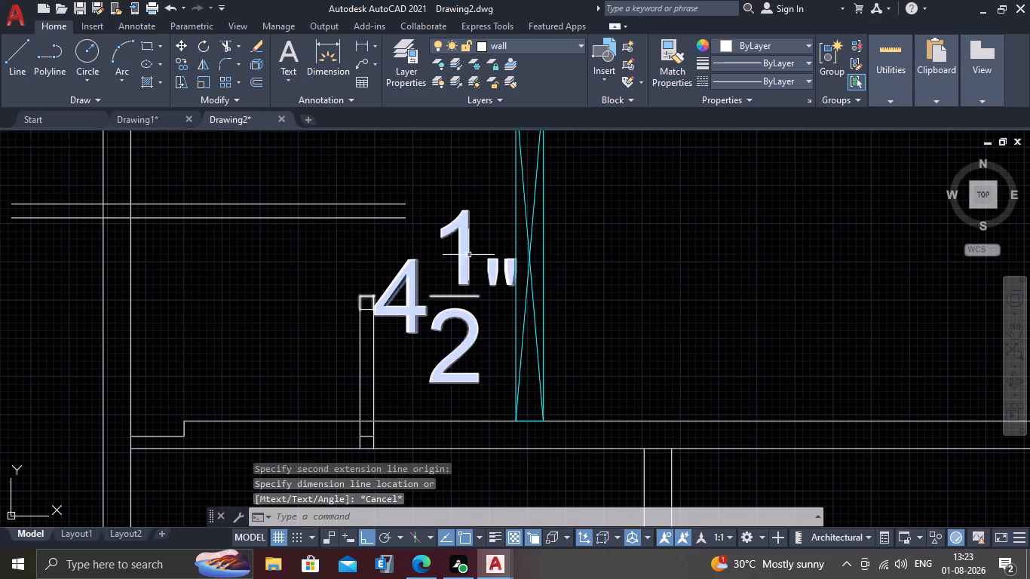
# Delete the aligned dimension from the top of the stub wall.
pyautogui.click(463, 260)
pyautogui.press('Delete')
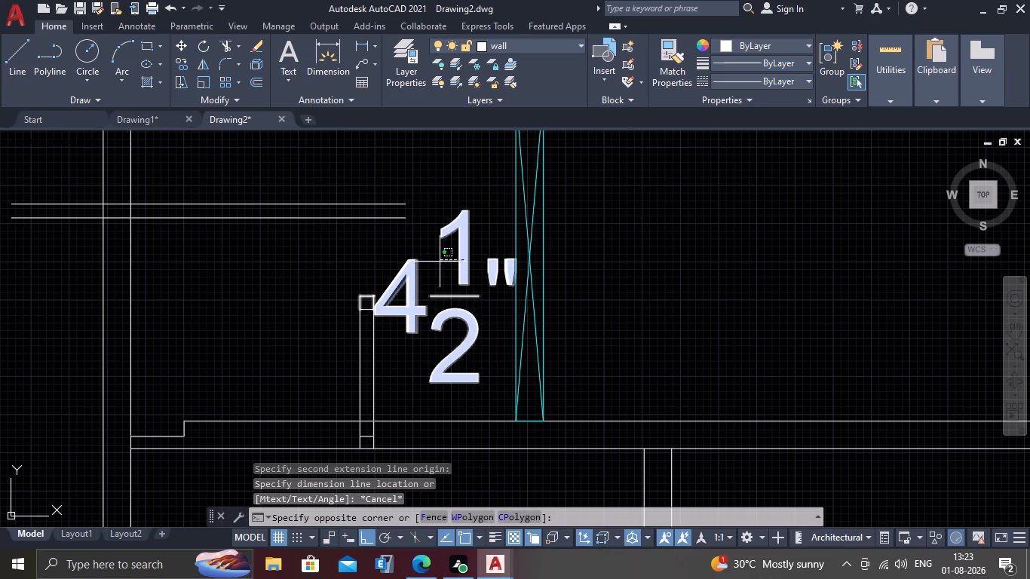
pyautogui.press('BackSpace')
pyautogui.press('Delete')
pyautogui.click(407, 319)
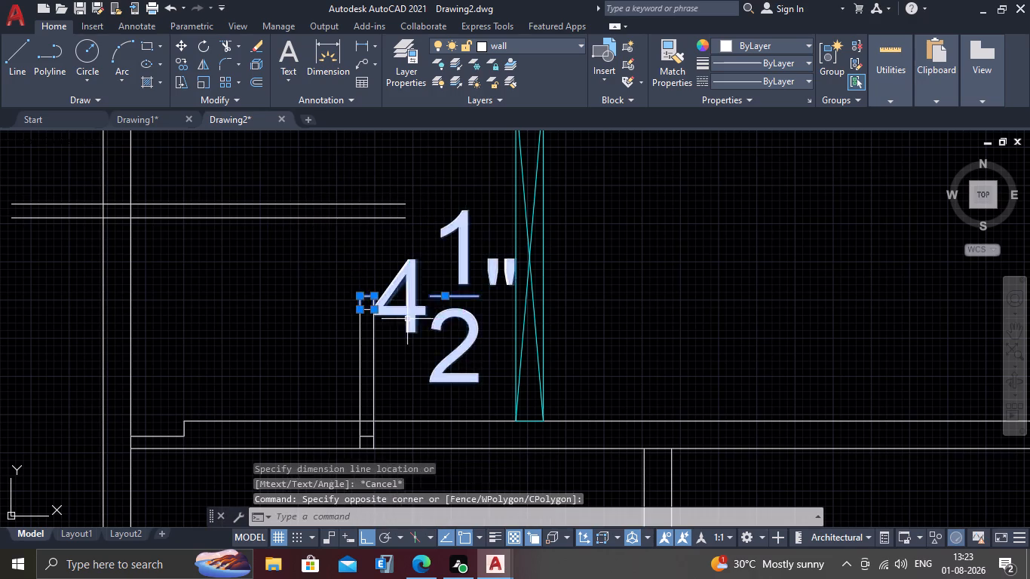
pyautogui.press('Delete')
# Draw a vertical line from the stub wall's upper east corner up past both new horizontal wall lines.
pyautogui.scroll(1, 385, 232)
pyautogui.scroll(-2, 368, 247)
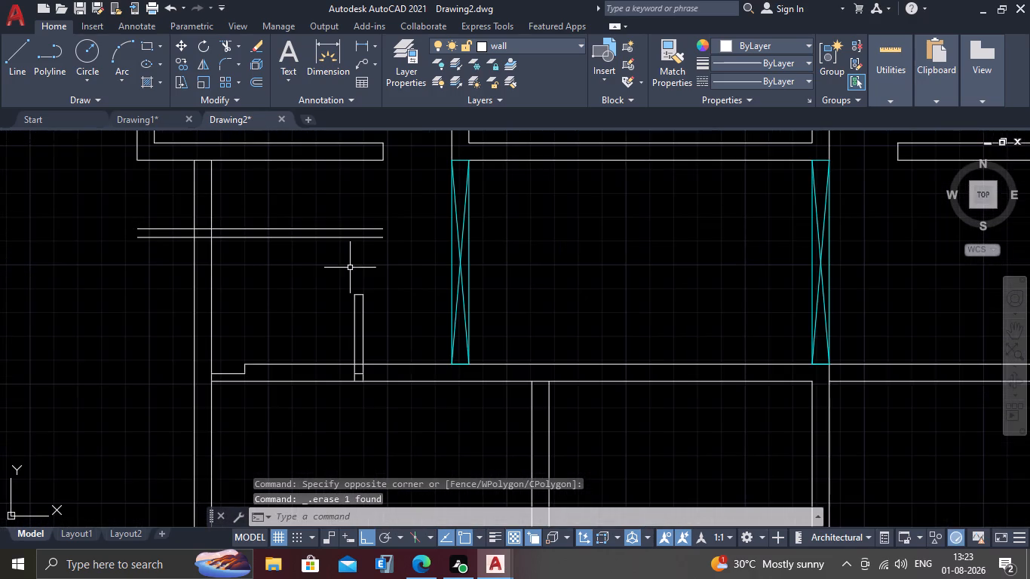
pyautogui.moveTo(349, 267); pyautogui.dragTo(354, 242, button='middle')
pyautogui.scroll(2, 375, 282)
pyautogui.press('l')
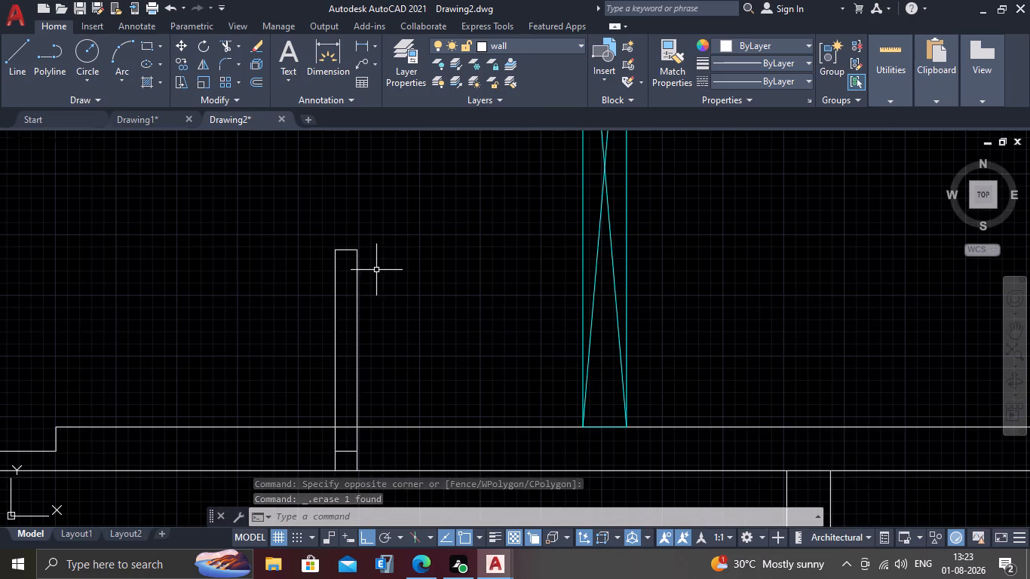
pyautogui.press('Return')
pyautogui.moveTo(357, 247); pyautogui.dragTo(357, 236)
pyautogui.scroll(-2, 363, 198)
pyautogui.moveTo(364, 207); pyautogui.dragTo(364, 314, button='middle')
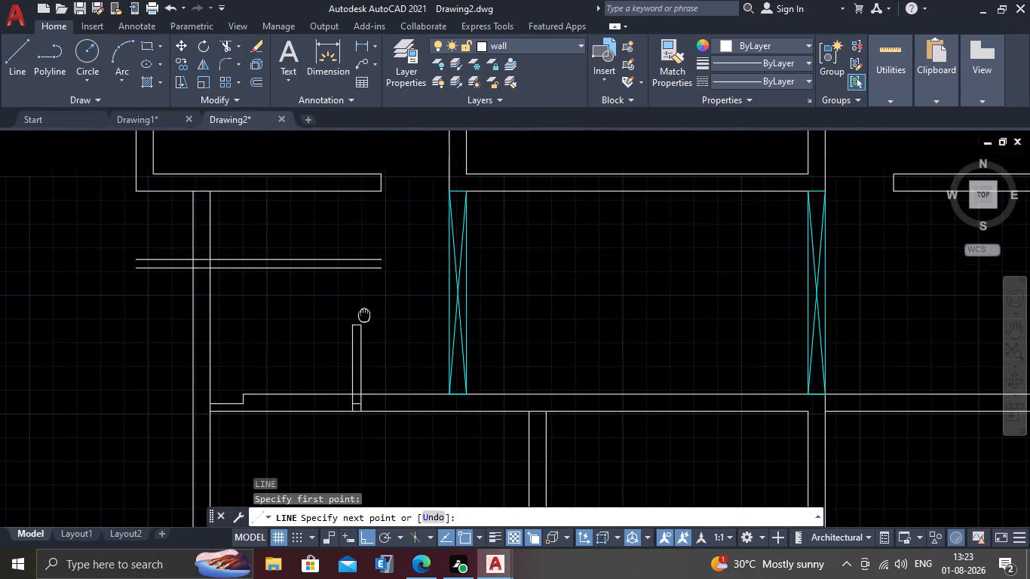
pyautogui.click(361, 244)
pyautogui.press('Escape')
# Offset the new vertical line 4.5" to the west, in line with the stub wall's other face.
pyautogui.scroll(2, 337, 339)
pyautogui.scroll(-2, 337, 339)
pyautogui.scroll(1, 345, 307)
pyautogui.press('o')
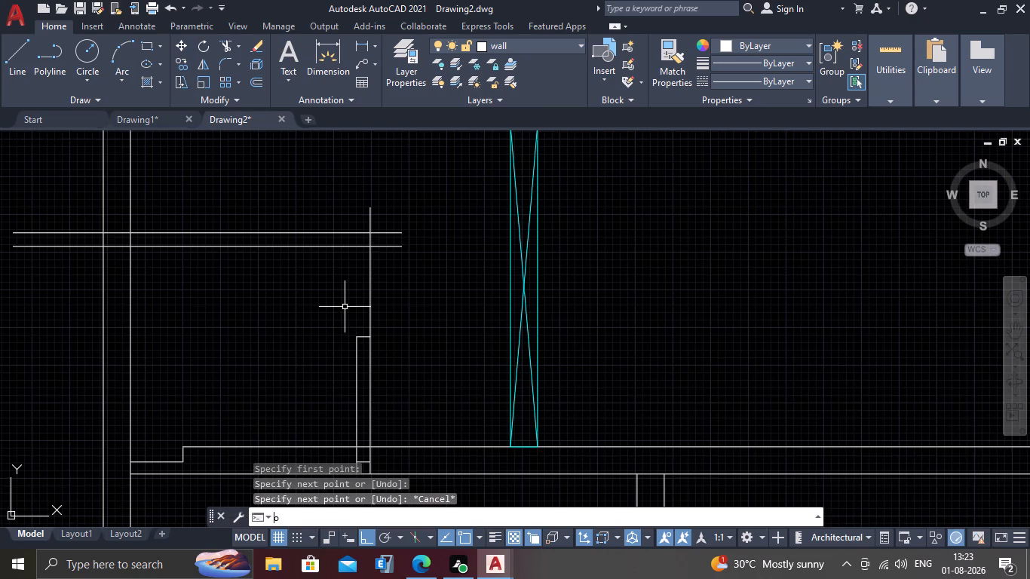
pyautogui.press('Return')
pyautogui.write('4.5')
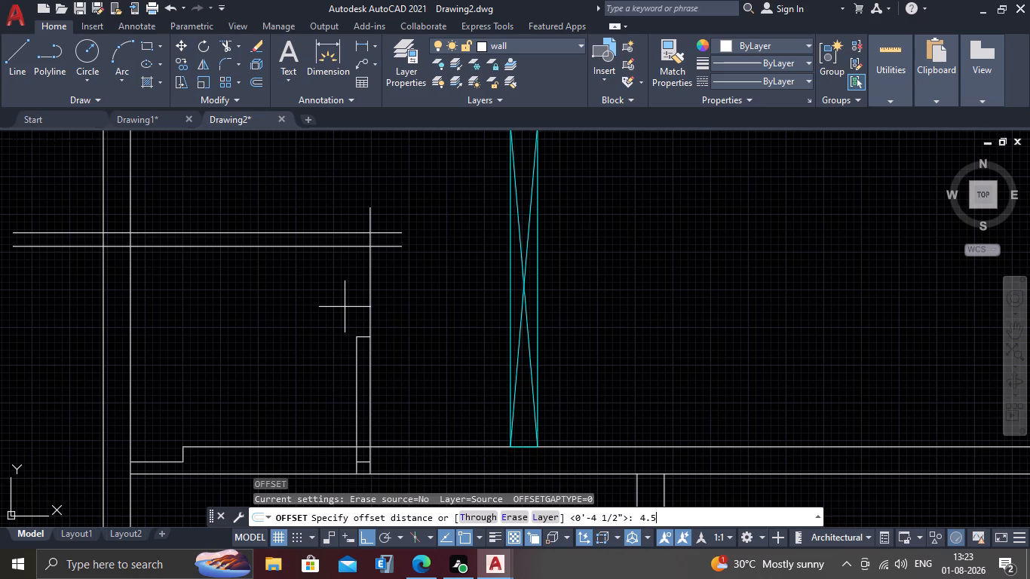
pyautogui.hotkey('shift', '"')
pyautogui.press('Return')
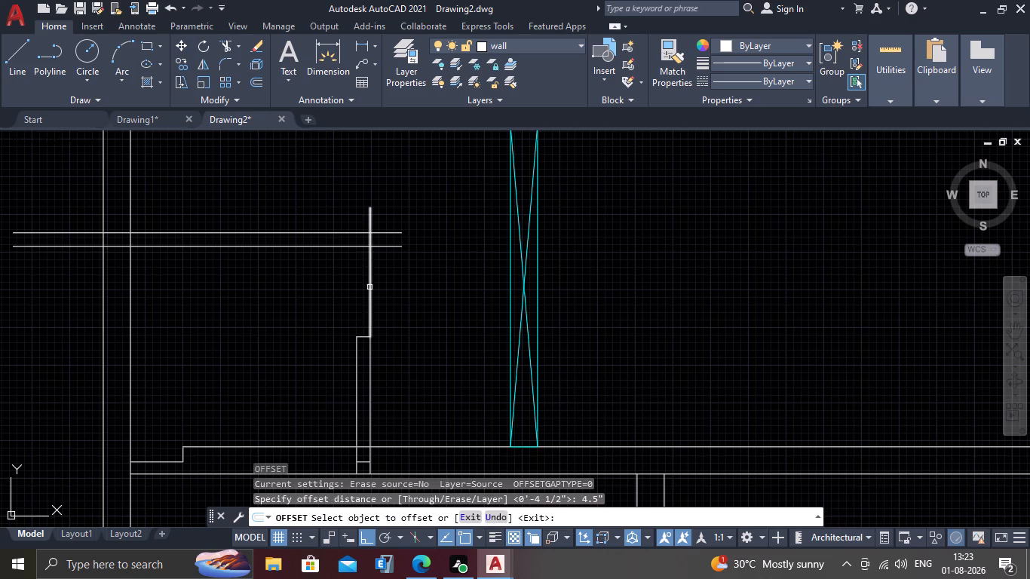
pyautogui.click(369, 289)
pyautogui.click(295, 293)
pyautogui.press('Escape')
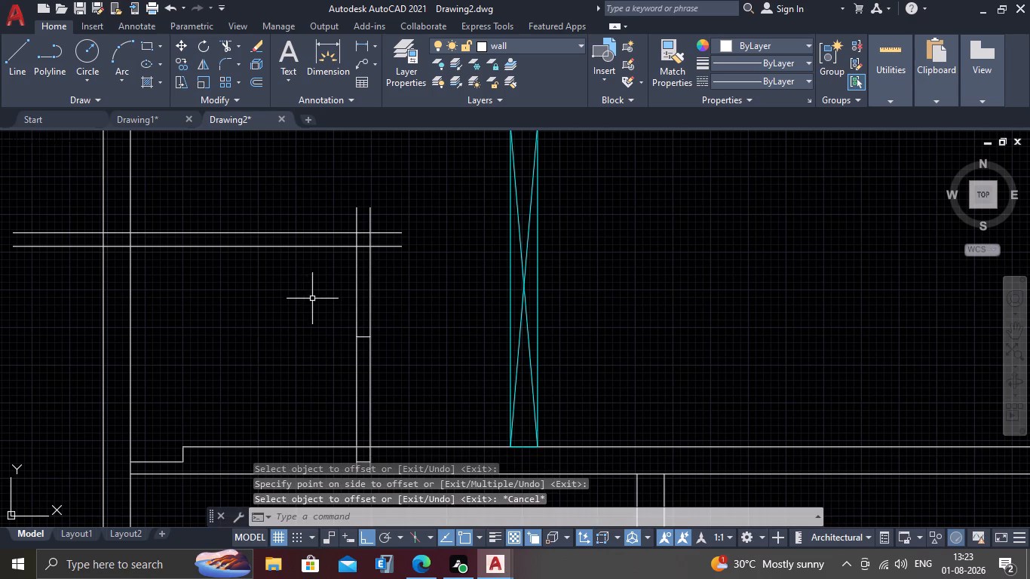
# Trim the vertical lines above the new horizontal wall and the horizontal overhangs beyond the east vertical line to square the wall's end.
pyautogui.write('tr')
pyautogui.press('Return')
pyautogui.scroll(1, 345, 210)
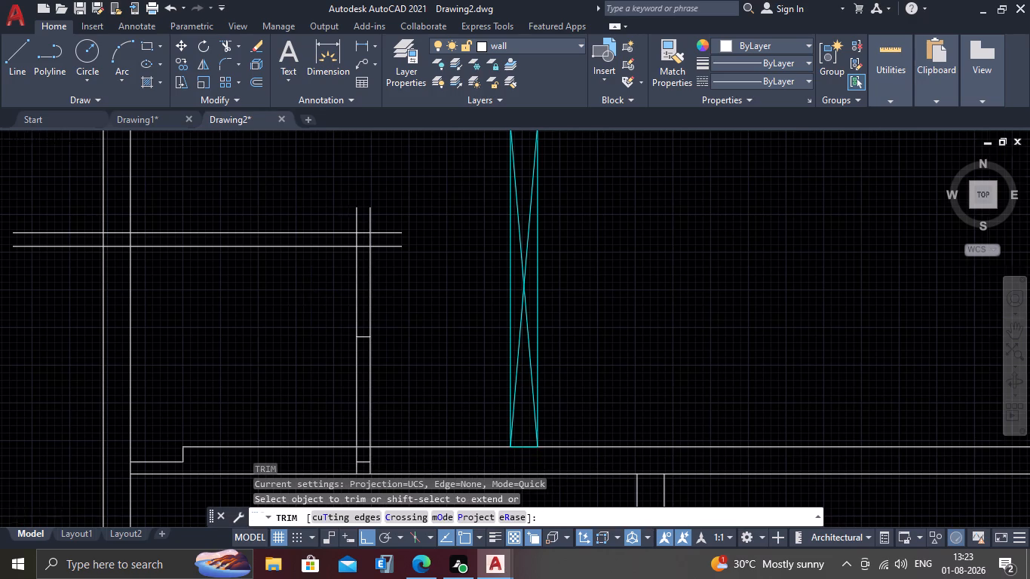
pyautogui.scroll(1, 345, 210)
pyautogui.click(360, 230)
pyautogui.click(431, 247)
pyautogui.click(429, 253)
pyautogui.click(428, 336)
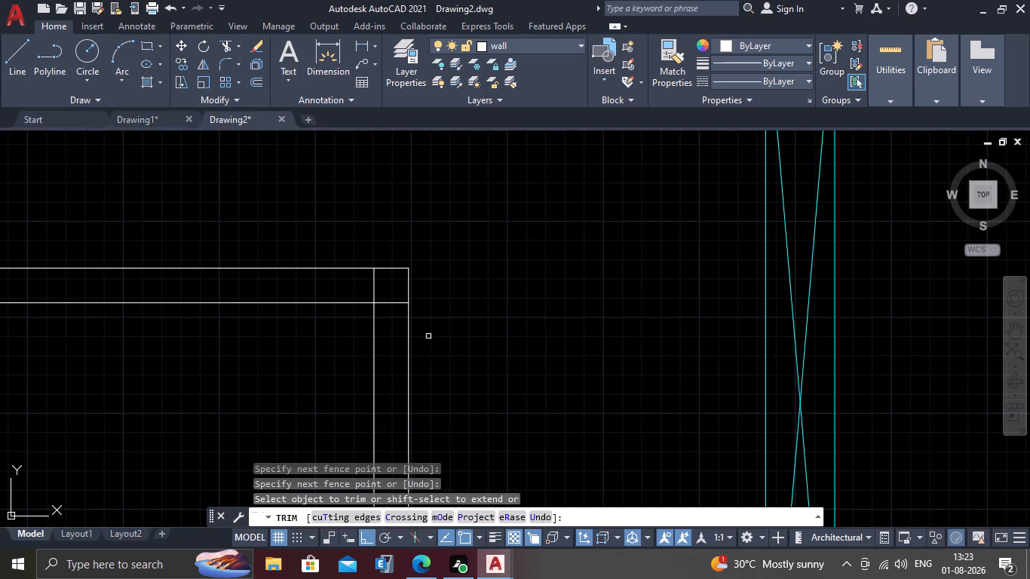
# Trim both vertical lines between the new horizontal wall and the stub wall to leave an opening.
pyautogui.scroll(-1, 429, 336)
pyautogui.moveTo(410, 344); pyautogui.dragTo(407, 301, button='middle')
pyautogui.click(447, 320)
pyautogui.click(350, 337)
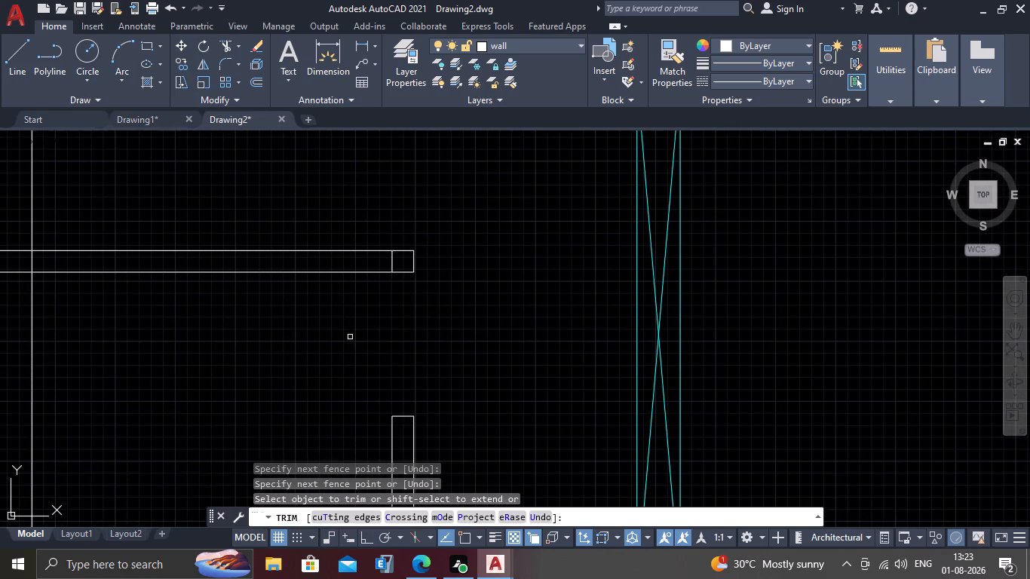
# Trim the leftover vertical segment inside the east end of the new horizontal wall.
pyautogui.scroll(1, 379, 289)
pyautogui.click(408, 239)
pyautogui.click(382, 249)
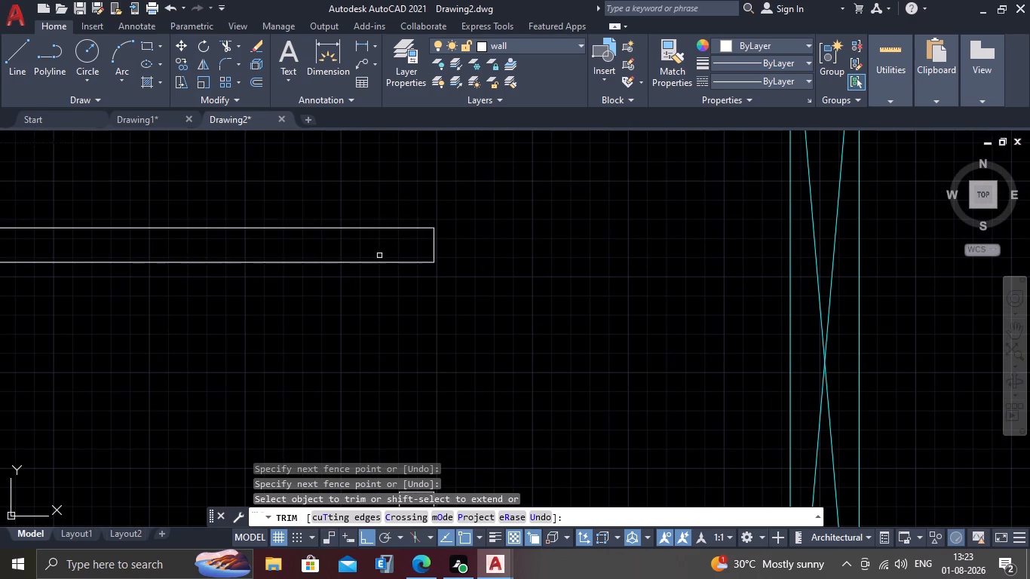
pyautogui.press('Escape')
pyautogui.scroll(-2, 388, 284)
pyautogui.moveTo(287, 403); pyautogui.dragTo(354, 354, button='middle')
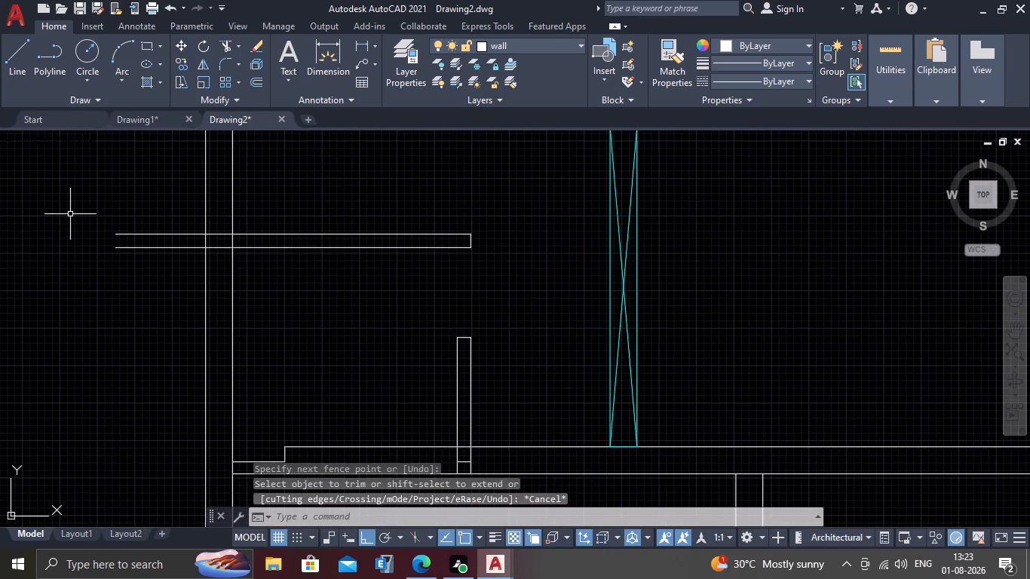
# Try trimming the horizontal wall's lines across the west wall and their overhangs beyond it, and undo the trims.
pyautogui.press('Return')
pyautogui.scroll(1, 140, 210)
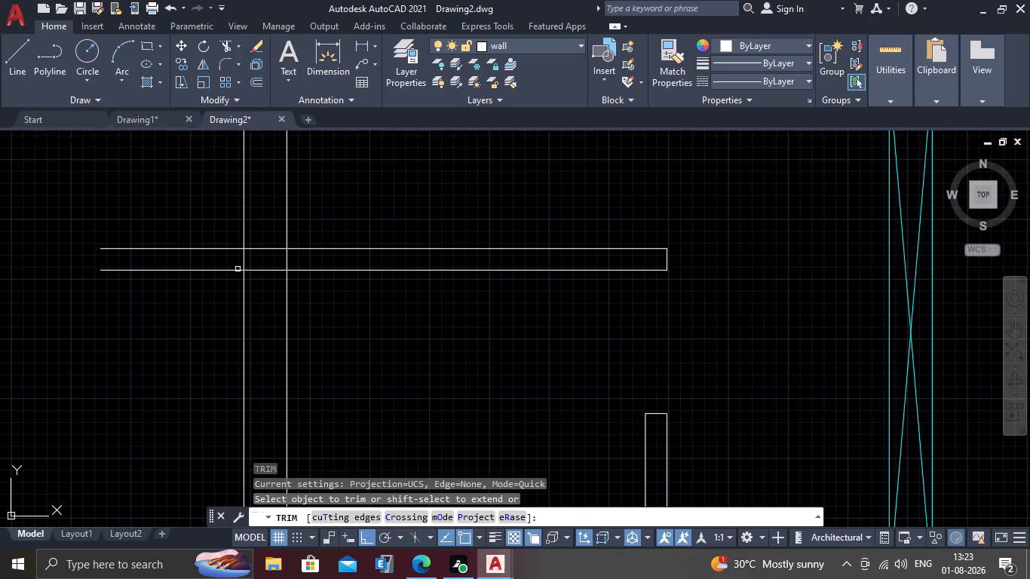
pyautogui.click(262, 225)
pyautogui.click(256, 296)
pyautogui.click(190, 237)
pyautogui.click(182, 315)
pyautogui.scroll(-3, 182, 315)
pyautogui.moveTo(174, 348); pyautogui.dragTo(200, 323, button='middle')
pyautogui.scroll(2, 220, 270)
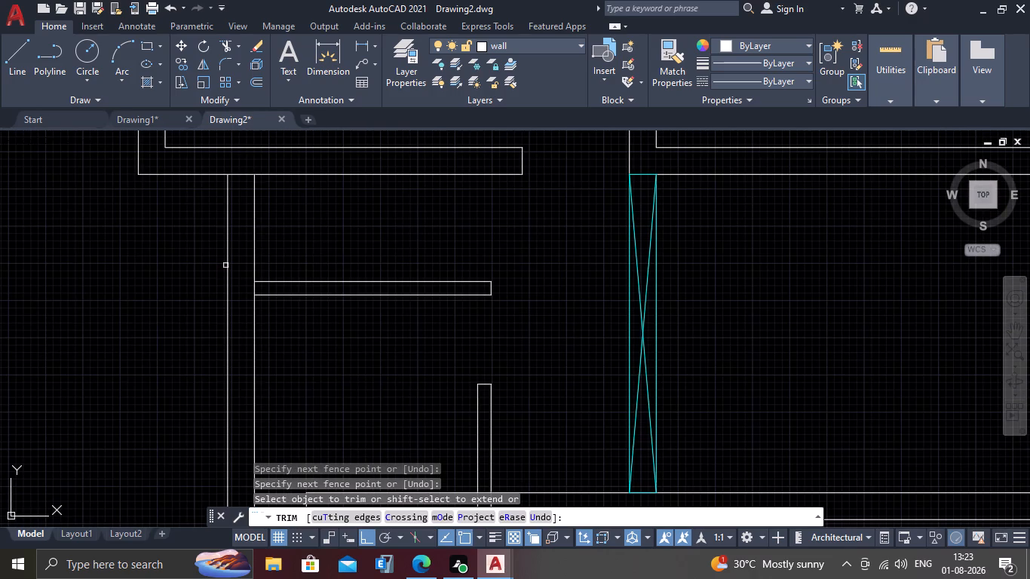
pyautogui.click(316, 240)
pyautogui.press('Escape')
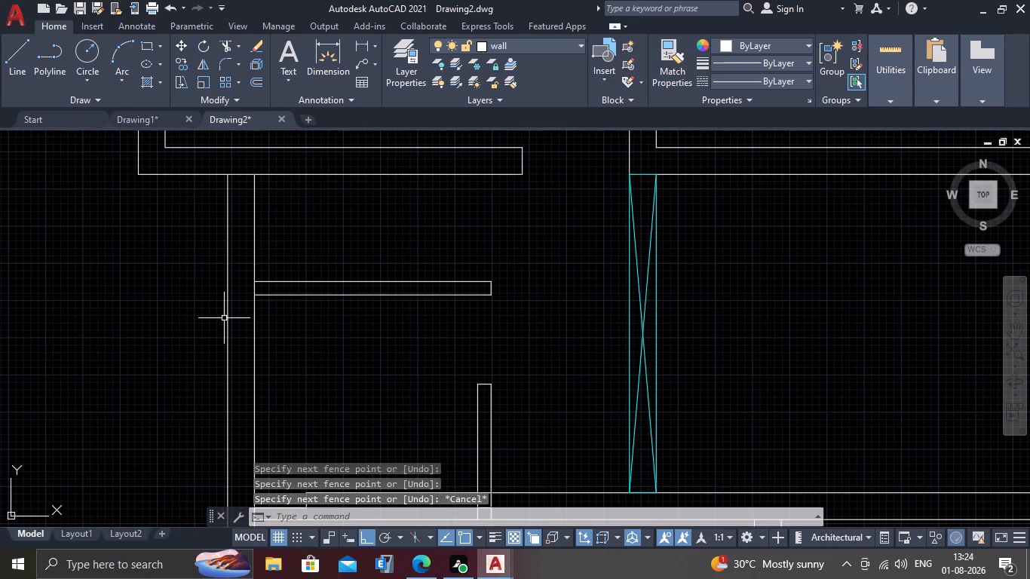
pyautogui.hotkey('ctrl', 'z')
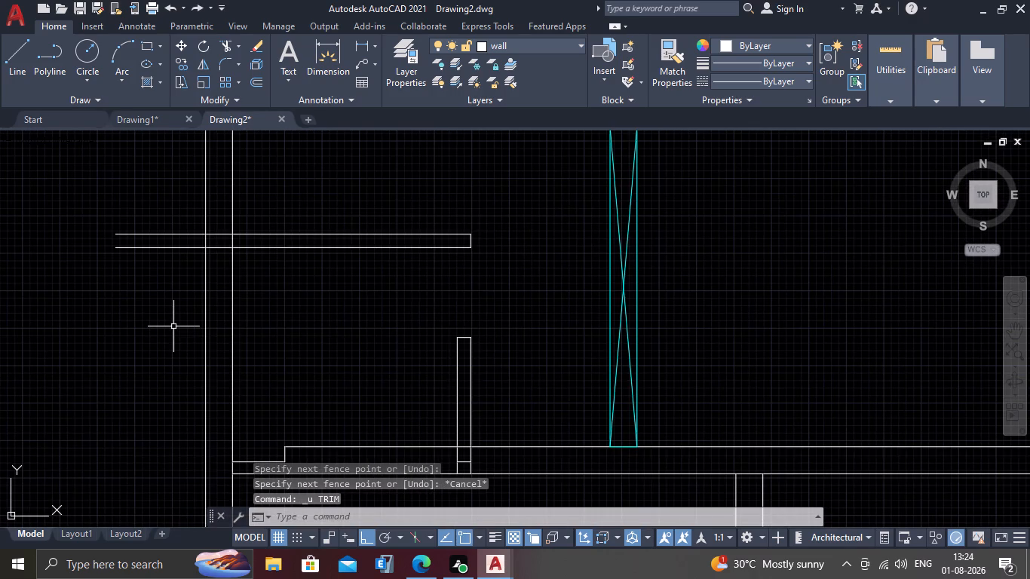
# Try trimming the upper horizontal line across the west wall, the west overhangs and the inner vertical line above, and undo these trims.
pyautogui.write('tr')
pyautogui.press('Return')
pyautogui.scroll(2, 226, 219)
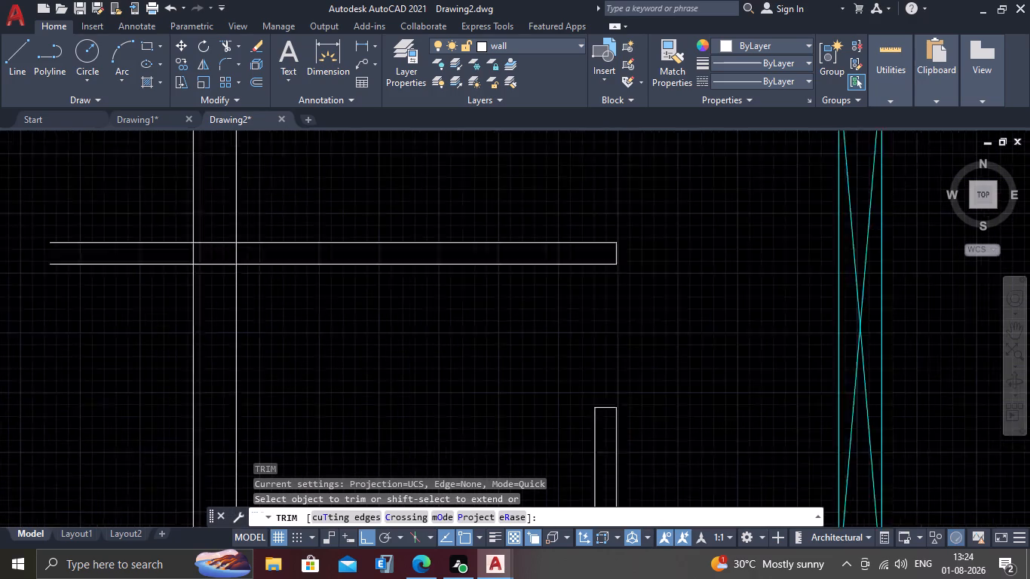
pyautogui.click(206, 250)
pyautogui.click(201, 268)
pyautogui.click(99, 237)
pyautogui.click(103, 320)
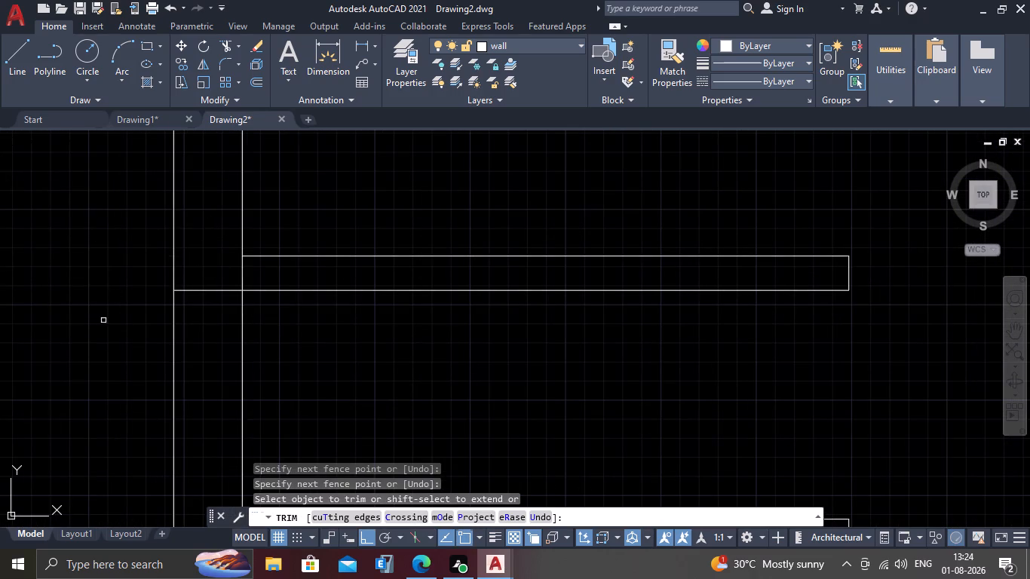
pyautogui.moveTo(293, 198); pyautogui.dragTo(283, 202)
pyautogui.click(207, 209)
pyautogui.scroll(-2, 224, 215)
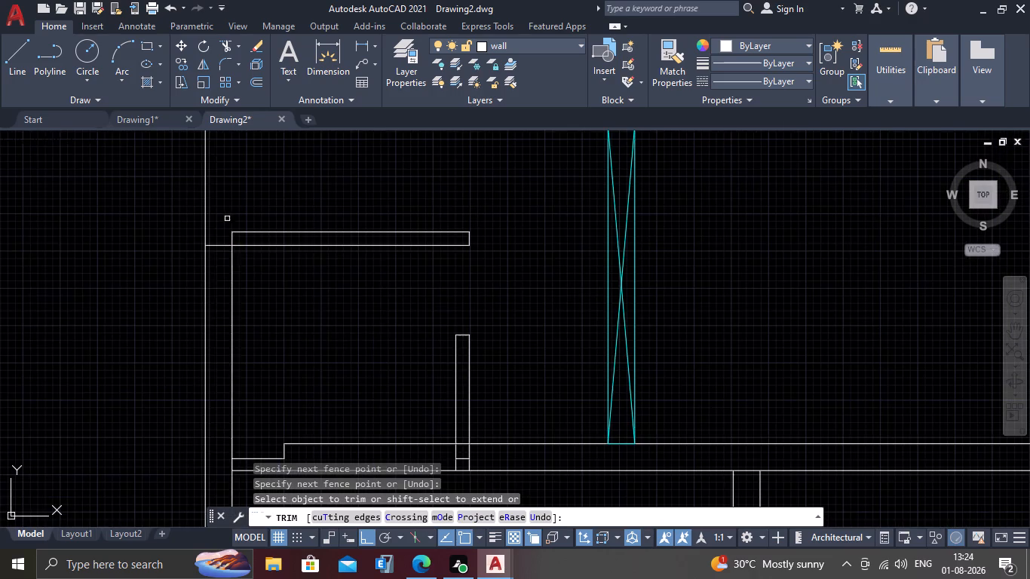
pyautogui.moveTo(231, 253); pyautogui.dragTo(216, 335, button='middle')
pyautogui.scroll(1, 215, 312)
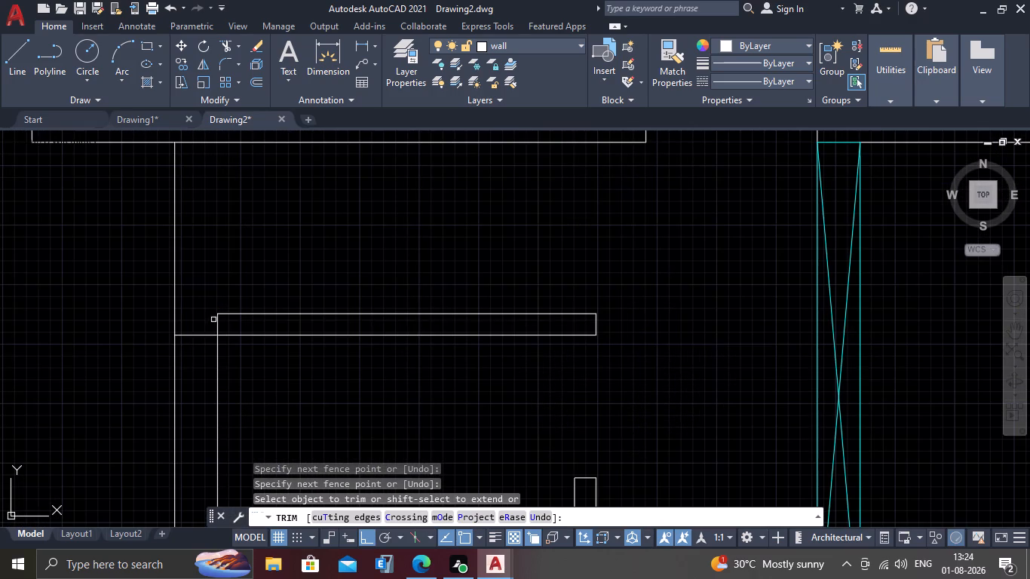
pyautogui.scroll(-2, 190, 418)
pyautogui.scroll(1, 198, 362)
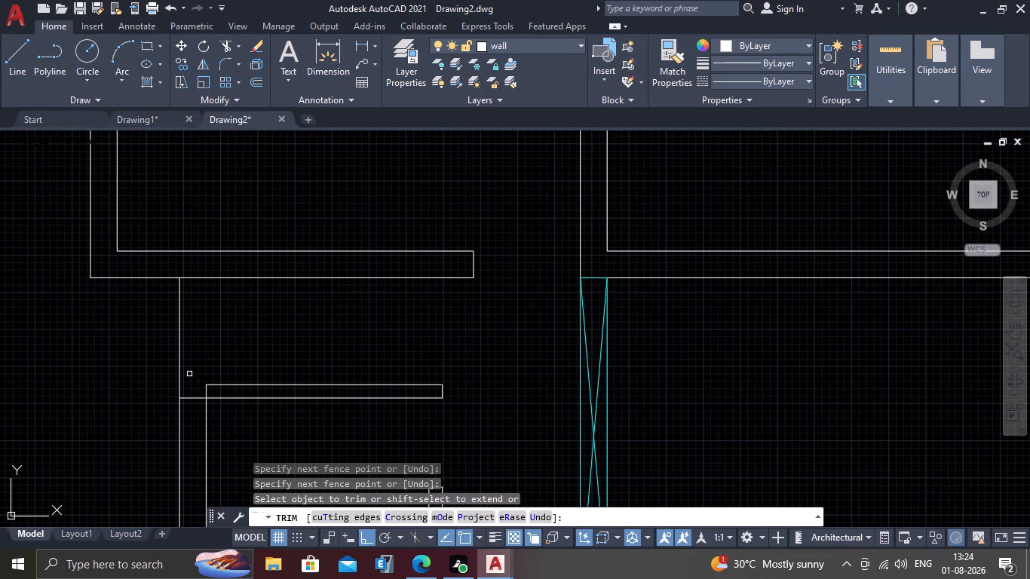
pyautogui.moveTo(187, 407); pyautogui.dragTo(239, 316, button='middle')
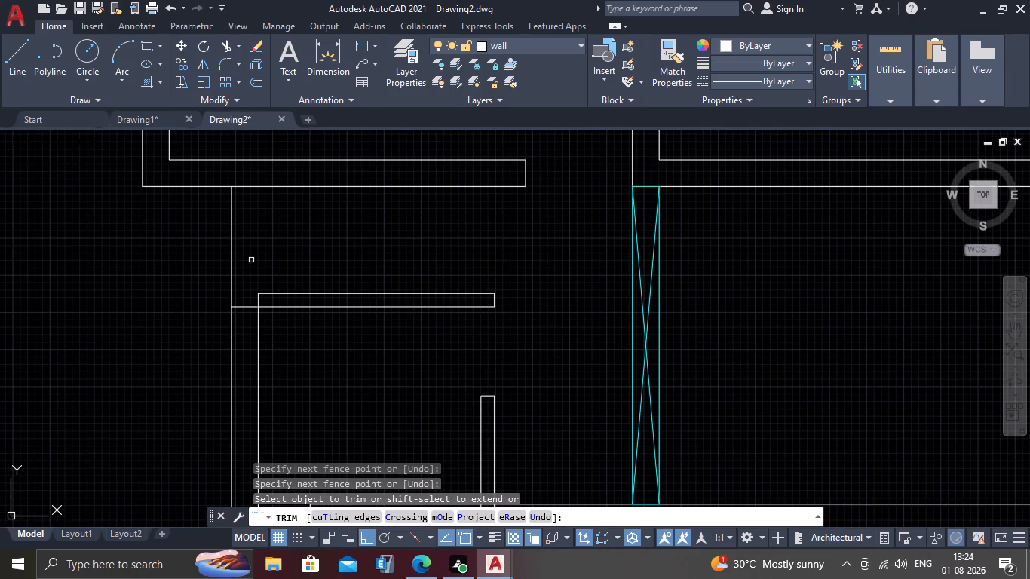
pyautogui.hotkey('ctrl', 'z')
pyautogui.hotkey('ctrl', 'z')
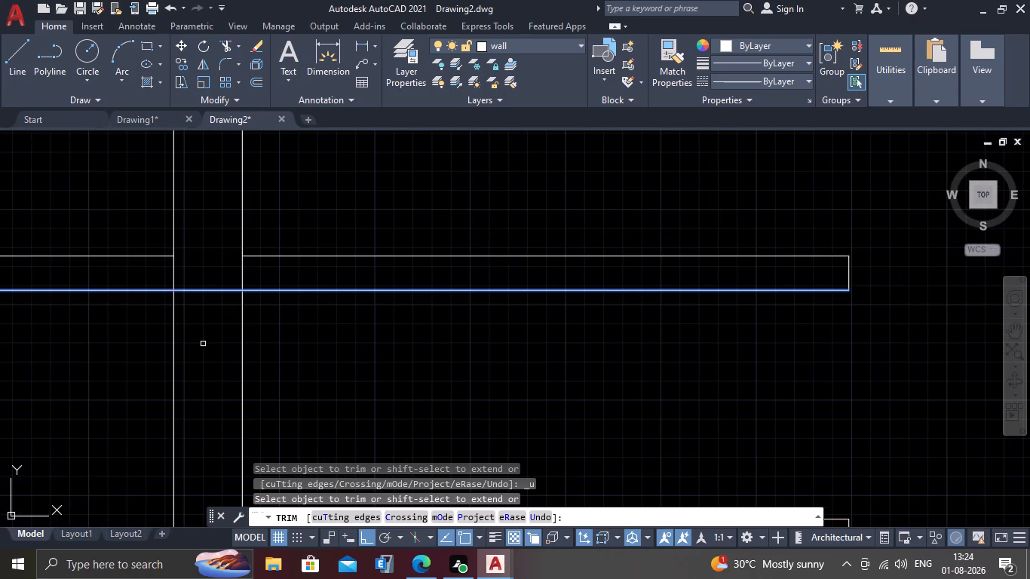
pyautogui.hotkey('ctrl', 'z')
# Square the northwest corner by trimming the horizontal overhangs, the west wall lines above it, and the inner vertical line within the horizontal wall.
pyautogui.scroll(-1, 196, 365)
pyautogui.click(172, 258)
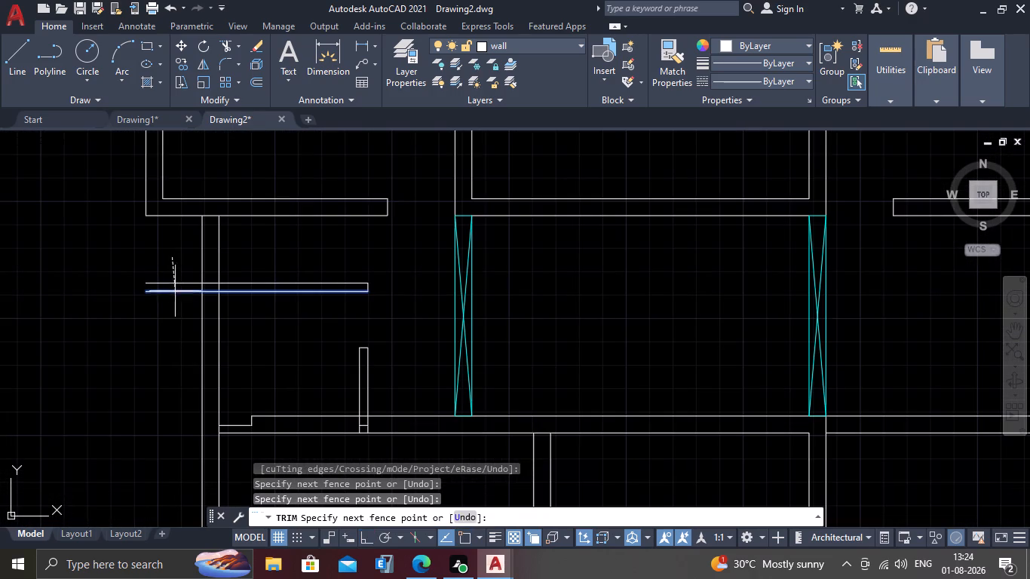
pyautogui.click(175, 314)
pyautogui.click(244, 256)
pyautogui.click(181, 262)
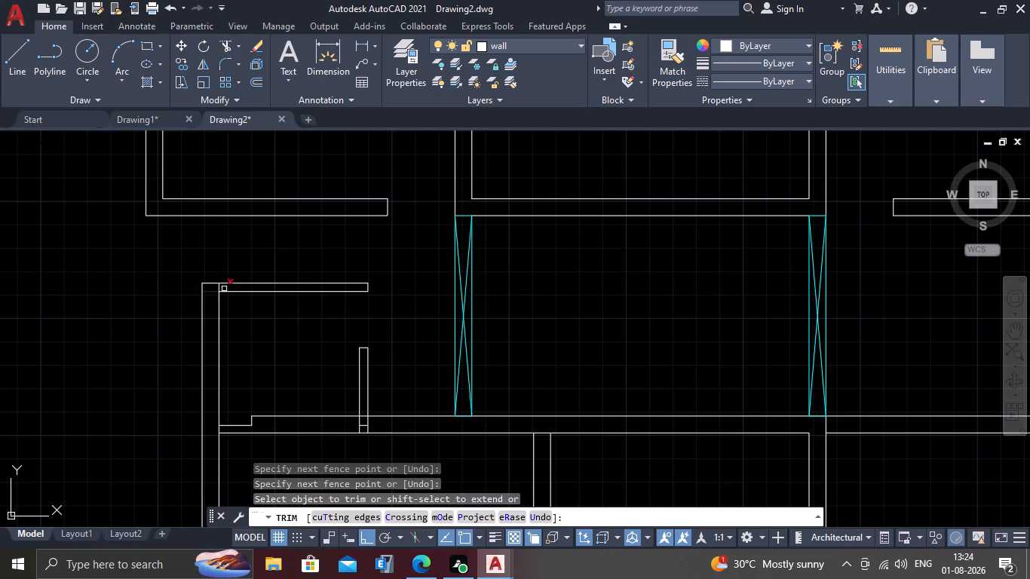
pyautogui.scroll(2, 198, 310)
pyautogui.scroll(2, 238, 256)
pyautogui.click(252, 247)
pyautogui.click(320, 257)
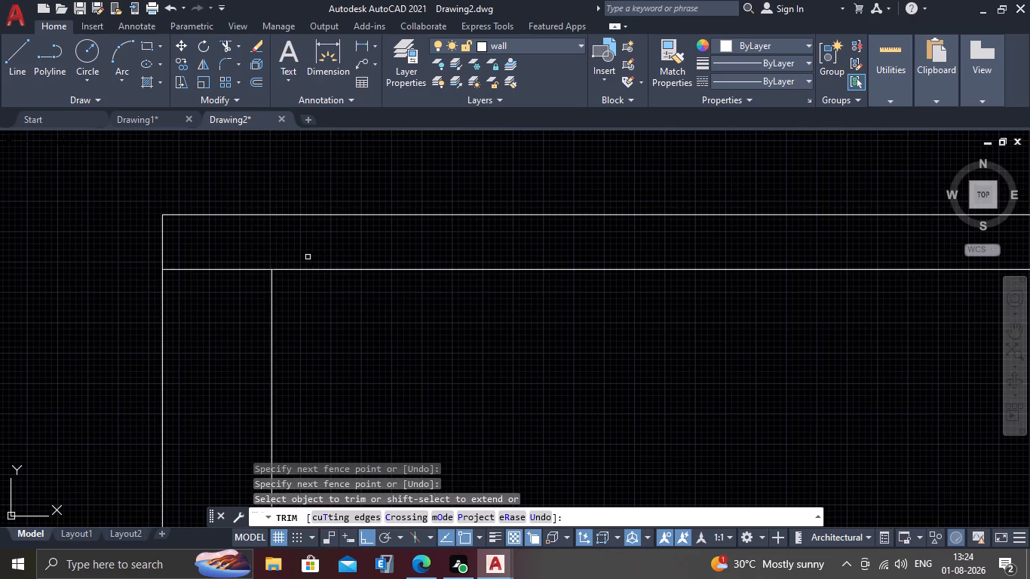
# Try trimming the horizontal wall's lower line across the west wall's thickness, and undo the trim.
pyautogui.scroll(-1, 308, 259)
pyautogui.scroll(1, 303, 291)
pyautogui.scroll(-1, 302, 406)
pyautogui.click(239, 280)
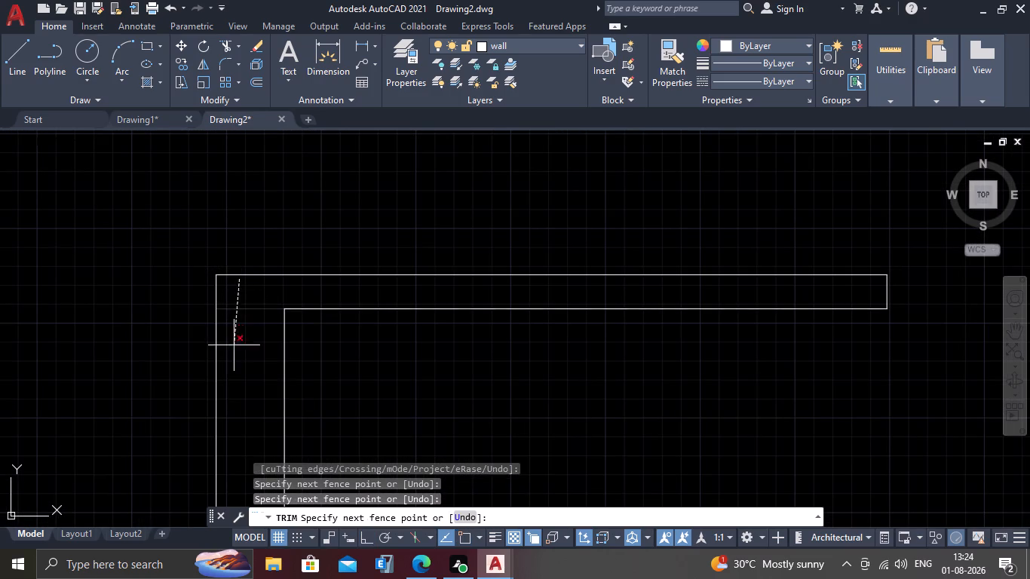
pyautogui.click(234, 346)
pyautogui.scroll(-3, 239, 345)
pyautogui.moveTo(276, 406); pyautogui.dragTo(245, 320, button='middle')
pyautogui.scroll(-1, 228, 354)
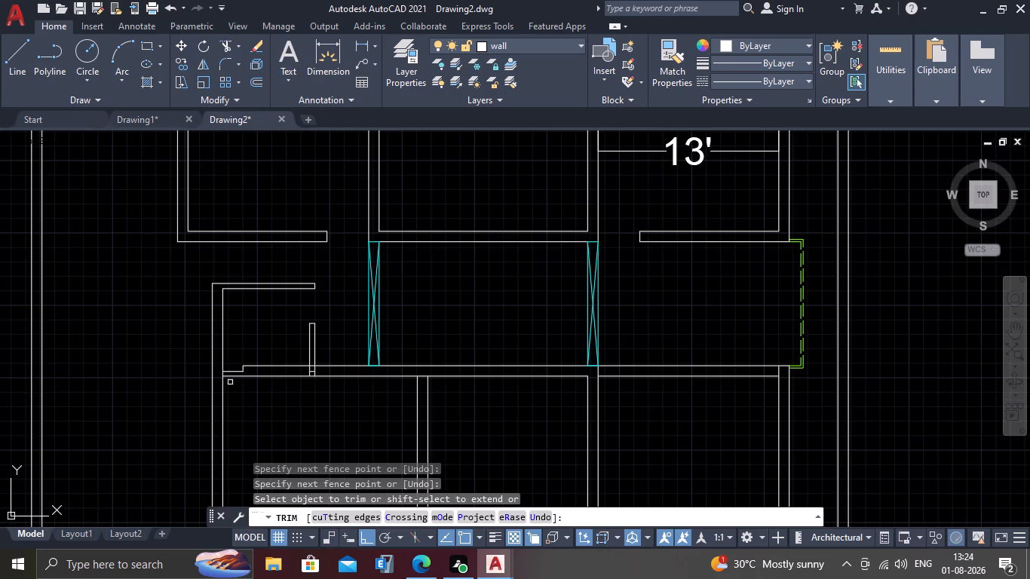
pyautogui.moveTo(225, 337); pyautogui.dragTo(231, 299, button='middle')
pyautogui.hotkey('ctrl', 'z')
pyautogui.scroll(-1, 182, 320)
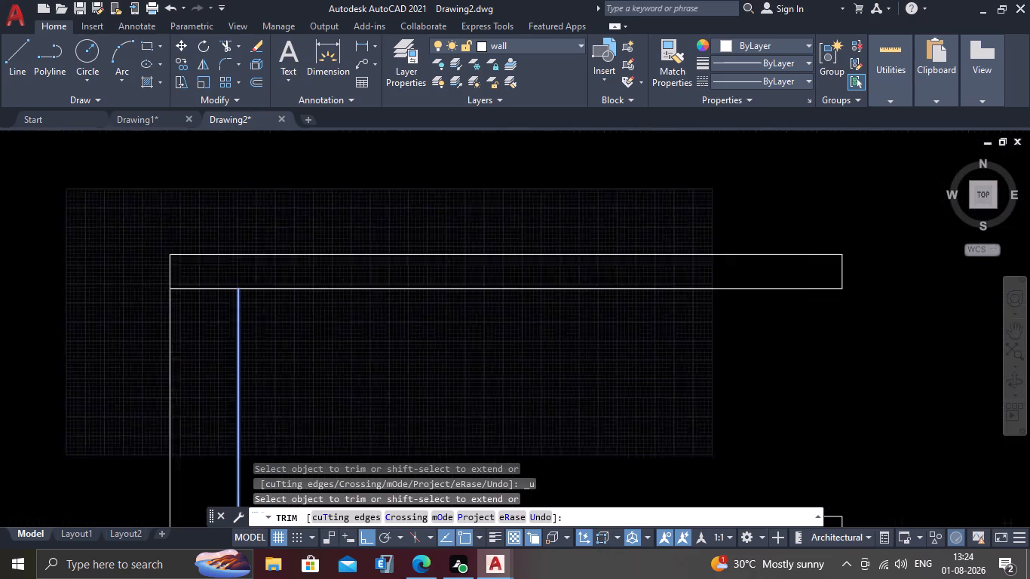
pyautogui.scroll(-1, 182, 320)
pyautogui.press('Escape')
# Offset the lower line of the new horizontal wall 2'6" to the south.
pyautogui.scroll(-2, 133, 394)
pyautogui.moveTo(155, 394); pyautogui.dragTo(165, 305, button='middle')
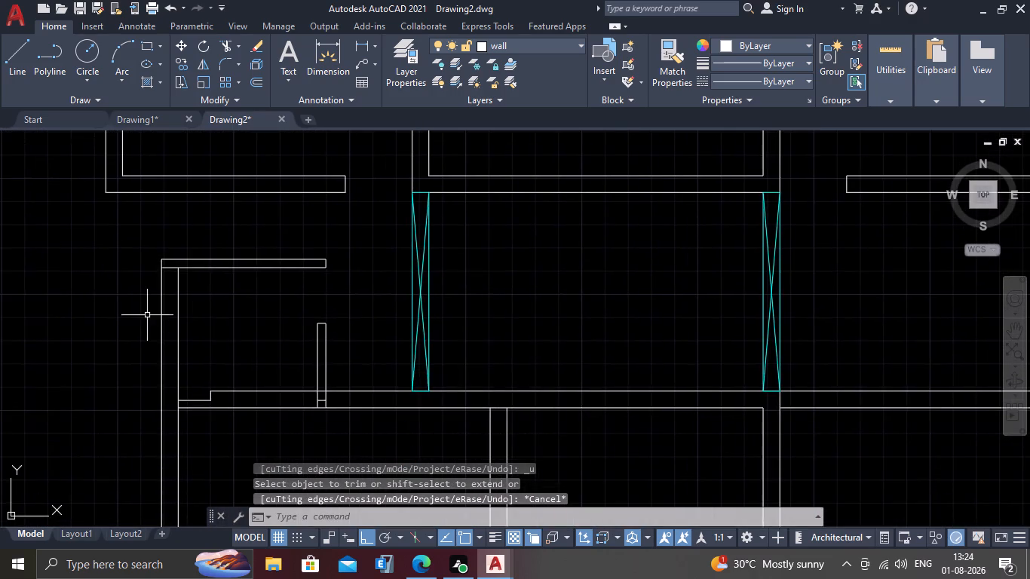
pyautogui.scroll(2, 146, 315)
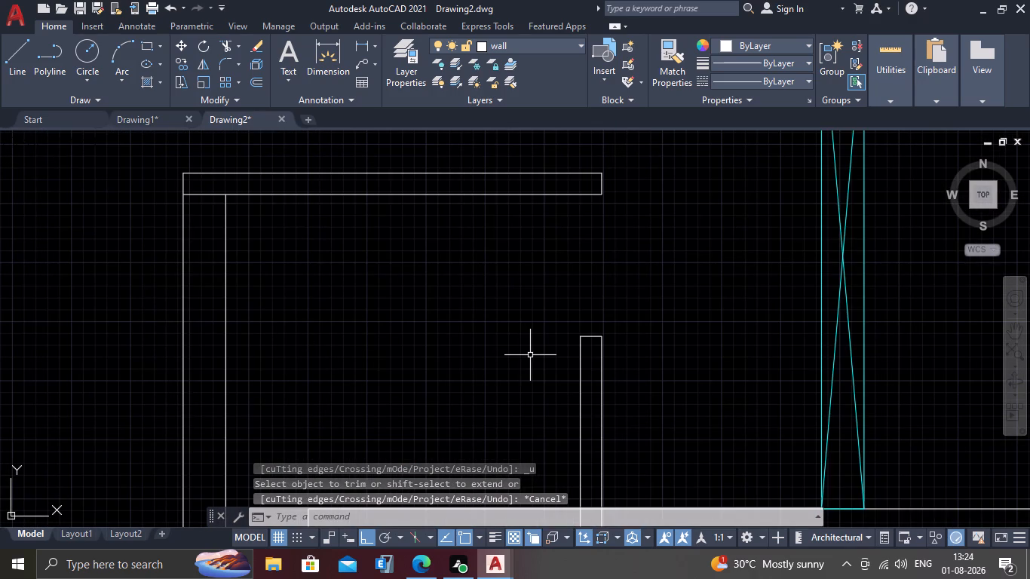
pyautogui.press('o')
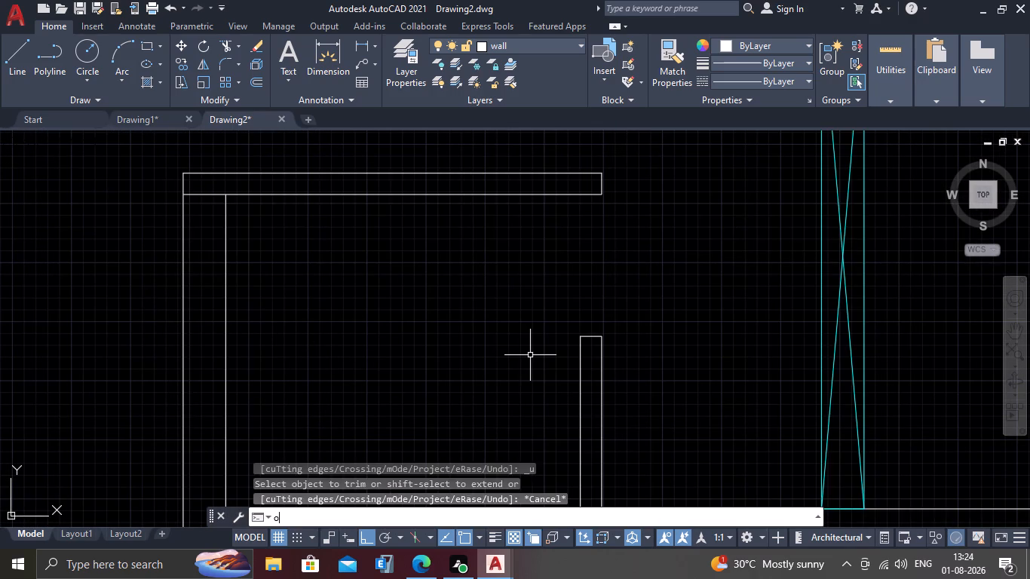
pyautogui.press('Return')
pyautogui.write('2\'6"')
pyautogui.press('Return')
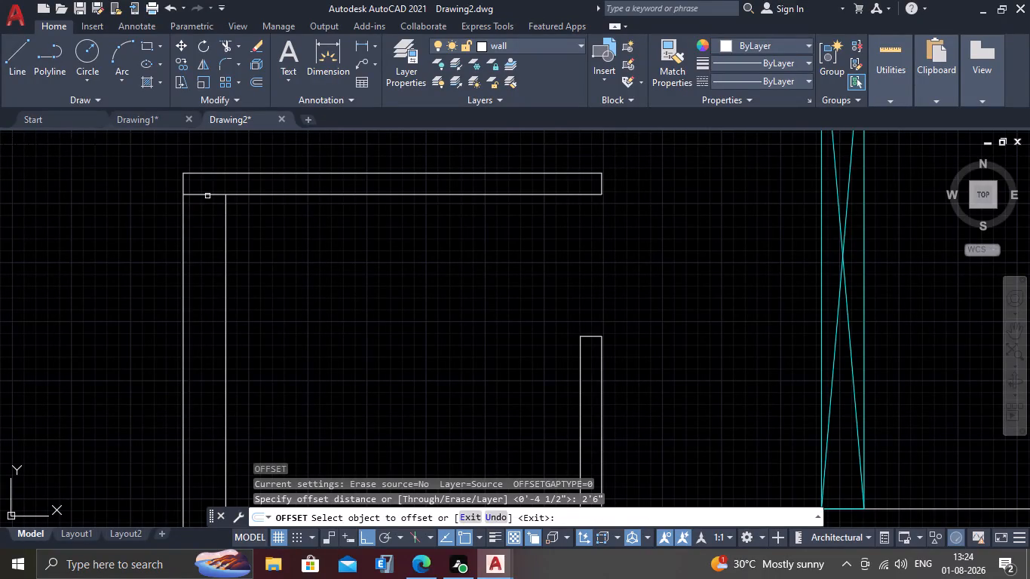
pyautogui.click(207, 196)
pyautogui.click(213, 267)
pyautogui.press('Escape')
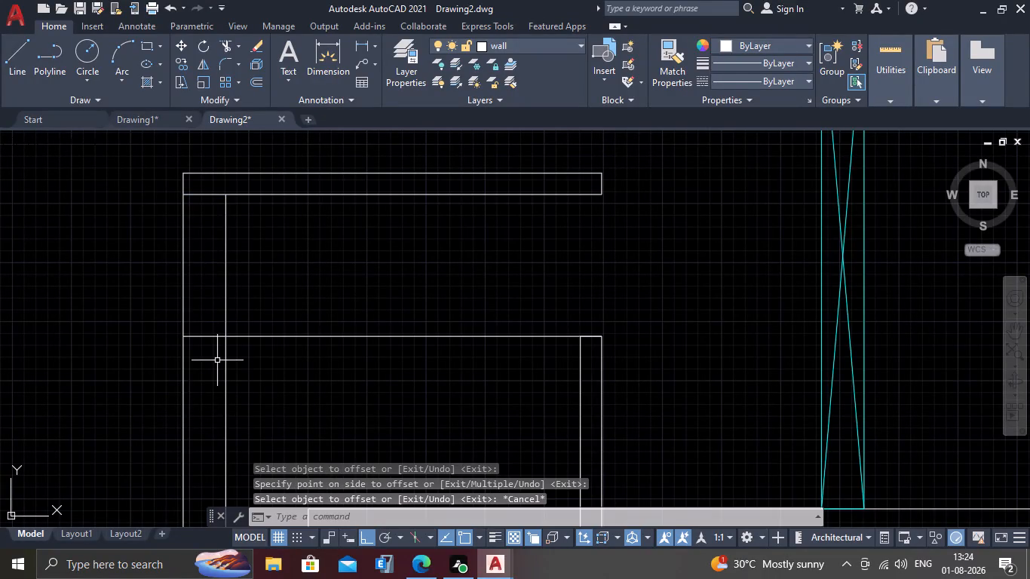
# Trim the offset line between the west and stub walls, and the west wall's lines above it, to leave a 2'6" opening.
pyautogui.write('tr')
pyautogui.press('Return')
pyautogui.click(323, 275)
pyautogui.click(316, 362)
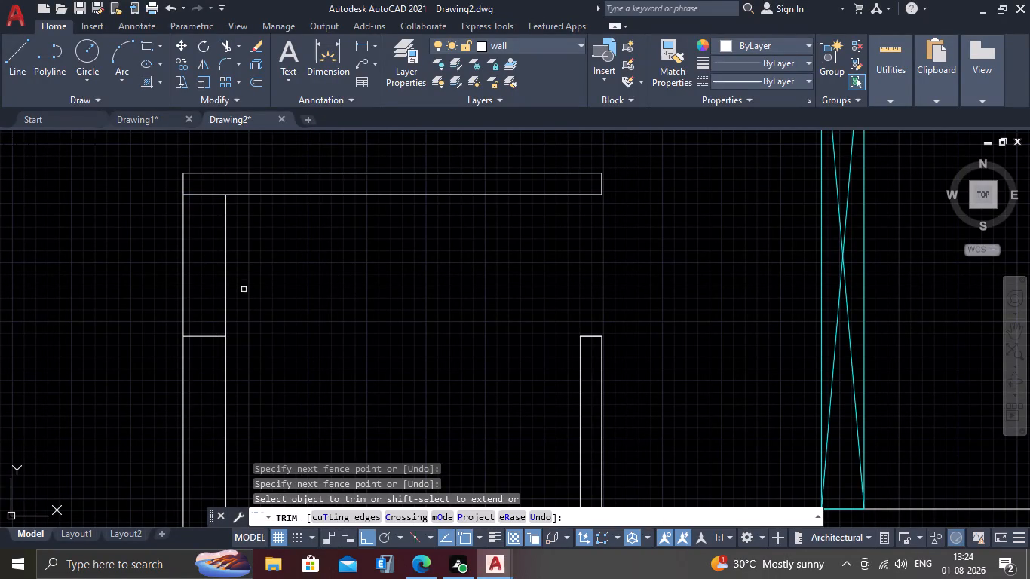
pyautogui.click(239, 262)
pyautogui.click(153, 270)
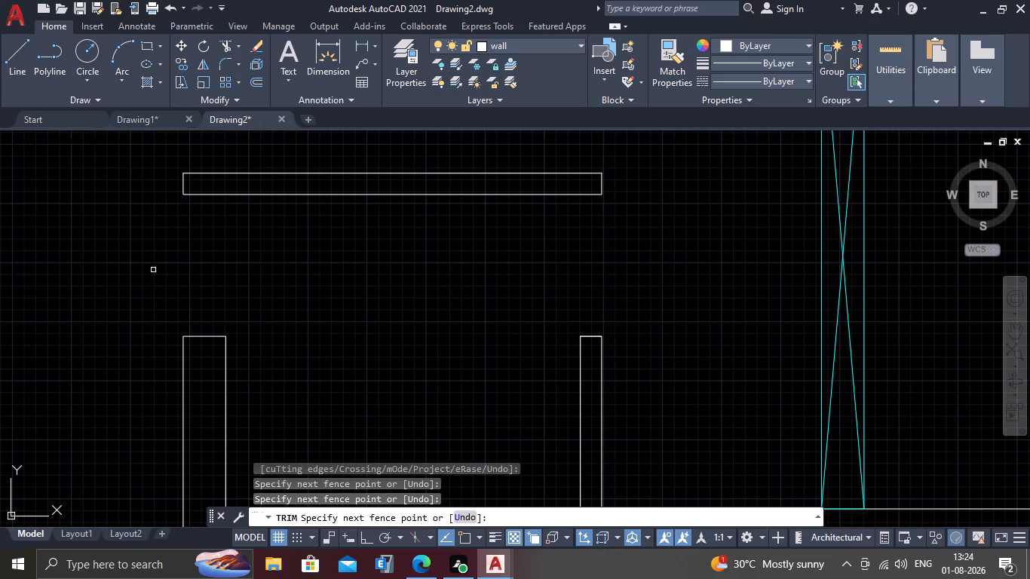
pyautogui.click(590, 336)
pyautogui.click(664, 412)
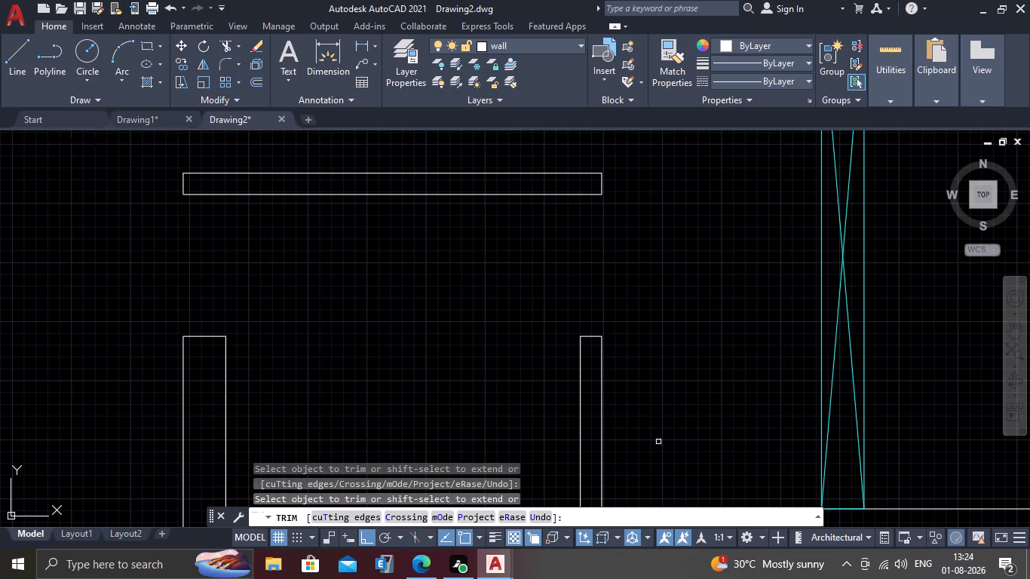
pyautogui.press('Escape')
# Extend both lines of the lower rooms' south wall west to the west wall's inner face.
pyautogui.scroll(-3, 330, 392)
pyautogui.moveTo(341, 400); pyautogui.dragTo(368, 321, button='middle')
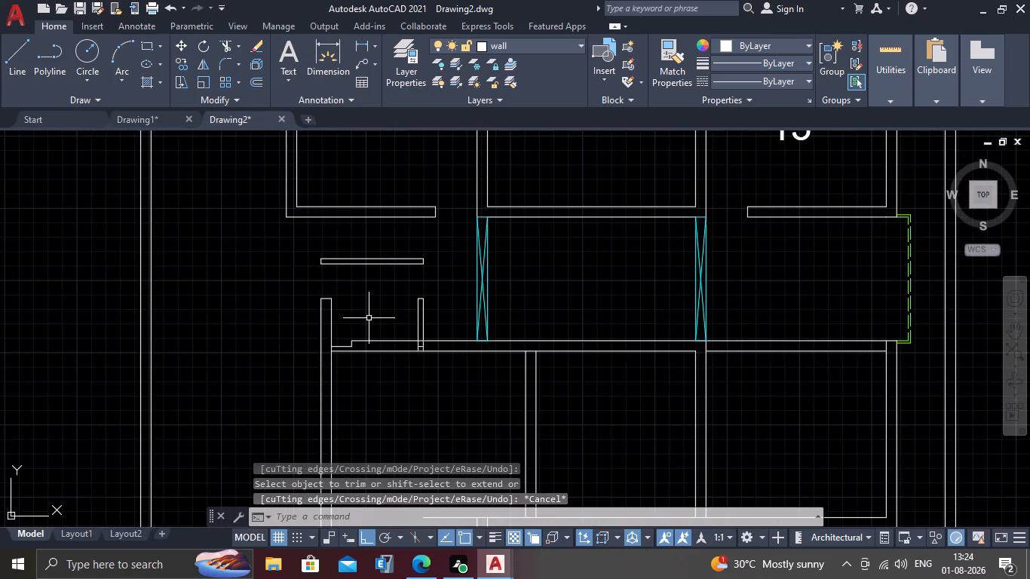
pyautogui.scroll(1, 366, 313)
pyautogui.scroll(2, 236, 228)
pyautogui.moveTo(269, 242); pyautogui.dragTo(252, 199, button='middle')
pyautogui.scroll(-2, 247, 218)
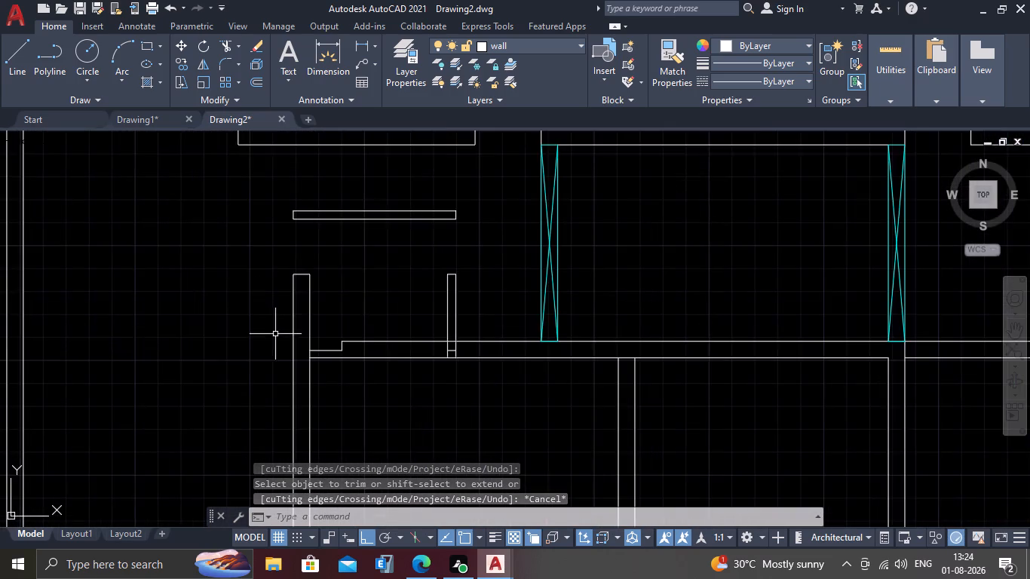
pyautogui.scroll(-2, 275, 334)
pyautogui.moveTo(244, 371); pyautogui.dragTo(253, 272, button='middle')
pyautogui.moveTo(351, 394); pyautogui.dragTo(330, 349, button='middle')
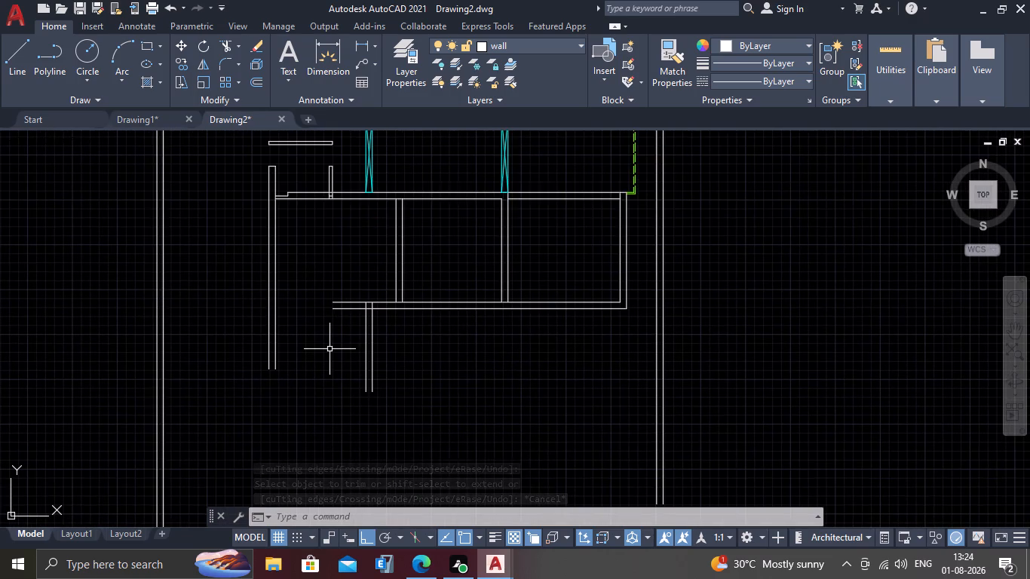
pyautogui.write('ex')
pyautogui.press('Return')
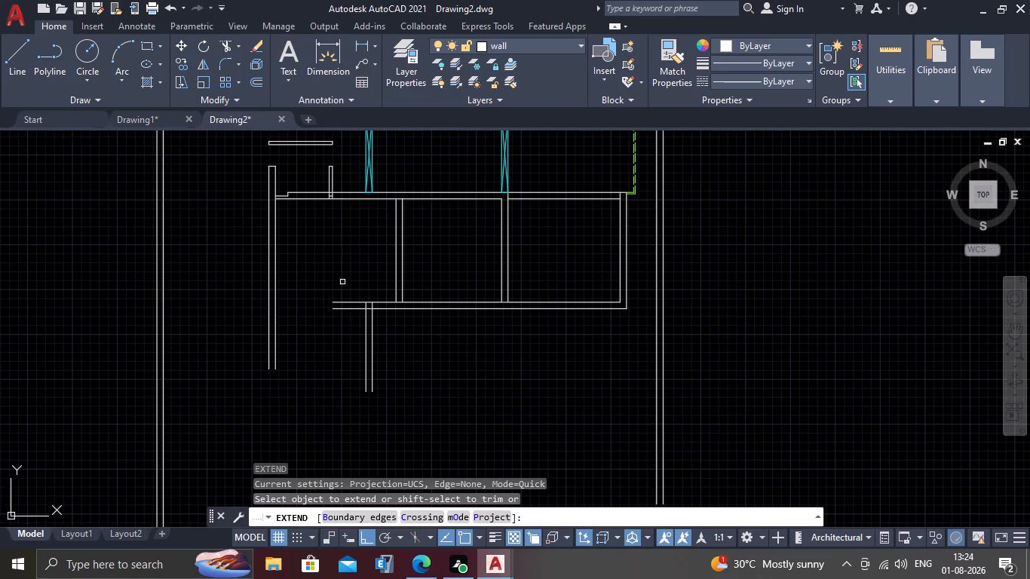
pyautogui.scroll(2, 342, 282)
pyautogui.click(345, 305)
pyautogui.click(339, 377)
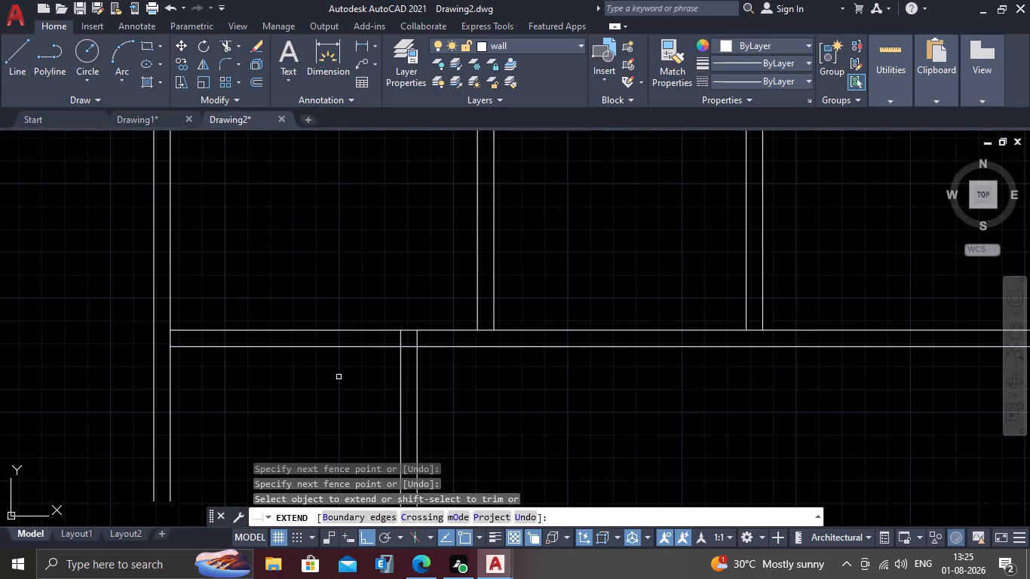
pyautogui.press('Escape')
pyautogui.scroll(-2, 337, 377)
pyautogui.moveTo(319, 405); pyautogui.dragTo(339, 336, button='middle')
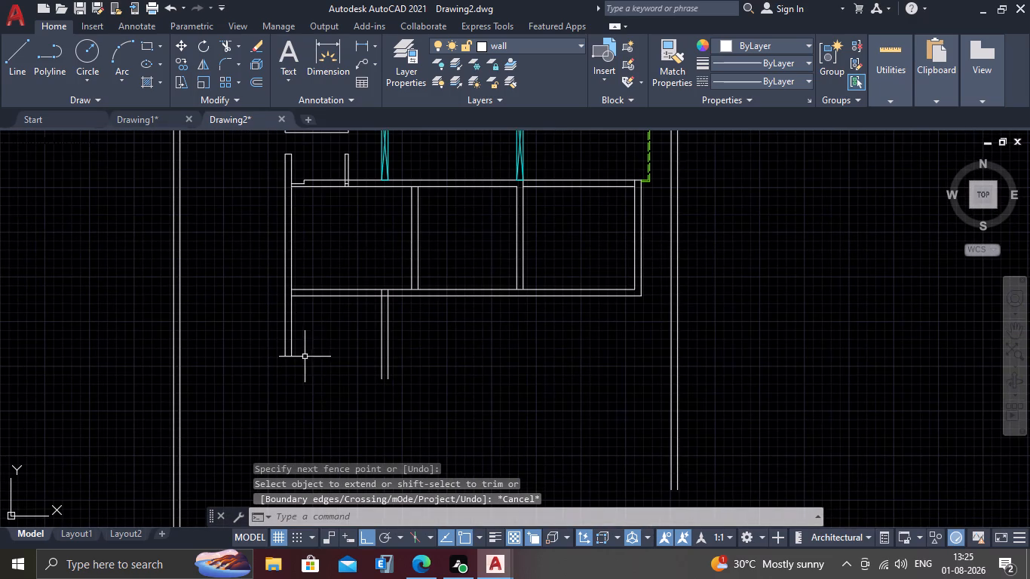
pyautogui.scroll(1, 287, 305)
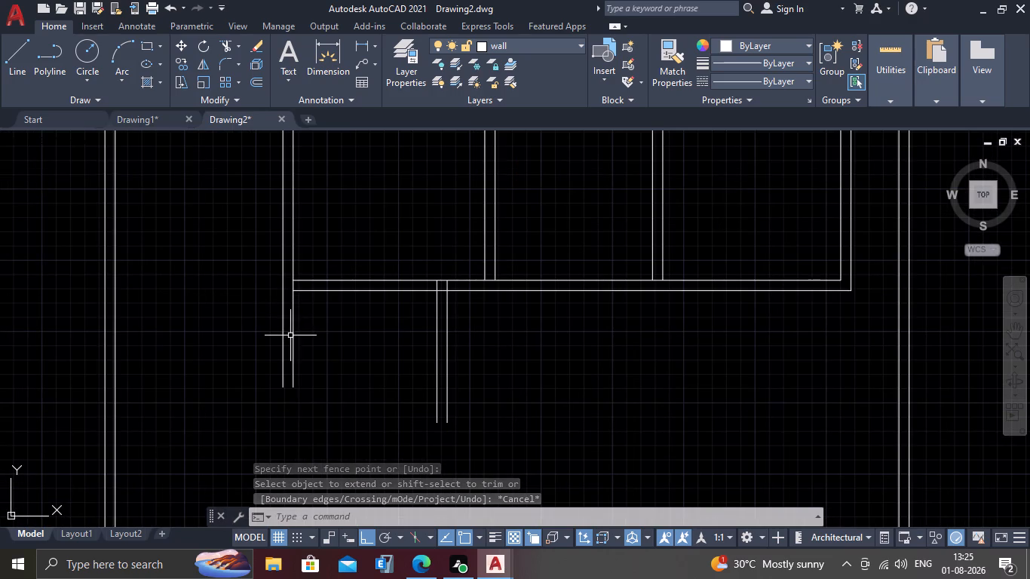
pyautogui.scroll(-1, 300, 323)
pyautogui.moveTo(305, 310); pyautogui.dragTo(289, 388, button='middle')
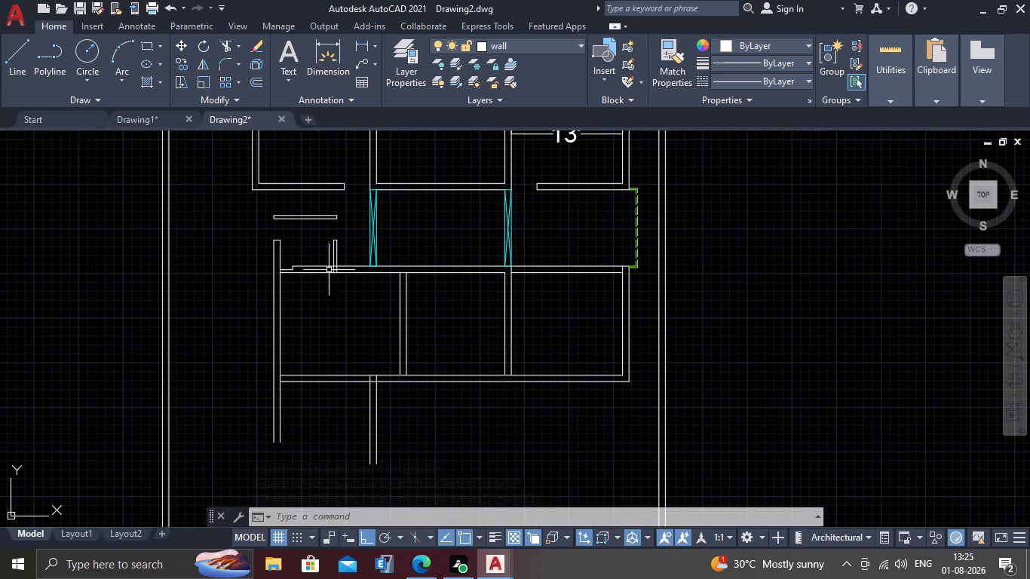
# Trim the stub wall's line ends and the crossing lines where it meets the horizontal wall, leaving a clean open junction.
pyautogui.scroll(3, 330, 265)
pyautogui.moveTo(347, 275); pyautogui.dragTo(314, 372, button='middle')
pyautogui.scroll(2, 301, 356)
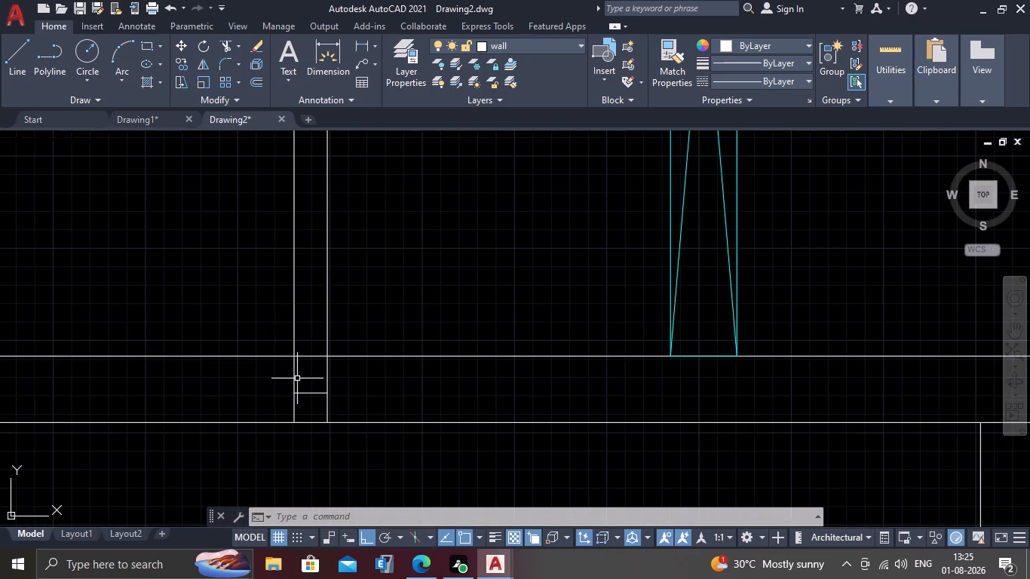
pyautogui.scroll(-1, 261, 422)
pyautogui.press('t')
pyautogui.press('r')
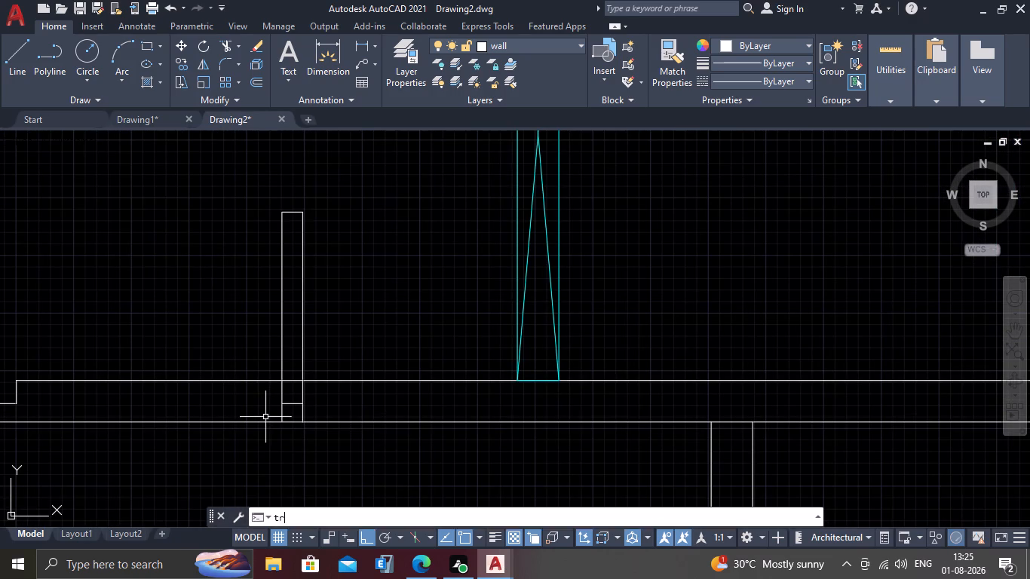
pyautogui.press('Return')
pyautogui.scroll(2, 268, 412)
pyautogui.click(336, 361)
pyautogui.click(296, 412)
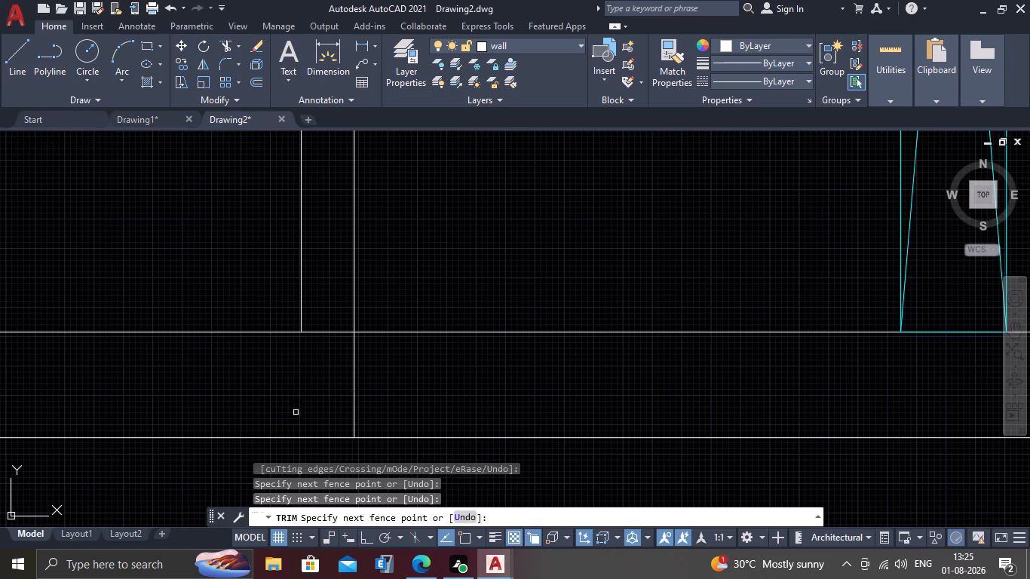
pyautogui.scroll(-2, 310, 369)
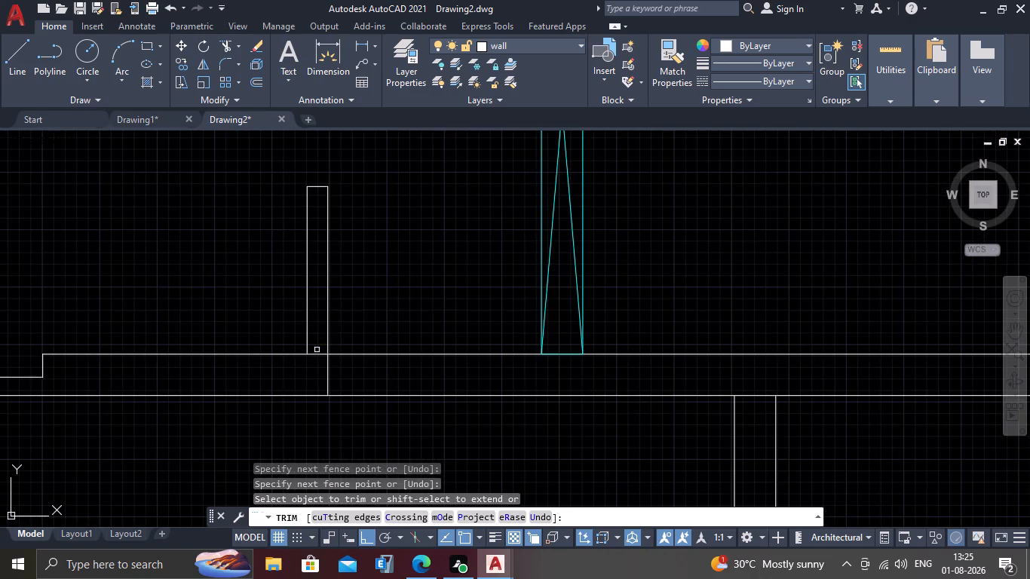
pyautogui.click(318, 352)
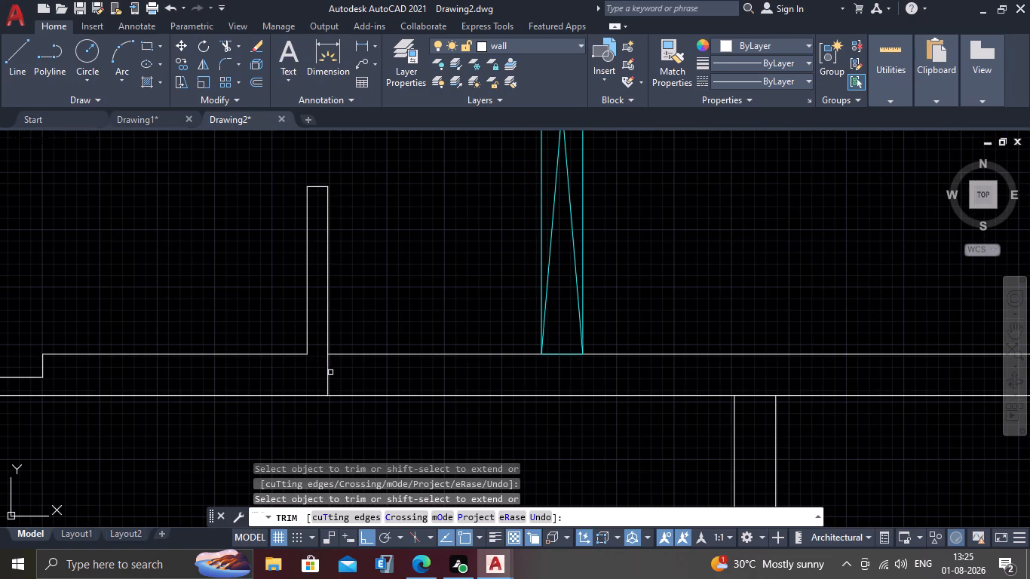
pyautogui.click(330, 373)
pyautogui.scroll(-3, 323, 355)
pyautogui.moveTo(277, 326); pyautogui.dragTo(289, 363, button='middle')
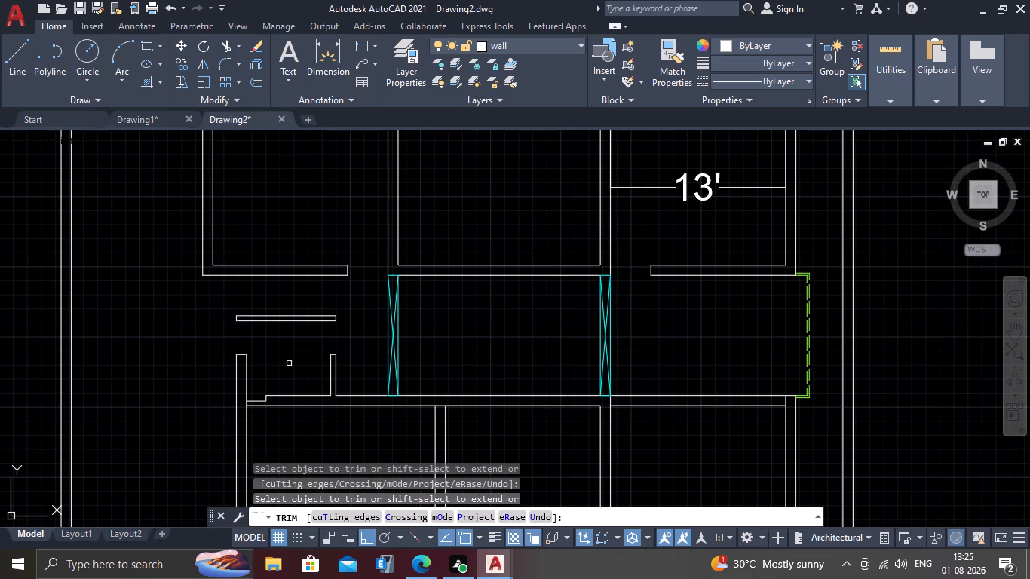
pyautogui.press('Escape')
# On the window layer, draw a rectangle with rotation 0 filling the 2'6" opening across the west wall's full thickness.
pyautogui.click(536, 39)
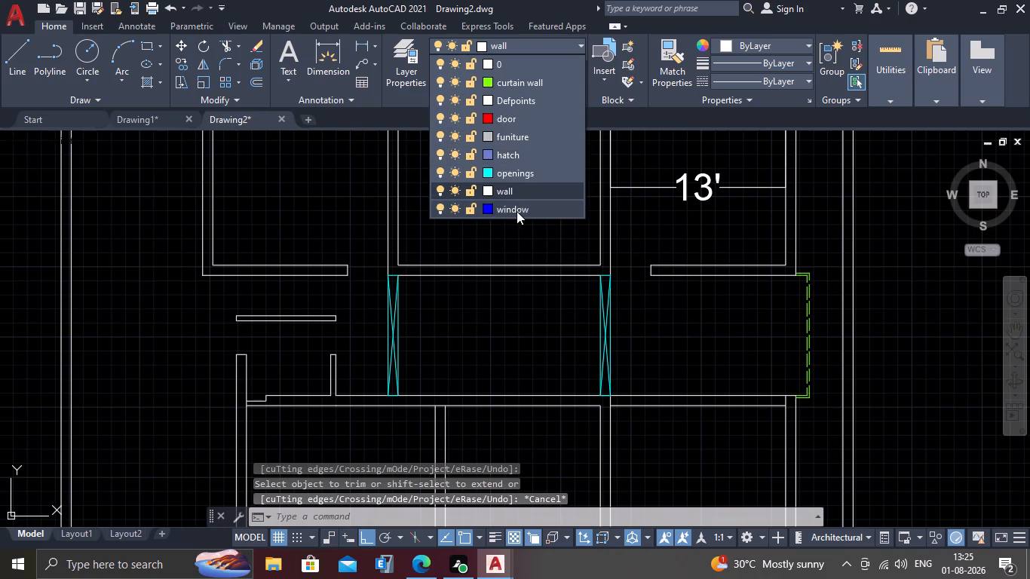
pyautogui.click(517, 211)
pyautogui.scroll(1, 223, 348)
pyautogui.moveTo(223, 348); pyautogui.dragTo(210, 303, button='middle')
pyautogui.scroll(2, 215, 304)
pyautogui.press('r')
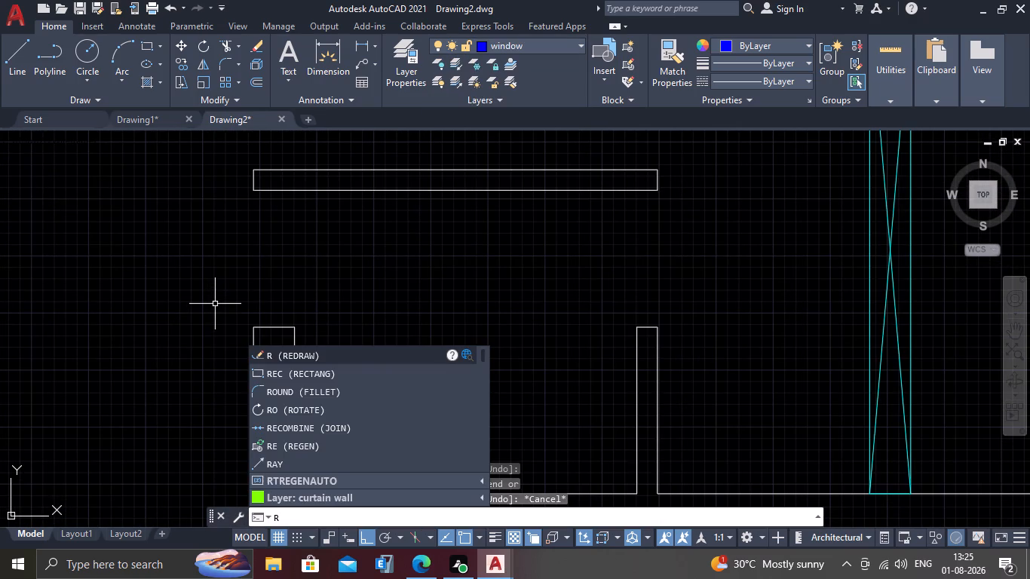
pyautogui.write('ec')
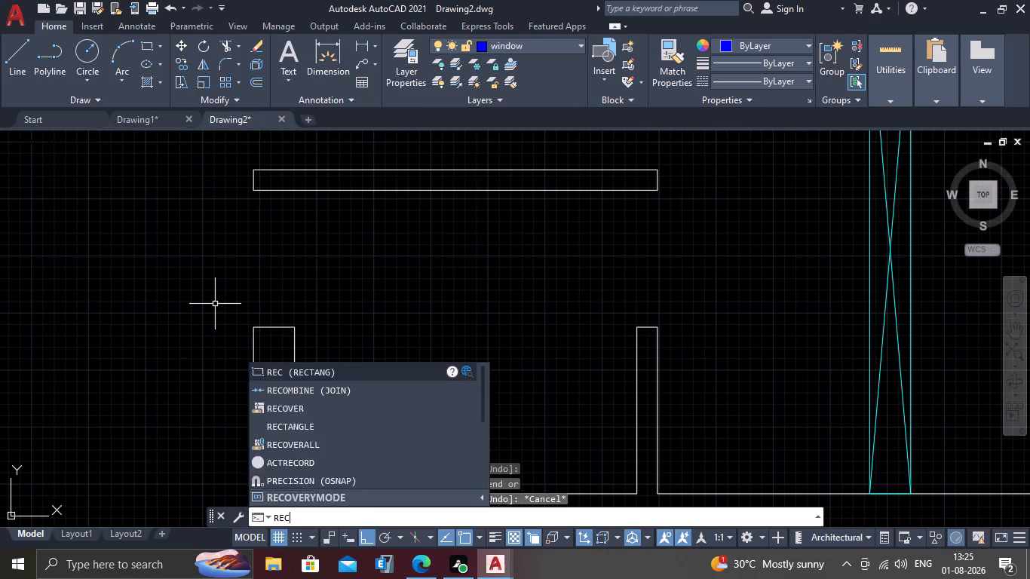
pyautogui.press('Return')
pyautogui.scroll(1, 222, 312)
pyautogui.scroll(-1, 281, 266)
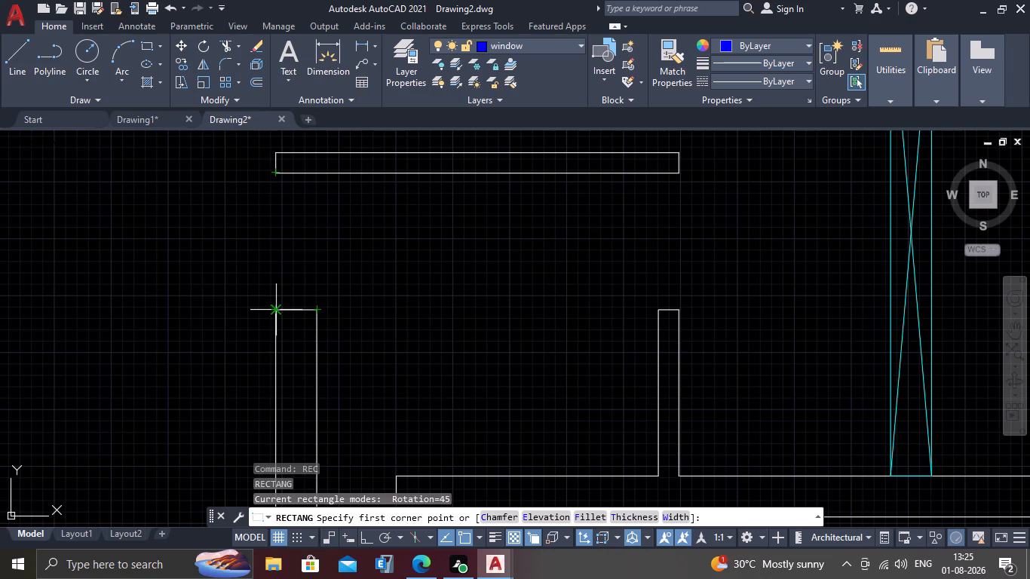
pyautogui.click(274, 177)
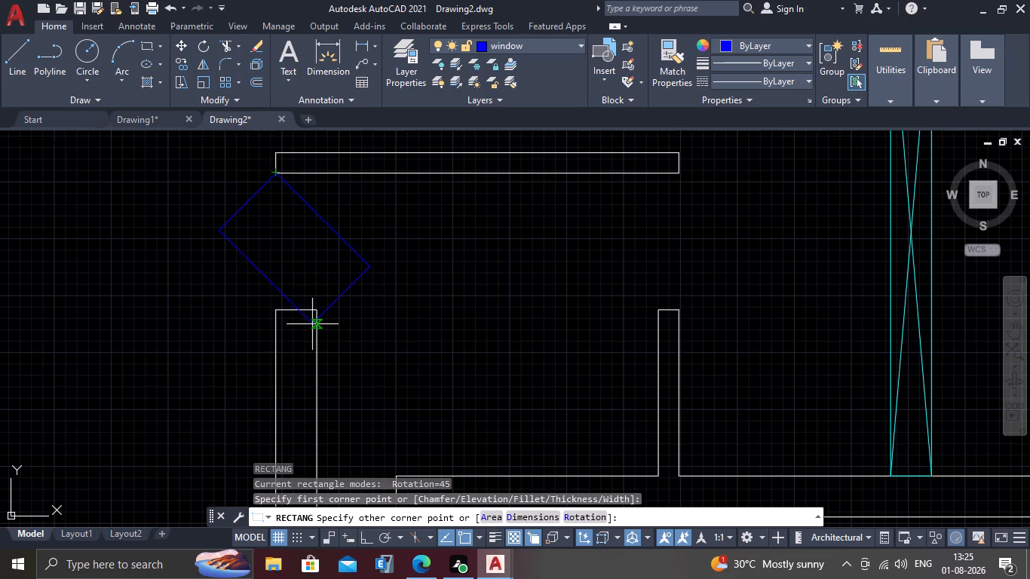
pyautogui.click(589, 516)
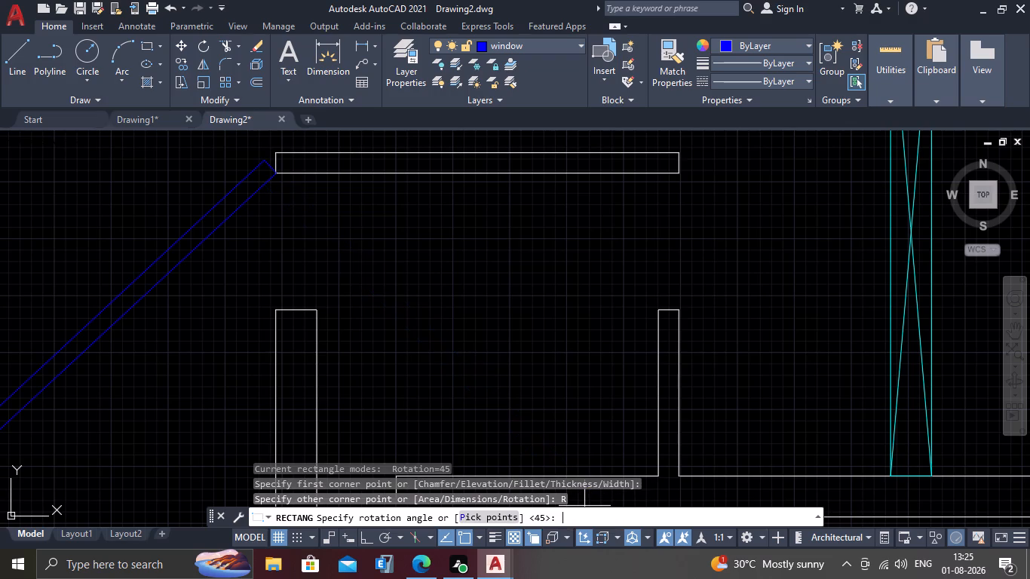
pyautogui.press('0')
pyautogui.press('Return')
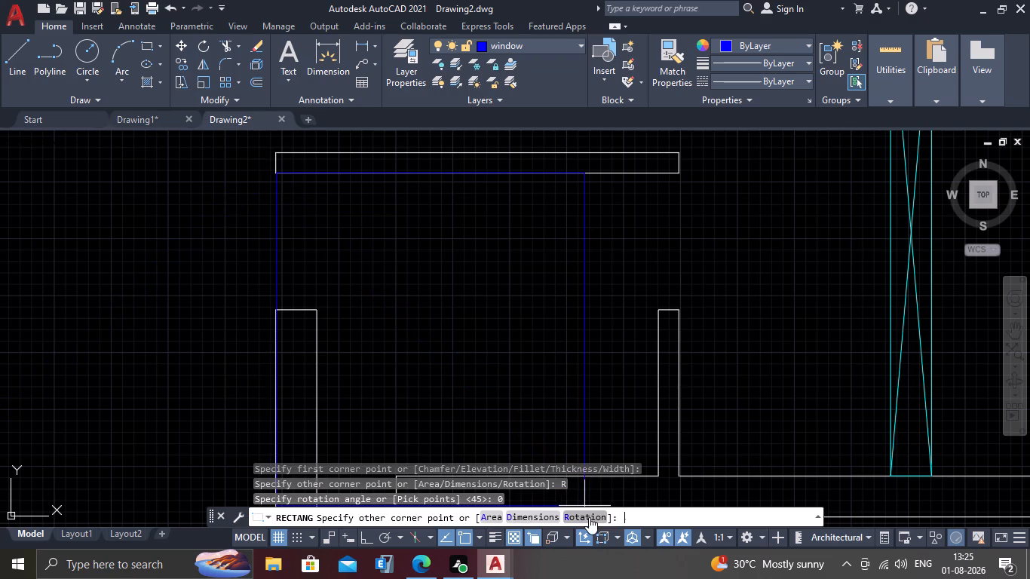
pyautogui.click(315, 310)
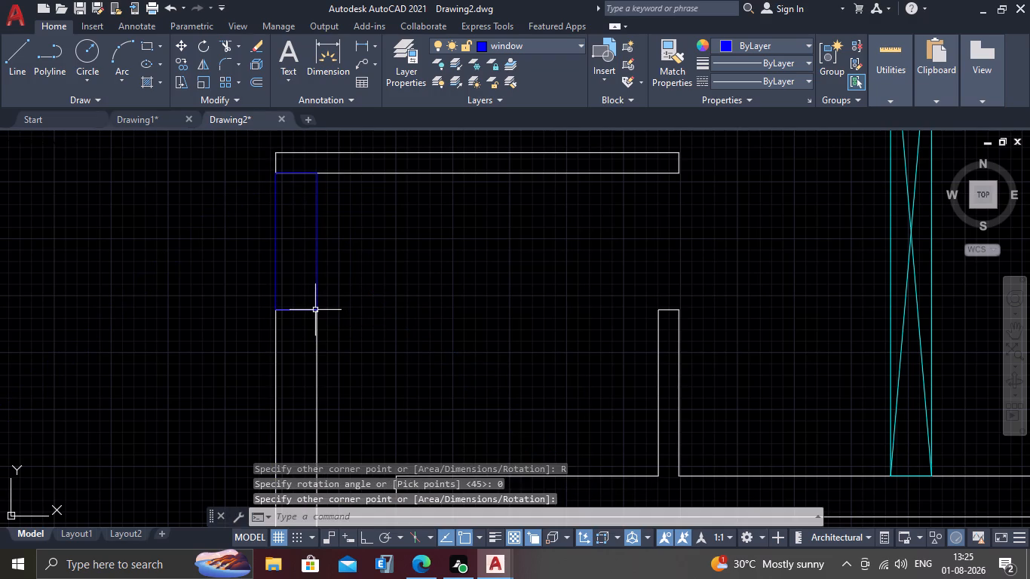
pyautogui.press('Escape')
# Draw a narrower rectangle centred inside the window, spanning the opening's full length and about half the wall's thickness.
pyautogui.scroll(1, 295, 129)
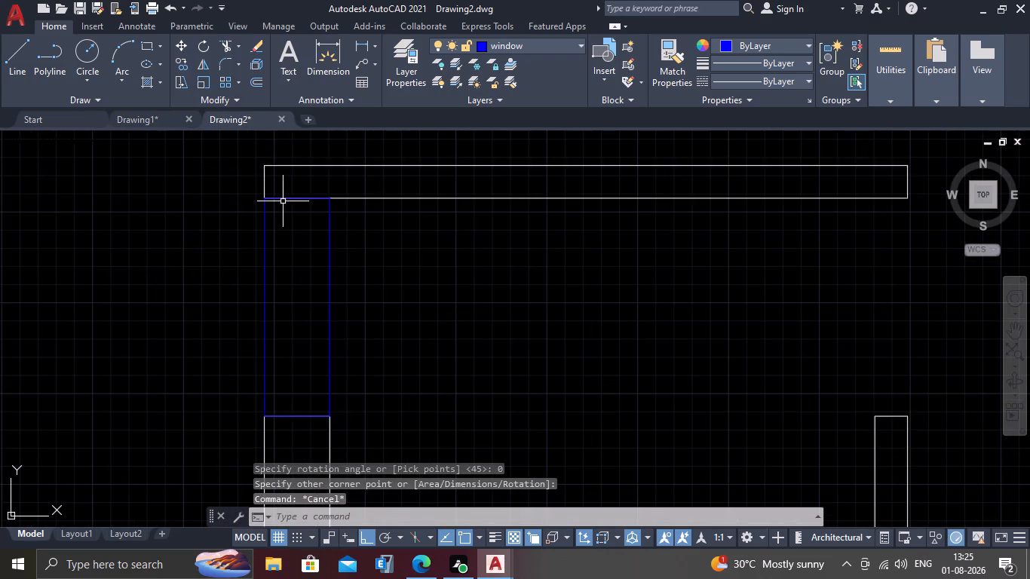
pyautogui.scroll(2, 283, 201)
pyautogui.moveTo(235, 177); pyautogui.dragTo(232, 220, button='middle')
pyautogui.scroll(5, 231, 222)
pyautogui.scroll(1, 252, 305)
pyautogui.scroll(-2, 252, 305)
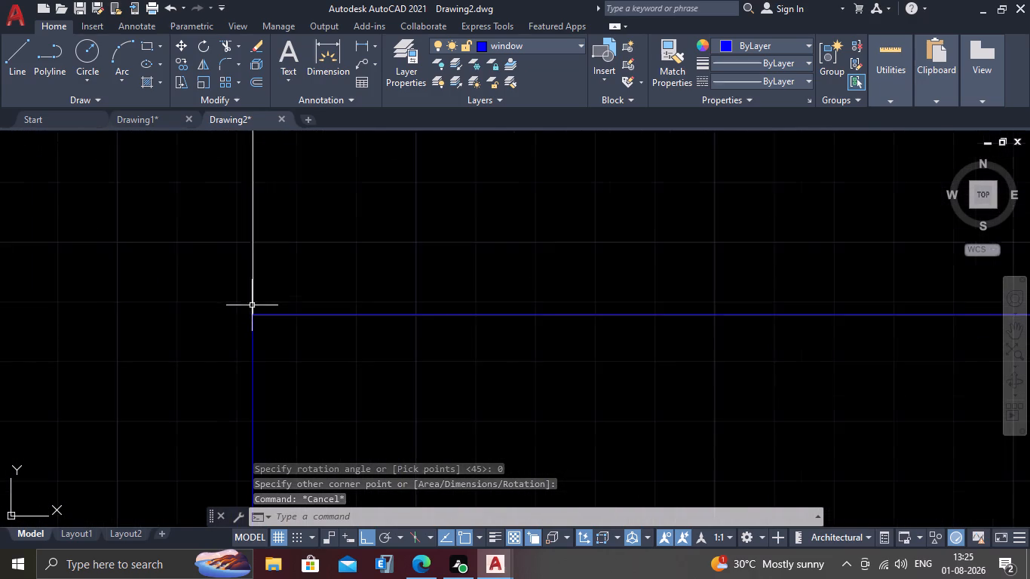
pyautogui.scroll(-2, 258, 302)
pyautogui.moveTo(277, 259); pyautogui.dragTo(282, 167, button='middle')
pyautogui.scroll(-2, 291, 169)
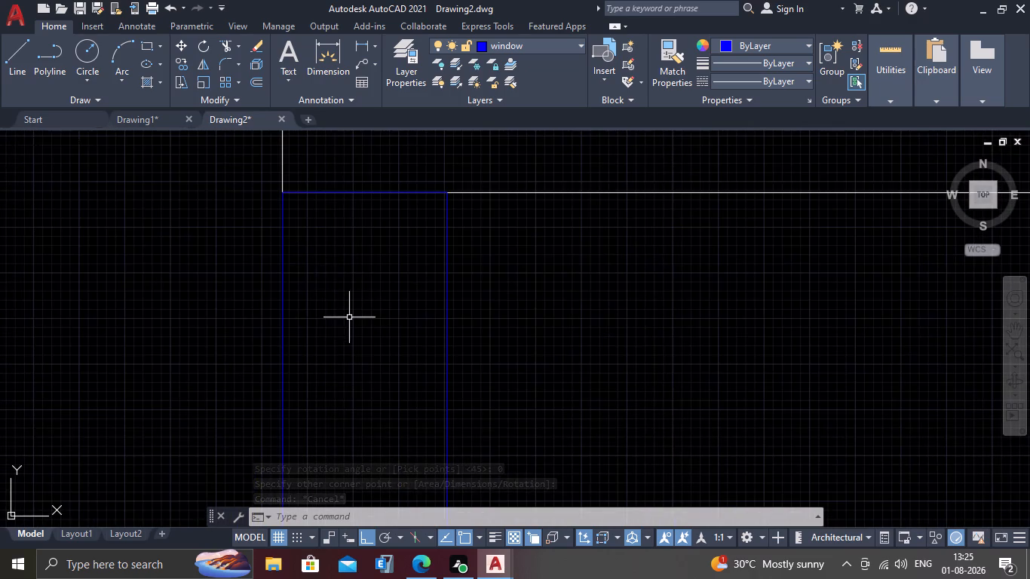
pyautogui.scroll(-3, 348, 318)
pyautogui.moveTo(326, 357); pyautogui.dragTo(298, 285, button='middle')
pyautogui.write('re')
pyautogui.press('c')
pyautogui.press('Return')
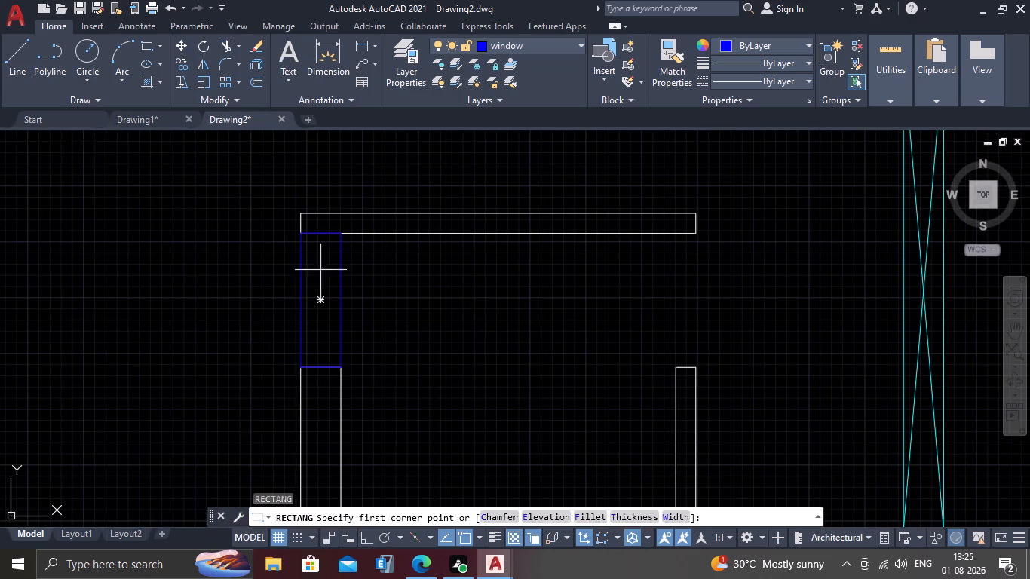
pyautogui.scroll(2, 348, 236)
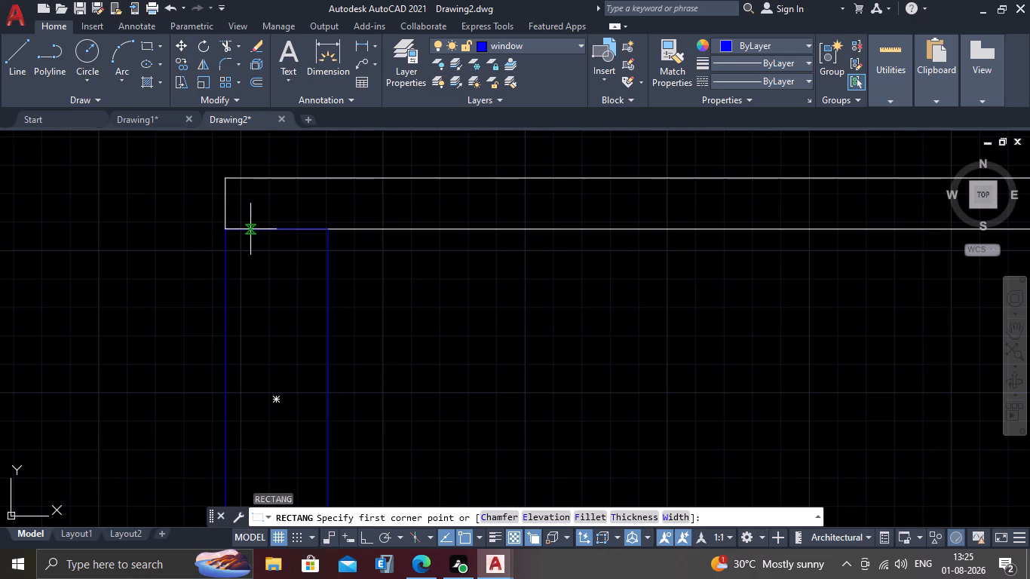
pyautogui.click(250, 229)
pyautogui.scroll(-3, 259, 308)
pyautogui.scroll(1, 270, 372)
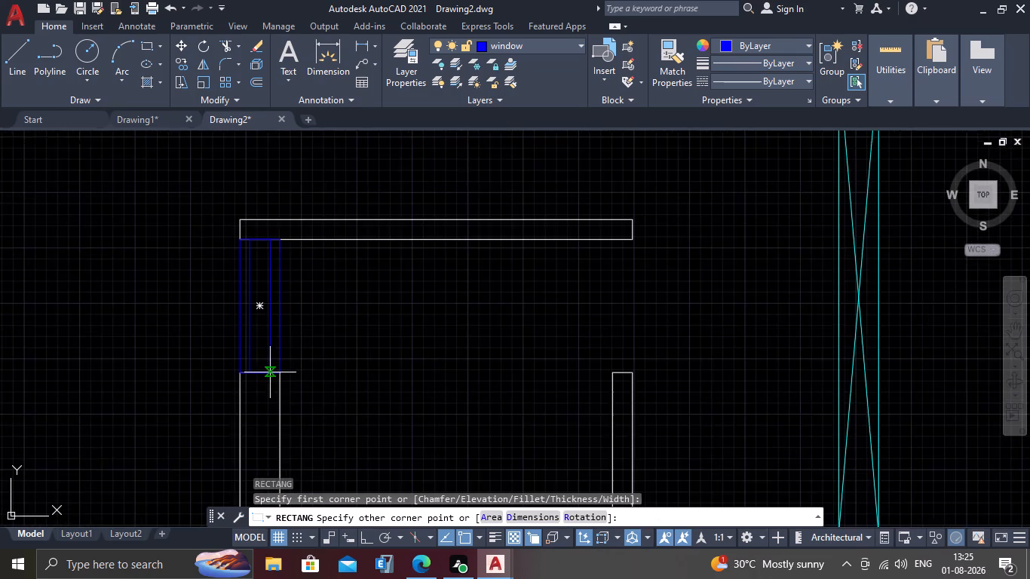
pyautogui.scroll(2, 270, 372)
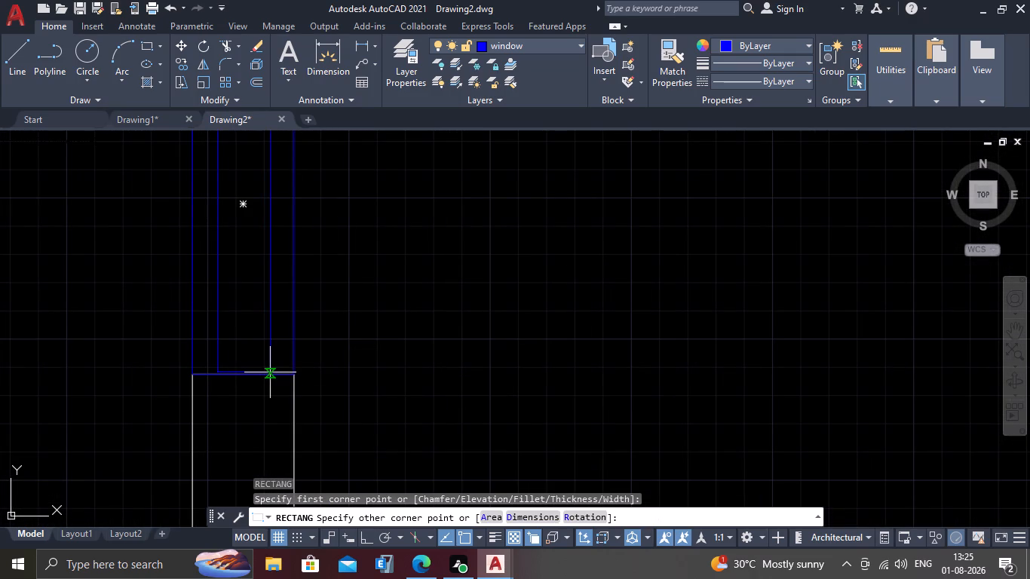
pyautogui.click(270, 374)
pyautogui.press('Escape')
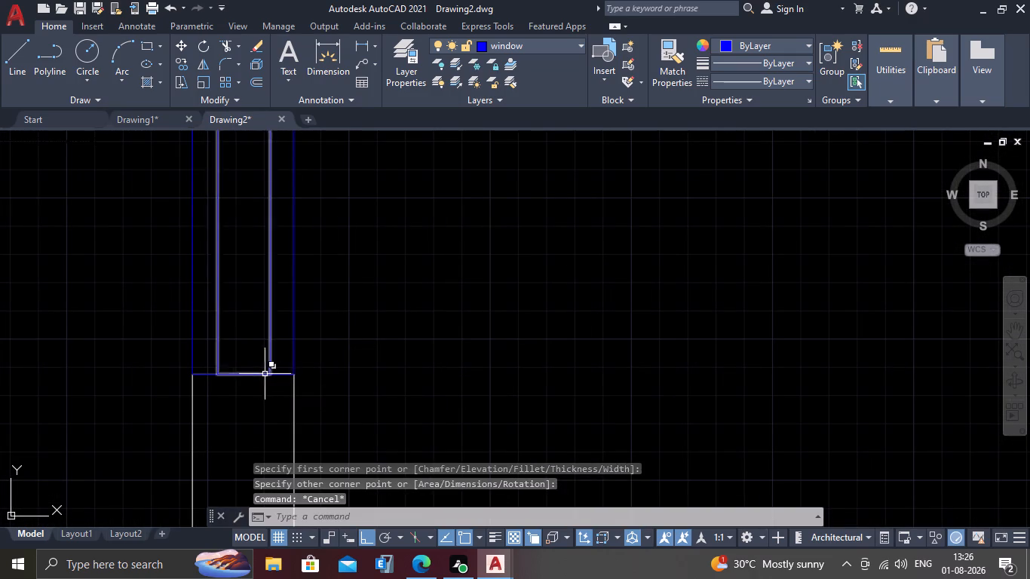
# Extend the outer line of the lower rooms' south wall west to the west wall's outer face.
pyautogui.scroll(-3, 265, 374)
pyautogui.moveTo(262, 406); pyautogui.dragTo(232, 329, button='middle')
pyautogui.scroll(-2, 228, 332)
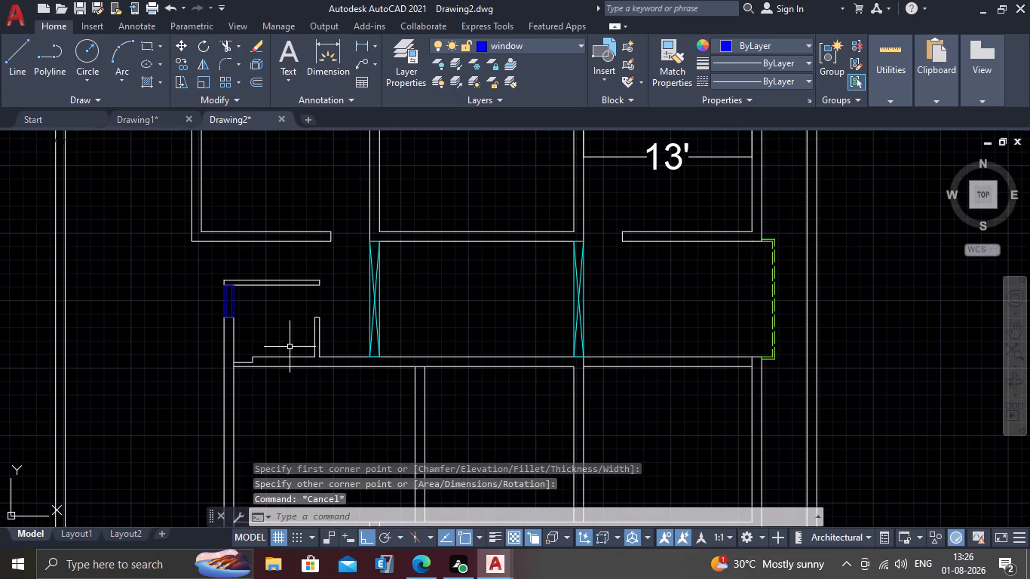
pyautogui.moveTo(256, 304); pyautogui.dragTo(247, 241, button='middle')
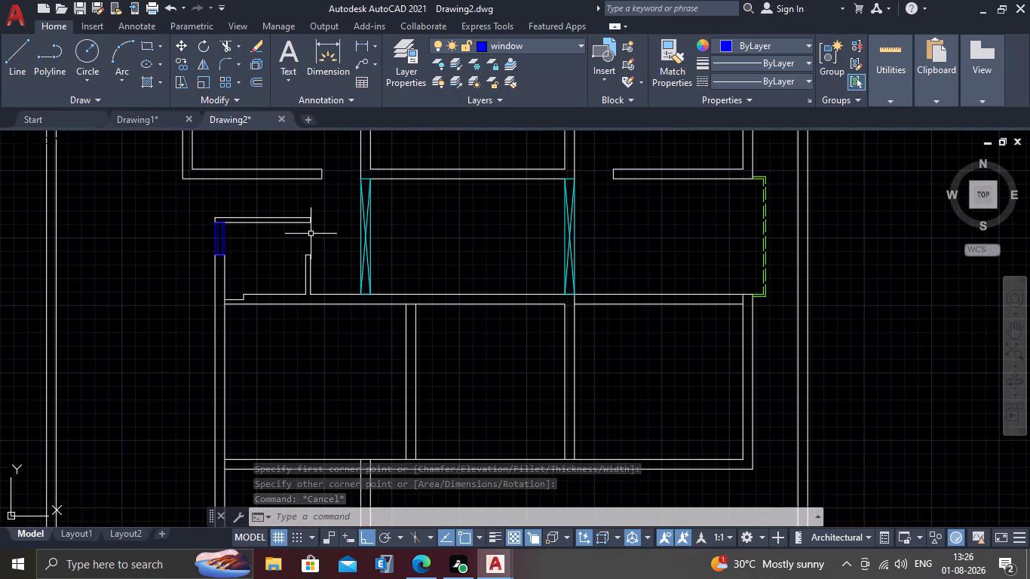
pyautogui.scroll(1, 311, 231)
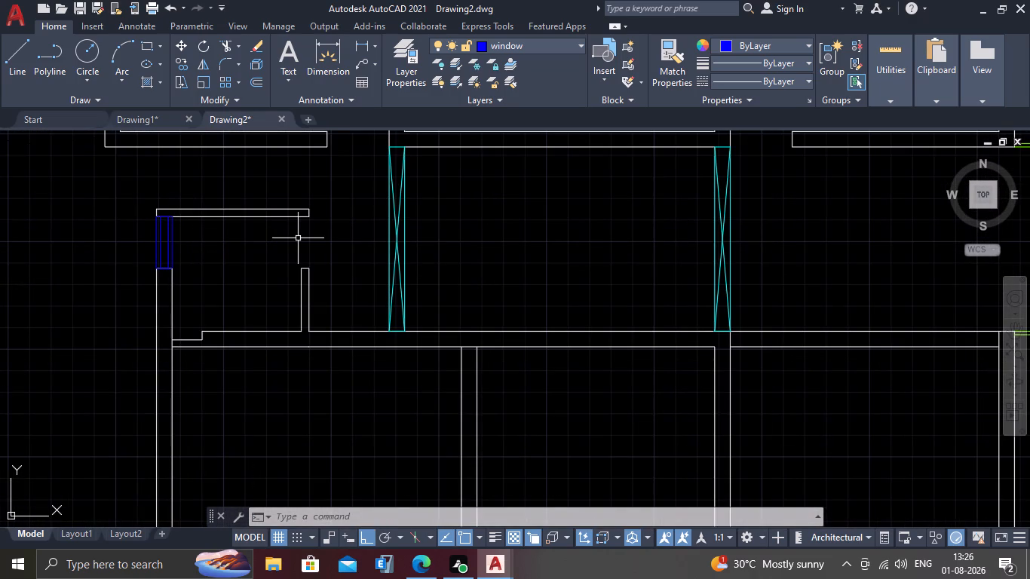
pyautogui.scroll(-2, 298, 238)
pyautogui.moveTo(376, 299); pyautogui.dragTo(338, 240, button='middle')
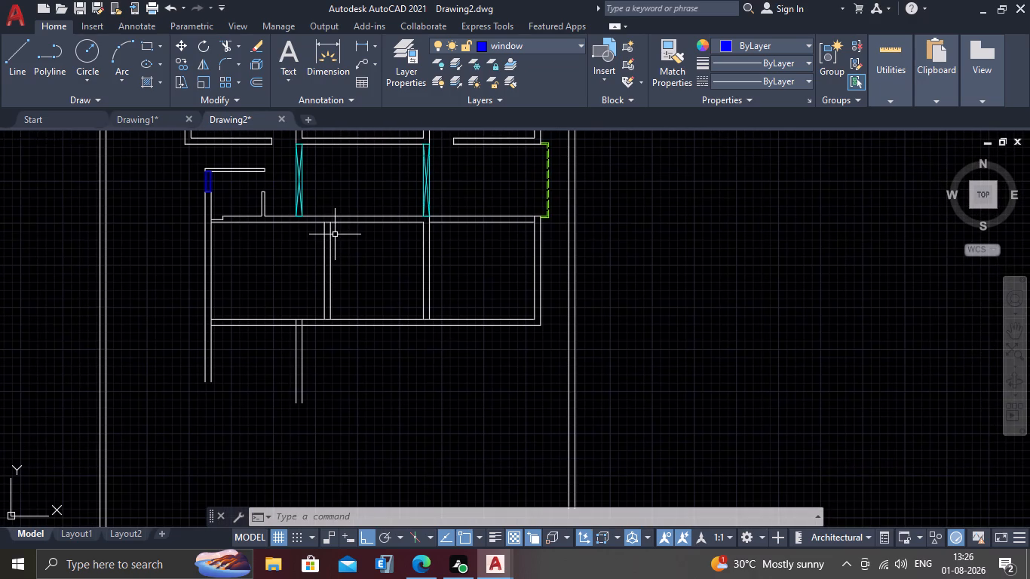
pyautogui.moveTo(326, 349); pyautogui.dragTo(296, 269, button='middle')
pyautogui.scroll(-1, 317, 310)
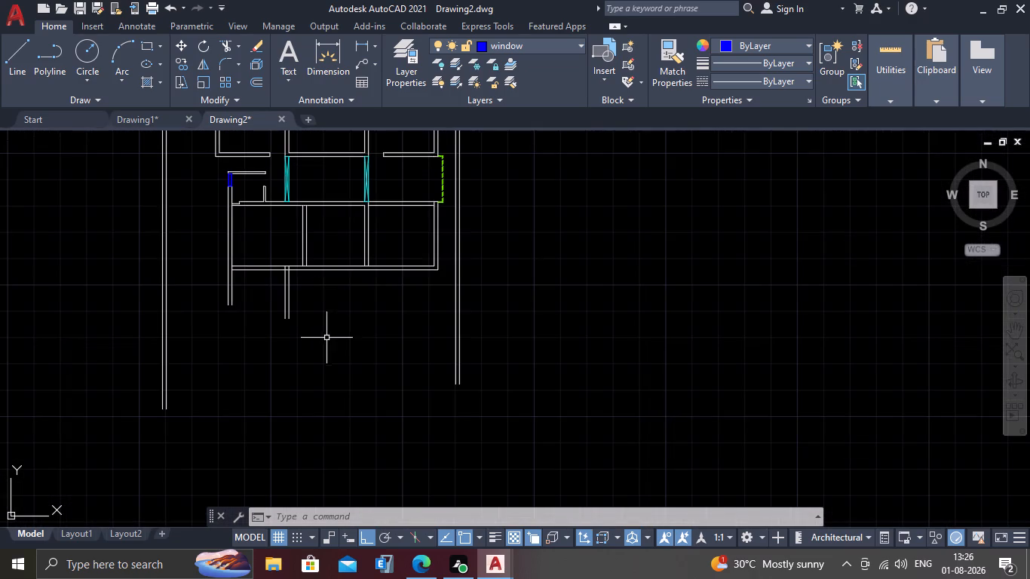
pyautogui.moveTo(270, 336); pyautogui.dragTo(274, 311, button='middle')
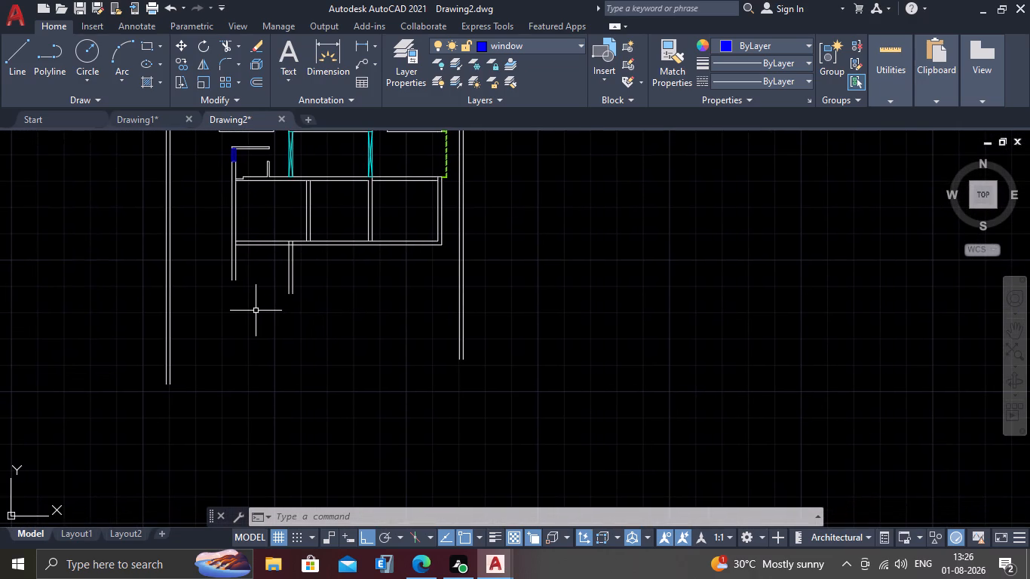
pyautogui.scroll(2, 256, 307)
pyautogui.moveTo(260, 275); pyautogui.dragTo(269, 343, button='middle')
pyautogui.scroll(2, 201, 204)
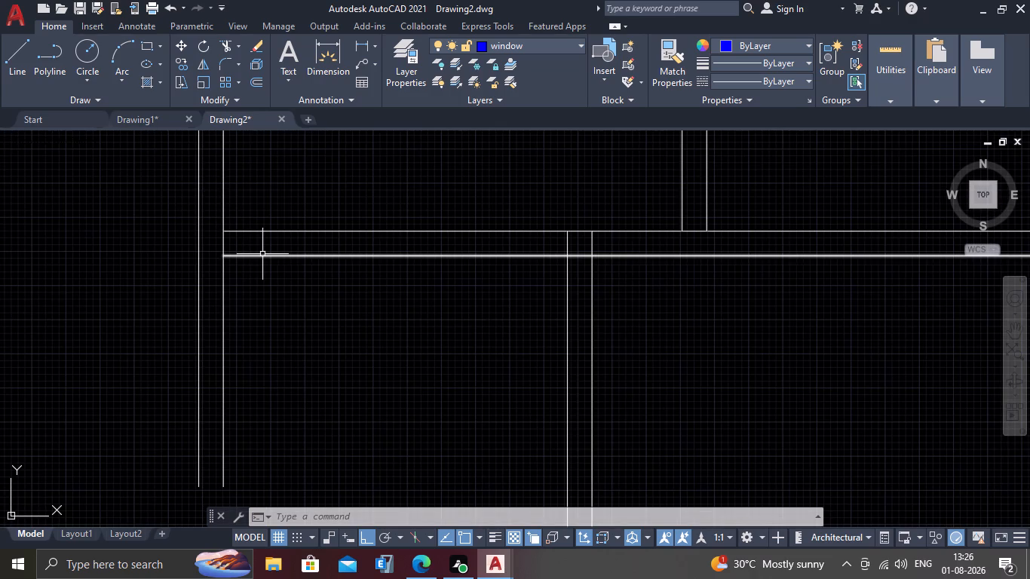
pyautogui.press('r')
pyautogui.press('Escape')
pyautogui.write('ex')
pyautogui.press('Return')
pyautogui.scroll(2, 263, 256)
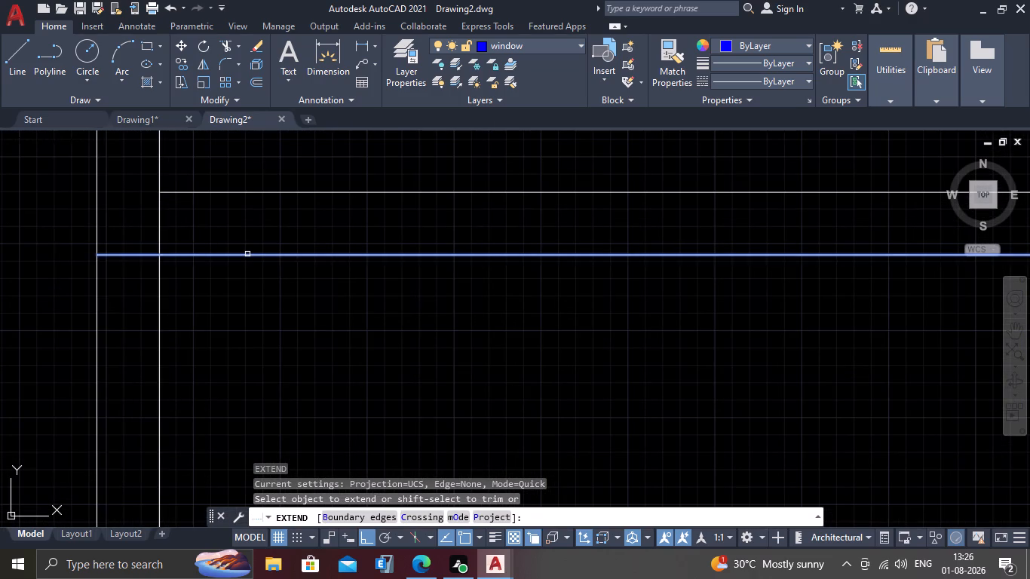
pyautogui.click(247, 254)
pyautogui.press('Escape')
# Trim the west wall's lines and the middle wall's lines that project south of the lower rooms' south wall.
pyautogui.scroll(-2, 238, 268)
pyautogui.moveTo(234, 300); pyautogui.dragTo(224, 264, button='middle')
pyautogui.scroll(-4, 259, 312)
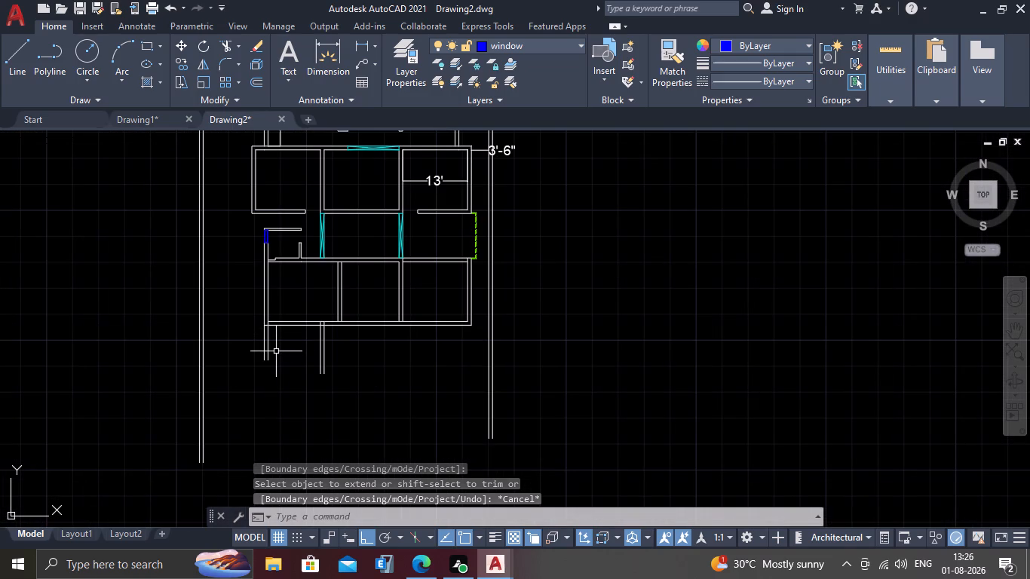
pyautogui.scroll(1, 273, 350)
pyautogui.write('tr')
pyautogui.press('Return')
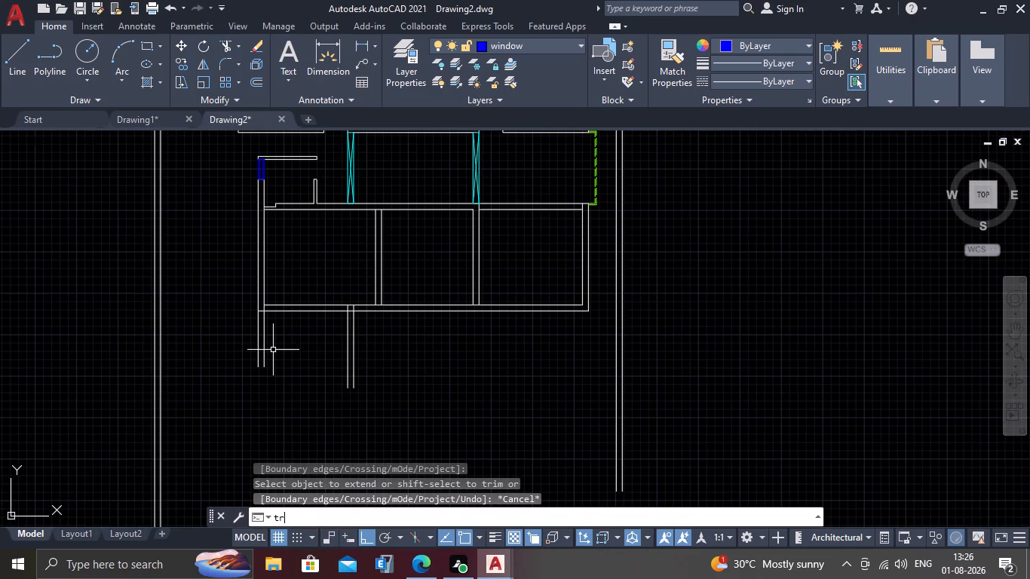
pyautogui.click(391, 348)
pyautogui.click(205, 337)
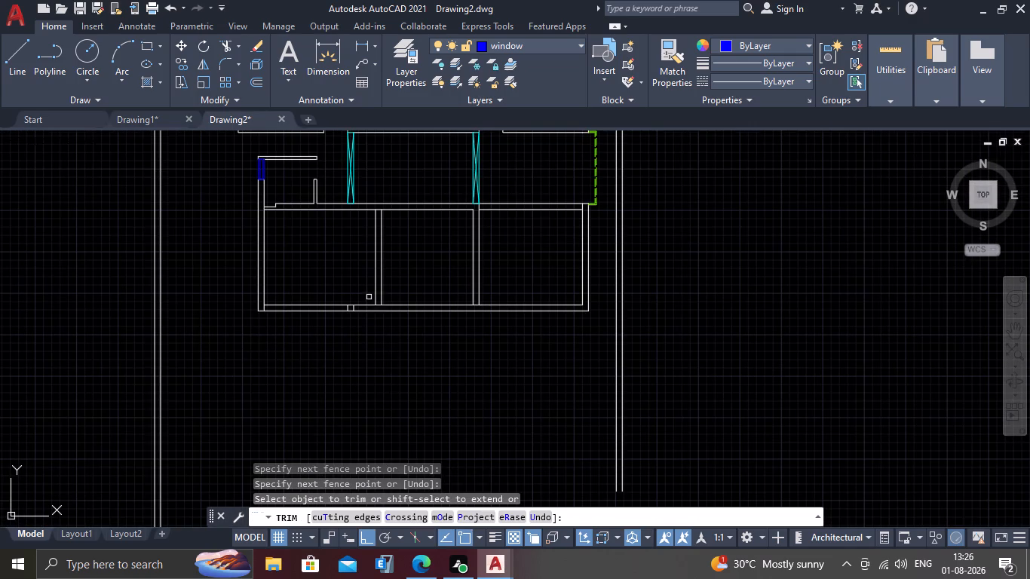
# Trim the leftover wall pieces inside the south wall's thickness, at the middle wall and at the southwest corner.
pyautogui.scroll(4, 368, 297)
pyautogui.click(312, 339)
pyautogui.click(226, 338)
pyautogui.scroll(-3, 233, 339)
pyautogui.scroll(3, 104, 341)
pyautogui.click(117, 335)
pyautogui.click(139, 338)
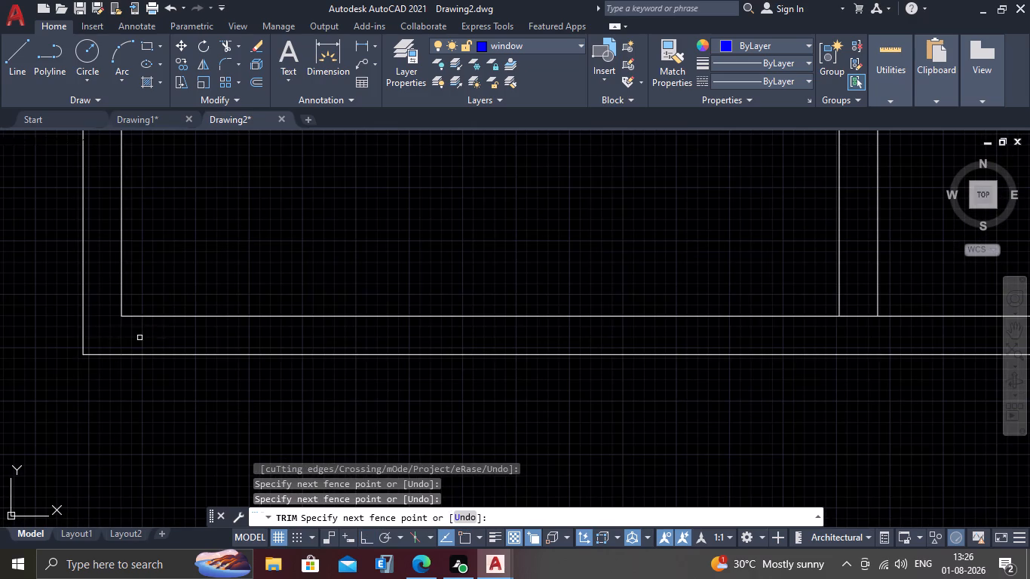
pyautogui.scroll(-2, 139, 338)
pyautogui.scroll(-2, 261, 372)
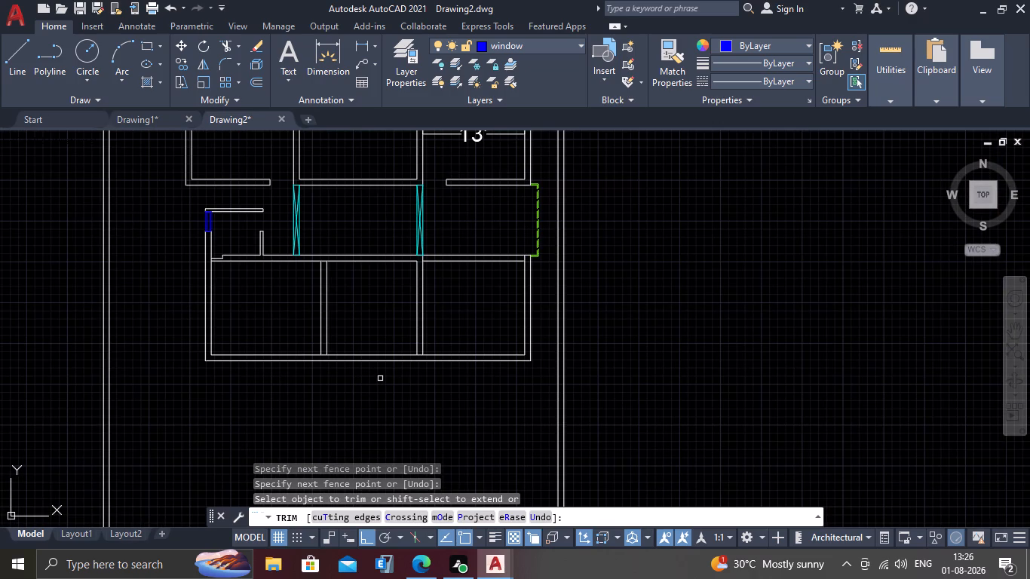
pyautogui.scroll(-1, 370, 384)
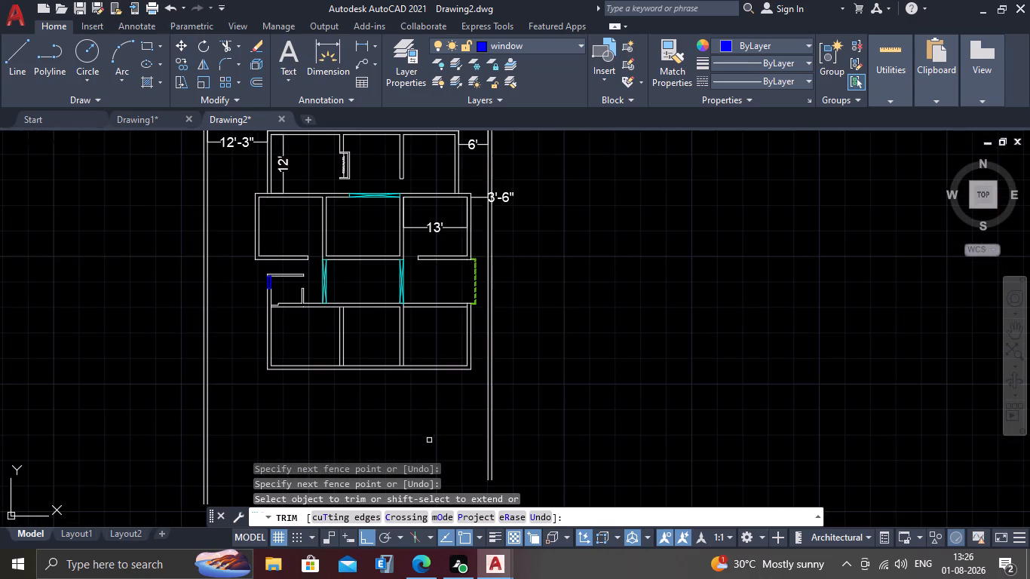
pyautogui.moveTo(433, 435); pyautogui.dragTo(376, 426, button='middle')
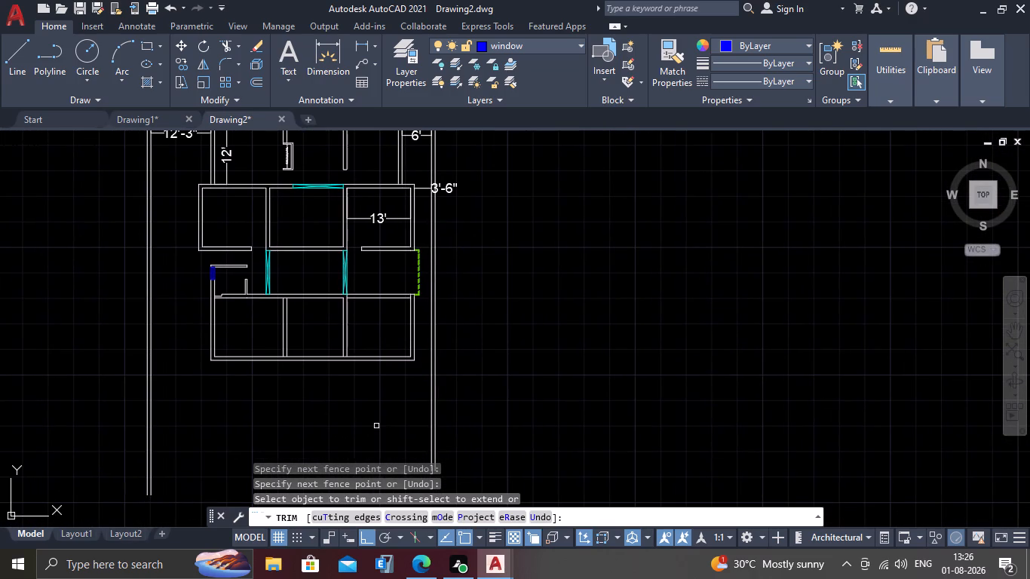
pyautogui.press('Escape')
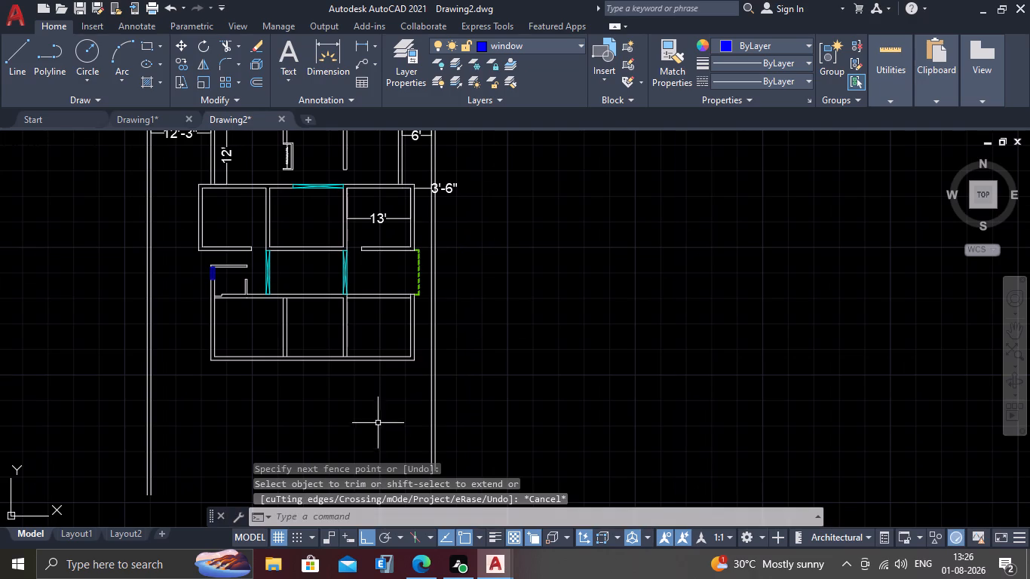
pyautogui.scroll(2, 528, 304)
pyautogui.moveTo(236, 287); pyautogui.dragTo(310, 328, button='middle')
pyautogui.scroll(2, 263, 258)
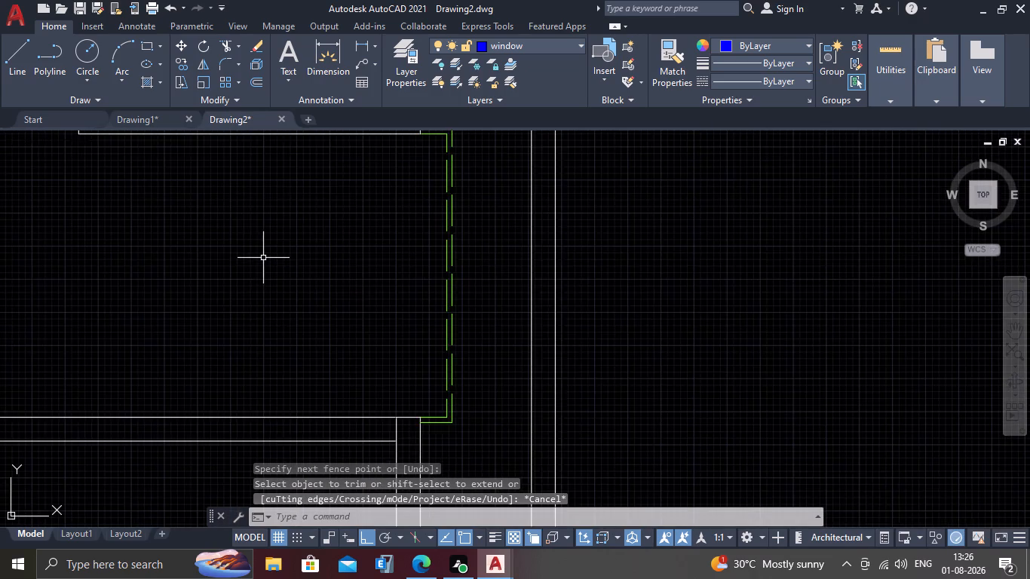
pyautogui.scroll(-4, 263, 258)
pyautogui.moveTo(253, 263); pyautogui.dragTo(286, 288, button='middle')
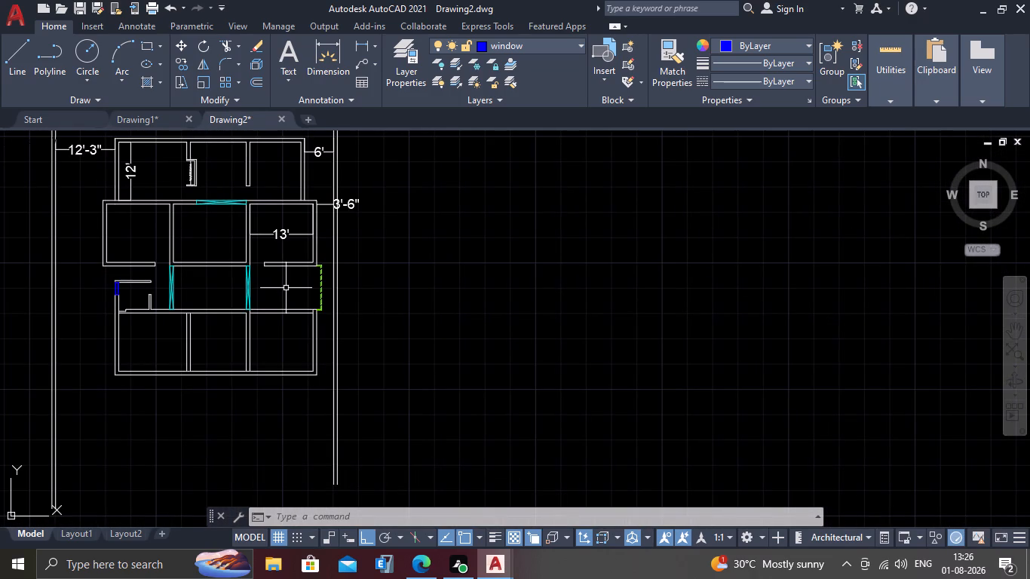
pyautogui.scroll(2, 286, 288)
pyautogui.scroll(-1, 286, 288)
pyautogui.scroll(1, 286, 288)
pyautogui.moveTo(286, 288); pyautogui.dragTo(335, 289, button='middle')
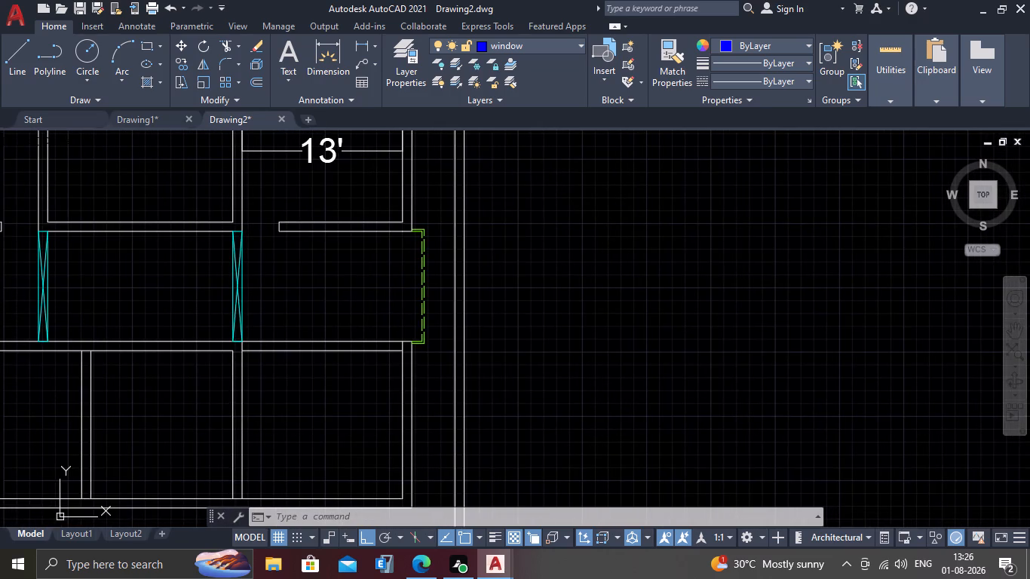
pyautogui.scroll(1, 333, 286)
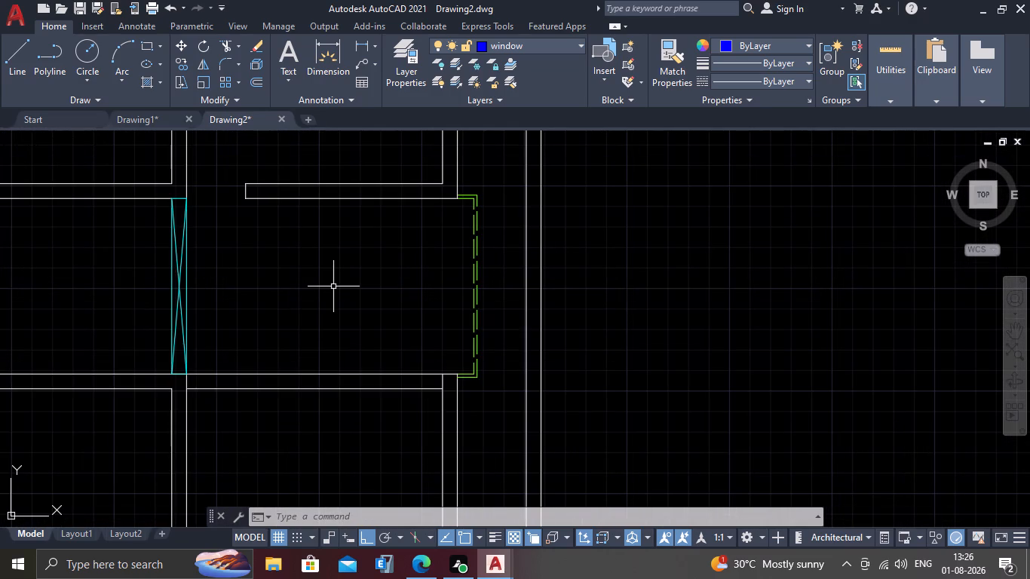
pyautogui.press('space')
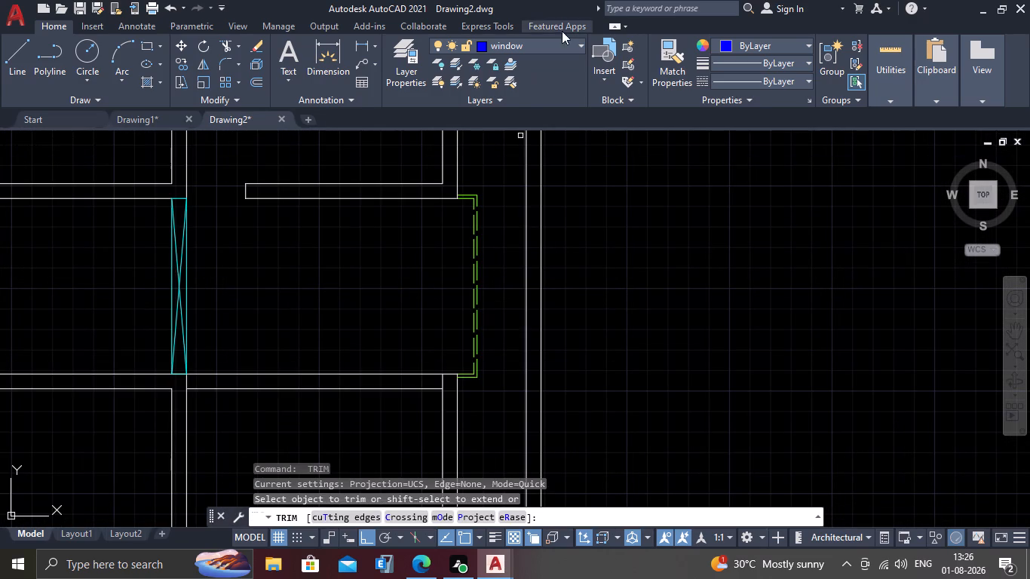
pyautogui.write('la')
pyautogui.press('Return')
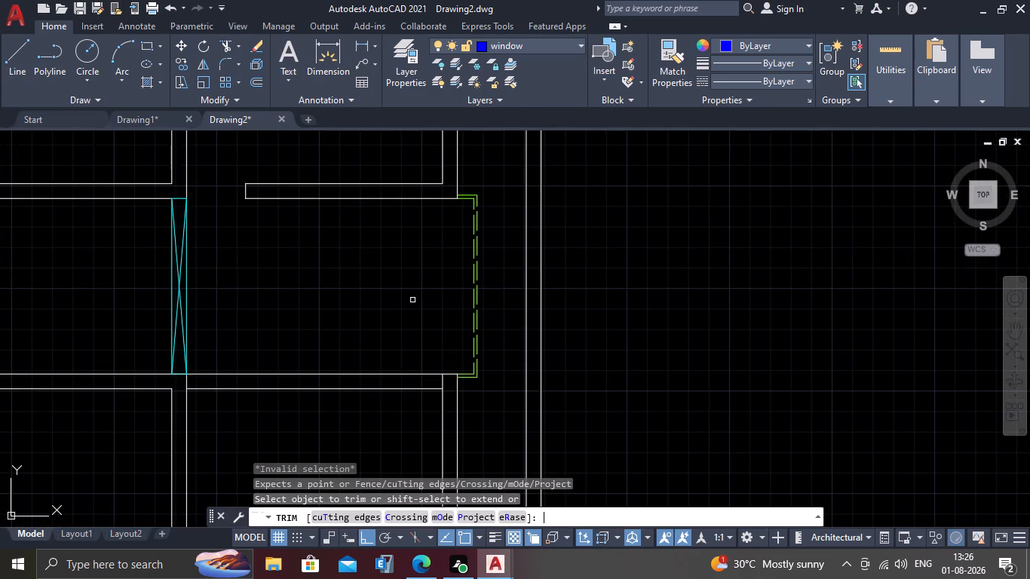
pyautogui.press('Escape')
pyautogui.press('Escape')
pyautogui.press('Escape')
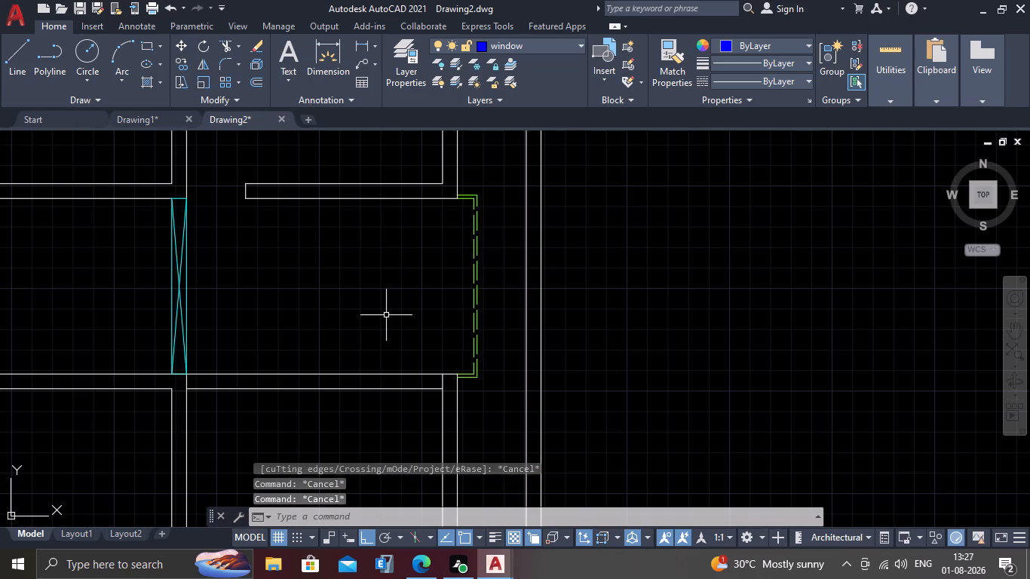
# Create a new layer named staircase and set its colour to magenta.
pyautogui.write('la')
pyautogui.press('Return')
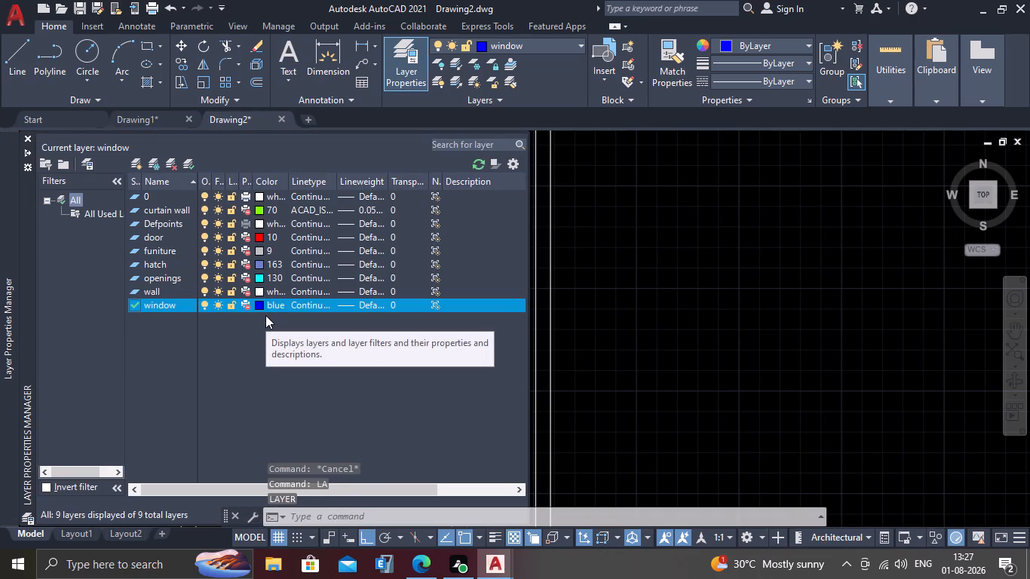
pyautogui.hotkey('alt', 'n')
pyautogui.press('BackSpace')
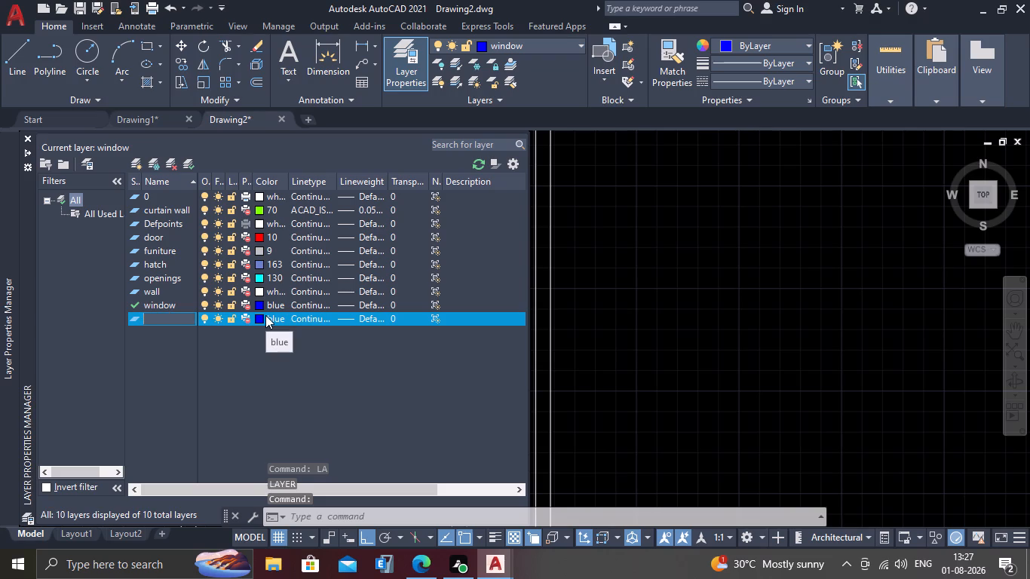
pyautogui.write('staircase')
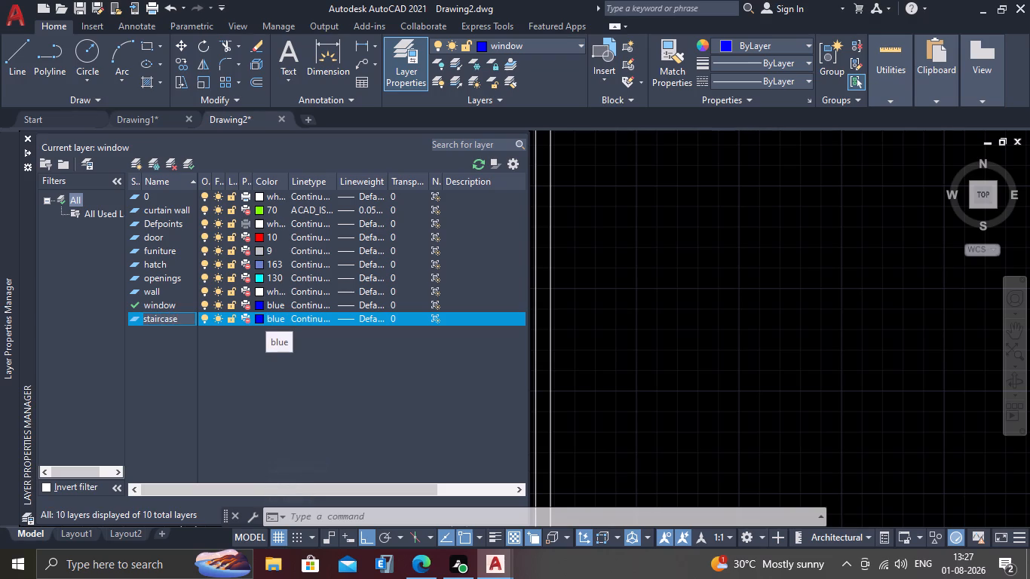
pyautogui.click(262, 316)
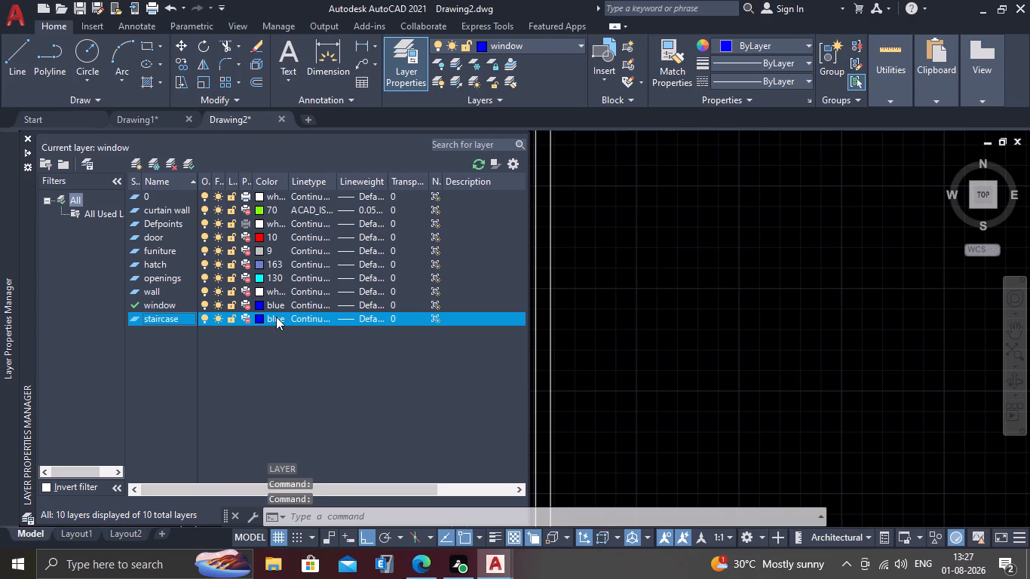
pyautogui.click(258, 323)
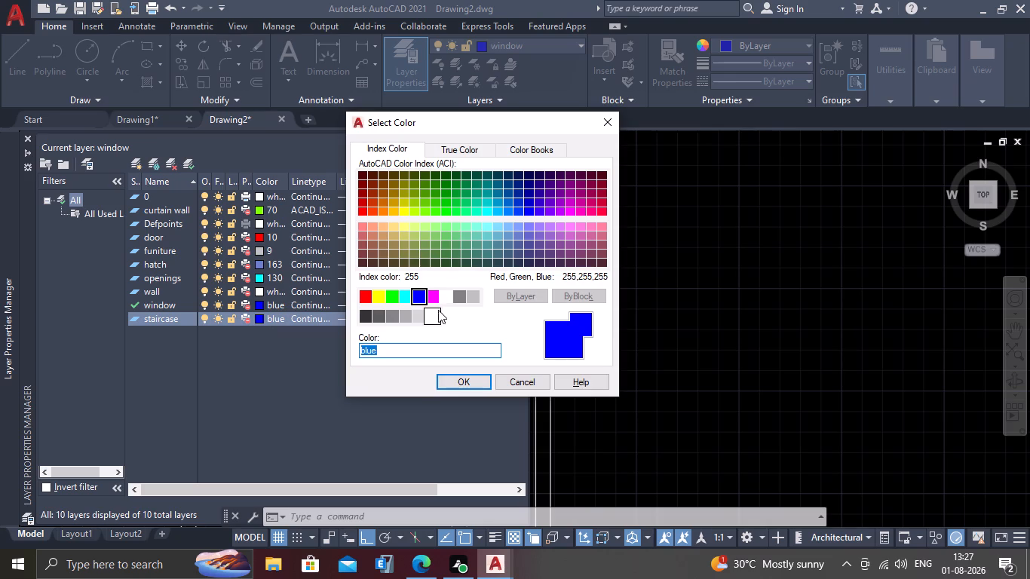
pyautogui.moveTo(438, 302); pyautogui.dragTo(442, 325)
pyautogui.click(457, 382)
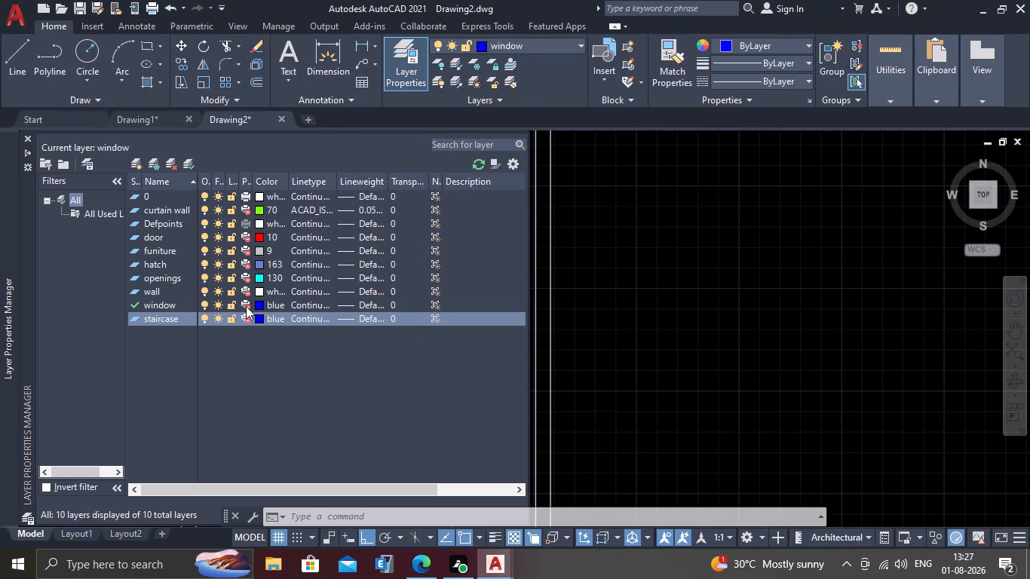
pyautogui.click(259, 316)
pyautogui.click(437, 295)
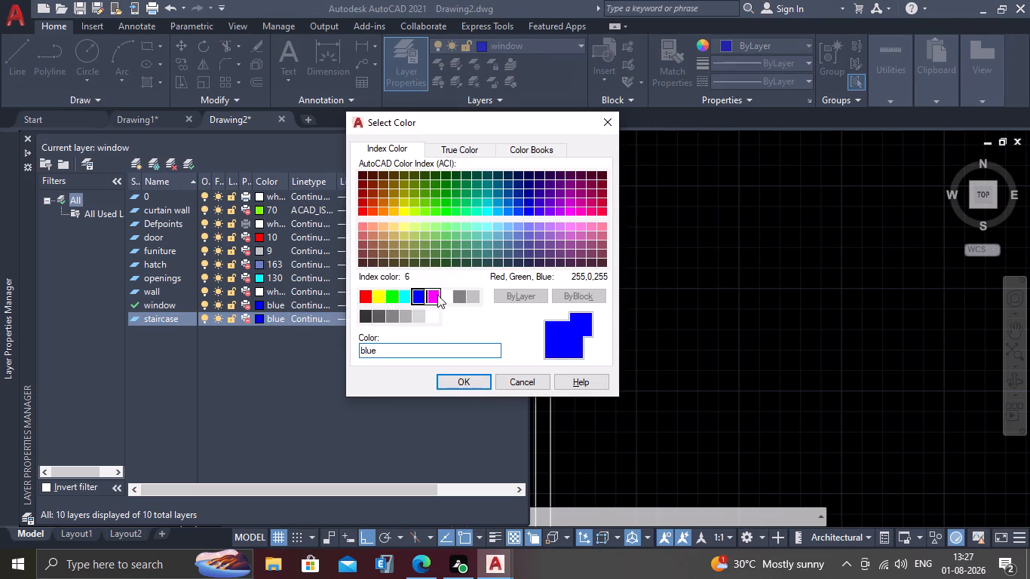
pyautogui.click(455, 384)
pyautogui.scroll(-1, 402, 408)
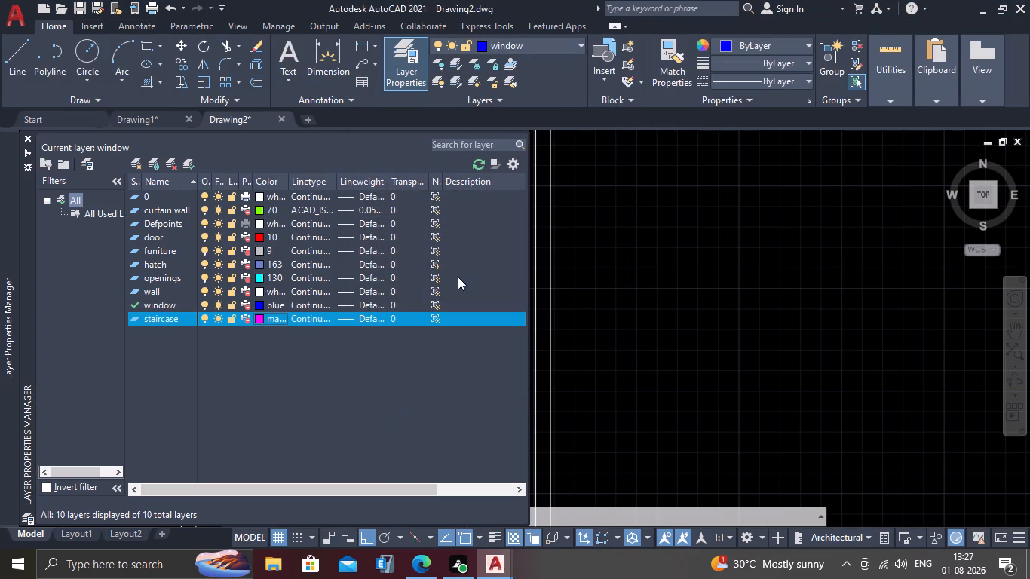
pyautogui.click(30, 137)
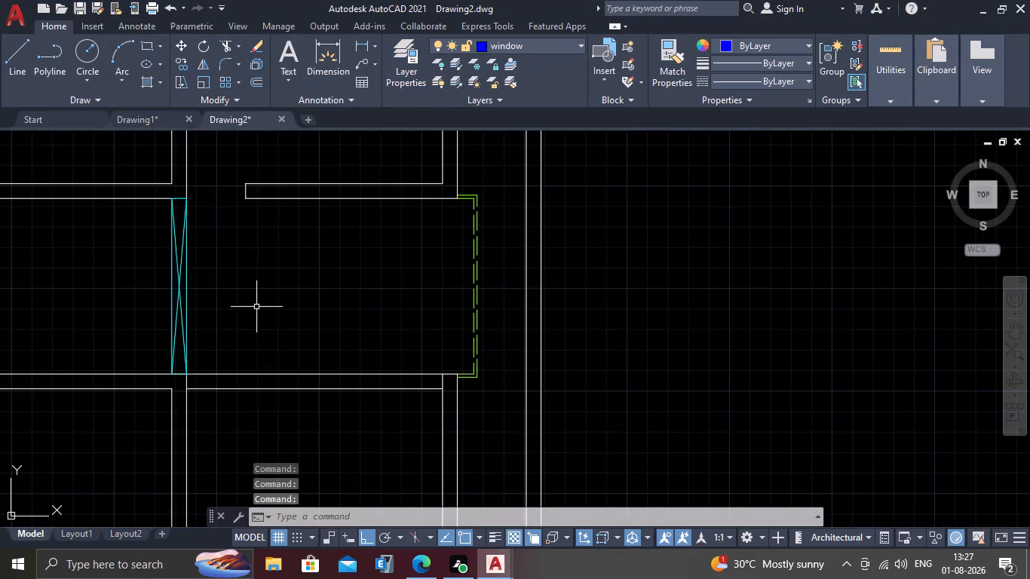
# Make the staircase layer the current layer.
pyautogui.scroll(-1, 257, 315)
pyautogui.moveTo(290, 309); pyautogui.dragTo(311, 297, button='middle')
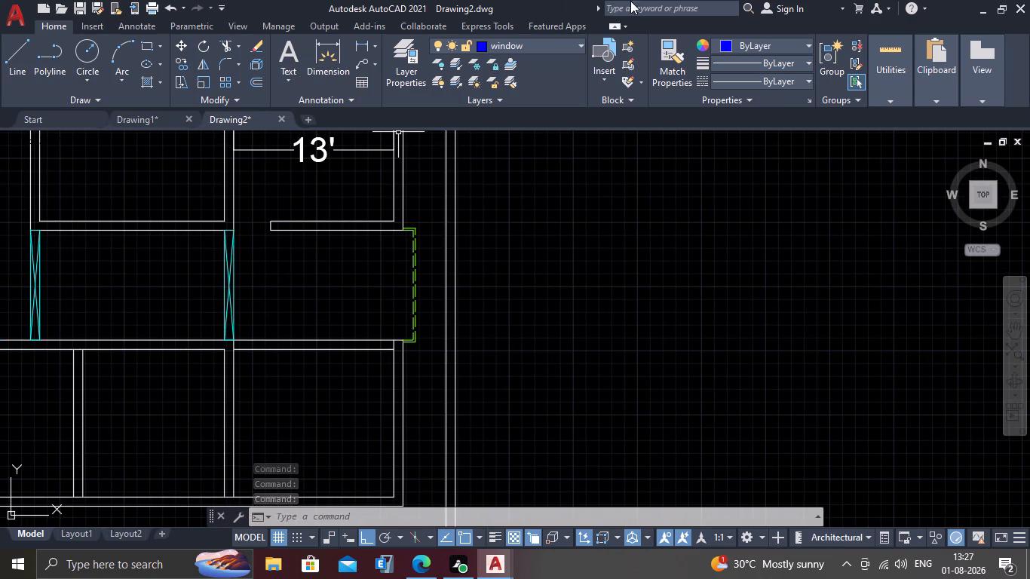
pyautogui.click(549, 41)
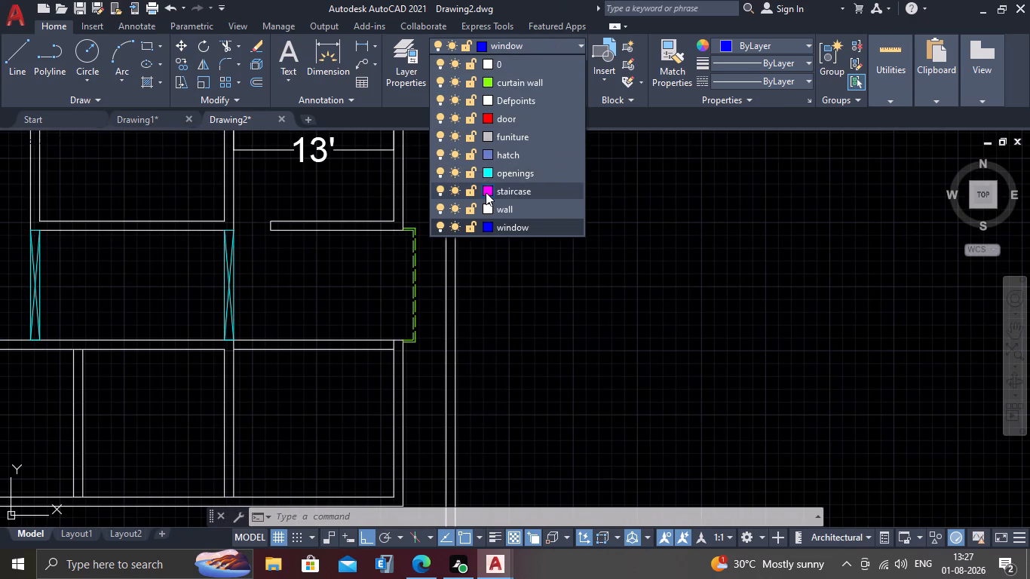
pyautogui.click(486, 192)
pyautogui.click(464, 383)
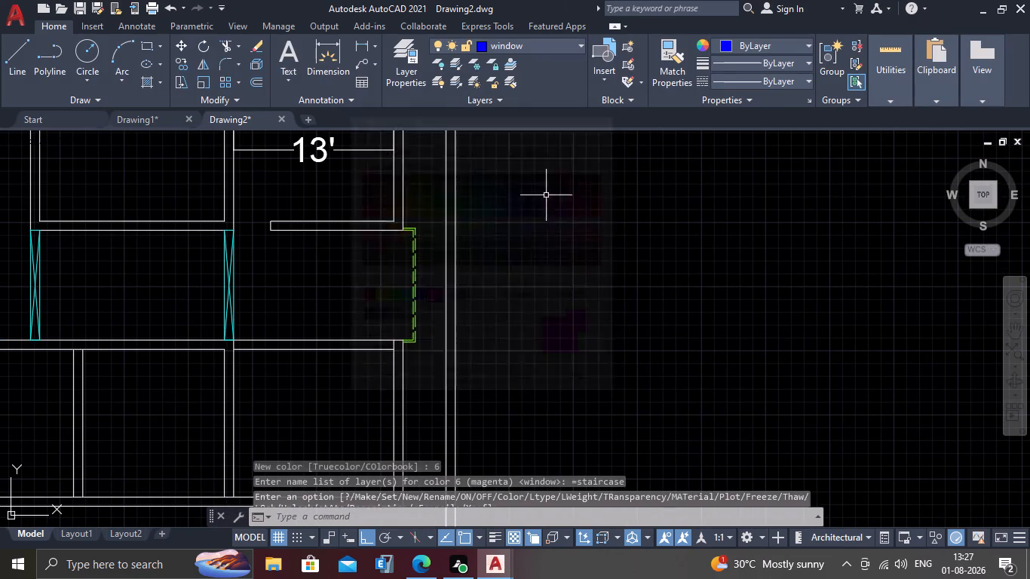
pyautogui.moveTo(538, 41); pyautogui.dragTo(542, 61)
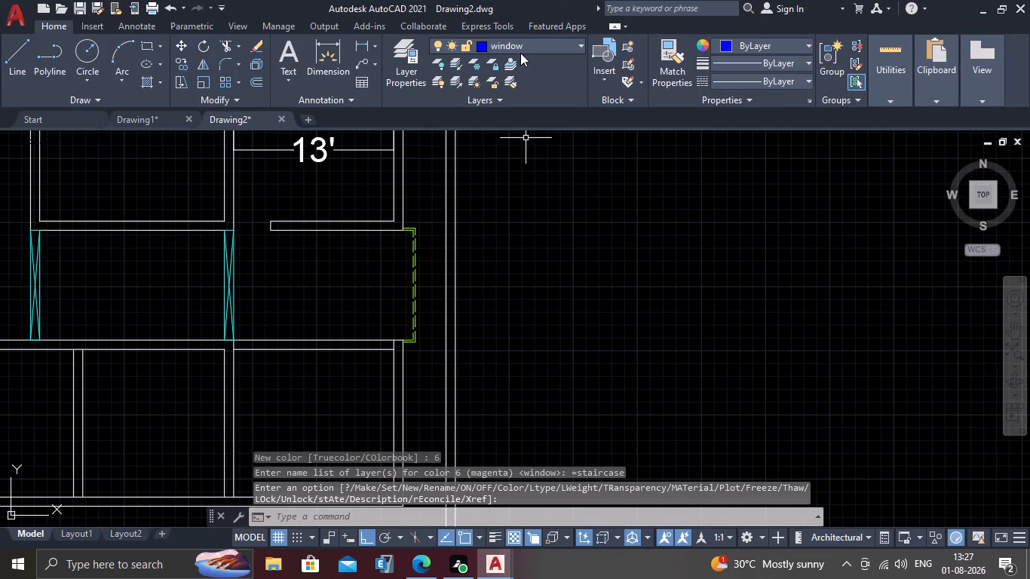
pyautogui.click(521, 51)
pyautogui.click(522, 191)
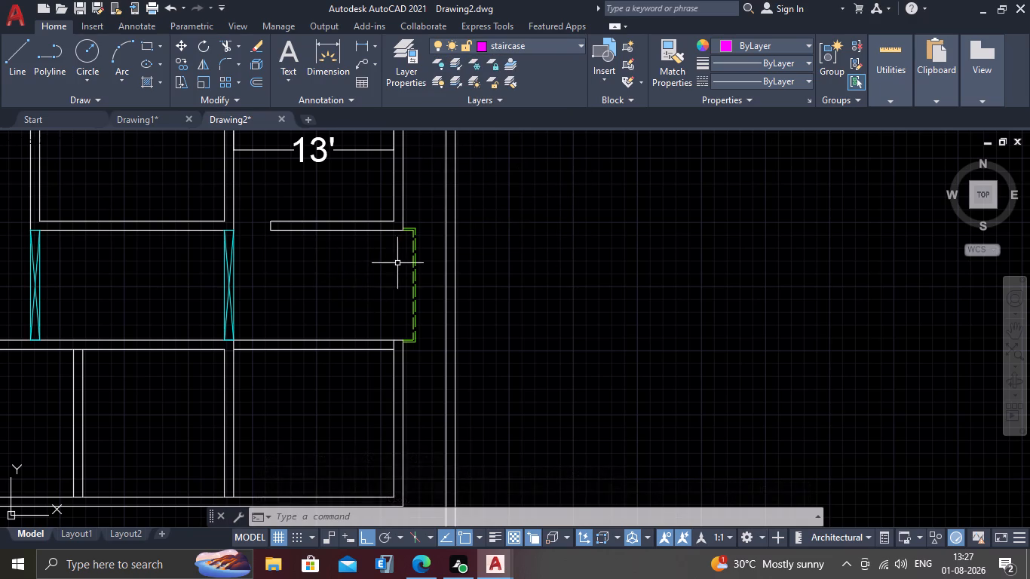
# Draw a vertical line from the upper east room's outer wall corner south to the lower rooms' north wall, crossing the 13' room.
pyautogui.scroll(1, 391, 262)
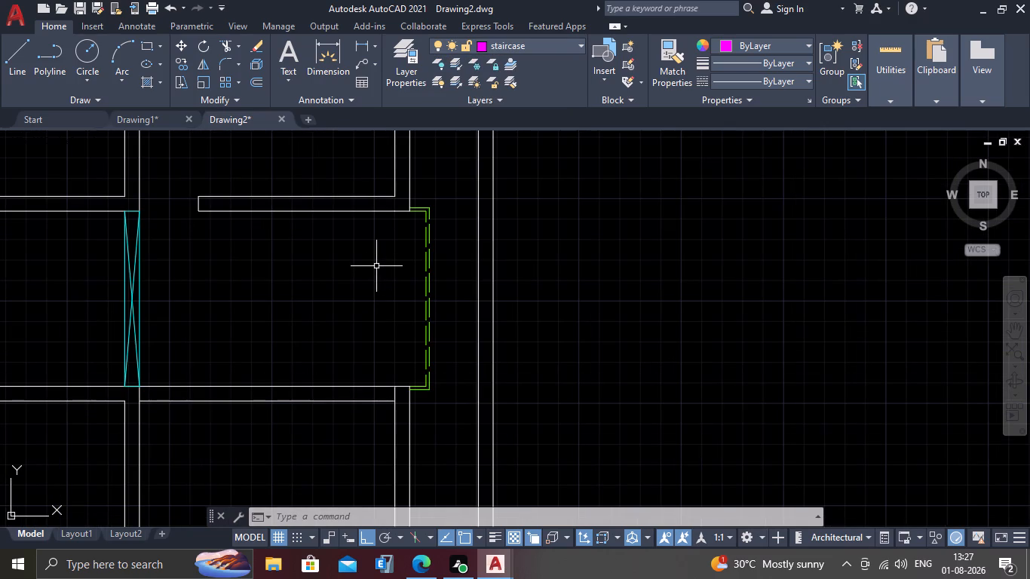
pyautogui.press('l')
pyautogui.press('Return')
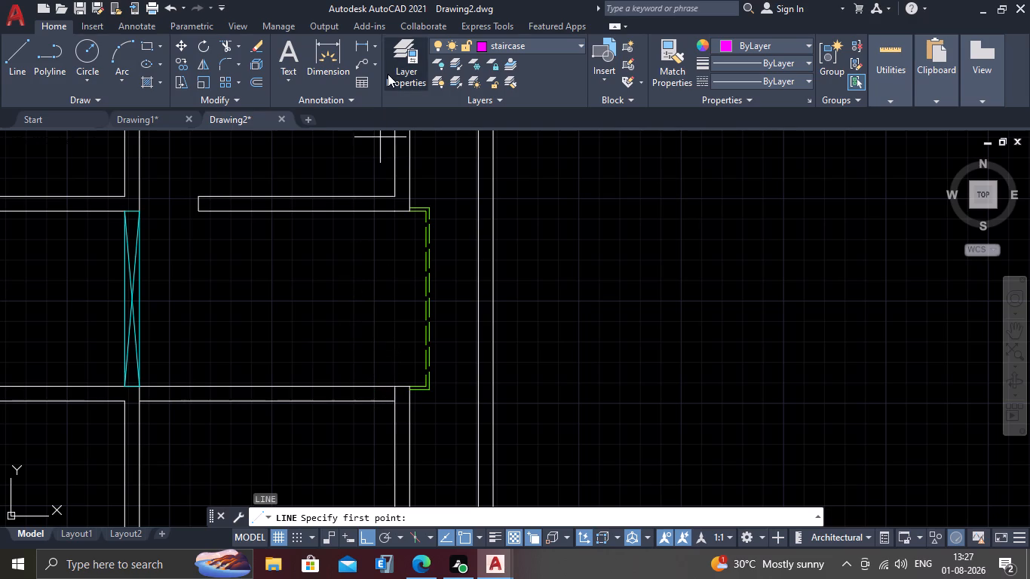
pyautogui.scroll(-1, 389, 213)
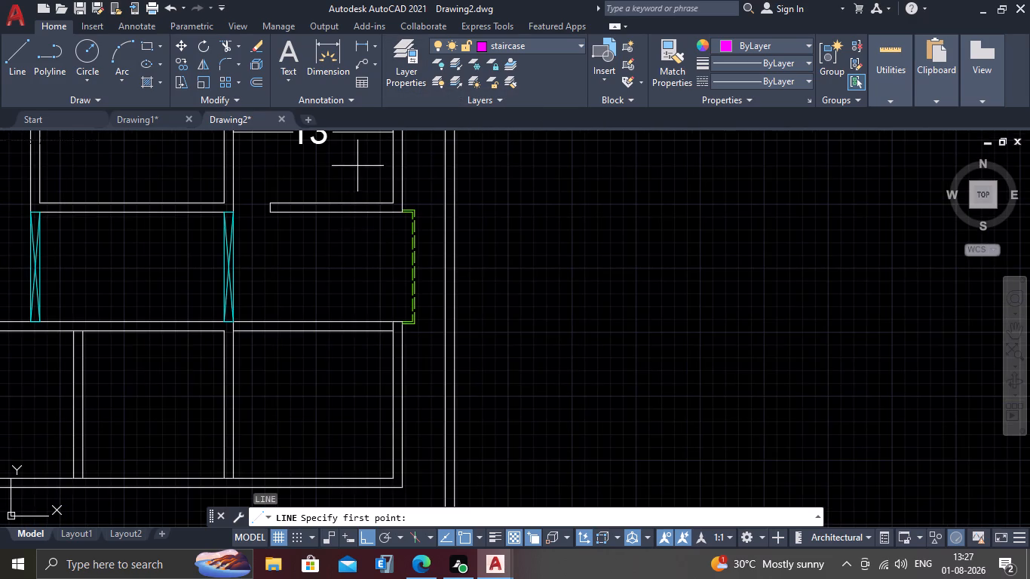
pyautogui.scroll(-1, 358, 166)
pyautogui.moveTo(357, 188); pyautogui.dragTo(344, 310, button='middle')
pyautogui.scroll(2, 350, 217)
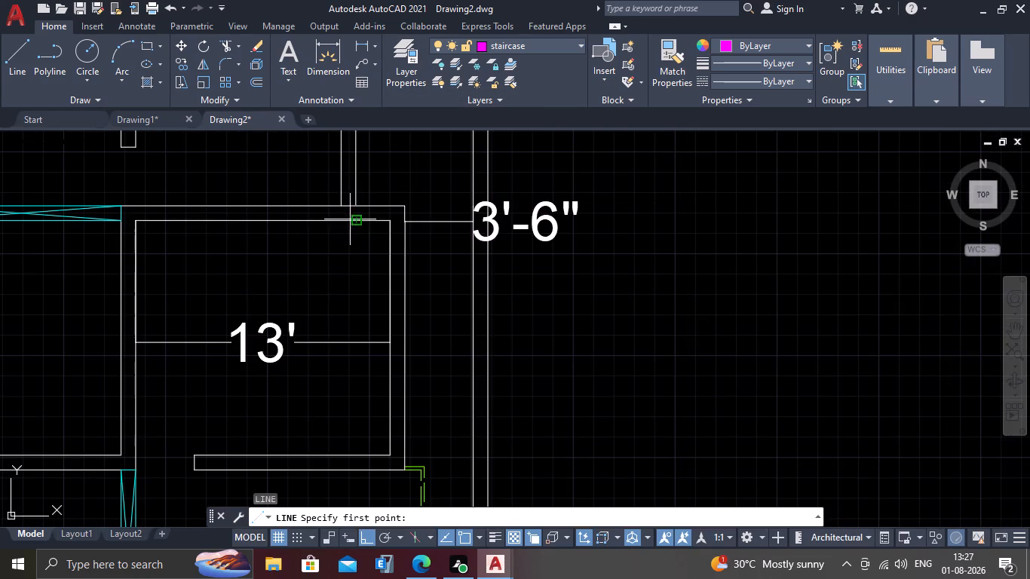
pyautogui.click(357, 210)
pyautogui.scroll(-2, 345, 355)
pyautogui.moveTo(347, 416); pyautogui.dragTo(362, 358, button='middle')
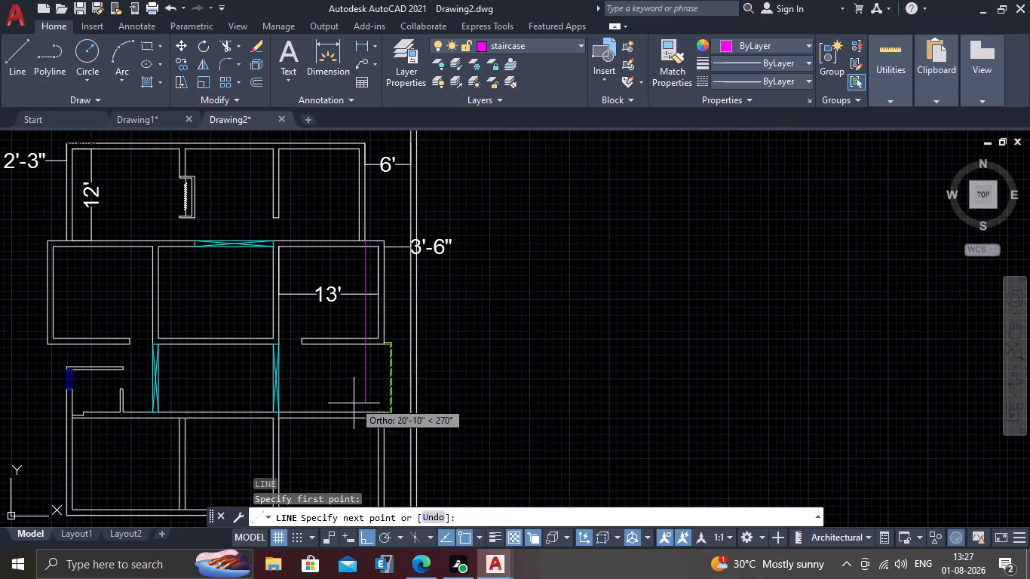
pyautogui.scroll(4, 354, 405)
pyautogui.click(408, 430)
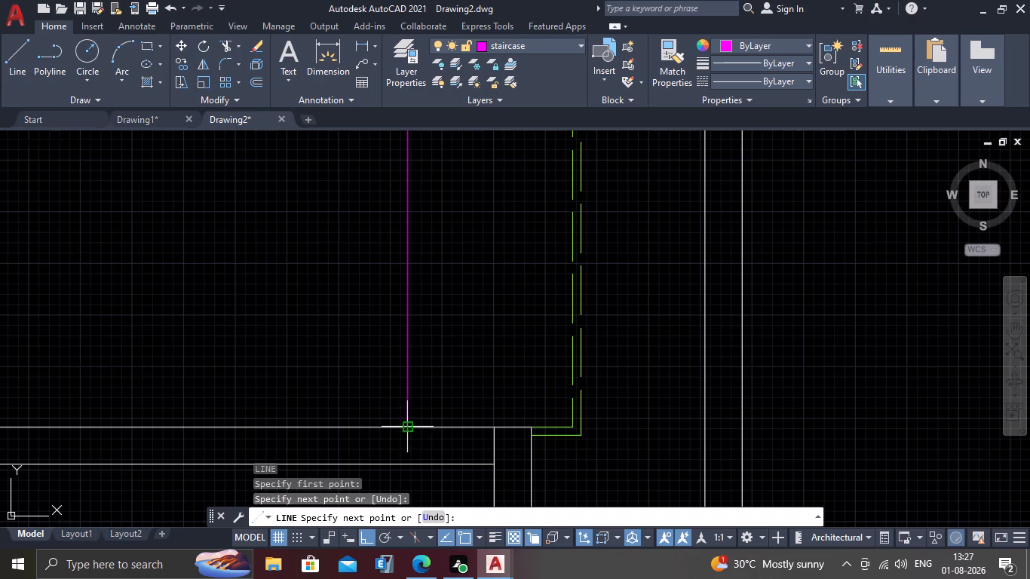
pyautogui.press('Escape')
# Trim the new line within the 13' room's south wall and erase its part inside that room, leaving the segment beside the curtain wall.
pyautogui.scroll(-3, 403, 413)
pyautogui.moveTo(382, 345); pyautogui.dragTo(381, 411, button='middle')
pyautogui.write('tr')
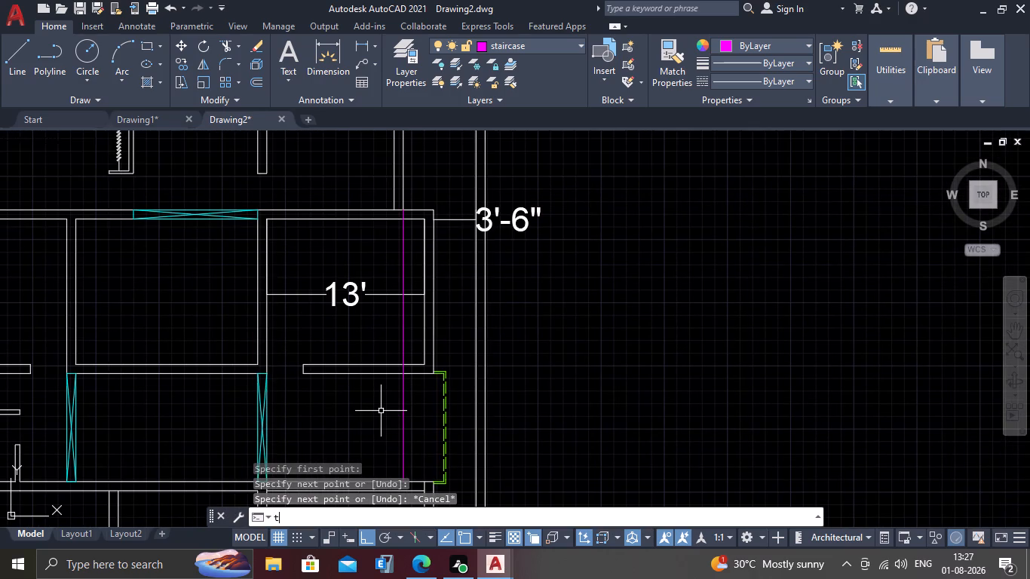
pyautogui.press('Return')
pyautogui.scroll(2, 403, 376)
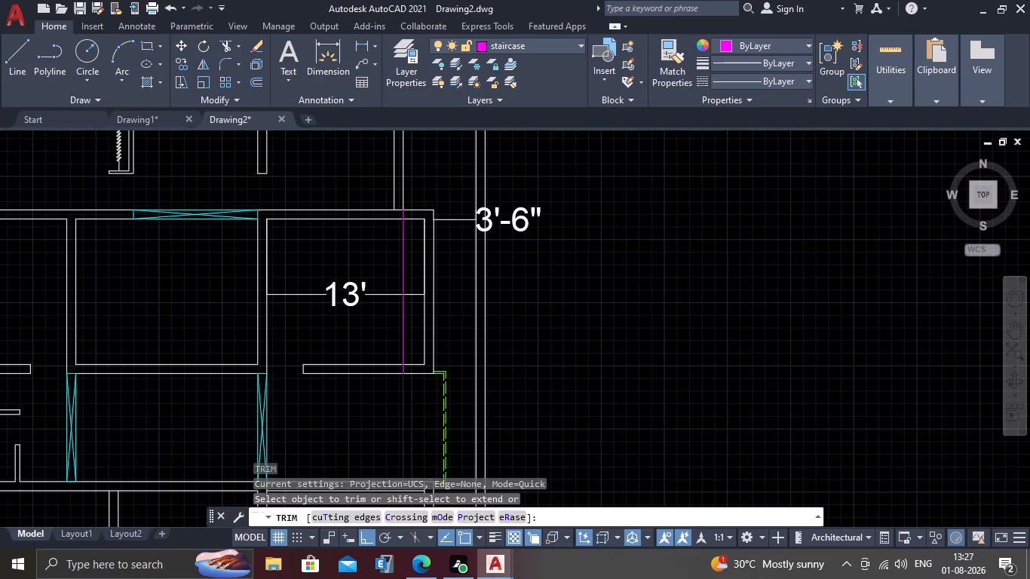
pyautogui.click(403, 362)
pyautogui.press('Escape')
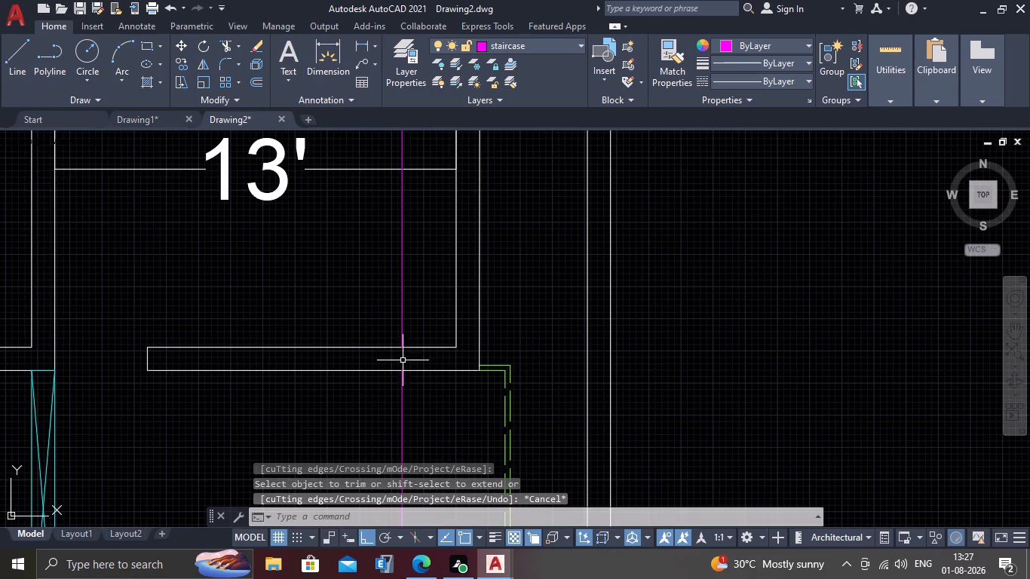
pyautogui.click(417, 303)
pyautogui.click(394, 317)
pyautogui.press('Delete')
pyautogui.scroll(-2, 392, 317)
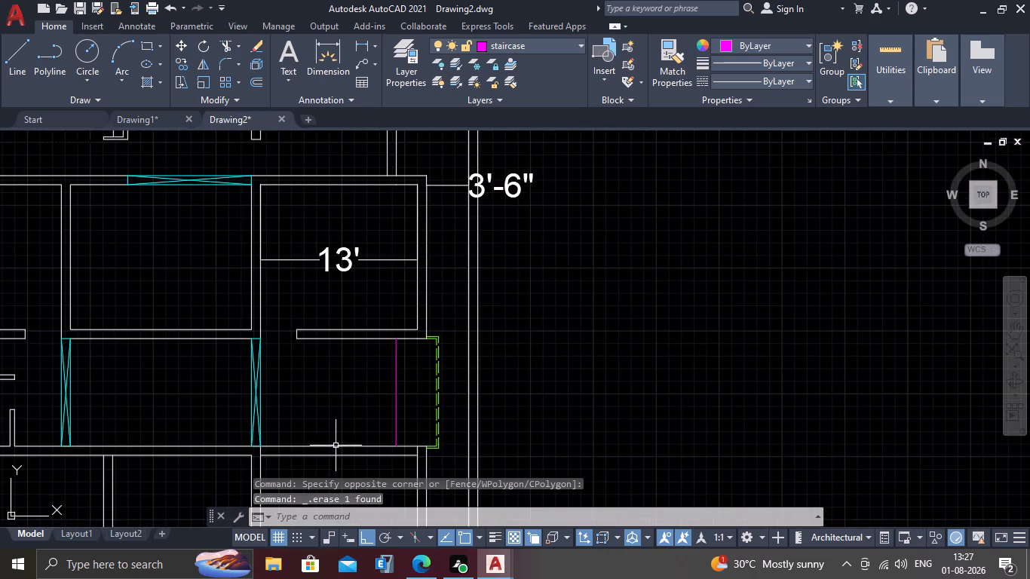
pyautogui.moveTo(334, 447); pyautogui.dragTo(344, 354, button='middle')
pyautogui.scroll(2, 357, 317)
pyautogui.scroll(-1, 327, 310)
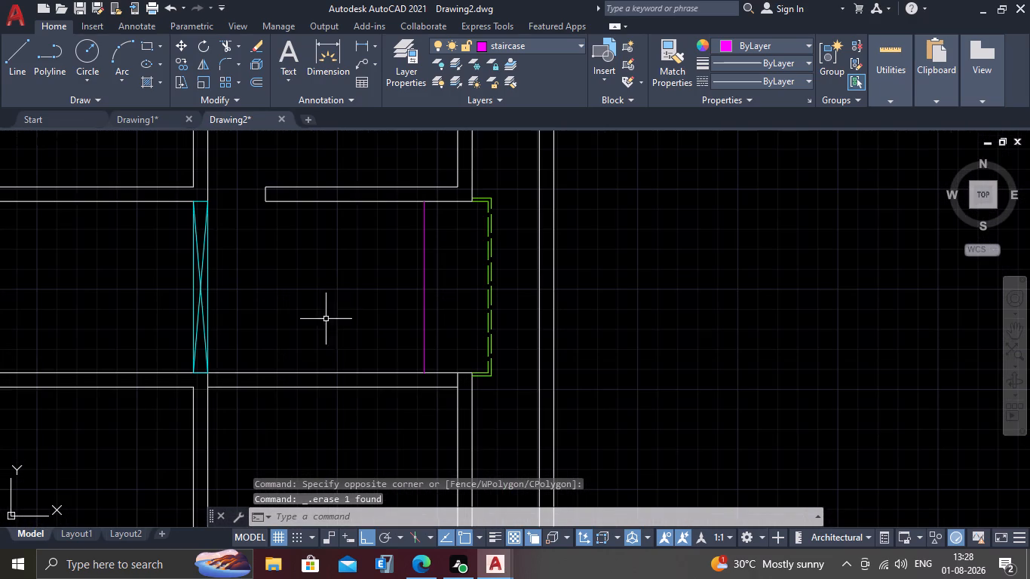
# Offset the north and south walls of the staircase space 4' inward to mark the widths of the two flights.
pyautogui.moveTo(349, 283); pyautogui.dragTo(328, 293, button='middle')
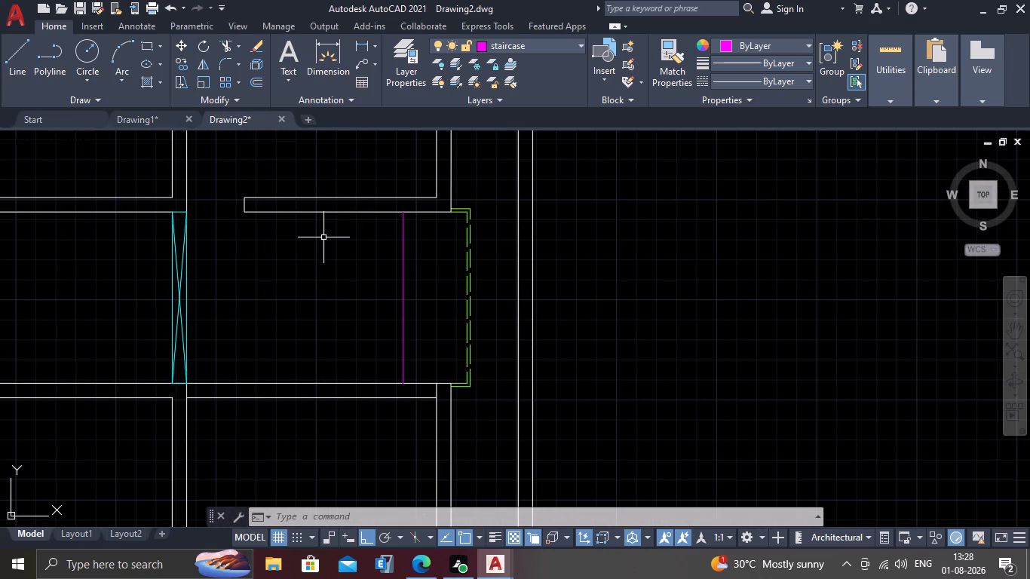
pyautogui.press('o')
pyautogui.press('Return')
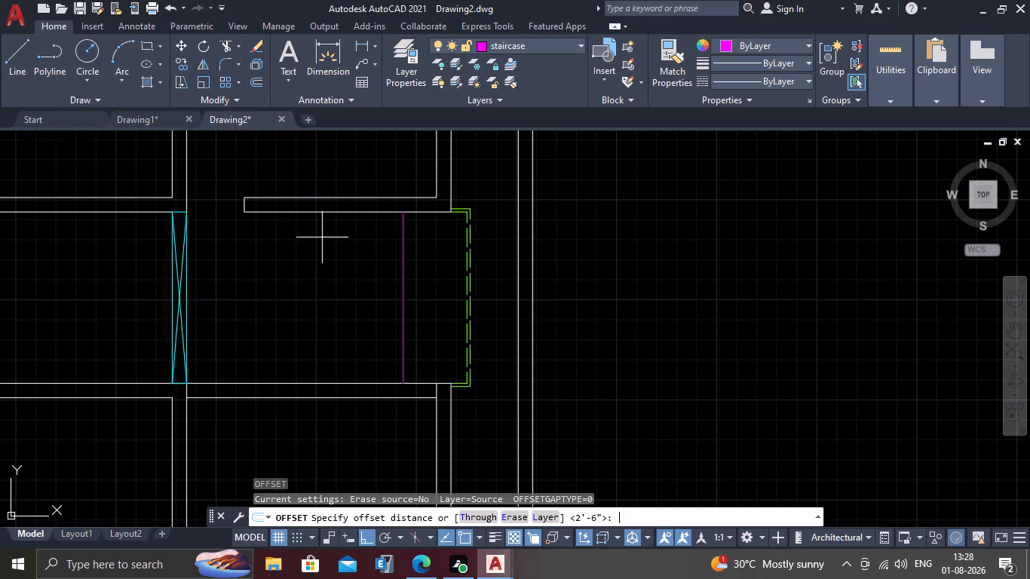
pyautogui.press('4')
pyautogui.press("'")
pyautogui.press('Return')
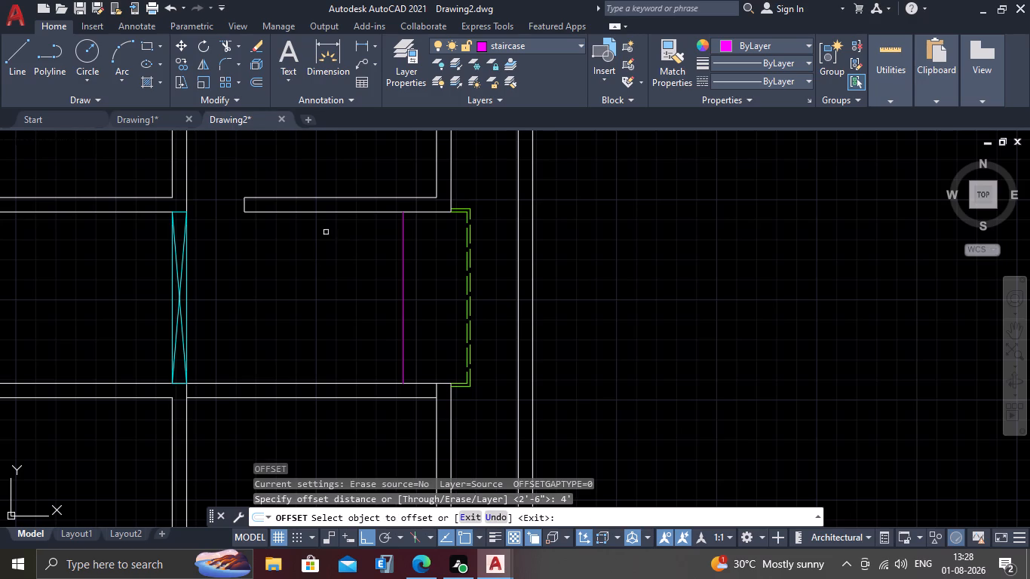
pyautogui.click(327, 216)
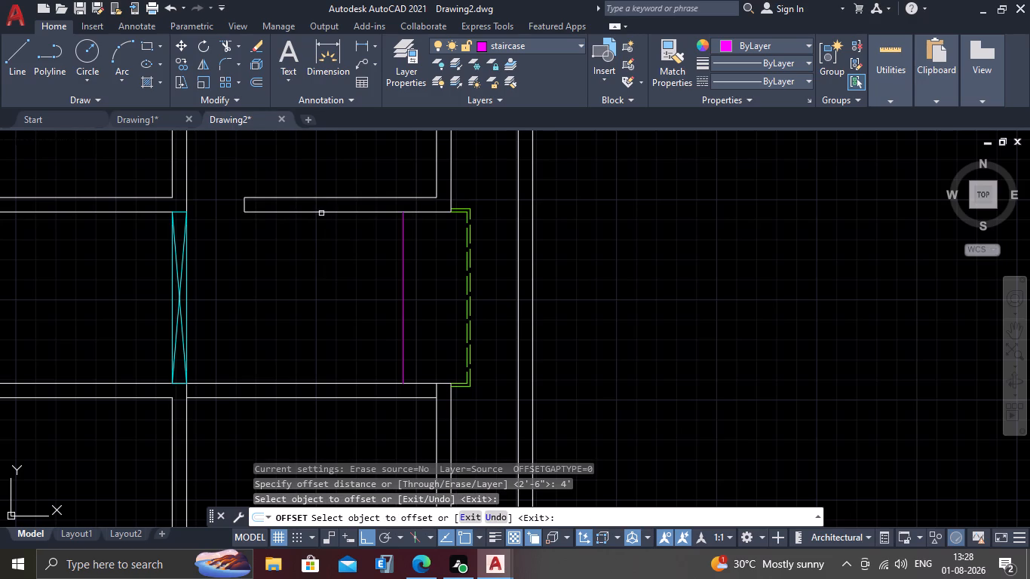
pyautogui.click(321, 213)
pyautogui.click(345, 295)
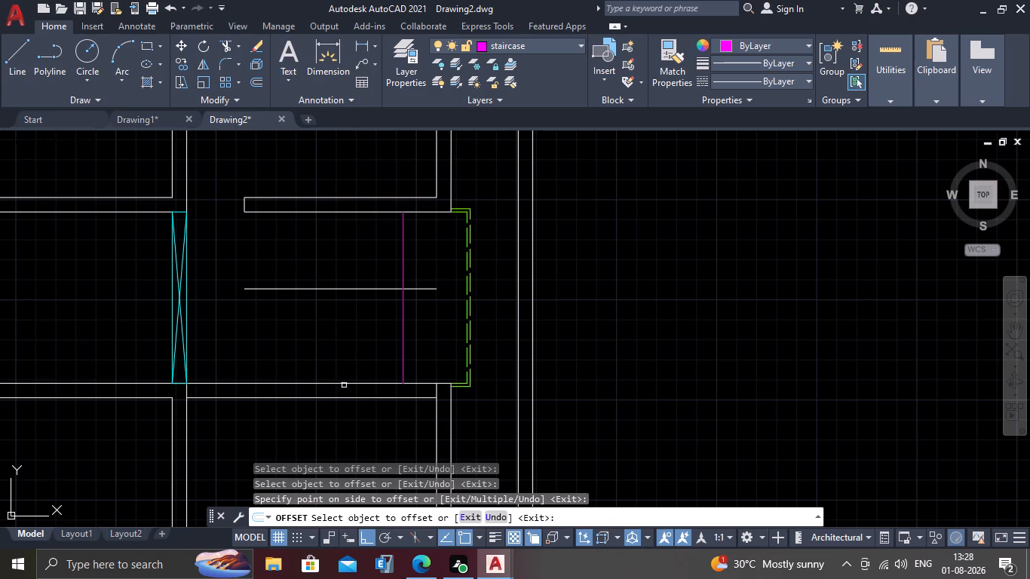
pyautogui.click(343, 383)
pyautogui.click(342, 354)
pyautogui.press('Escape')
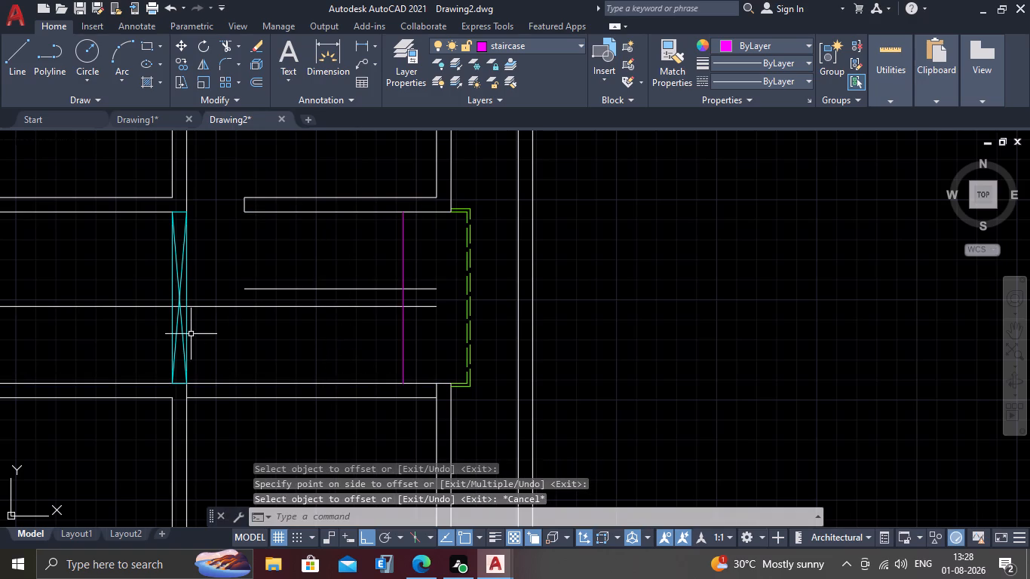
# Draw the flights' west edge with vertical lines from the northern offset line's west end to the north wall and to the south wall.
pyautogui.scroll(-1, 189, 334)
pyautogui.moveTo(218, 299); pyautogui.dragTo(221, 270, button='middle')
pyautogui.scroll(2, 219, 270)
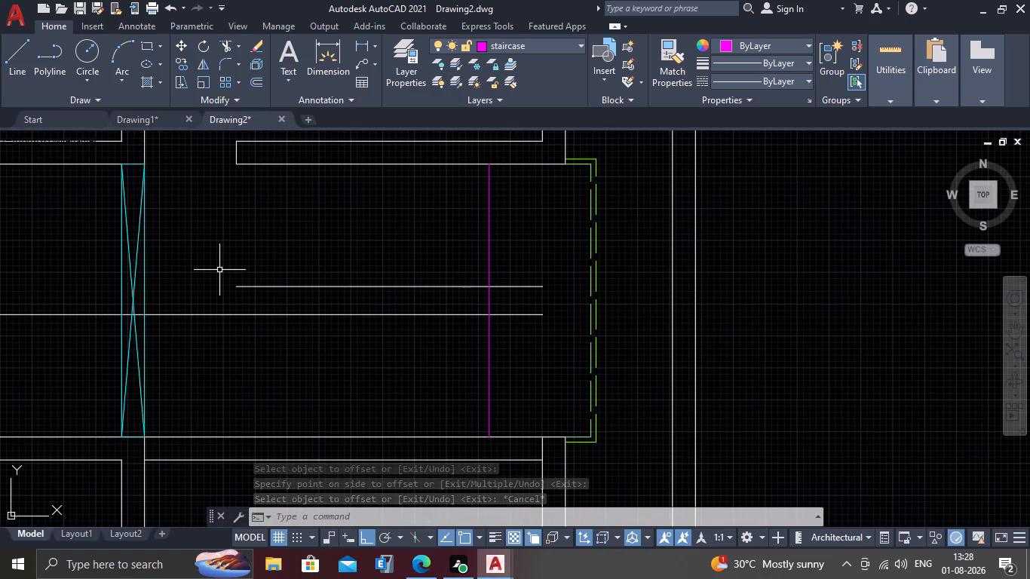
pyautogui.press('l')
pyautogui.press('Return')
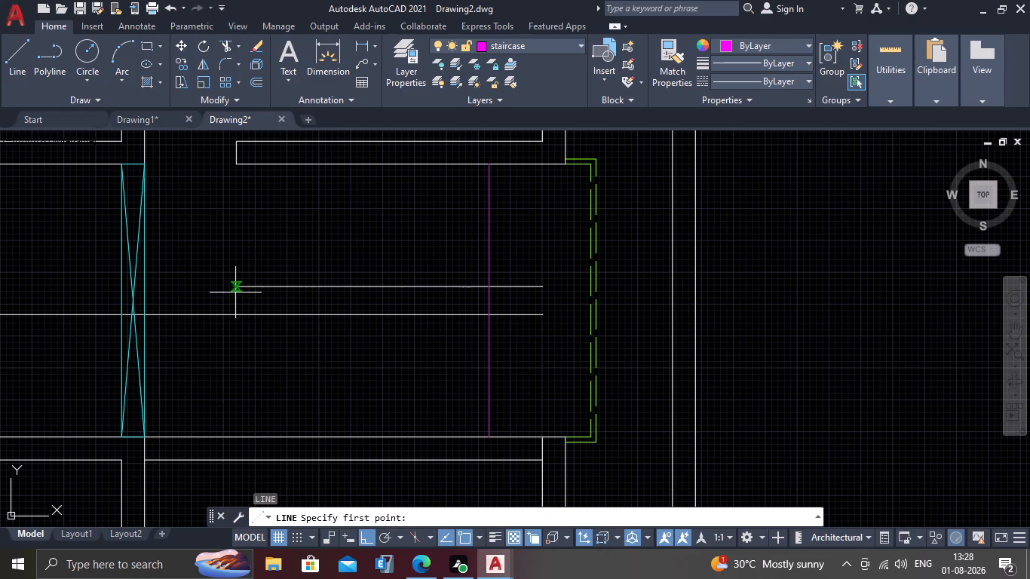
pyautogui.moveTo(235, 291); pyautogui.dragTo(232, 270)
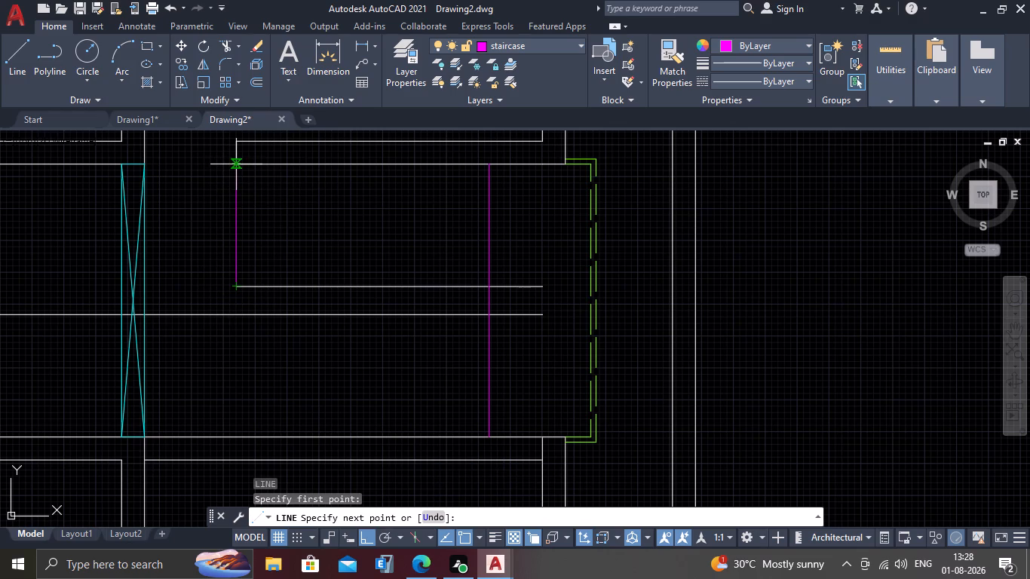
pyautogui.click(235, 166)
pyautogui.press('Escape')
pyautogui.moveTo(217, 288); pyautogui.dragTo(228, 235, button='middle')
pyautogui.press('l')
pyautogui.press('Return')
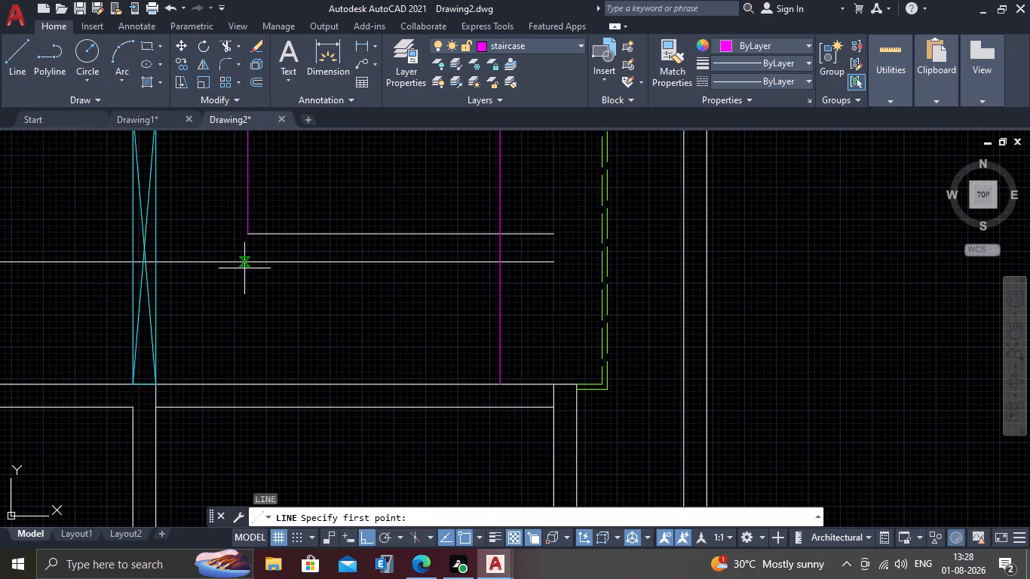
pyautogui.click(247, 235)
pyautogui.click(248, 383)
pyautogui.press('Escape')
# Trim the southern offset line at the flights' west edge and erase its leftover part running west through the corridor.
pyautogui.scroll(-1, 207, 337)
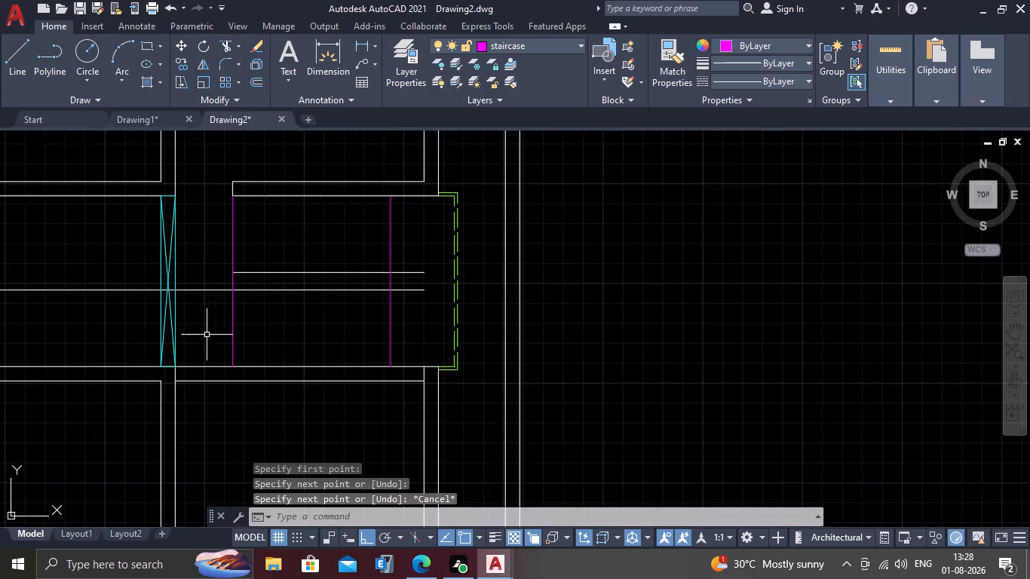
pyautogui.scroll(2, 207, 312)
pyautogui.write('tr')
pyautogui.press('Return')
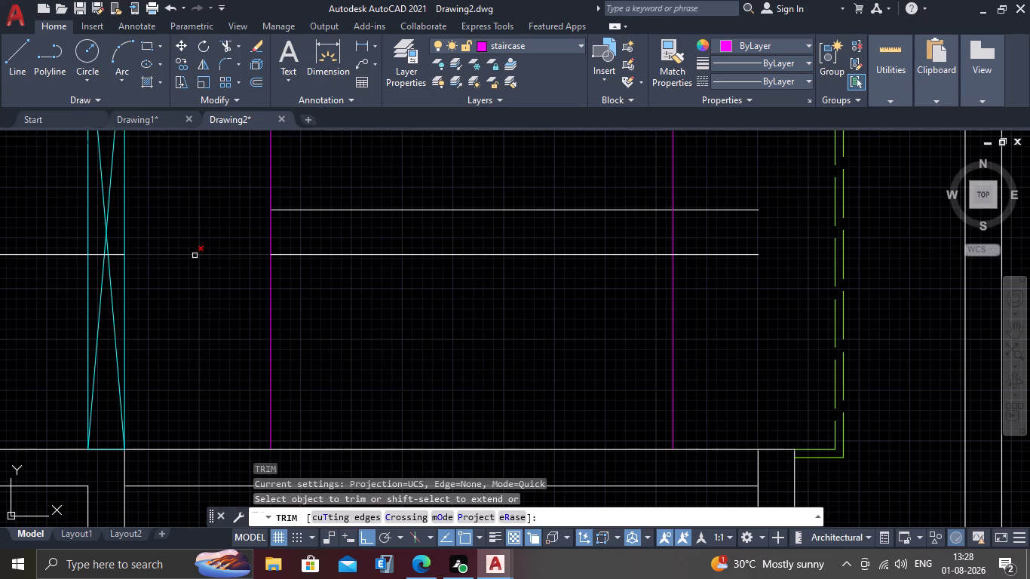
pyautogui.click(195, 256)
pyautogui.press('Escape')
pyautogui.scroll(-3, 189, 280)
pyautogui.moveTo(58, 313); pyautogui.dragTo(178, 290, button='middle')
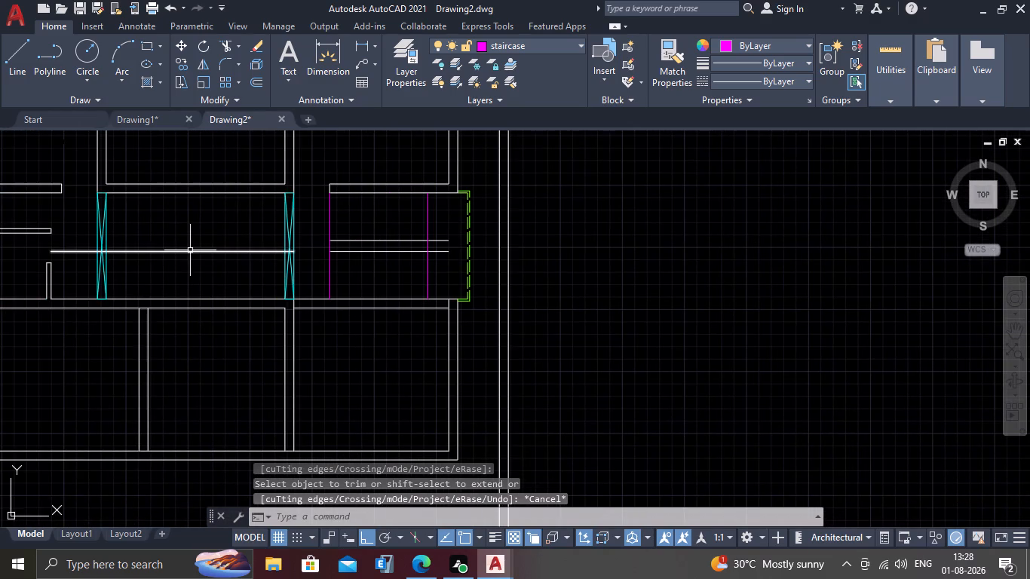
pyautogui.click(191, 250)
pyautogui.press('Delete')
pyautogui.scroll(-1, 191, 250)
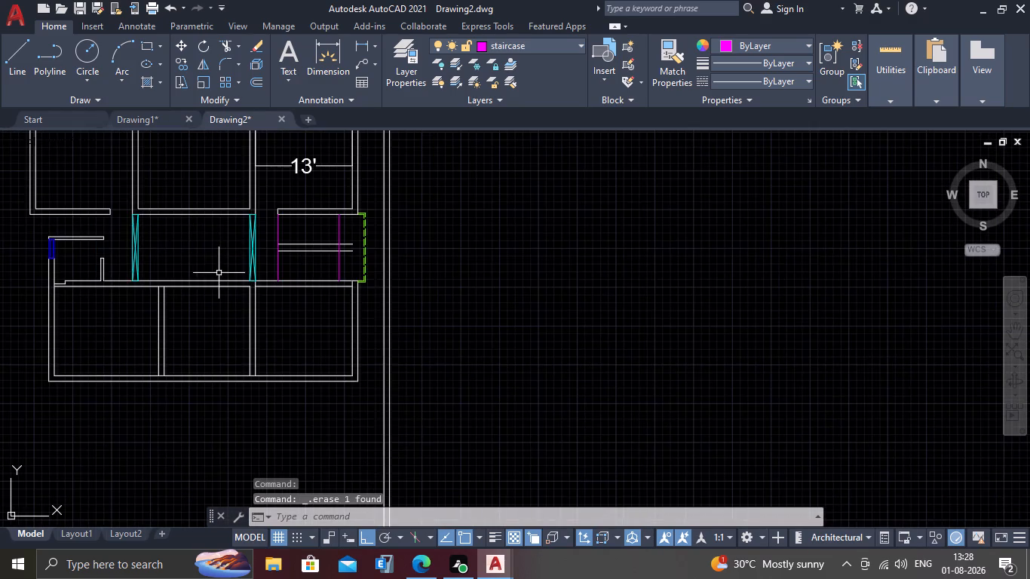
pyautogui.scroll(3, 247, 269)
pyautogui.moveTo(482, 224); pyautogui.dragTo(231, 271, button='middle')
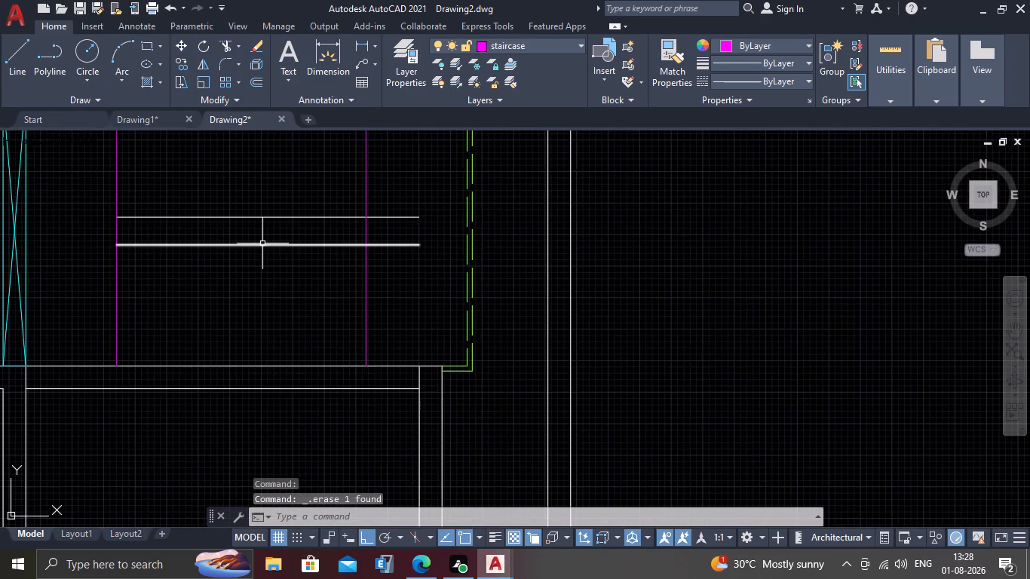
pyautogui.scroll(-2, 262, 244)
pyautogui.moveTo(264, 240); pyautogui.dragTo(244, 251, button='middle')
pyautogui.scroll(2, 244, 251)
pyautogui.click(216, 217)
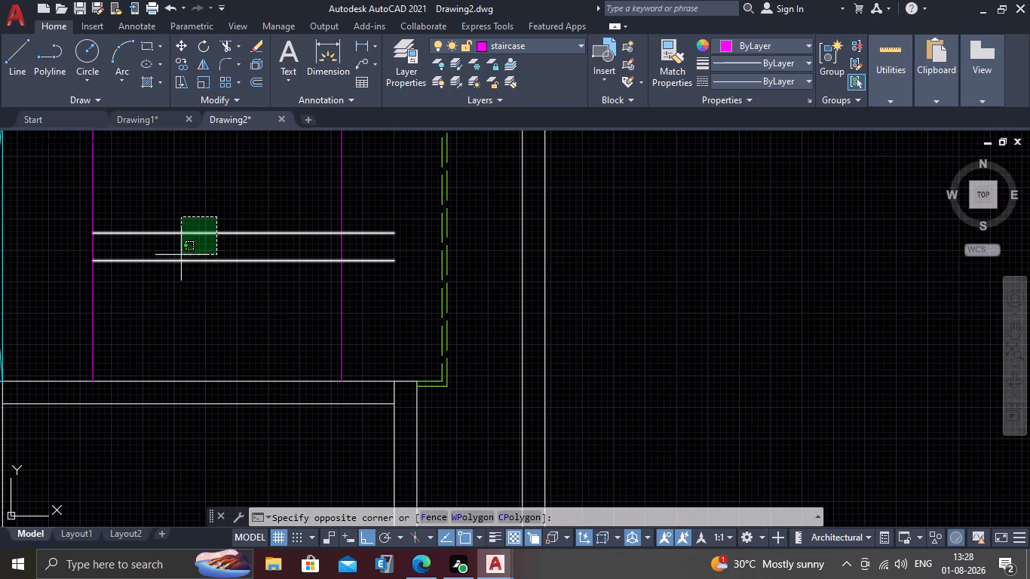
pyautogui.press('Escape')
# Replace the northern white offset line with a staircase-layer line between the two vertical magenta lines, erasing the white original.
pyautogui.scroll(2, 136, 230)
pyautogui.press('l')
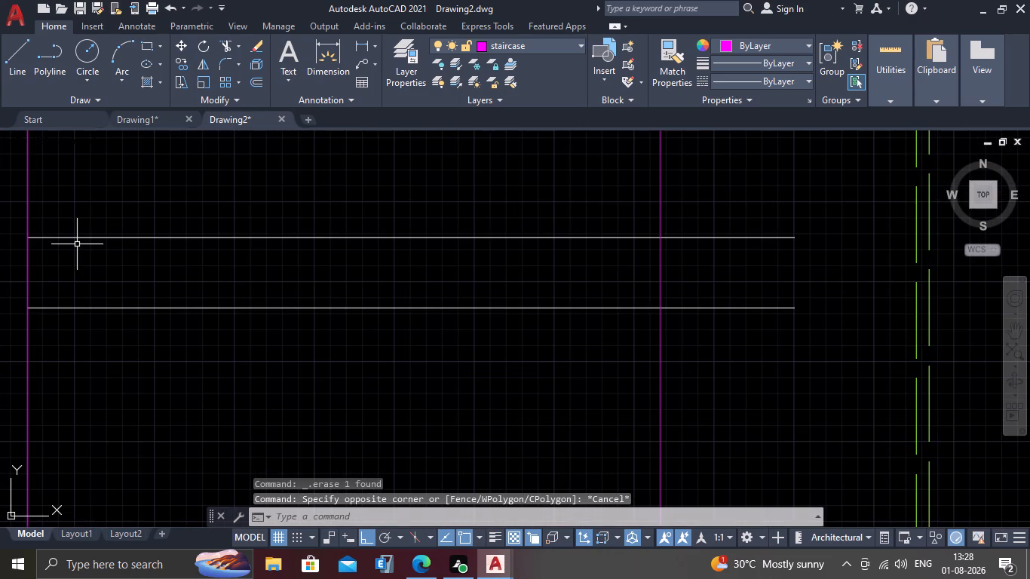
pyautogui.press('Return')
pyautogui.scroll(1, 23, 266)
pyautogui.click(29, 220)
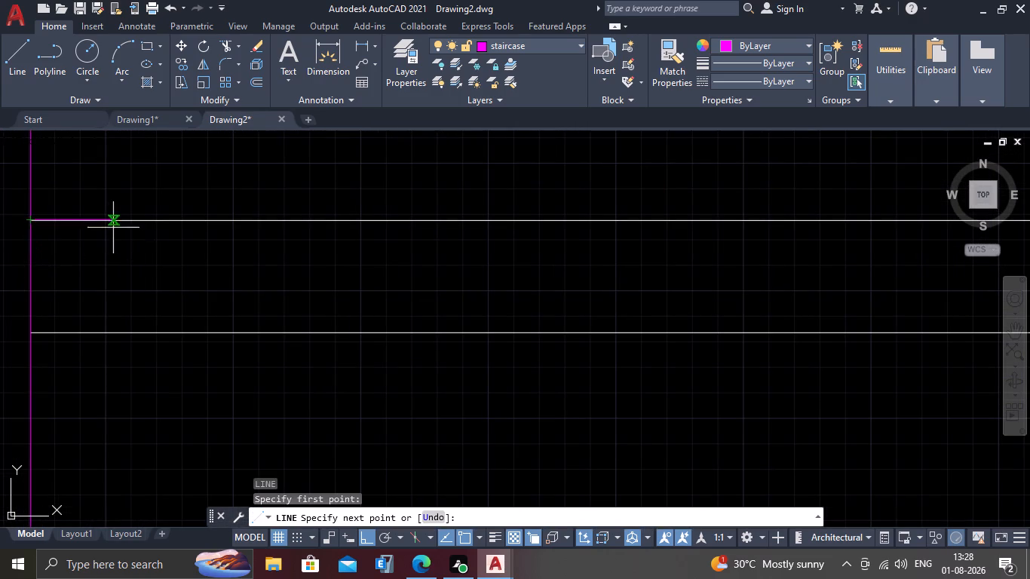
pyautogui.scroll(-3, 114, 237)
pyautogui.scroll(2, 344, 253)
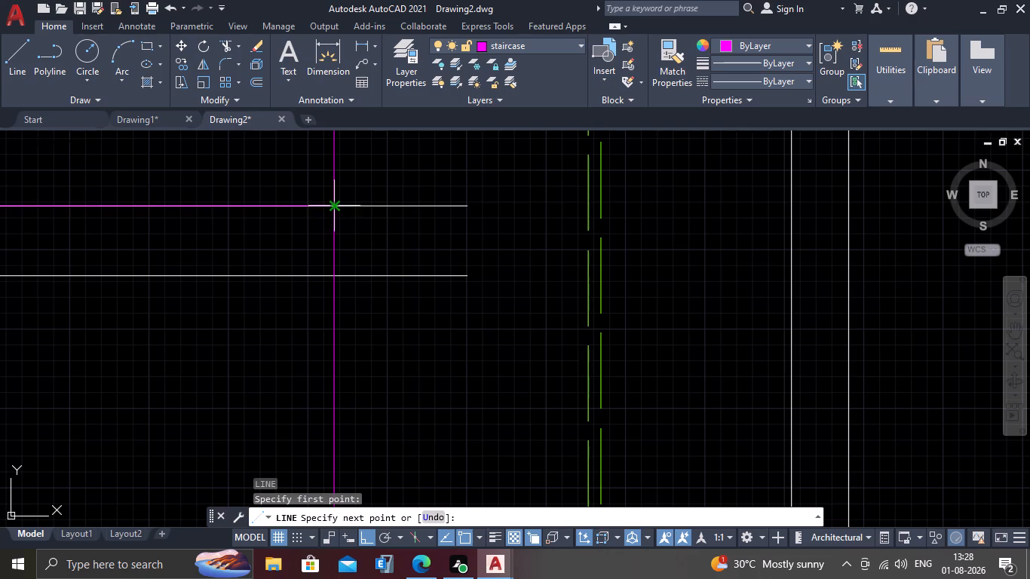
pyautogui.click(333, 209)
pyautogui.press('Escape')
pyautogui.scroll(-1, 265, 352)
pyautogui.scroll(1, 275, 282)
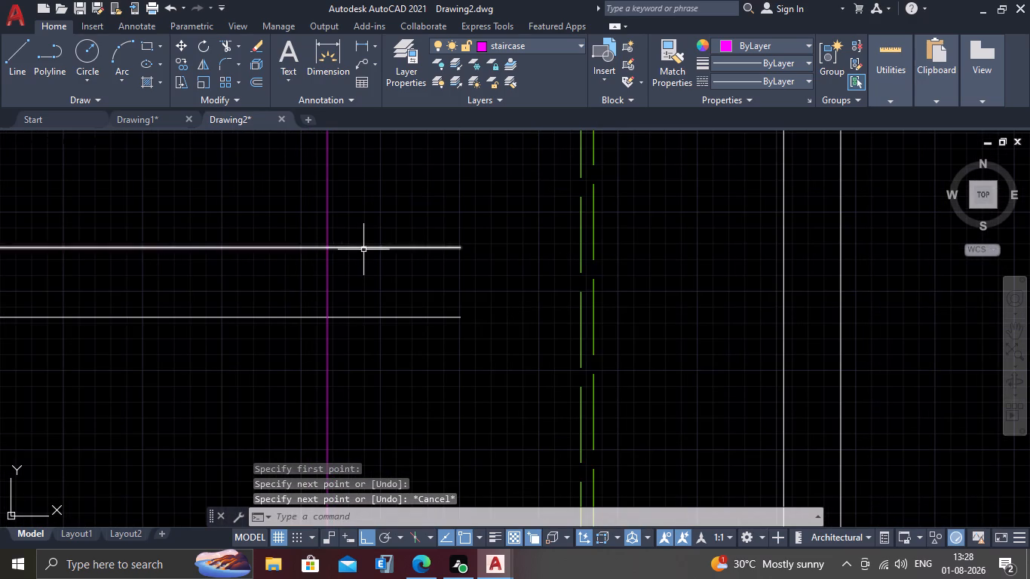
pyautogui.click(365, 250)
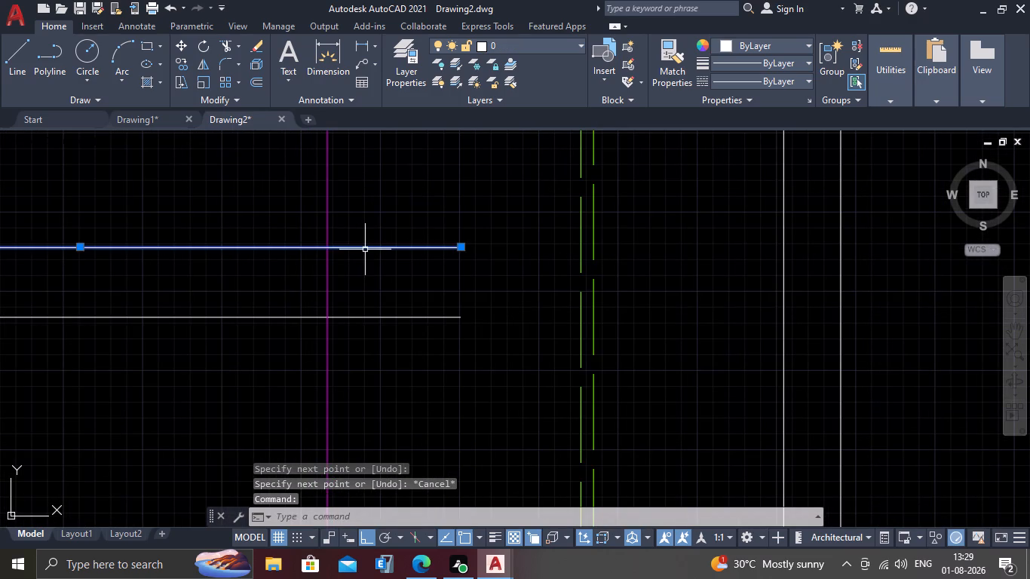
pyautogui.press('Delete')
# Replace the southern white offset line with a staircase-layer line between the two vertical magenta lines, erasing the white original.
pyautogui.scroll(-2, 362, 249)
pyautogui.moveTo(239, 330); pyautogui.dragTo(250, 323, button='middle')
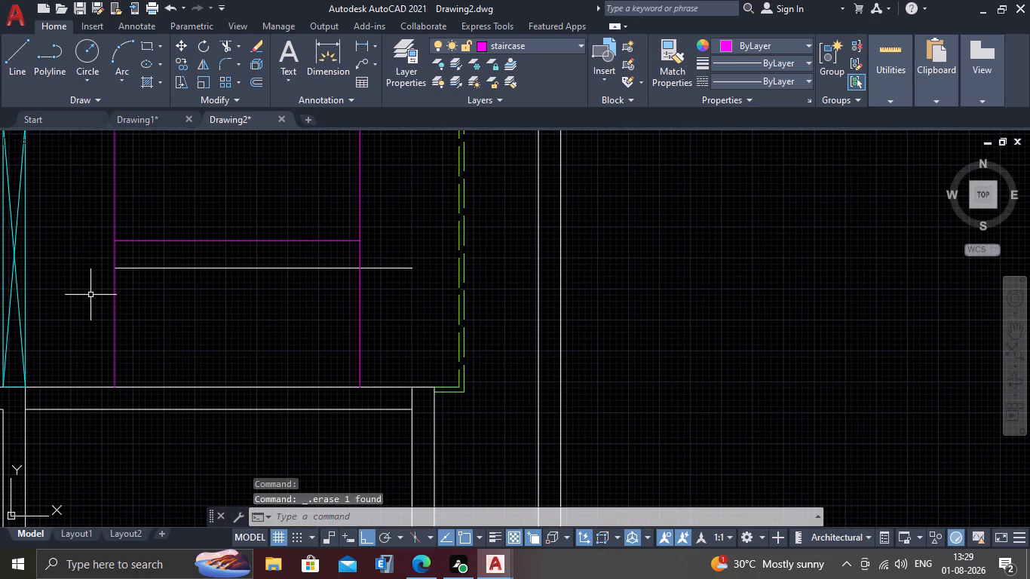
pyautogui.press('l')
pyautogui.press('Return')
pyautogui.scroll(2, 90, 295)
pyautogui.click(117, 269)
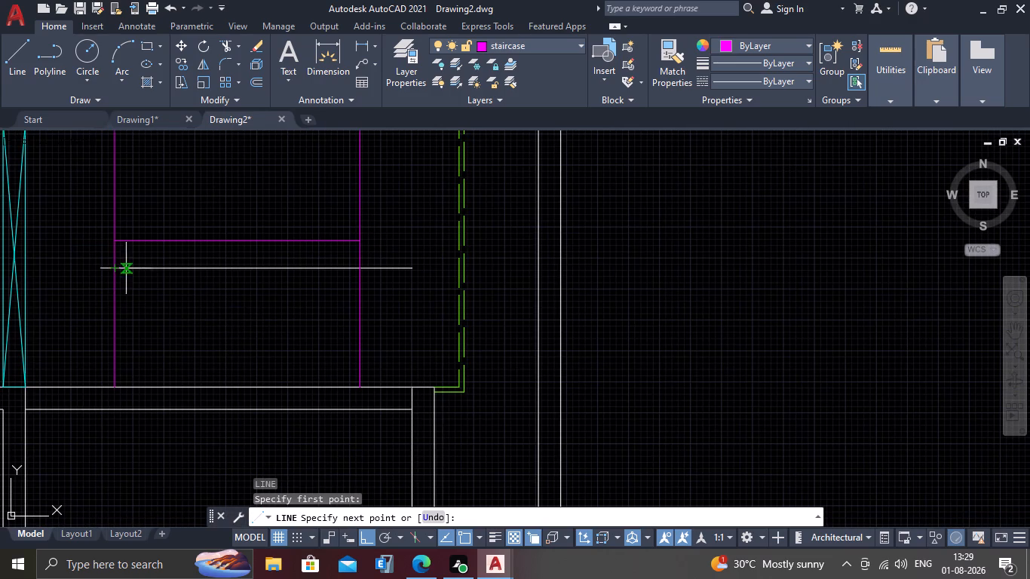
pyautogui.click(360, 271)
pyautogui.press('Escape')
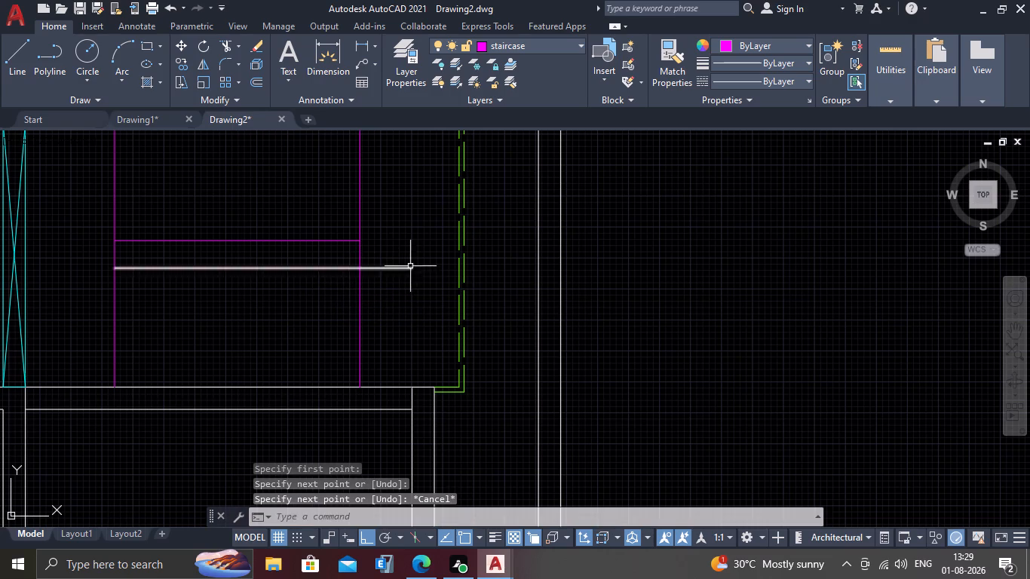
pyautogui.click(410, 266)
pyautogui.press('Delete')
pyautogui.scroll(-2, 401, 272)
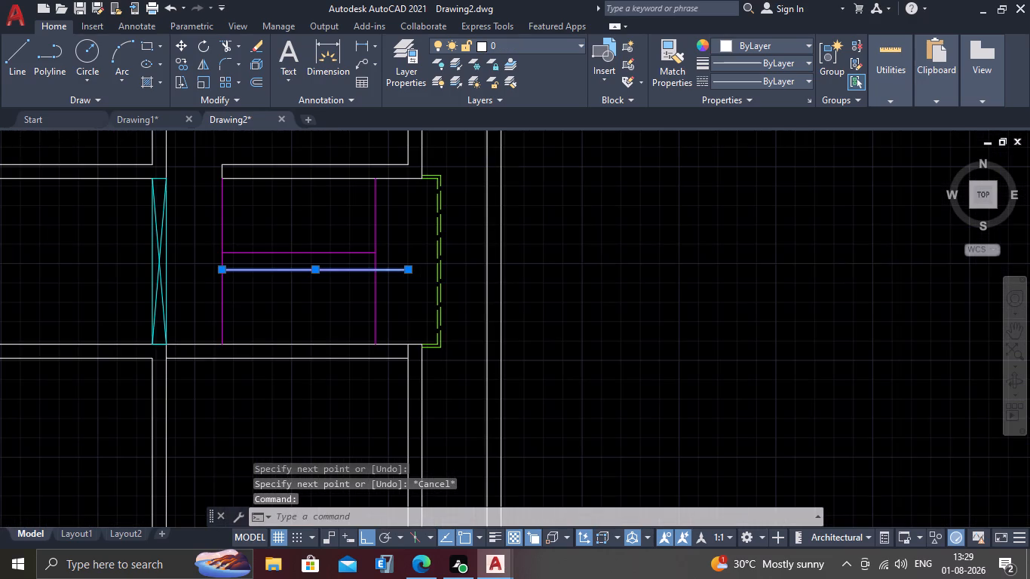
pyautogui.press('Delete')
# Trim the west edge line in the gap between the two flights.
pyautogui.scroll(1, 339, 283)
pyautogui.scroll(2, 241, 244)
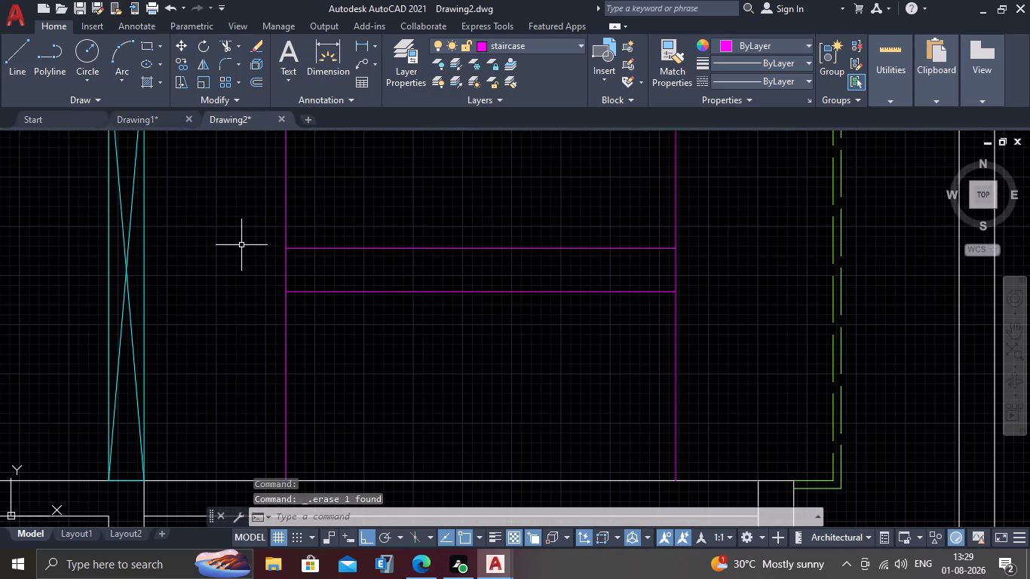
pyautogui.write('tr')
pyautogui.press('Return')
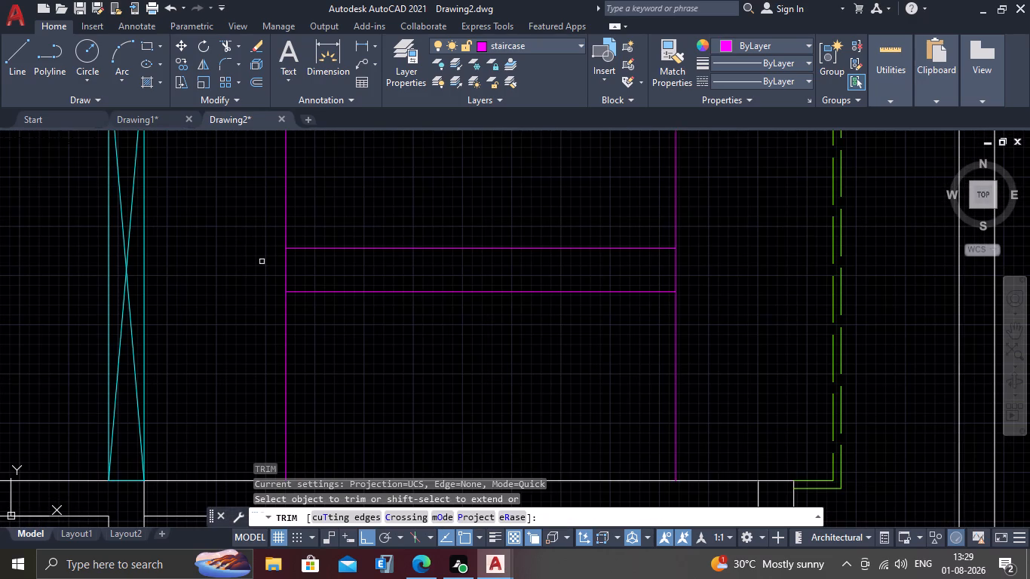
pyautogui.click(290, 265)
pyautogui.click(275, 278)
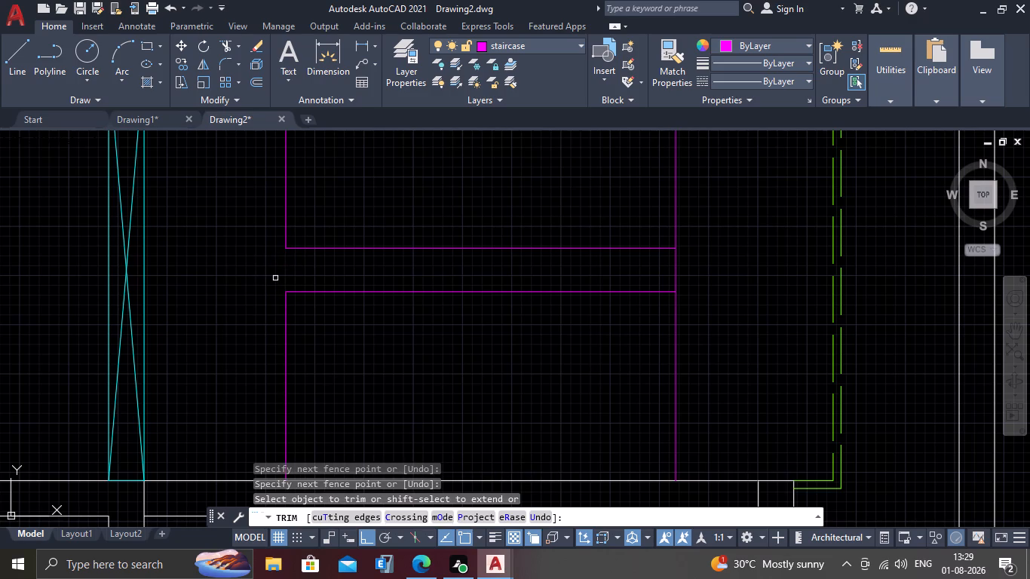
pyautogui.press('Escape')
# Offset the north flight's west edge line eastward at 1' spacing to create its first four tread lines.
pyautogui.scroll(-1, 330, 246)
pyautogui.moveTo(323, 237); pyautogui.dragTo(314, 253, button='middle')
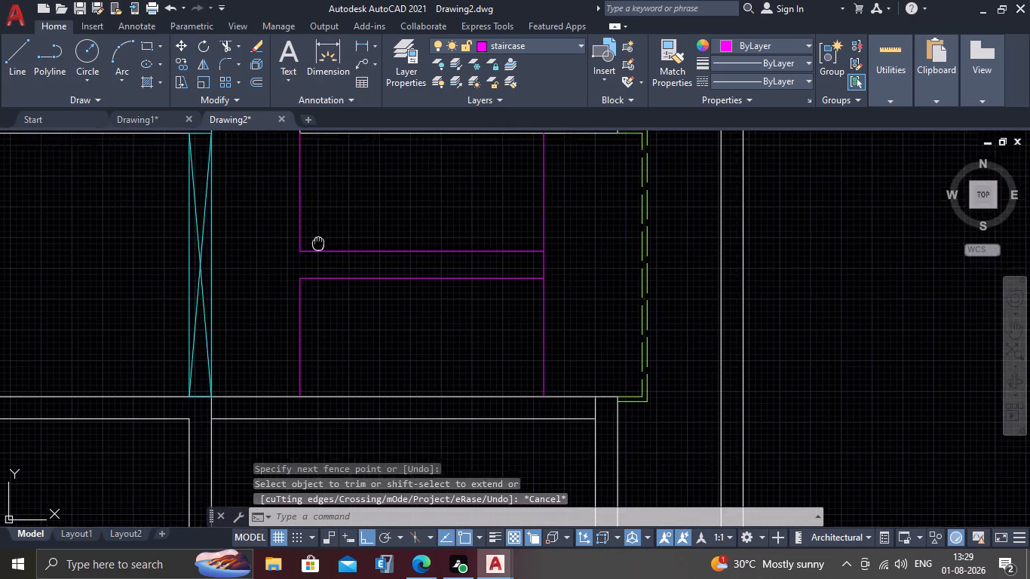
pyautogui.moveTo(314, 253); pyautogui.dragTo(271, 357, button='middle')
pyautogui.scroll(1, 270, 321)
pyautogui.moveTo(252, 314); pyautogui.dragTo(245, 284, button='middle')
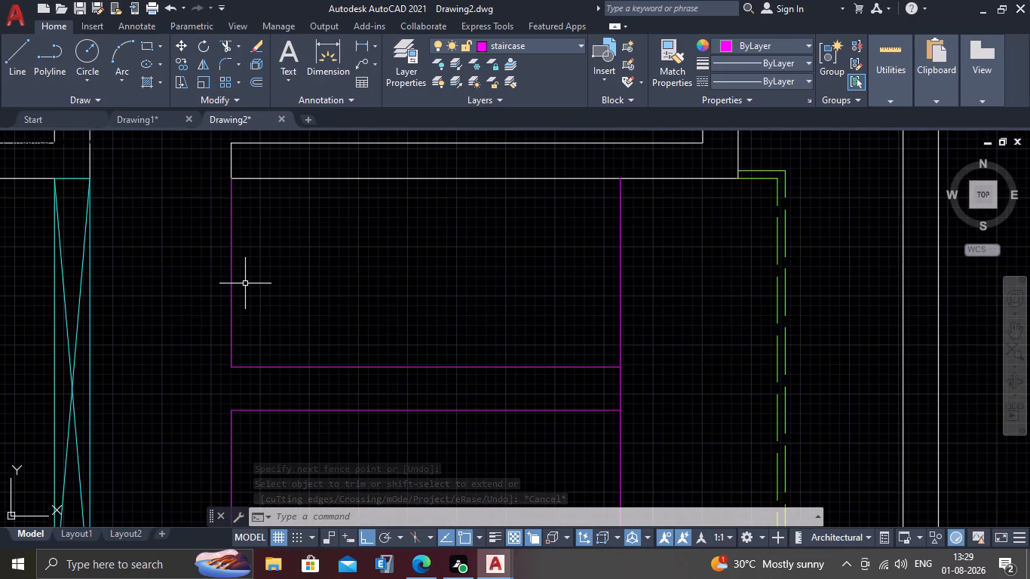
pyautogui.press('o')
pyautogui.press('Return')
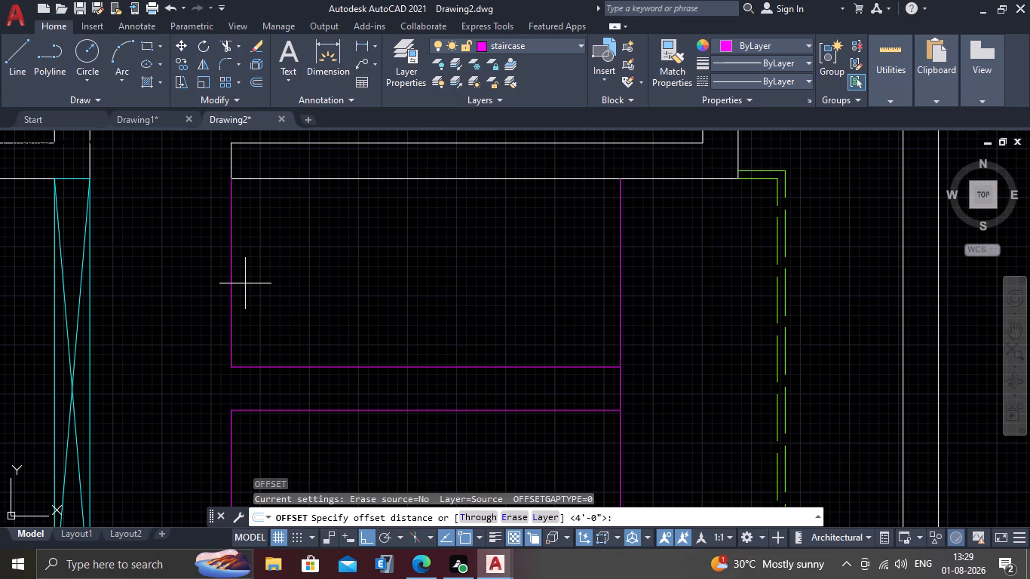
pyautogui.press('1')
pyautogui.press("'")
pyautogui.press('Return')
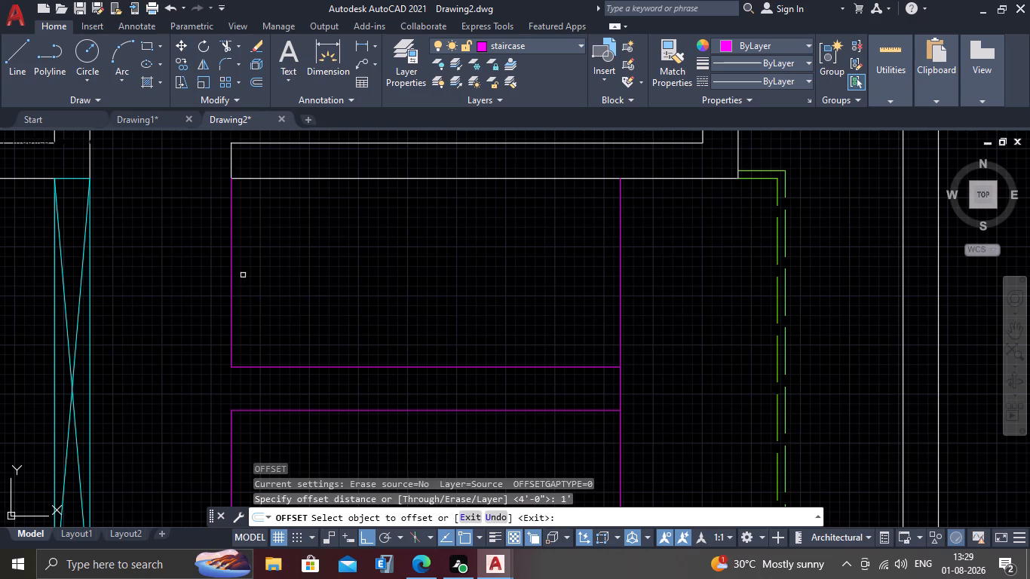
pyautogui.click(232, 282)
pyautogui.click(291, 279)
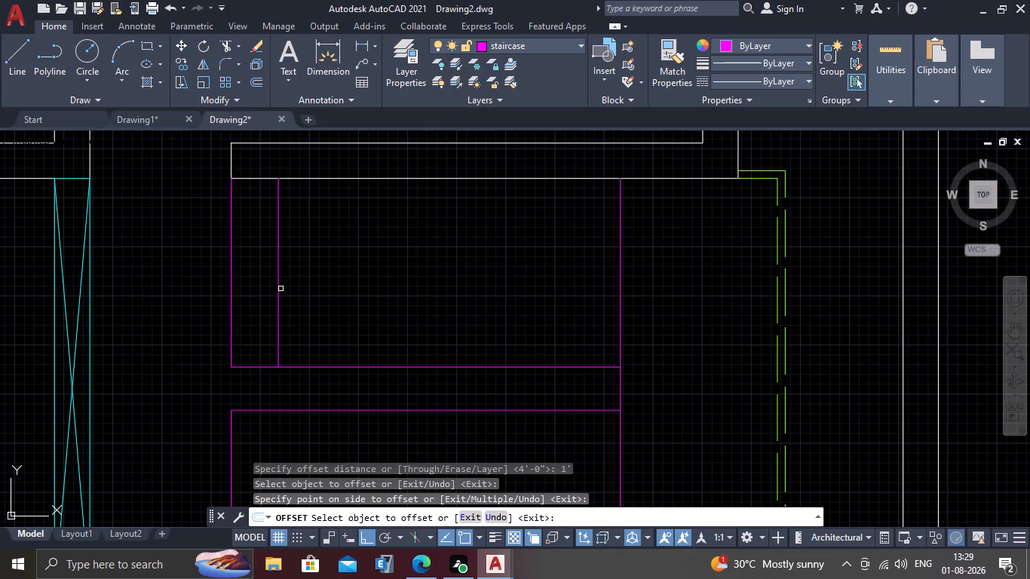
pyautogui.click(278, 295)
pyautogui.click(302, 292)
pyautogui.click(324, 289)
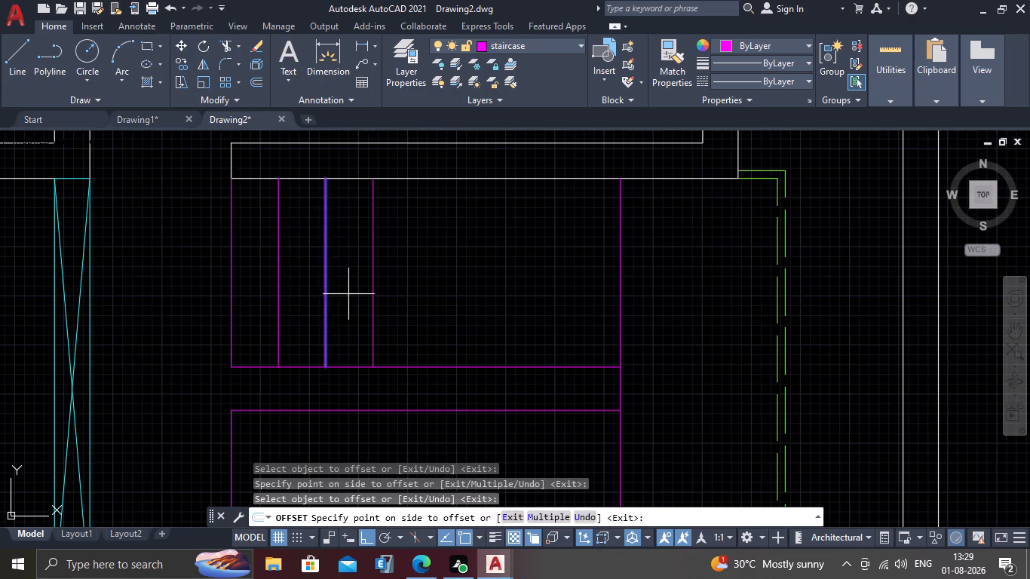
pyautogui.click(348, 294)
pyautogui.click(374, 294)
pyautogui.click(382, 293)
# Continue the north flight's 1' offsets eastward with four more tread lines, ending just short of the east edge line.
pyautogui.click(420, 290)
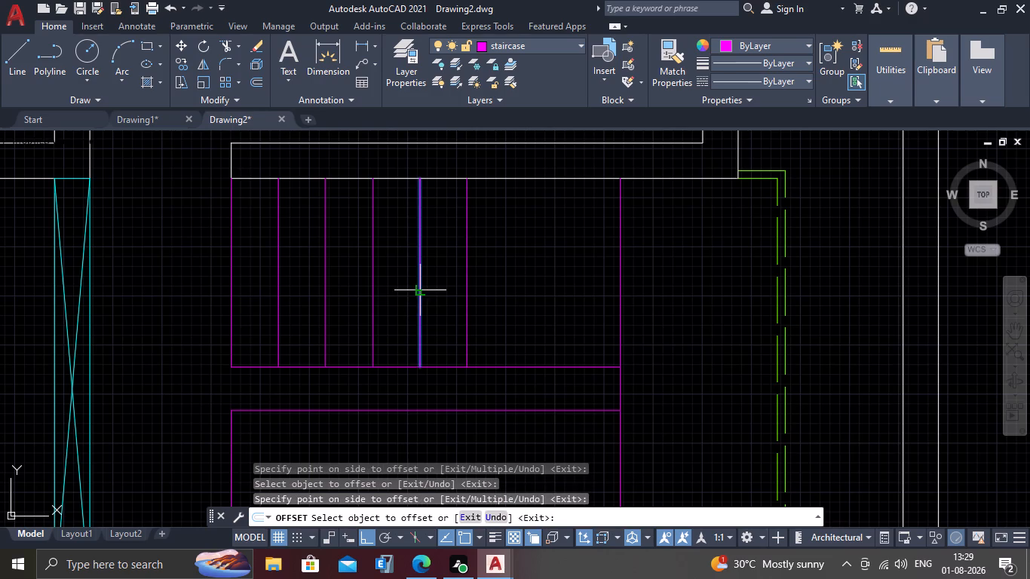
pyautogui.click(436, 294)
pyautogui.click(469, 304)
pyautogui.click(510, 305)
pyautogui.click(517, 305)
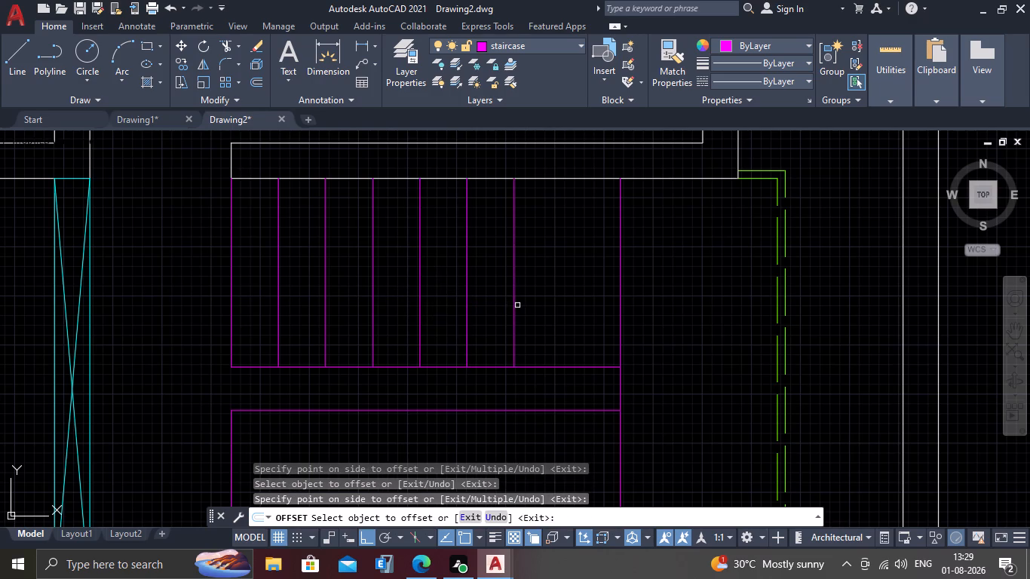
pyautogui.moveTo(515, 315); pyautogui.dragTo(524, 317)
pyautogui.click(532, 318)
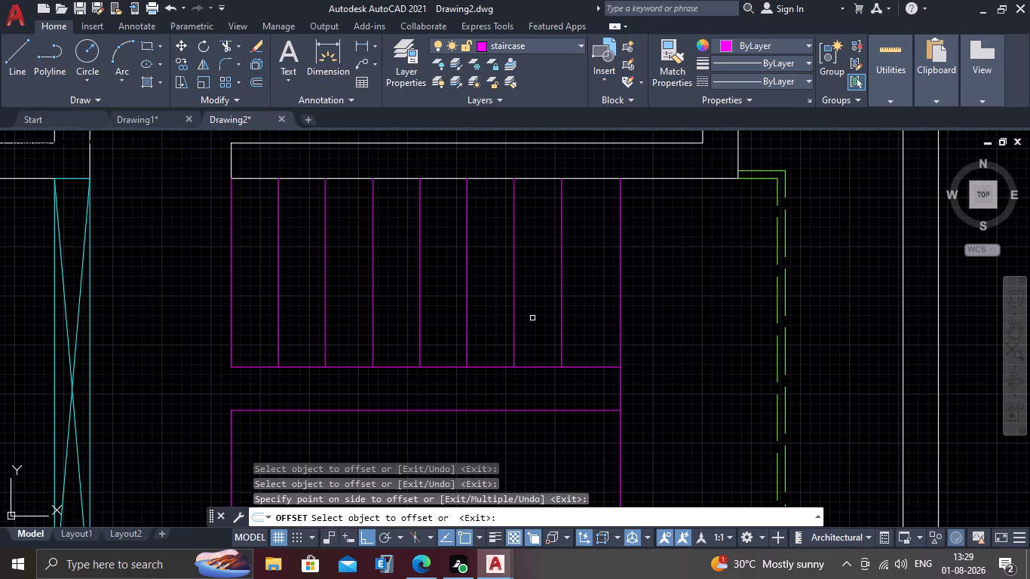
pyautogui.click(562, 320)
pyautogui.click(574, 321)
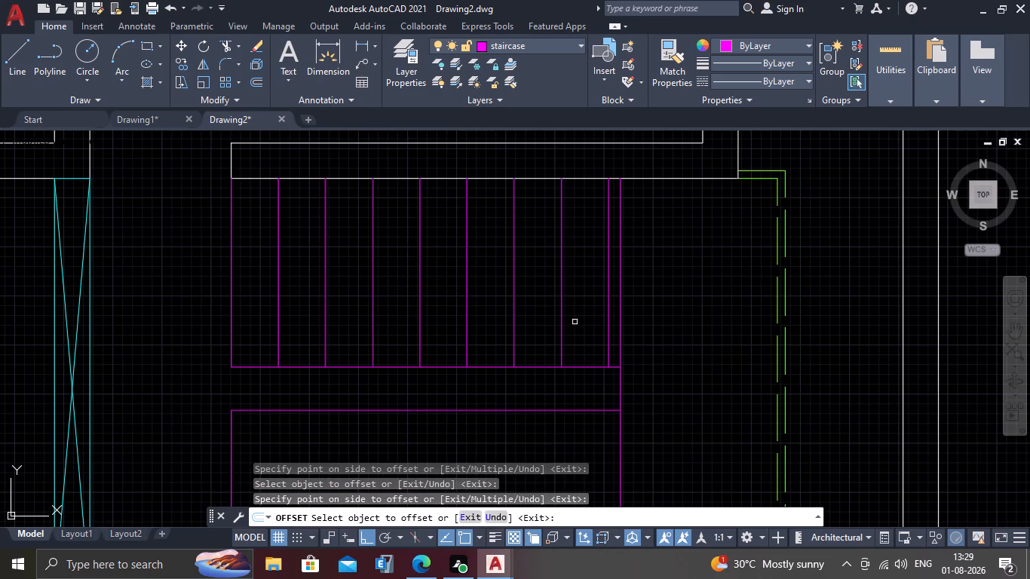
# Offset the south flight's west edge line eastward at 1' spacing to create its first four tread lines.
pyautogui.scroll(-2, 581, 319)
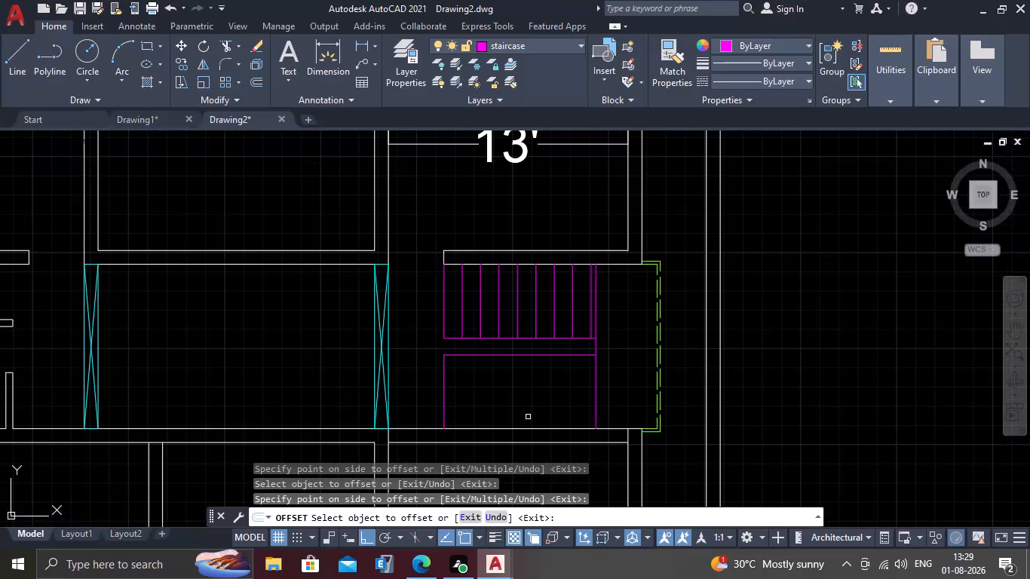
pyautogui.moveTo(490, 390); pyautogui.dragTo(487, 357, button='middle')
pyautogui.scroll(1, 476, 360)
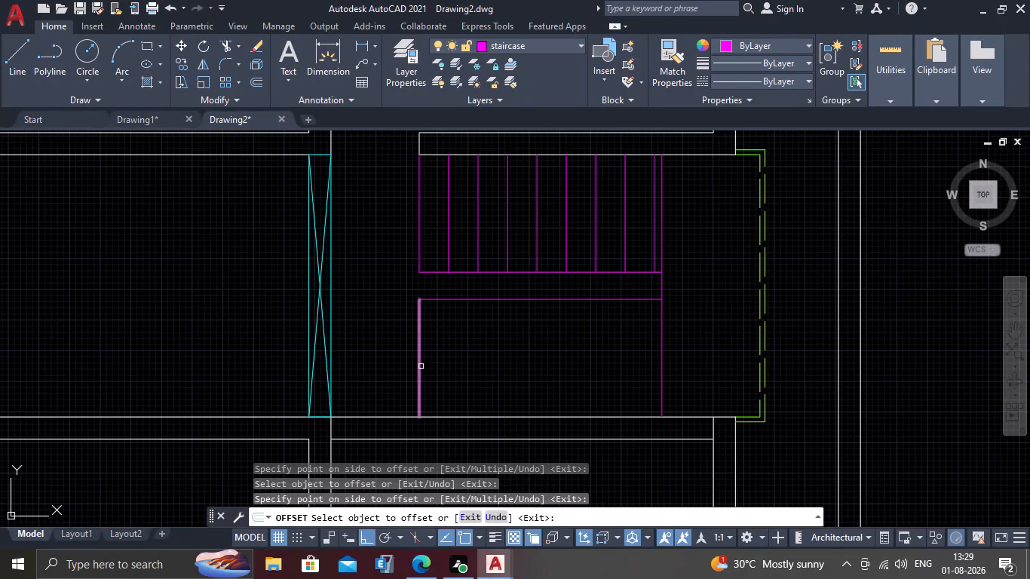
pyautogui.click(421, 366)
pyautogui.click(473, 369)
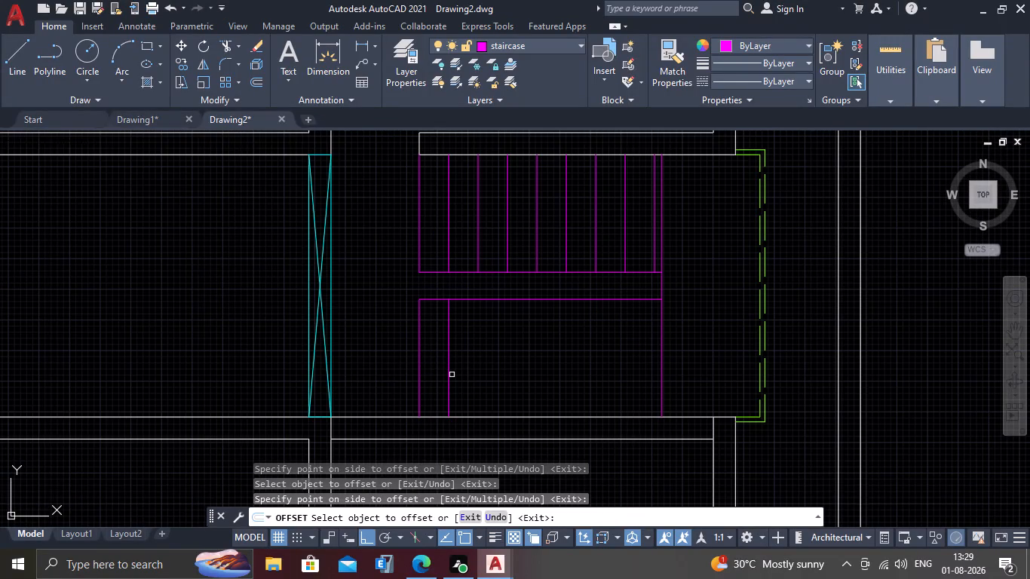
pyautogui.click(451, 368)
pyautogui.click(492, 363)
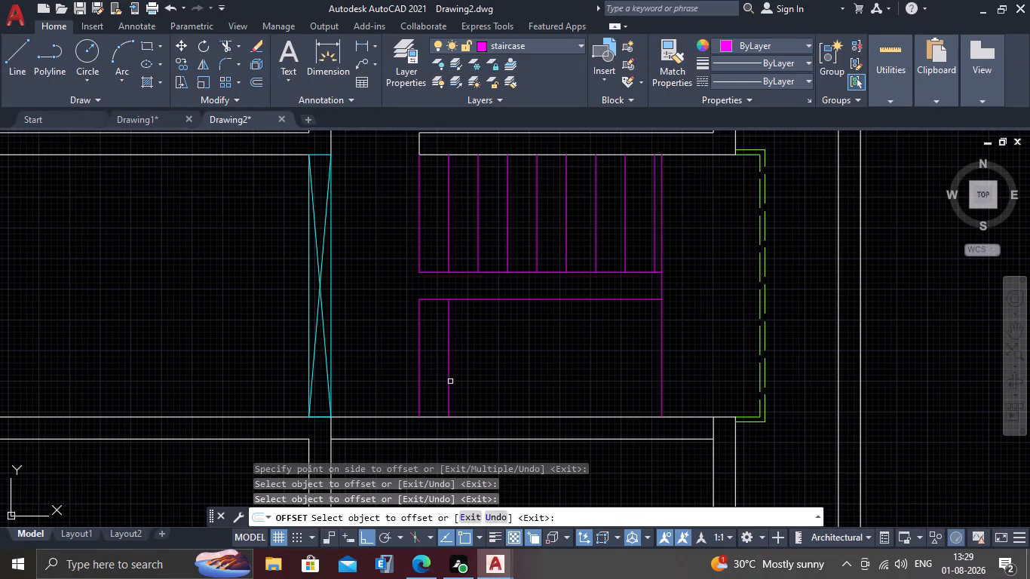
pyautogui.click(449, 381)
pyautogui.click(492, 374)
pyautogui.click(479, 378)
pyautogui.click(507, 373)
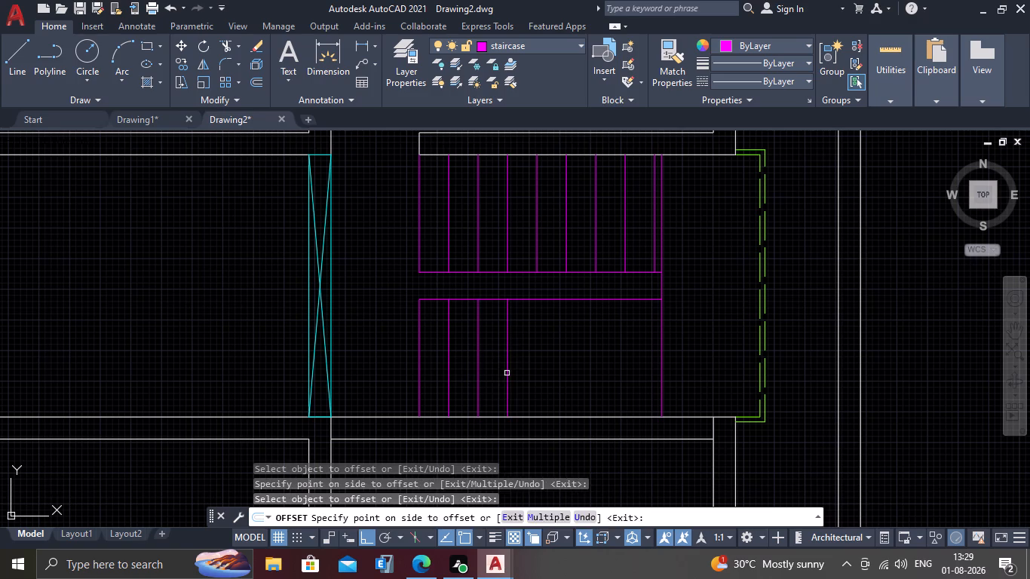
pyautogui.click(507, 373)
pyautogui.click(523, 370)
# Continue the south flight's 1' offsets eastward with four more tread lines, ending just short of the east edge line.
pyautogui.click(537, 369)
pyautogui.click(557, 368)
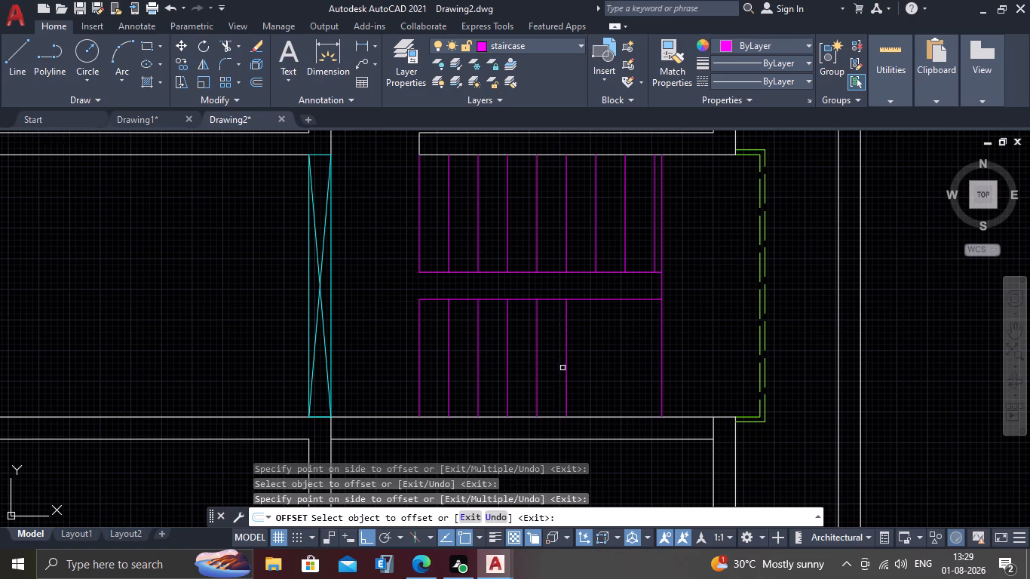
pyautogui.click(567, 370)
pyautogui.click(575, 369)
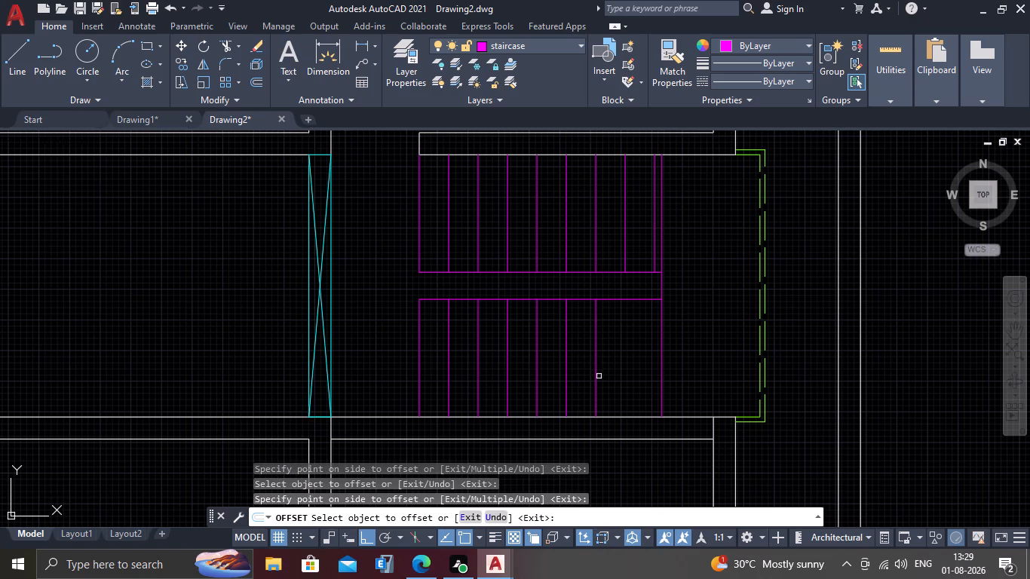
pyautogui.click(599, 377)
pyautogui.click(595, 379)
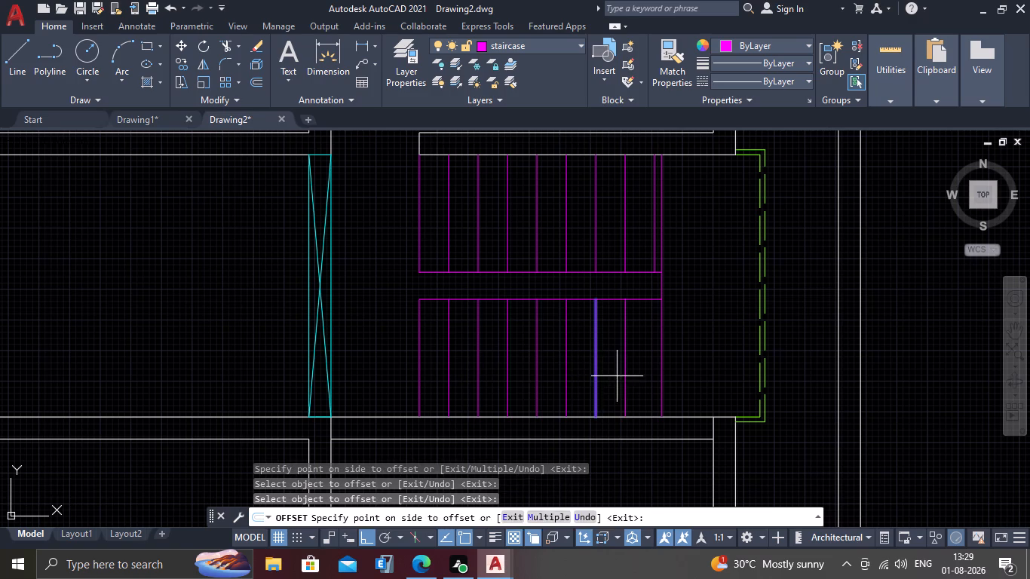
pyautogui.click(617, 376)
pyautogui.click(623, 376)
pyautogui.click(624, 386)
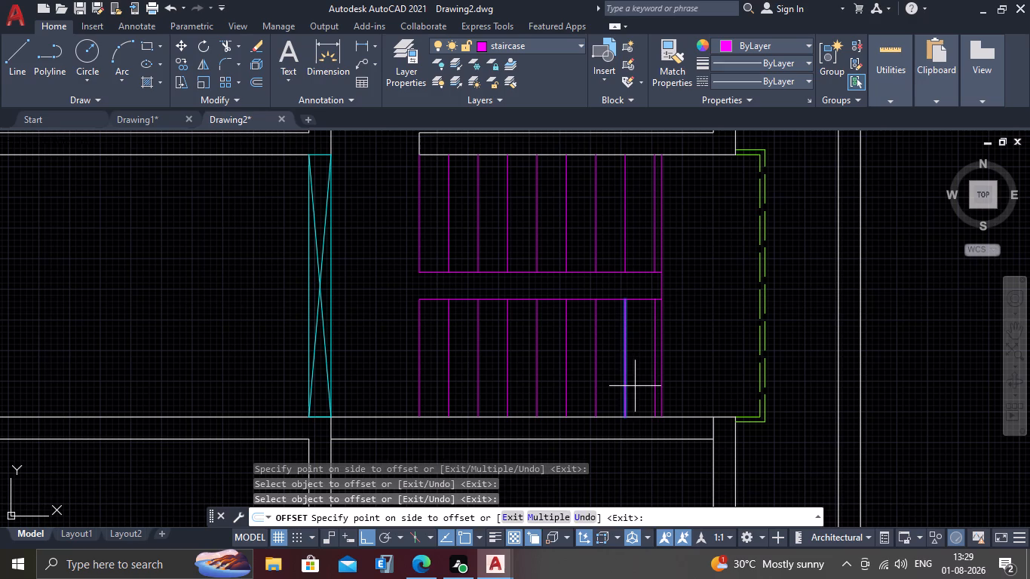
pyautogui.click(636, 386)
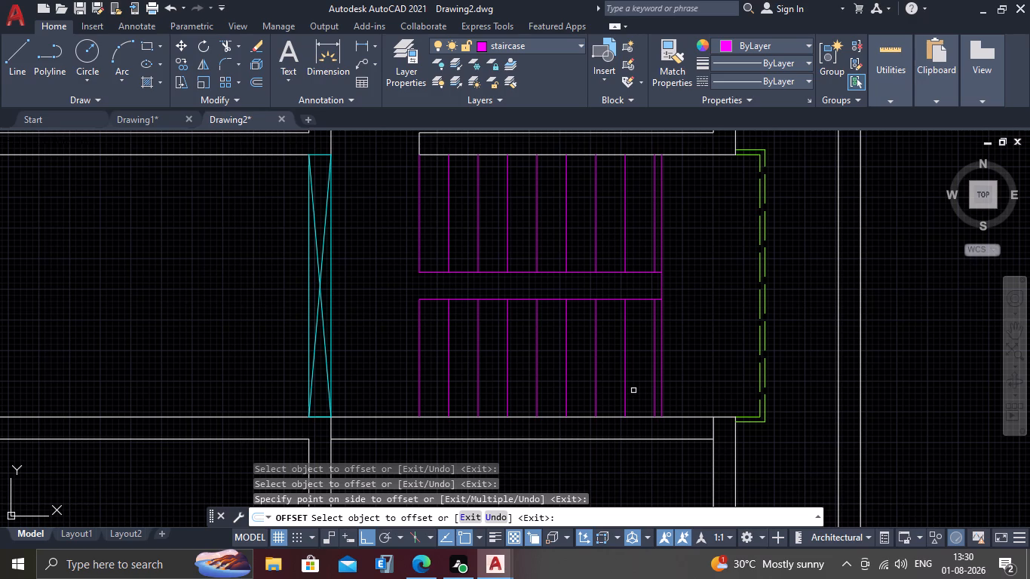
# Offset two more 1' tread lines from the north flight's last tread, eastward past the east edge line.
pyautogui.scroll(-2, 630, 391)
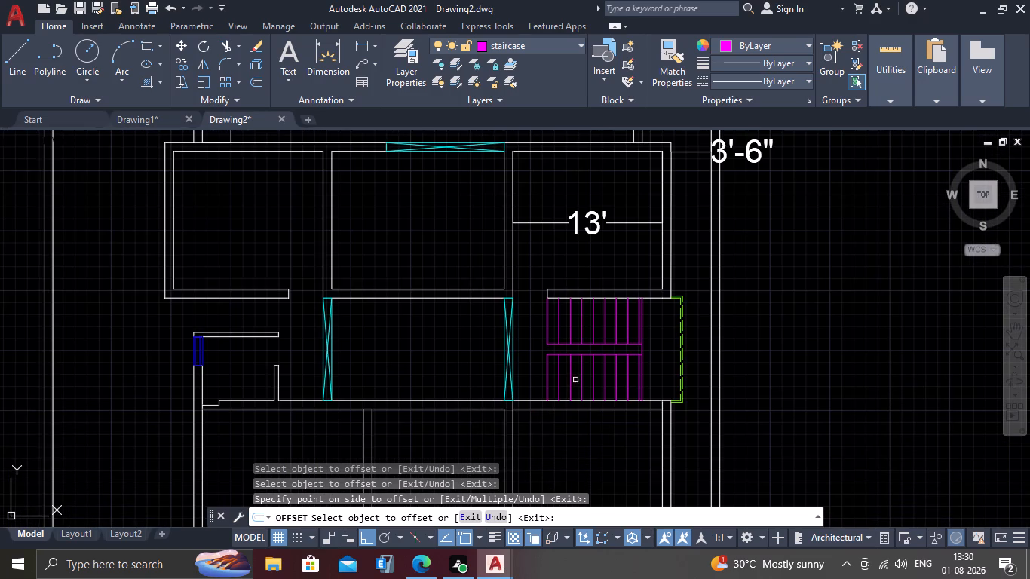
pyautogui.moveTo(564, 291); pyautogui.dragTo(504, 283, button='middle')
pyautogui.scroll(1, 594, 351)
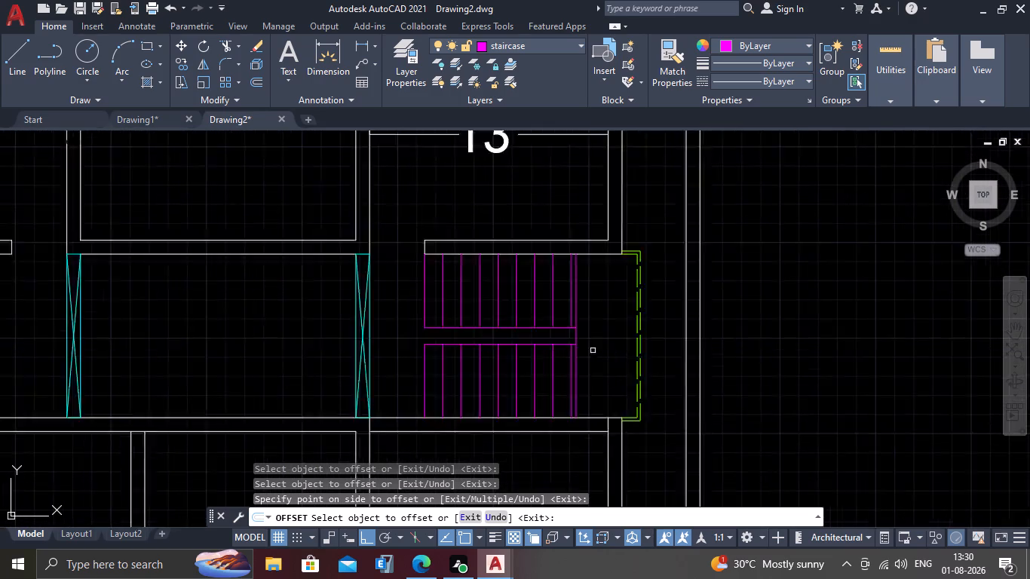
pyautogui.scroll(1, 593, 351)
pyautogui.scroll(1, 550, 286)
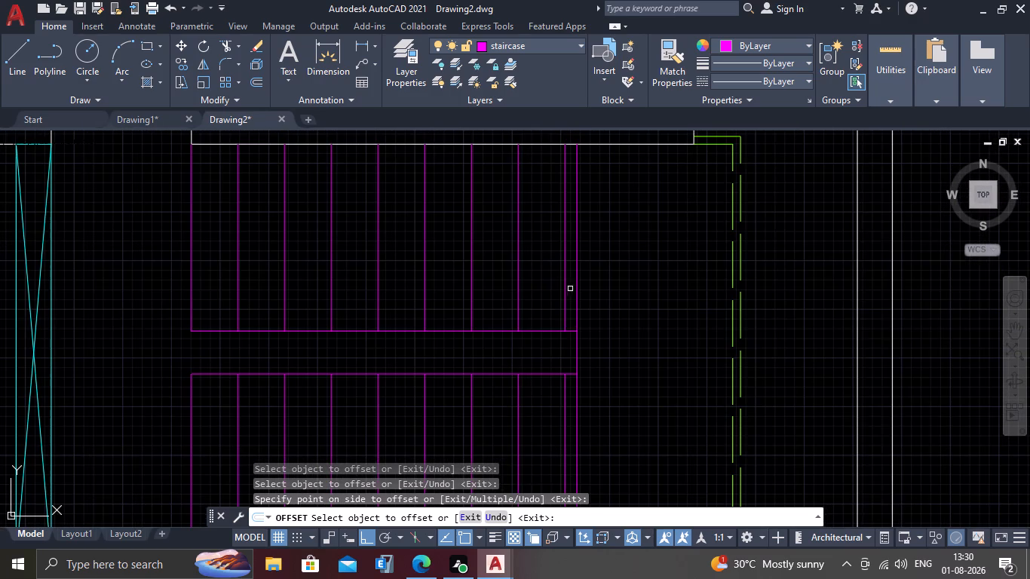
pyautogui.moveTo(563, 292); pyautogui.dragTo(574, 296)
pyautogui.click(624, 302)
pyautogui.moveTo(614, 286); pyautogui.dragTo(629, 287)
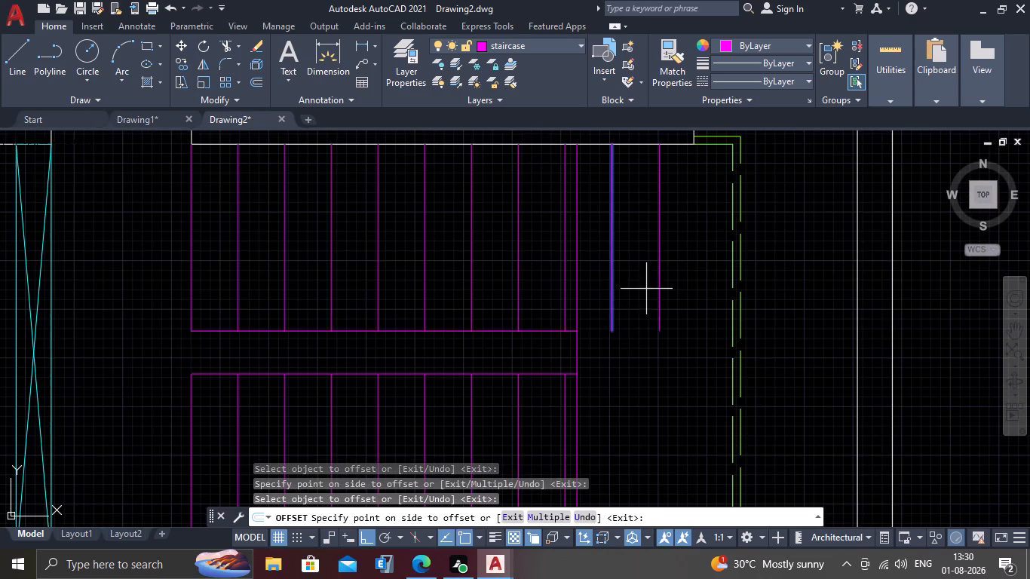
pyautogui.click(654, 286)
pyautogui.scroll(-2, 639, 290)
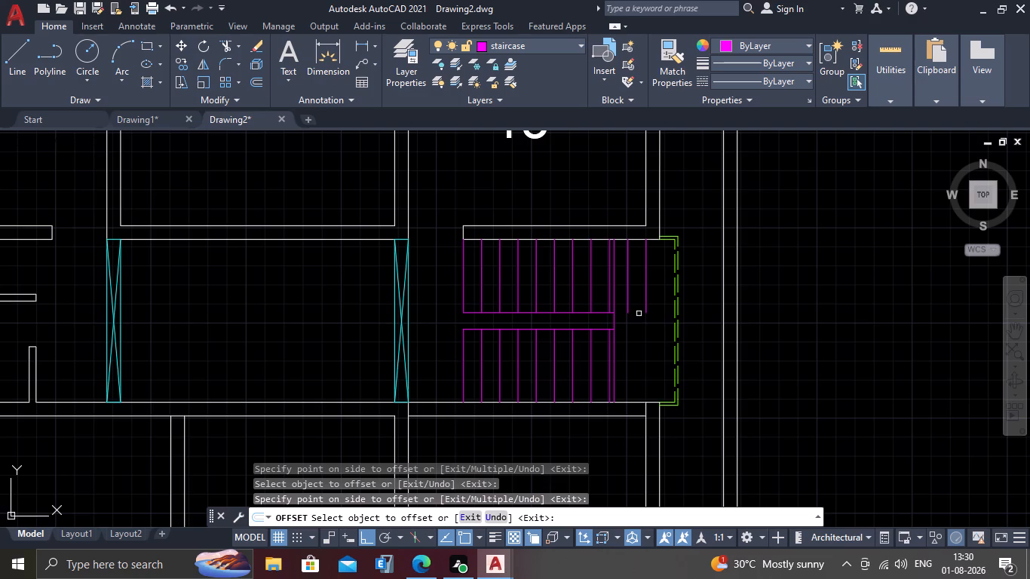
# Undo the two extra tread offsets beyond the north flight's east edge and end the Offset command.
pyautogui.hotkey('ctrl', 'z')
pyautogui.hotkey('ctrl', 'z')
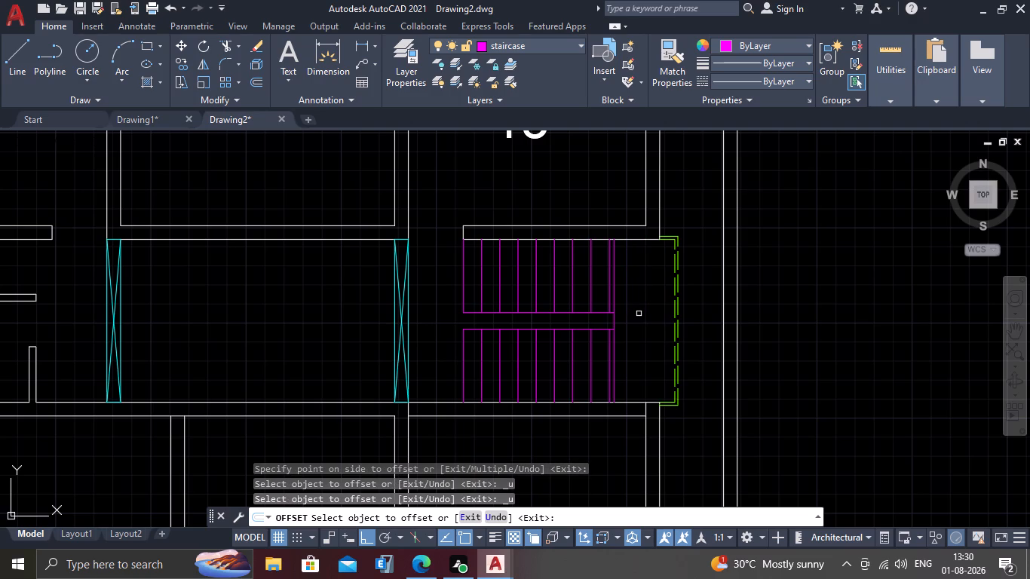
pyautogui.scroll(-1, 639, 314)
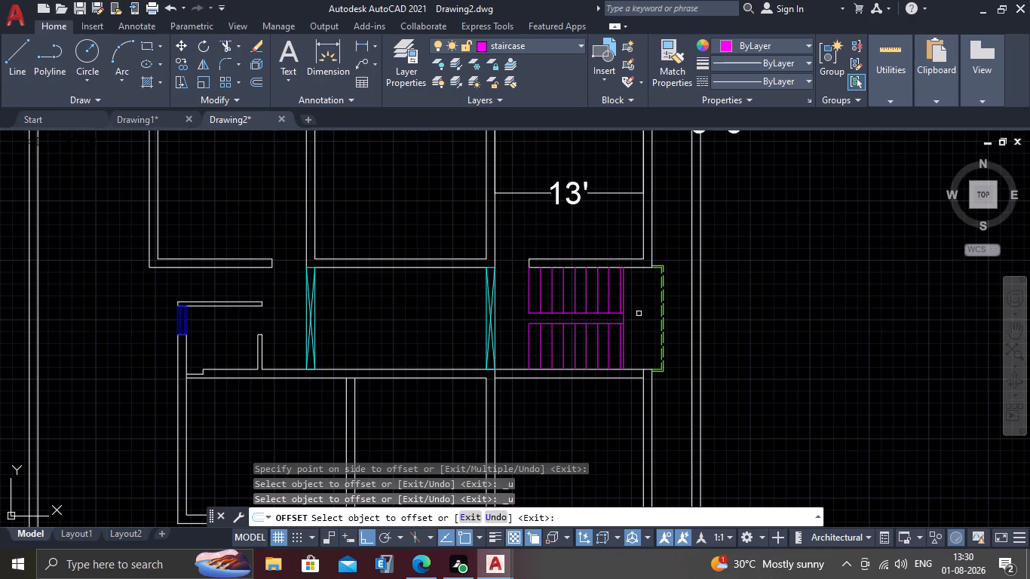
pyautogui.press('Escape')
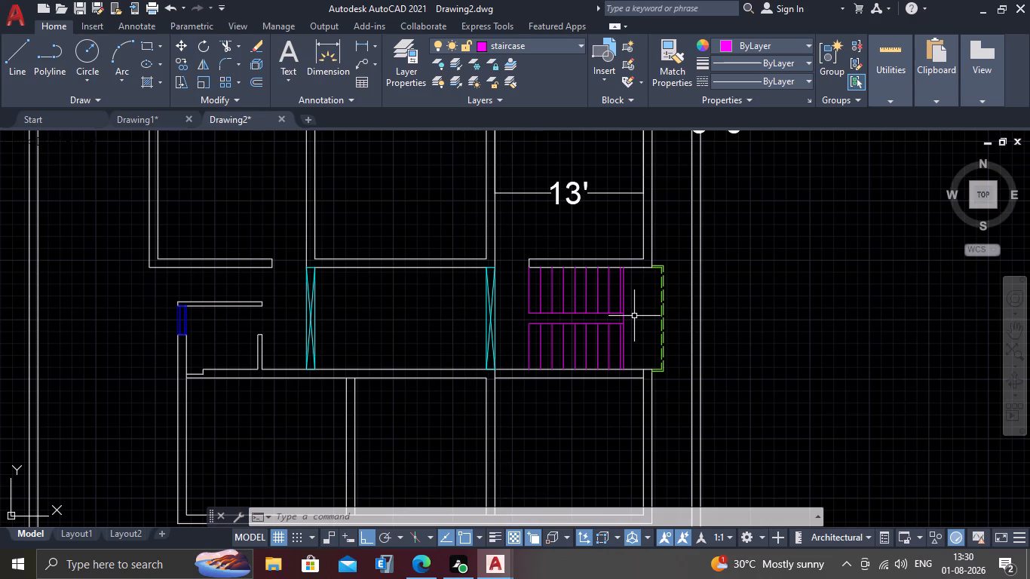
# Erase the full-height magenta edge line just east of both flights' last treads.
pyautogui.scroll(1, 526, 256)
pyautogui.scroll(-2, 570, 303)
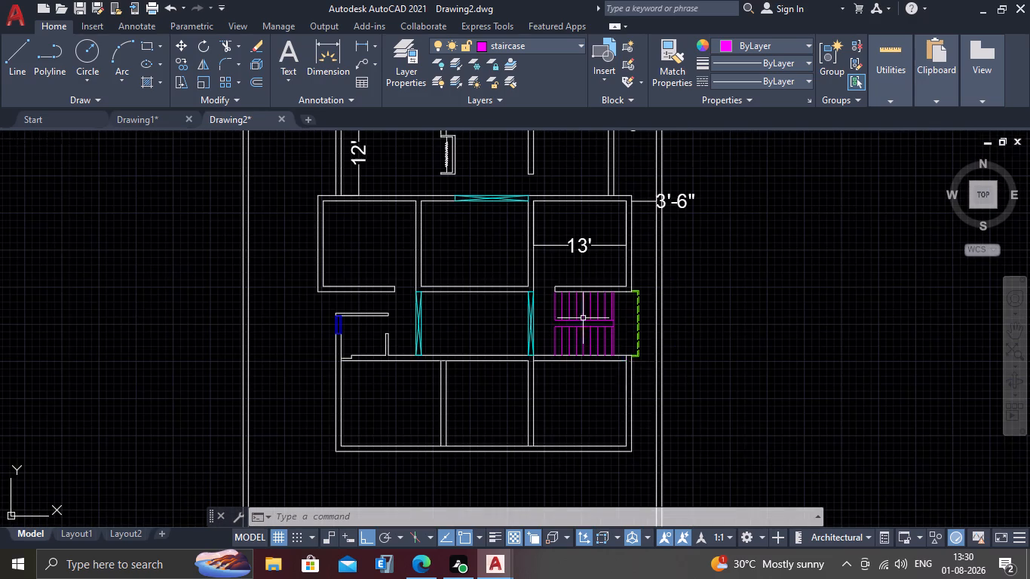
pyautogui.moveTo(609, 355); pyautogui.dragTo(514, 342, button='middle')
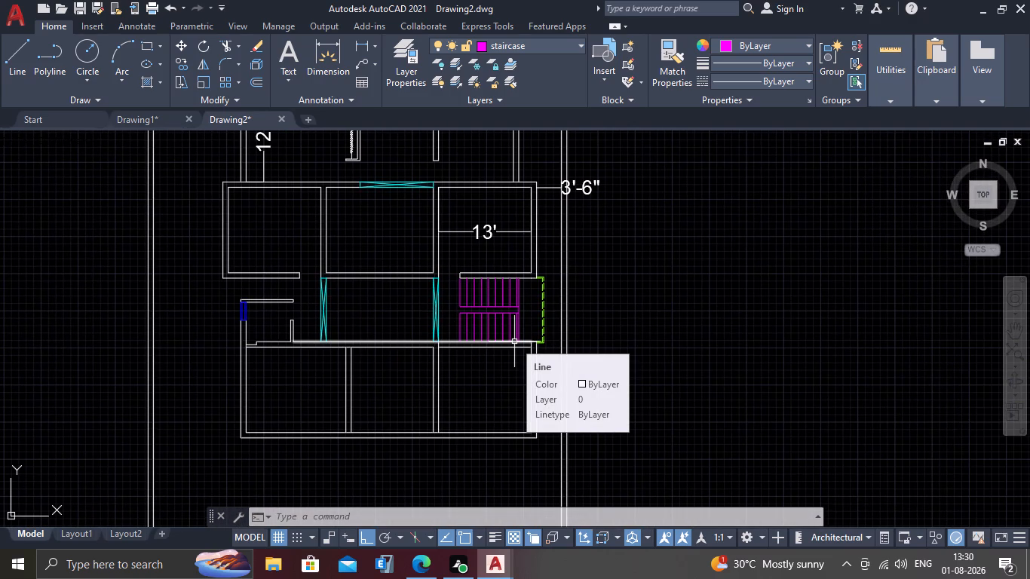
pyautogui.scroll(-2, 514, 342)
pyautogui.scroll(3, 514, 342)
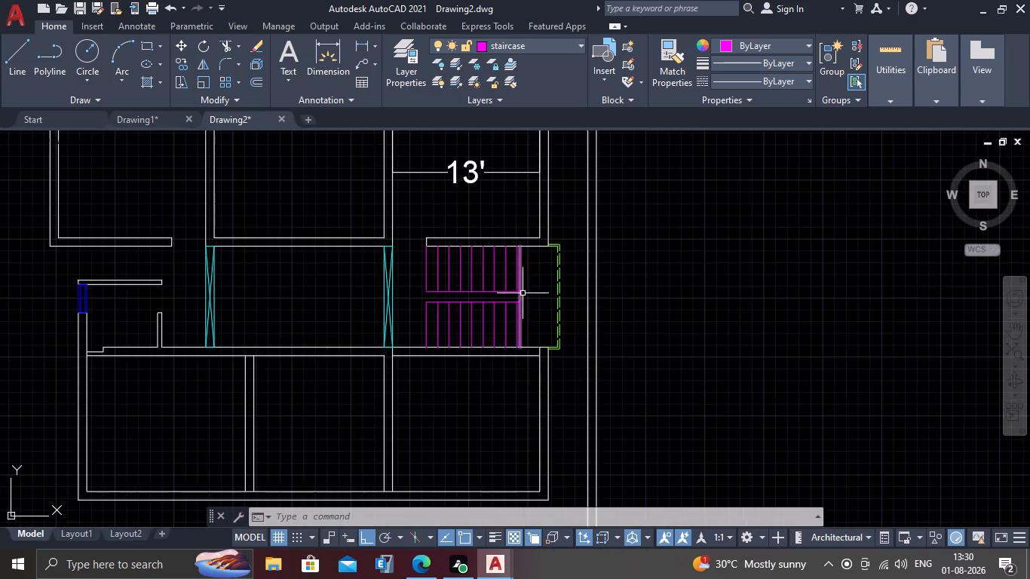
pyautogui.scroll(3, 523, 293)
pyautogui.click(511, 272)
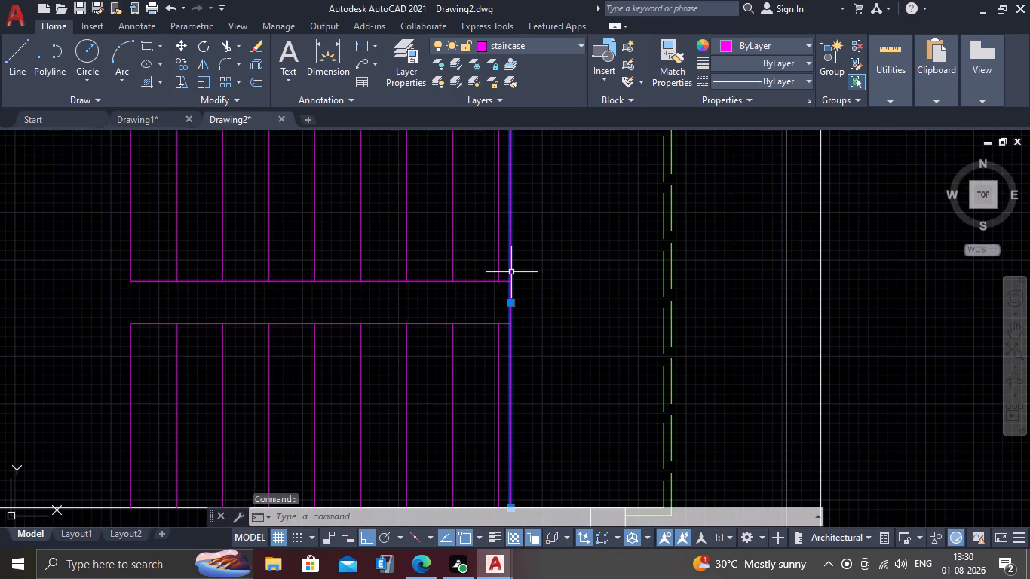
pyautogui.press('Delete')
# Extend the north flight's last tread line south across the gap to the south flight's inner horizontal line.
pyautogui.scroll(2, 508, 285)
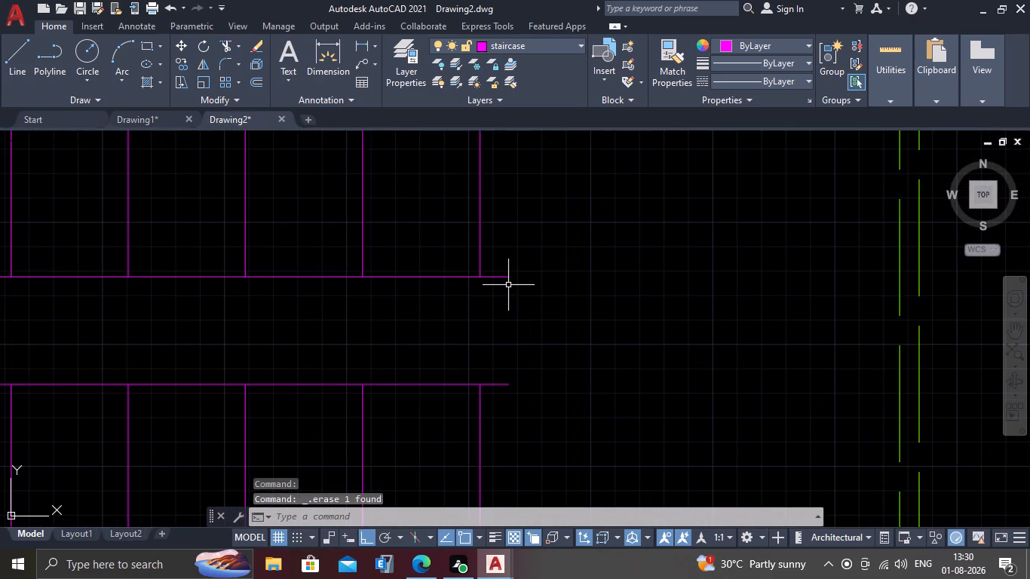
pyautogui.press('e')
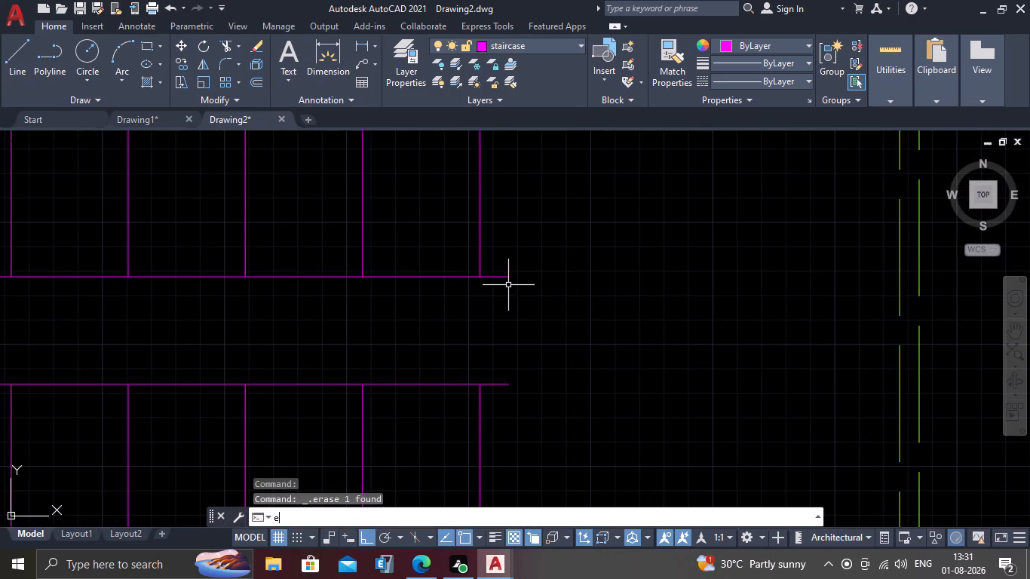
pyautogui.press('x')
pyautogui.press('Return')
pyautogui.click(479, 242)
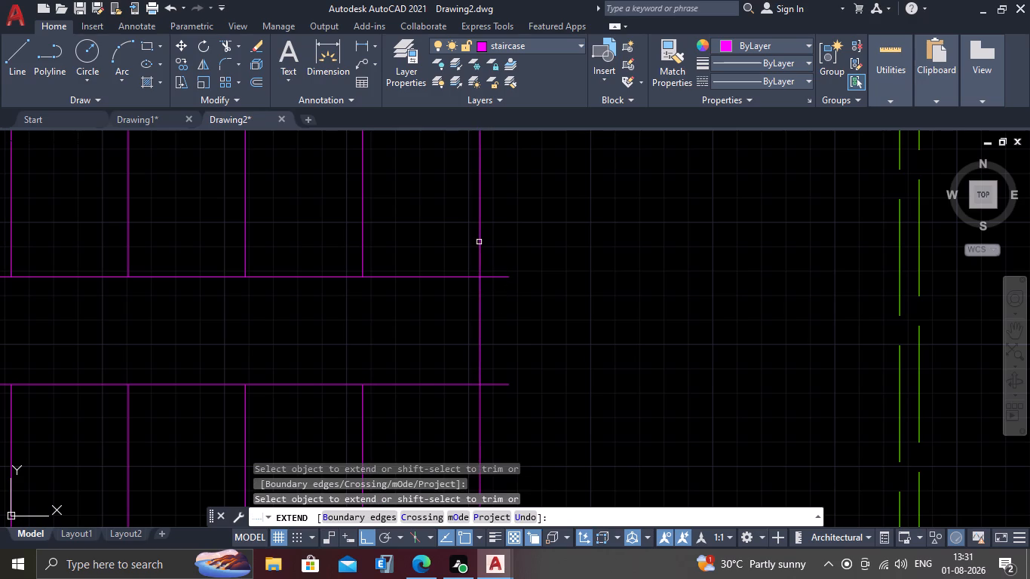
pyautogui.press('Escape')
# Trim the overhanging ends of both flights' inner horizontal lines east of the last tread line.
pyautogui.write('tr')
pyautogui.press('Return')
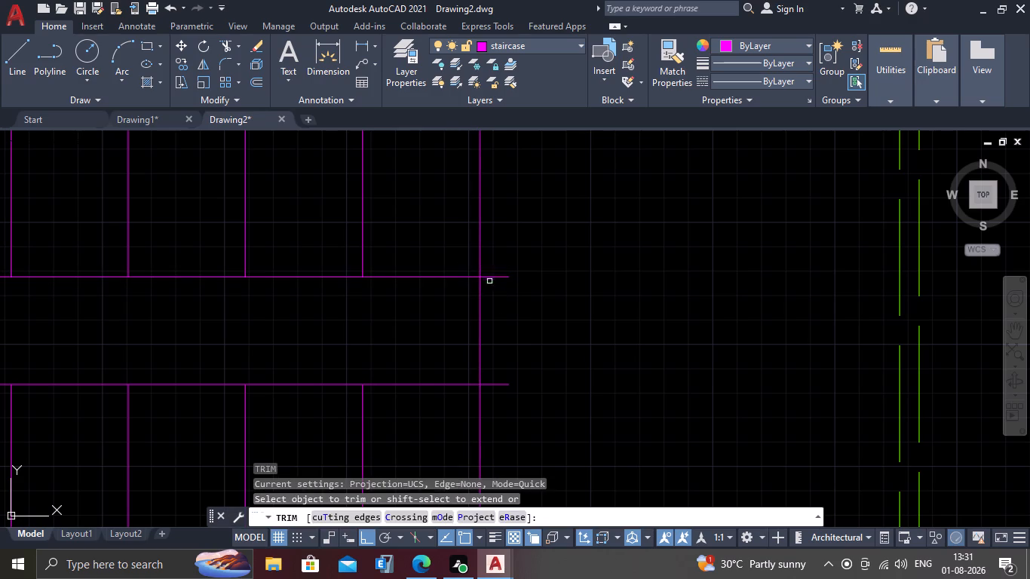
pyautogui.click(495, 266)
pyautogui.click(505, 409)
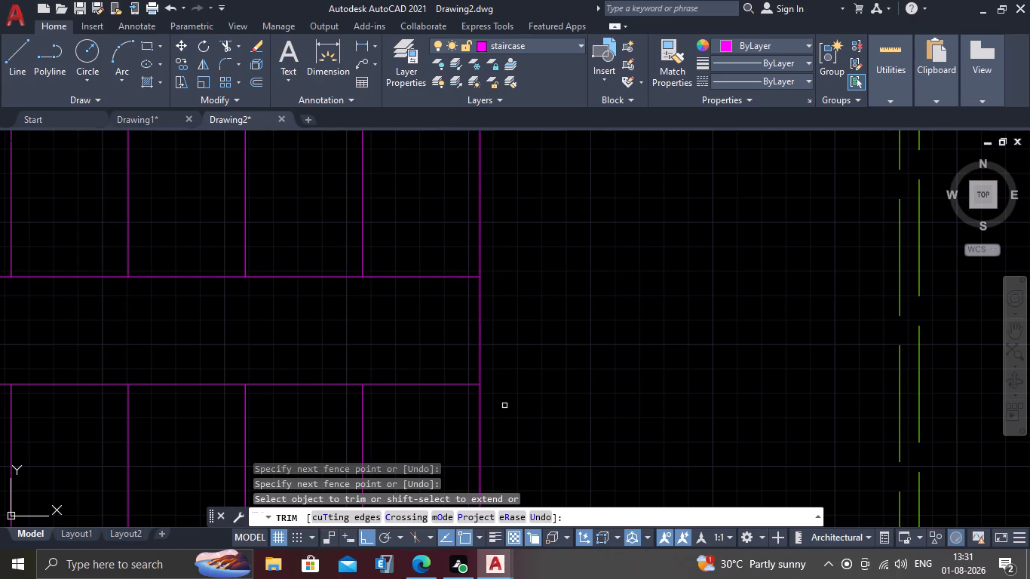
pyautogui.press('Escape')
# Examine the two-flight staircase against the surrounding rooms and the green dashed outline at its east end.
pyautogui.scroll(-3, 497, 385)
pyautogui.moveTo(492, 398); pyautogui.dragTo(507, 308, button='middle')
pyautogui.scroll(-2, 507, 308)
pyautogui.moveTo(510, 328); pyautogui.dragTo(528, 277, button='middle')
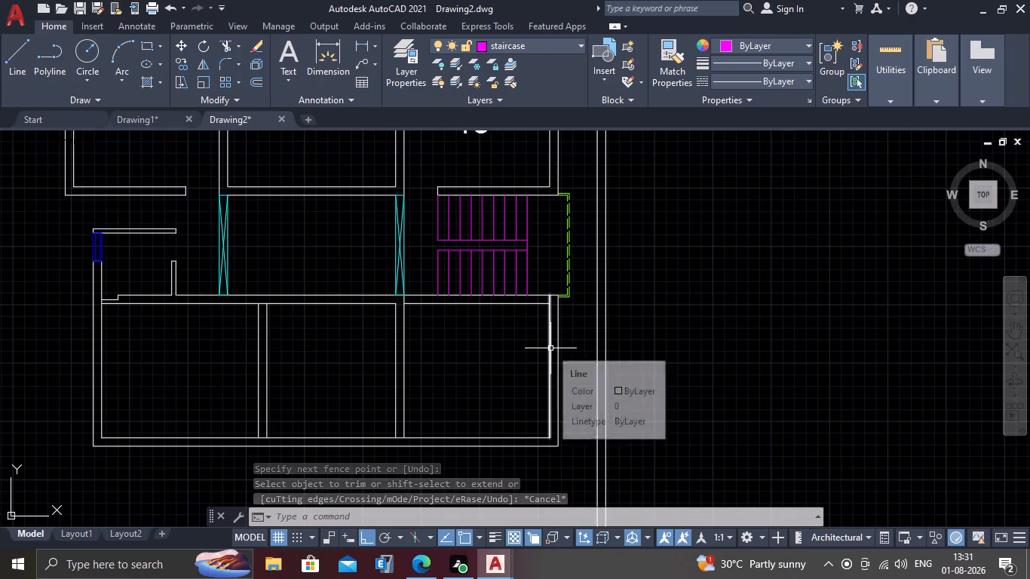
pyautogui.scroll(1, 535, 225)
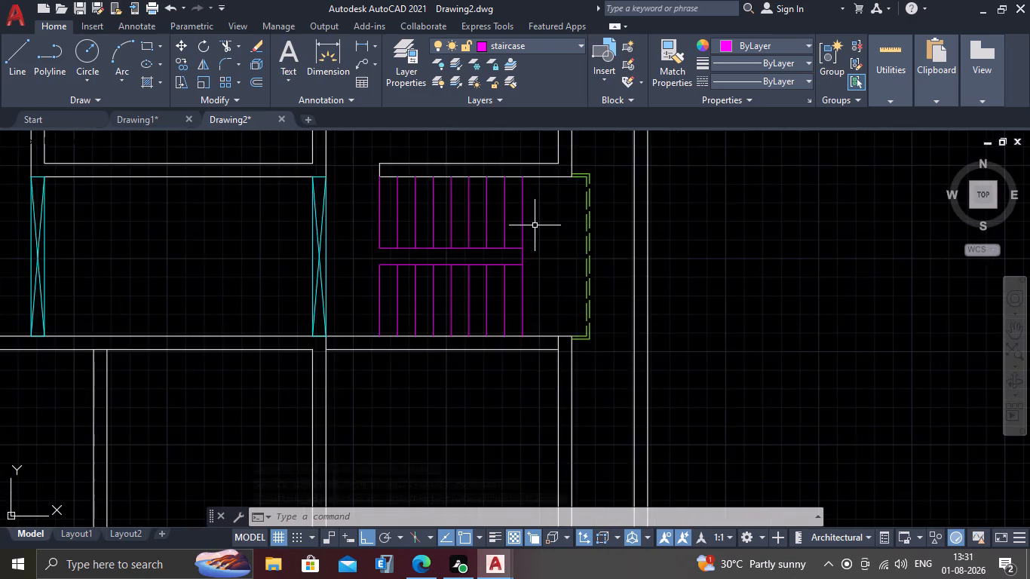
pyautogui.scroll(-1, 535, 225)
pyautogui.moveTo(535, 225); pyautogui.dragTo(507, 375, button='middle')
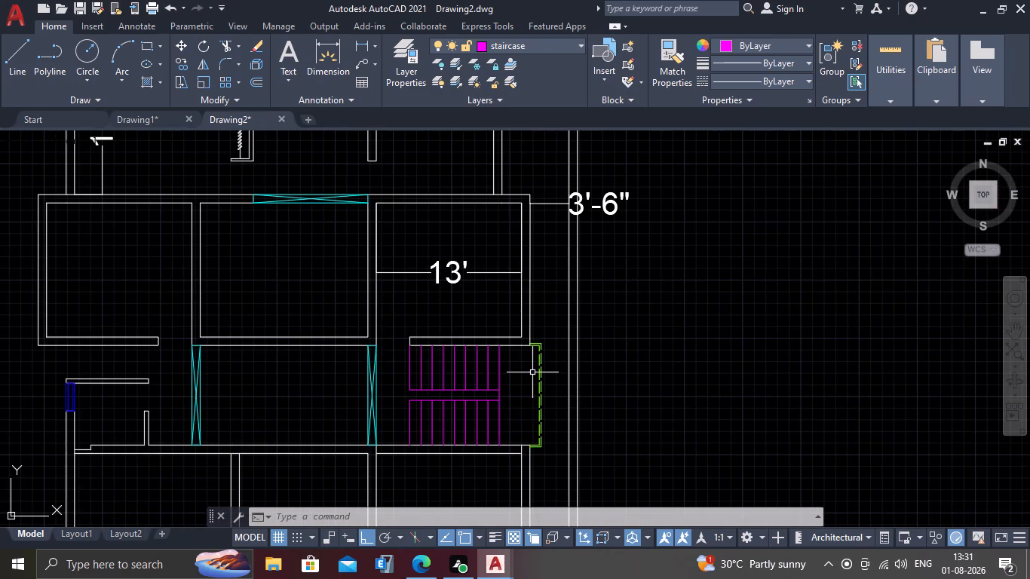
pyautogui.scroll(-1, 498, 388)
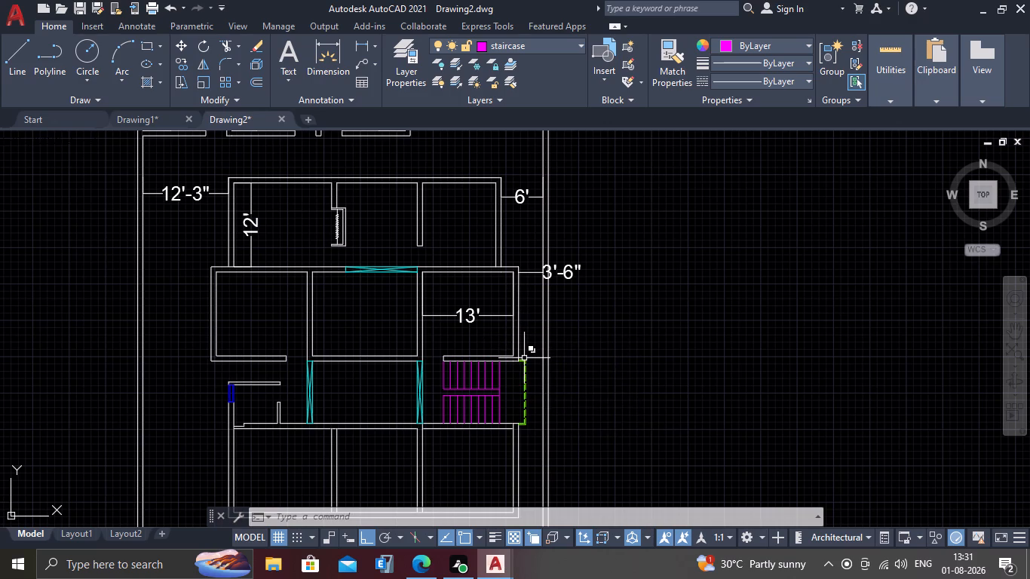
pyautogui.scroll(-1, 533, 379)
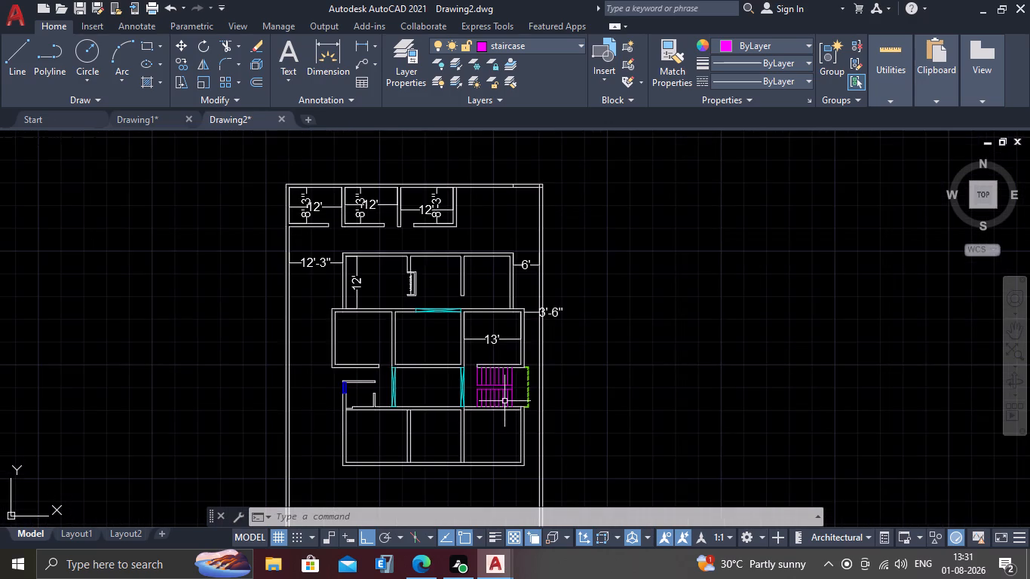
pyautogui.moveTo(504, 403); pyautogui.dragTo(503, 332, button='middle')
pyautogui.scroll(3, 503, 332)
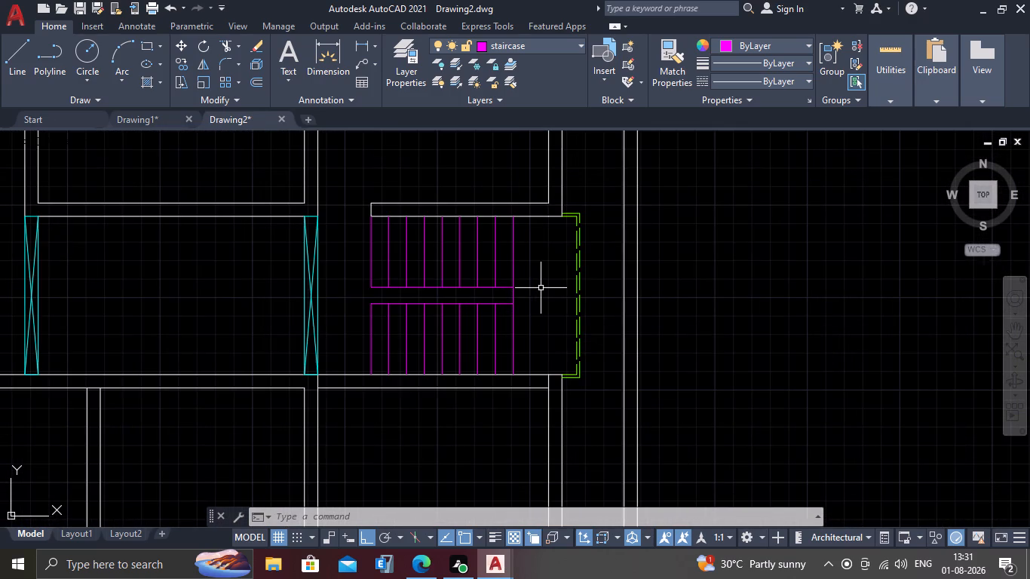
# Undo the trim, extend, edge-line erase and tread offsets, going back to the two flights' bare magenta outlines.
pyautogui.hotkey('ctrl', 'z')
pyautogui.hotkey('ctrl', 'z')
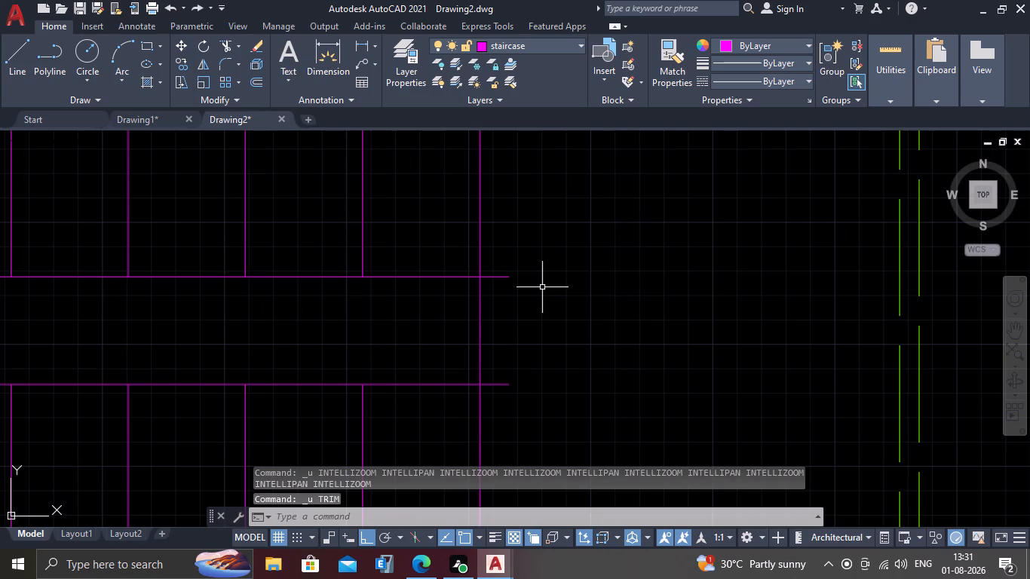
pyautogui.hotkey('ctrl', 'z')
pyautogui.hotkey('ctrl', 'z')
pyautogui.hotkey('ctrl', 'z')
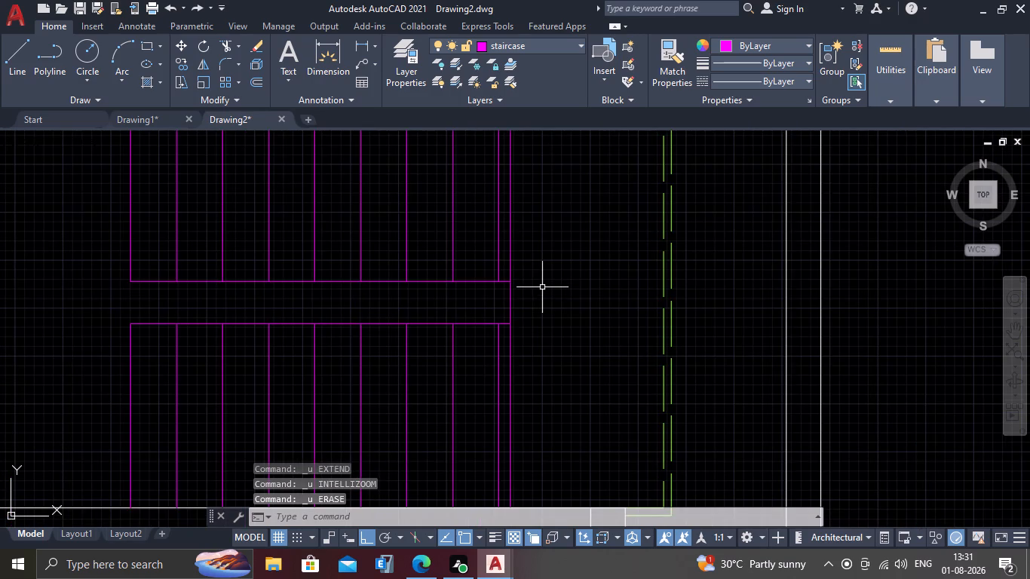
pyautogui.hotkey('ctrl', 'z')
pyautogui.hotkey('ctrl', 'z')
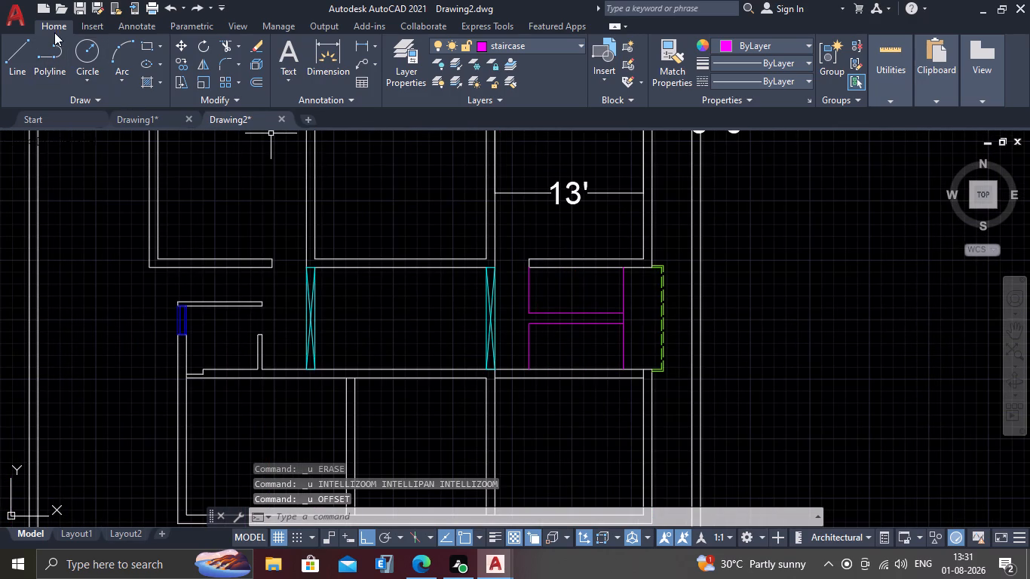
# Offset the north flight's west edge line eastward at 1' spacing for the first five tread lines.
pyautogui.moveTo(545, 302); pyautogui.dragTo(539, 293, button='middle')
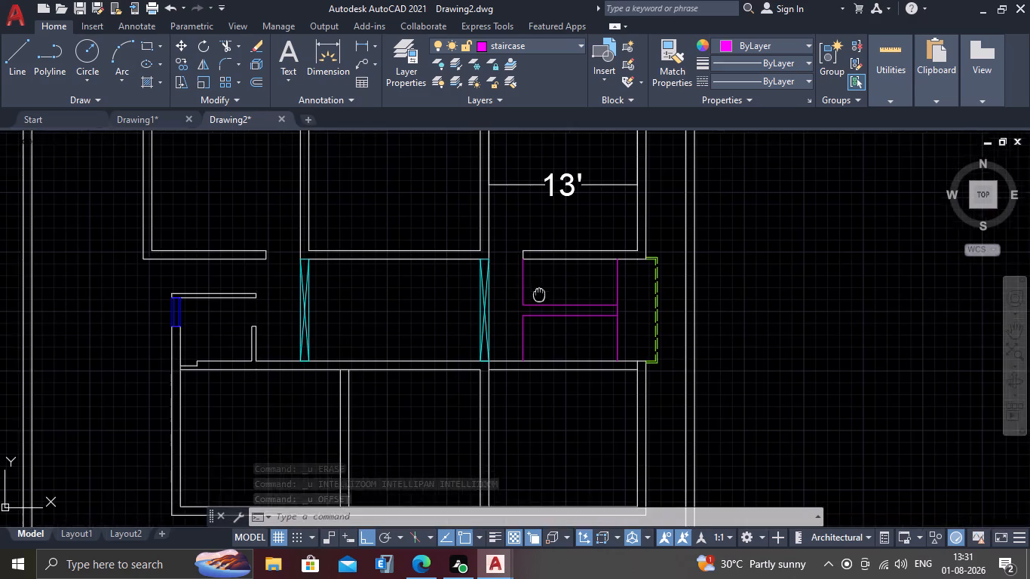
pyautogui.moveTo(539, 293); pyautogui.dragTo(531, 278, button='middle')
pyautogui.scroll(1, 526, 274)
pyautogui.press('o')
pyautogui.press('Return')
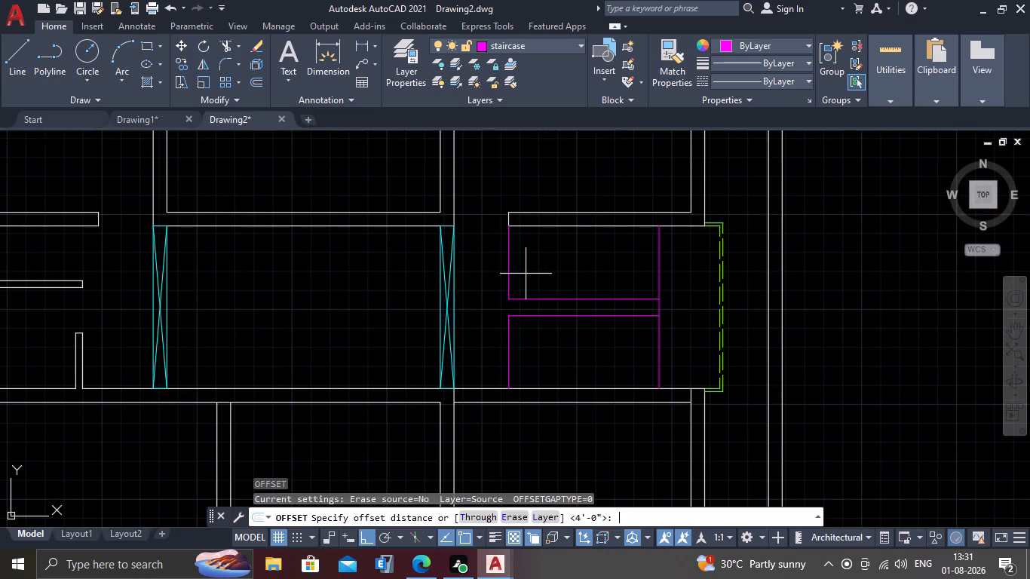
pyautogui.press('1')
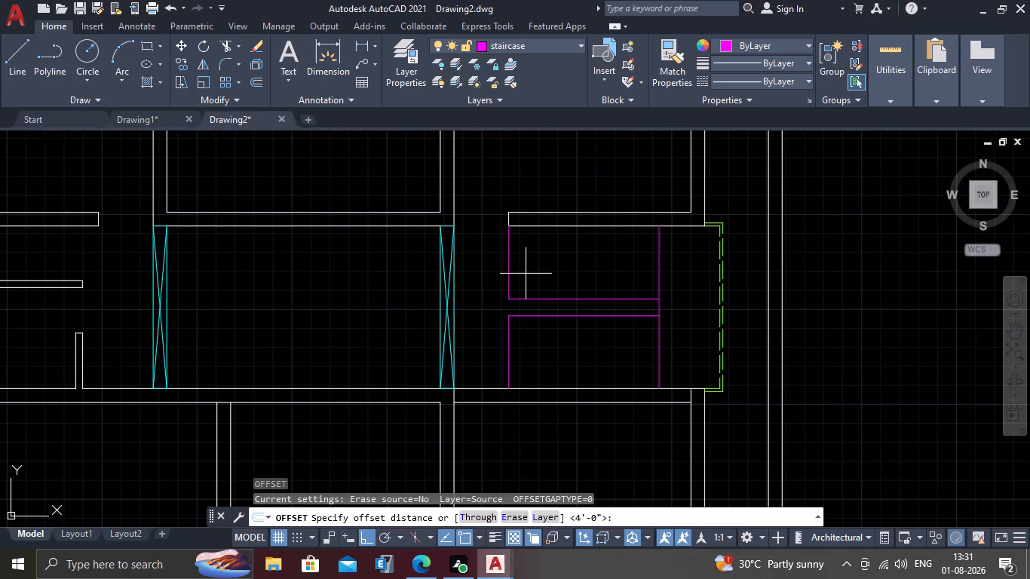
pyautogui.press("'")
pyautogui.press('Return')
pyautogui.click(507, 271)
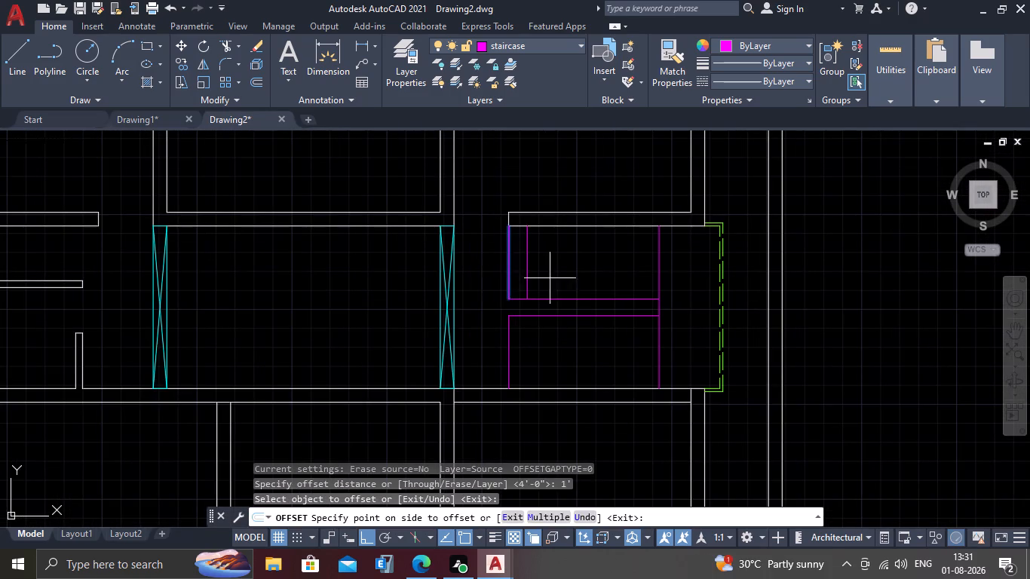
pyautogui.click(550, 278)
pyautogui.click(529, 271)
pyautogui.click(557, 271)
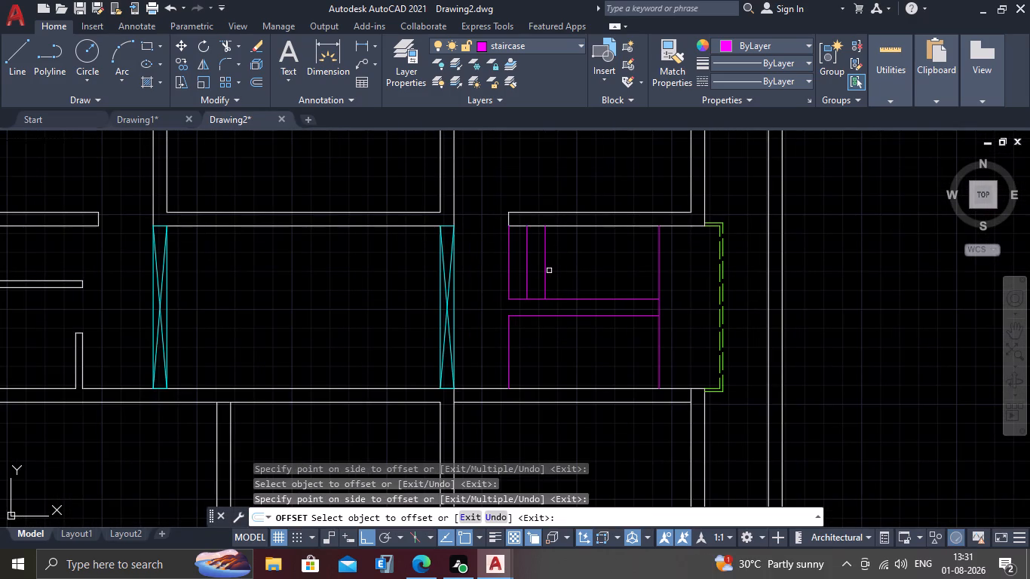
pyautogui.click(547, 271)
pyautogui.click(547, 274)
pyautogui.click(563, 274)
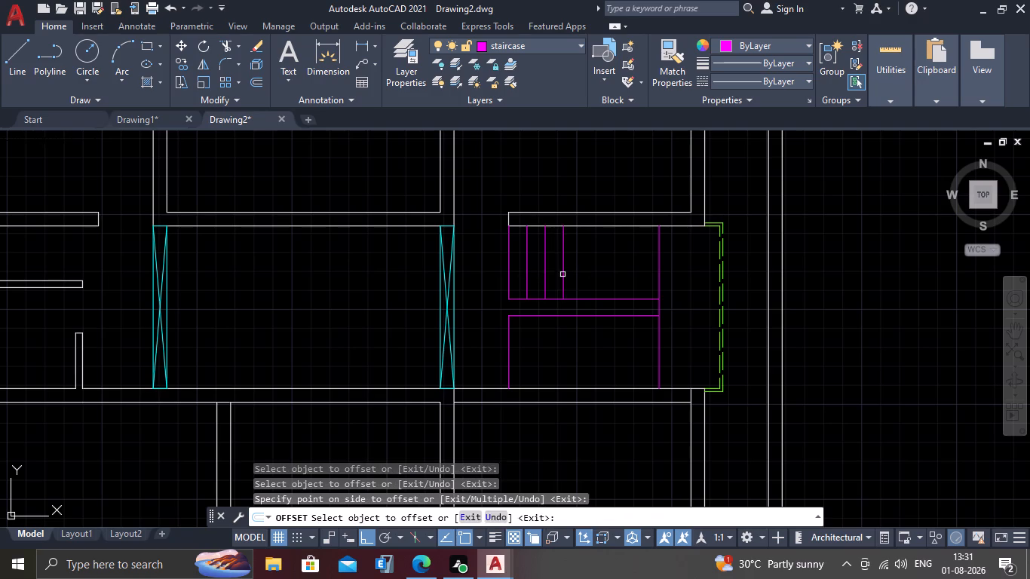
pyautogui.click(563, 274)
pyautogui.click(590, 273)
pyautogui.moveTo(581, 274); pyautogui.dragTo(588, 272)
pyautogui.click(600, 272)
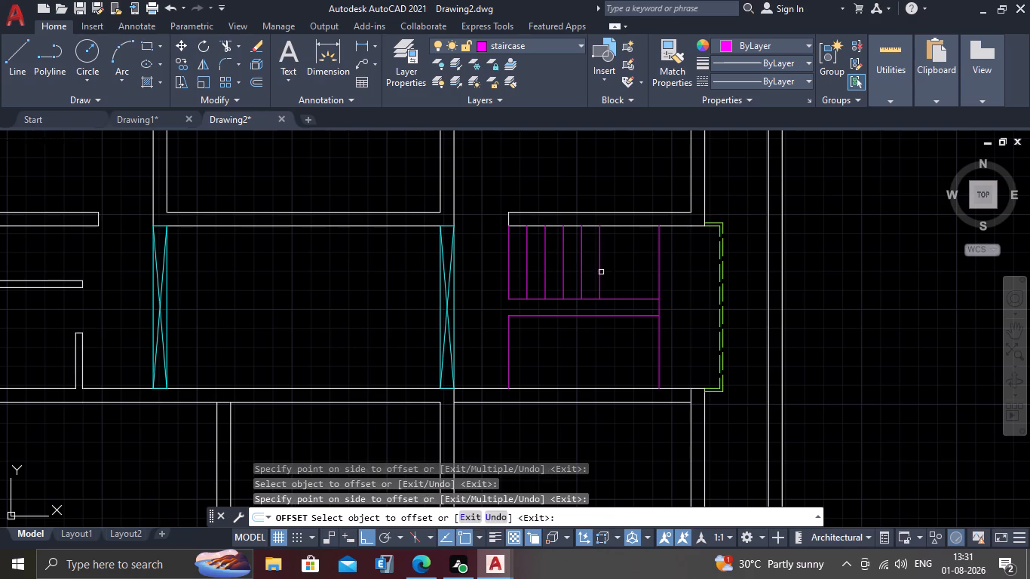
# Continue the north flight's 1' offsets eastward with three more tread lines, ending just short of the east edge line.
pyautogui.click(601, 272)
pyautogui.click(618, 272)
pyautogui.click(619, 272)
pyautogui.click(637, 274)
pyautogui.click(639, 275)
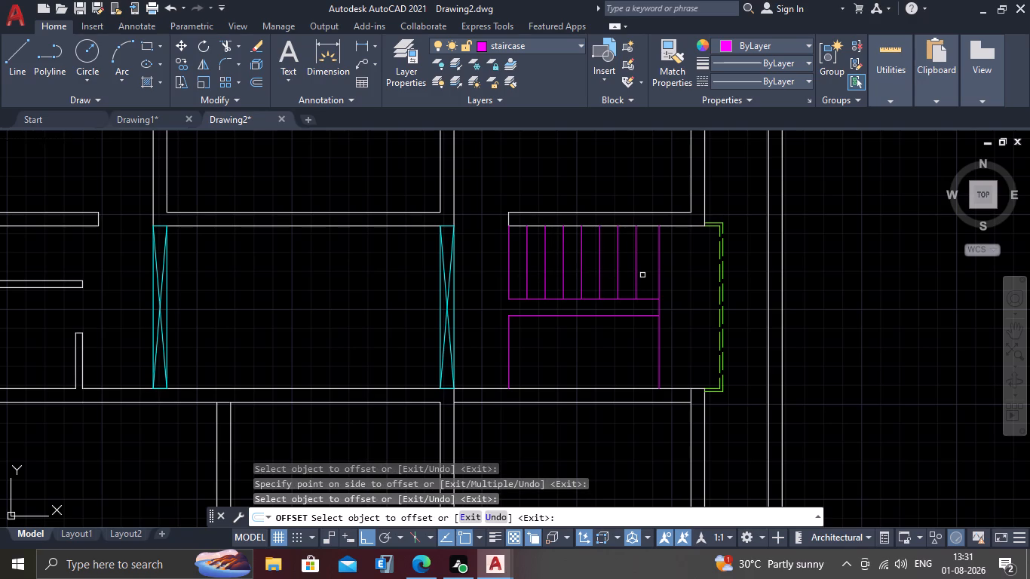
pyautogui.click(636, 283)
pyautogui.click(639, 280)
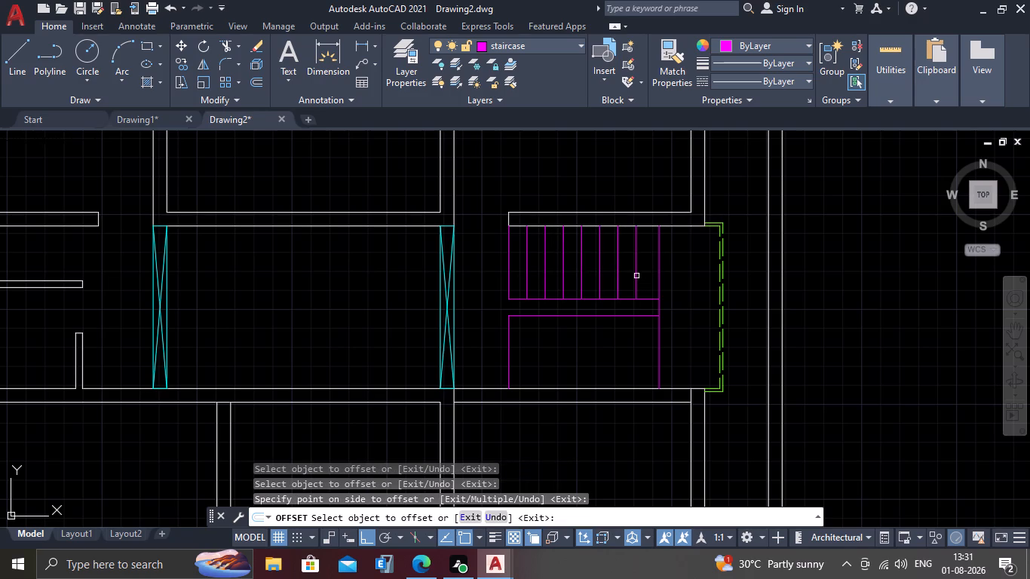
pyautogui.click(636, 276)
pyautogui.click(648, 277)
# Offset two more 1' tread lines in the north flight, eastward past the east edge line, and end the Offset command.
pyautogui.scroll(2, 651, 277)
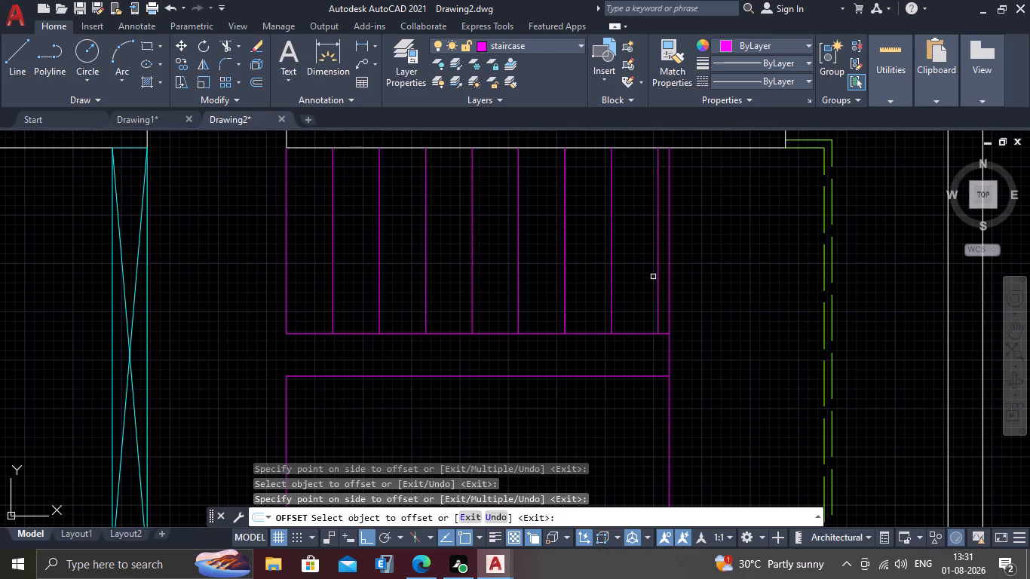
pyautogui.click(658, 280)
pyautogui.click(667, 279)
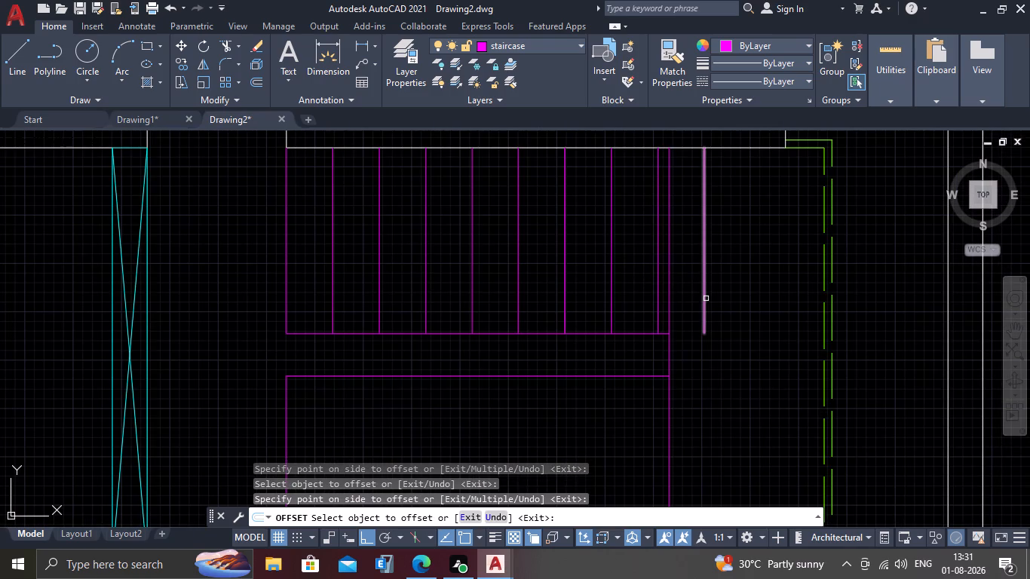
pyautogui.click(706, 299)
pyautogui.click(728, 308)
pyautogui.press('Escape')
# Offset the south flight's west edge line eastward at 1' spacing for the first three tread lines.
pyautogui.scroll(-2, 719, 308)
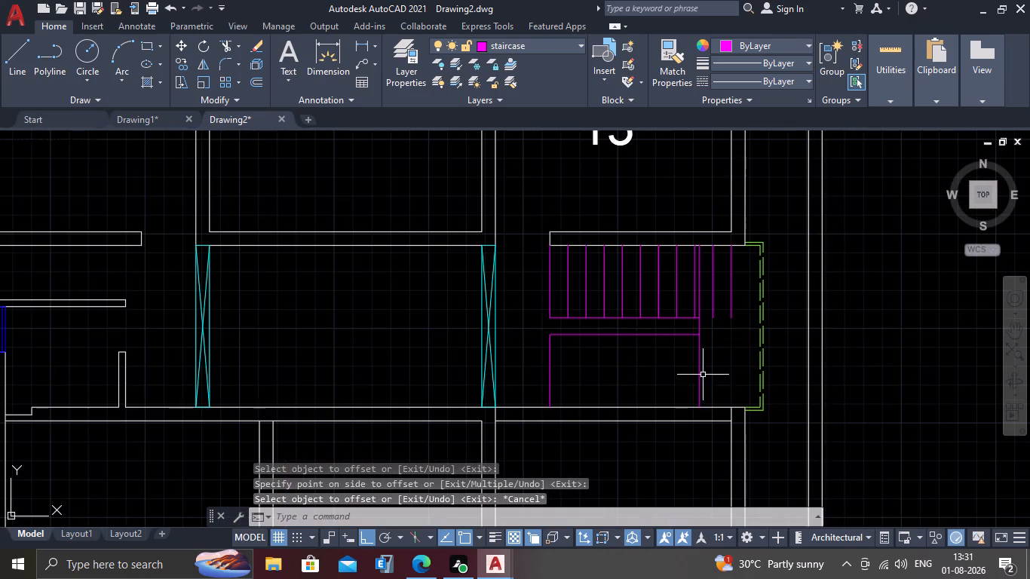
pyautogui.moveTo(705, 351); pyautogui.dragTo(673, 299, button='middle')
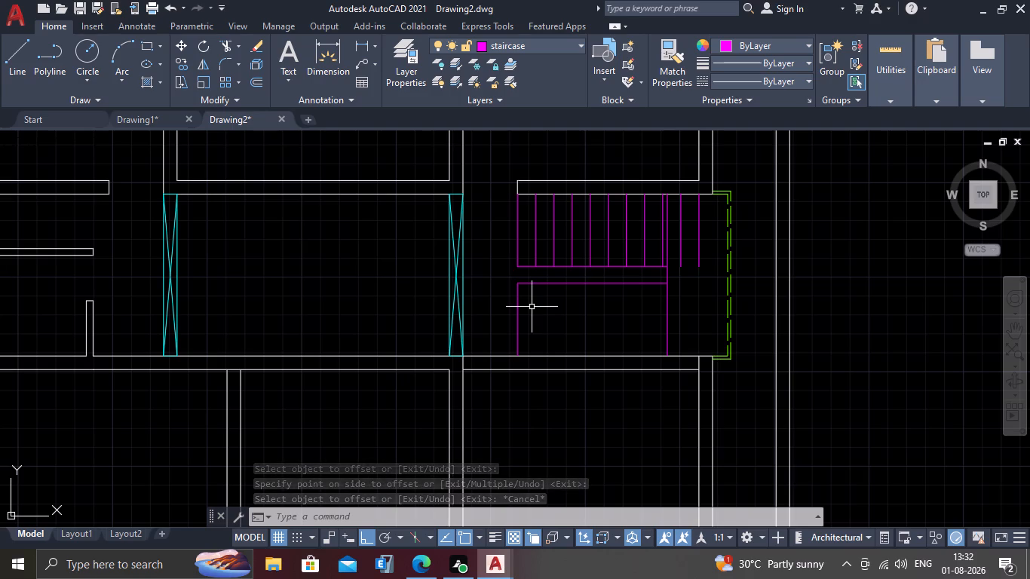
pyautogui.scroll(2, 554, 170)
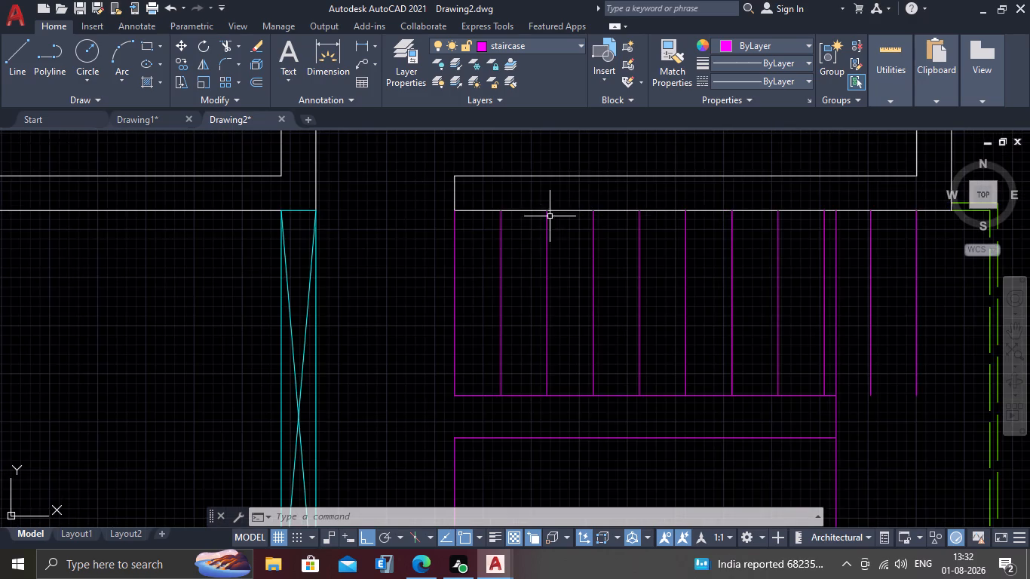
pyautogui.scroll(-2, 535, 230)
pyautogui.scroll(-1, 529, 351)
pyautogui.moveTo(542, 355); pyautogui.dragTo(506, 317, button='middle')
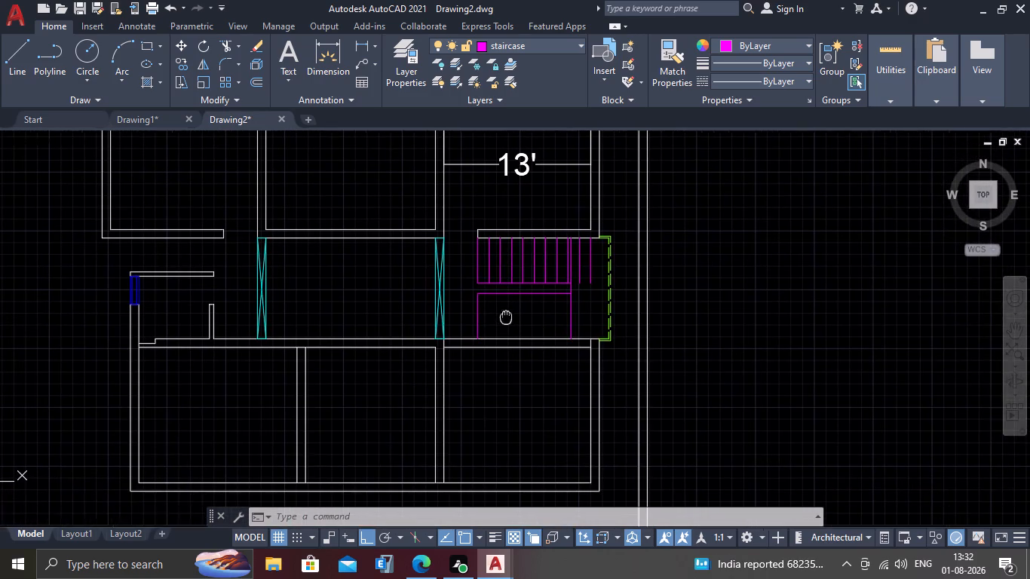
pyautogui.scroll(1, 503, 315)
pyautogui.press('o')
pyautogui.press('Return')
pyautogui.press('Return')
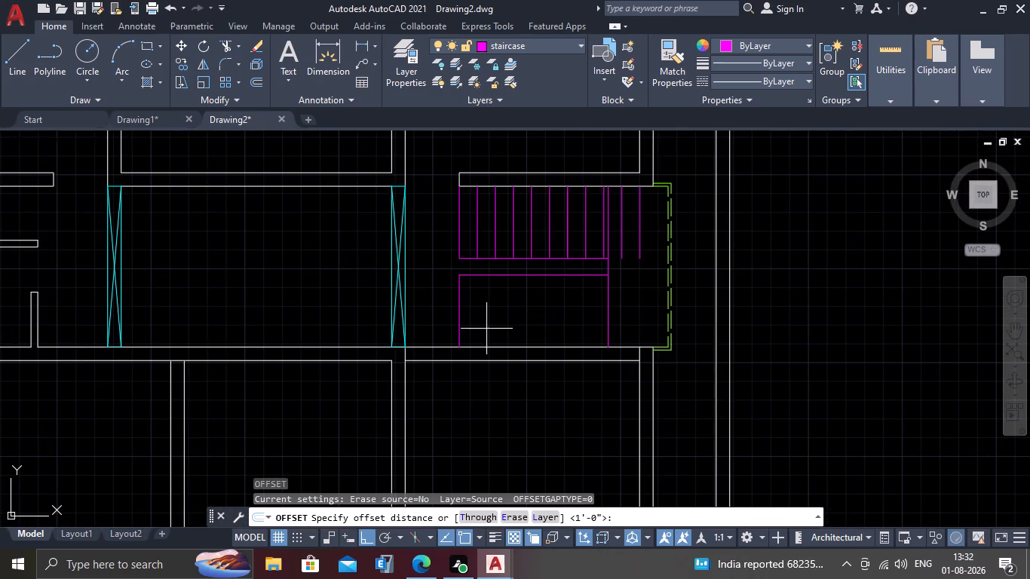
pyautogui.click(459, 325)
pyautogui.click(505, 323)
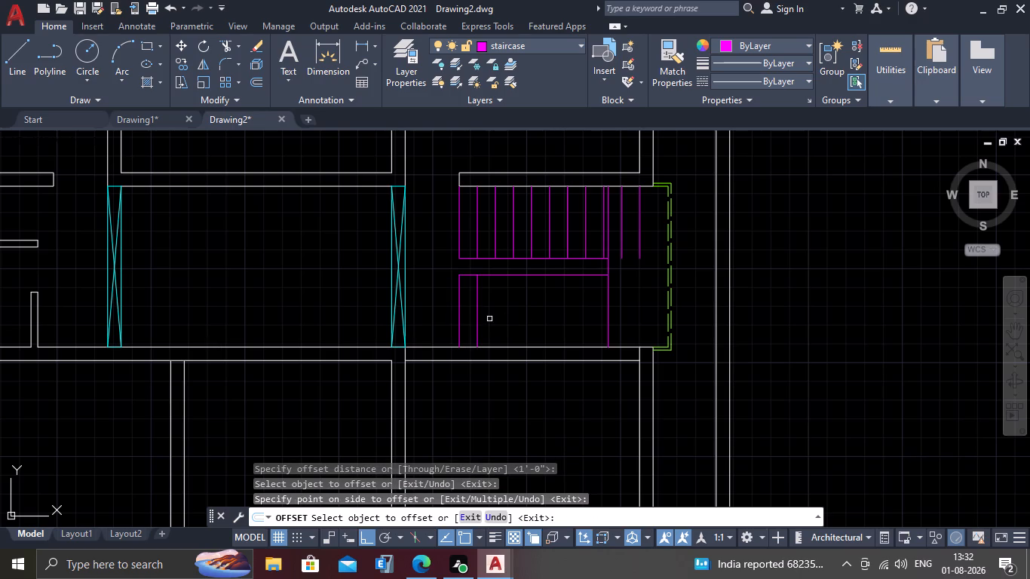
pyautogui.click(478, 321)
pyautogui.click(506, 319)
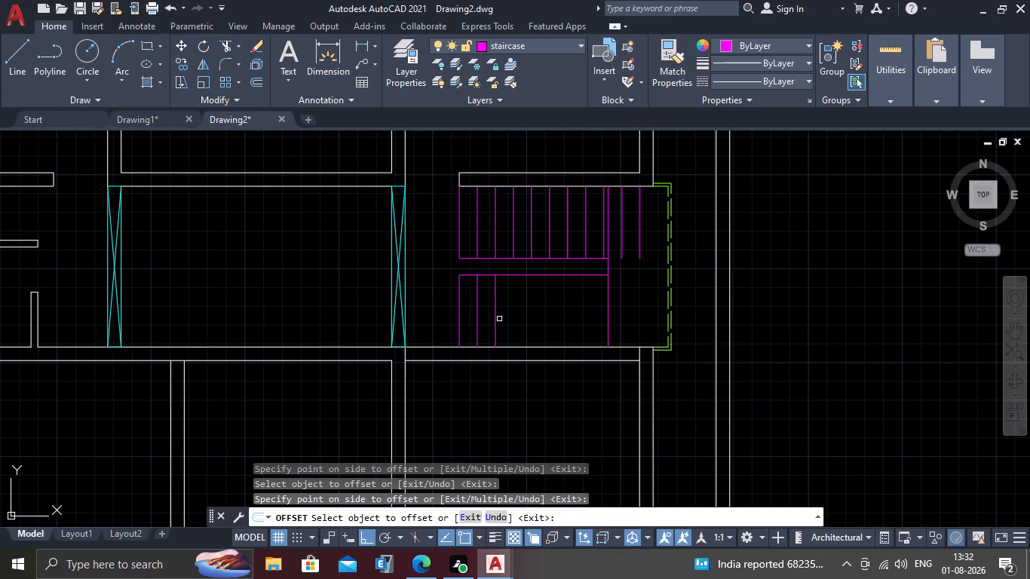
pyautogui.click(497, 320)
pyautogui.click(532, 314)
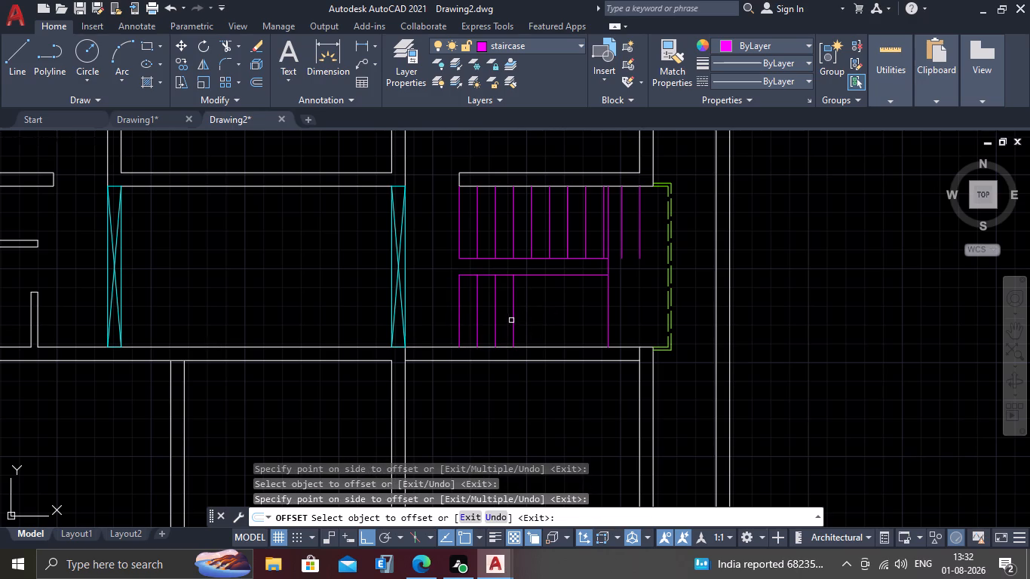
# Continue the south flight's 1' offsets eastward with five more tread lines, ending just short of the former east edge line.
pyautogui.click(512, 320)
pyautogui.click(538, 316)
pyautogui.click(532, 314)
pyautogui.click(558, 311)
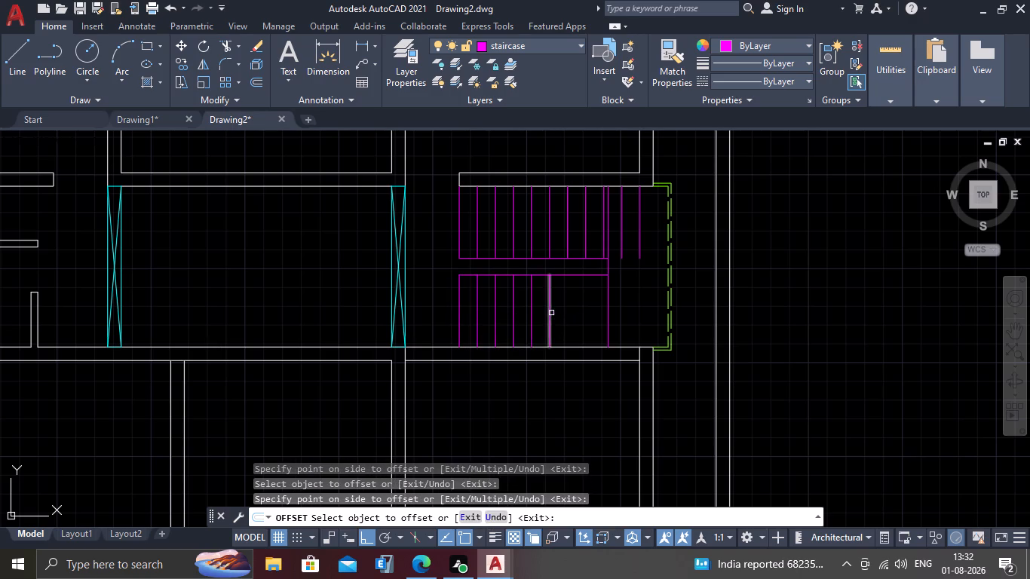
pyautogui.click(551, 313)
pyautogui.tripleClick(565, 311)
pyautogui.click(568, 315)
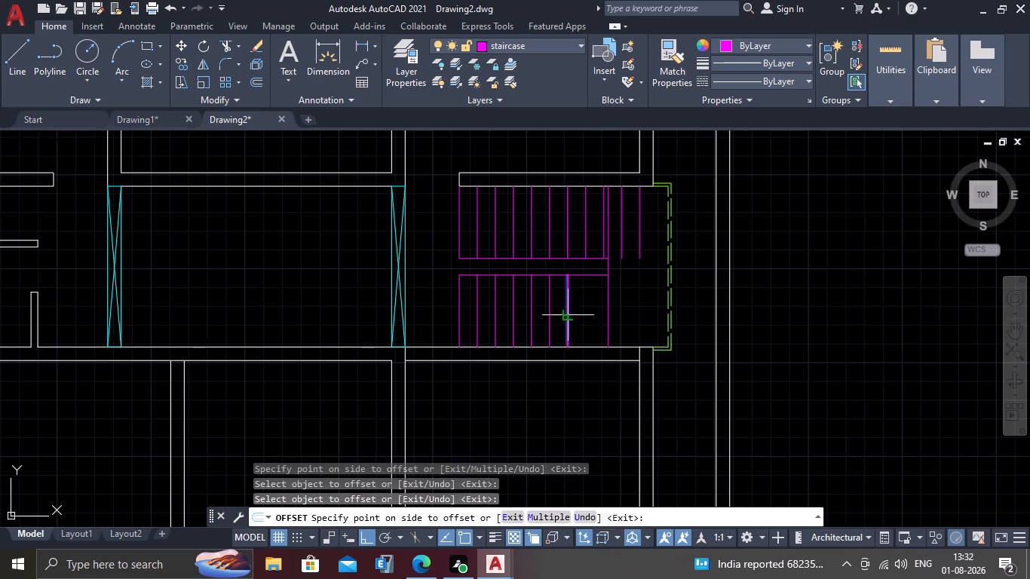
pyautogui.click(583, 314)
pyautogui.click(584, 314)
pyautogui.click(604, 309)
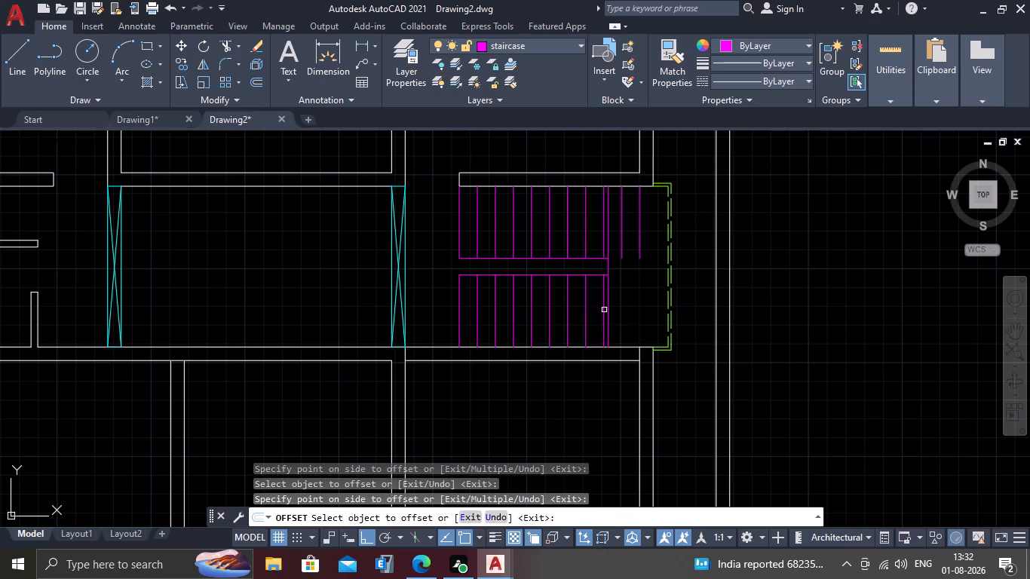
# Offset two more 1' tread lines in the south flight, eastward past the former east edge line, and end the Offset command.
pyautogui.doubleClick(602, 313)
pyautogui.click(625, 314)
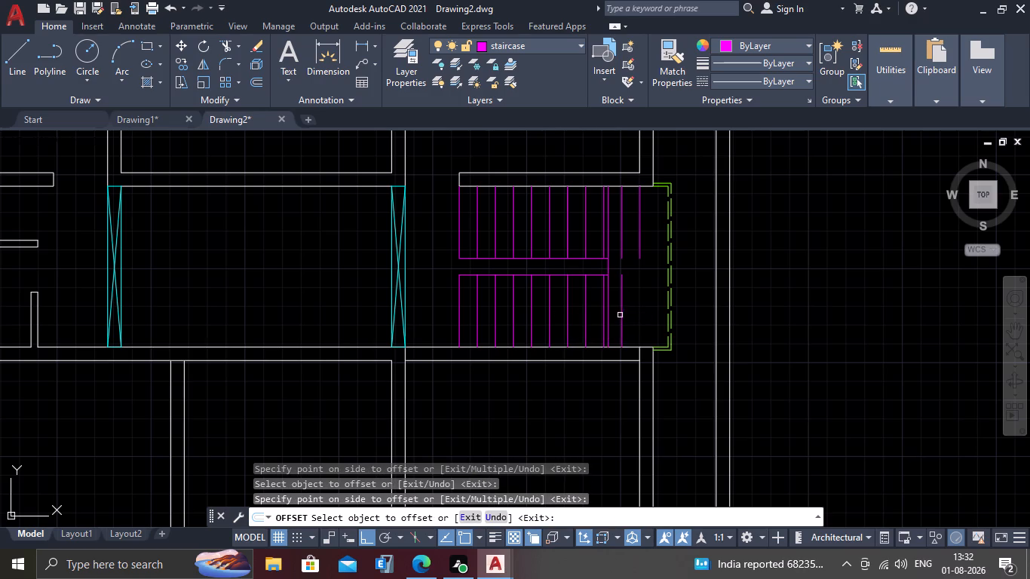
pyautogui.click(621, 315)
pyautogui.click(641, 313)
pyautogui.press('Escape')
# Remove the easternmost tread line of both the north and south flights with the Trim command.
pyautogui.write('tr')
pyautogui.press('Return')
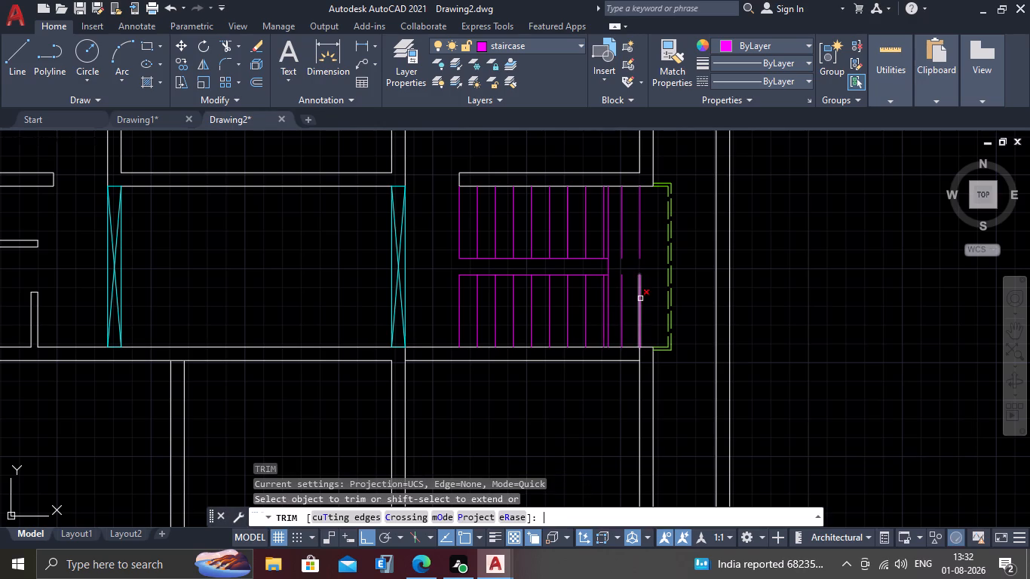
pyautogui.click(640, 299)
pyautogui.click(639, 253)
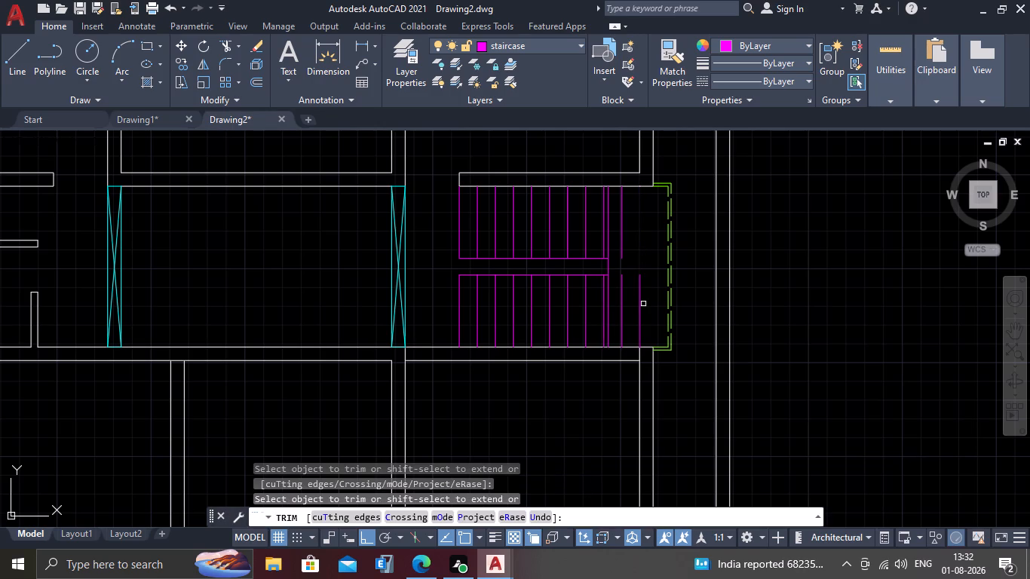
pyautogui.click(641, 308)
pyautogui.press('Escape')
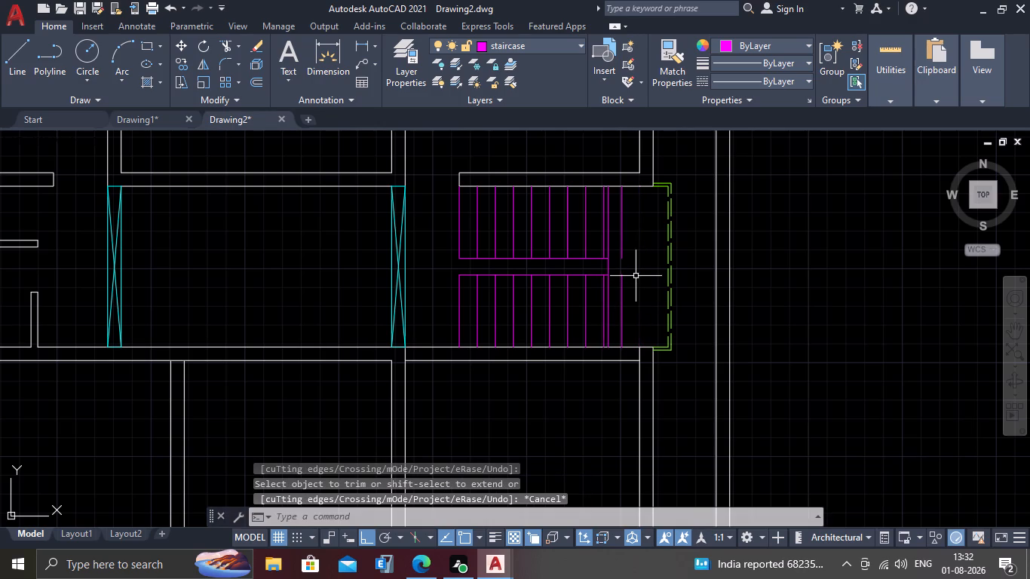
# Extend the south flight's last tread line north across the gap to meet the north flight's last tread line.
pyautogui.write('ex')
pyautogui.press('Return')
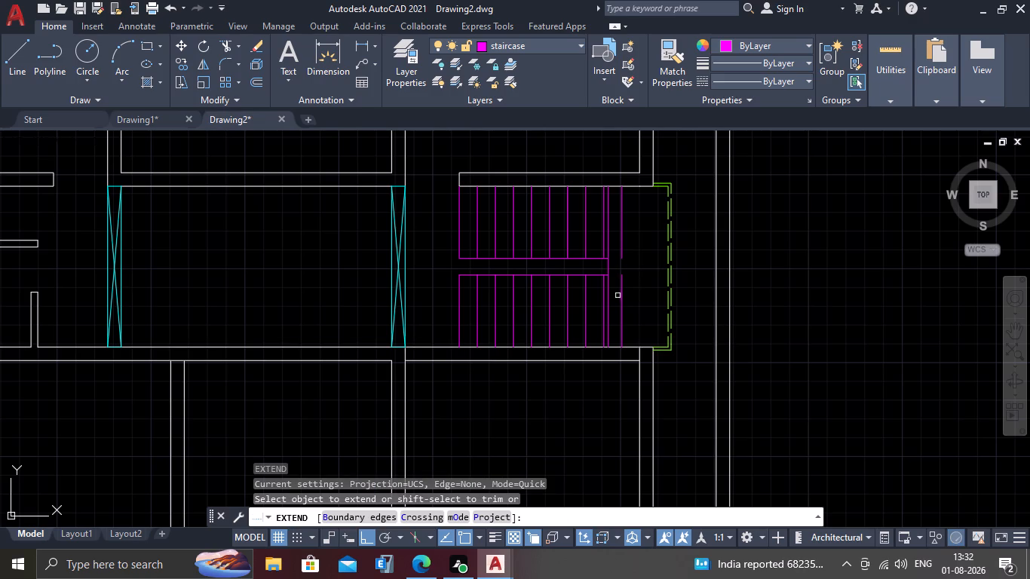
pyautogui.click(623, 293)
pyautogui.press('Escape')
# Delete the former east edge line that crosses both staircase flights.
pyautogui.scroll(2, 615, 265)
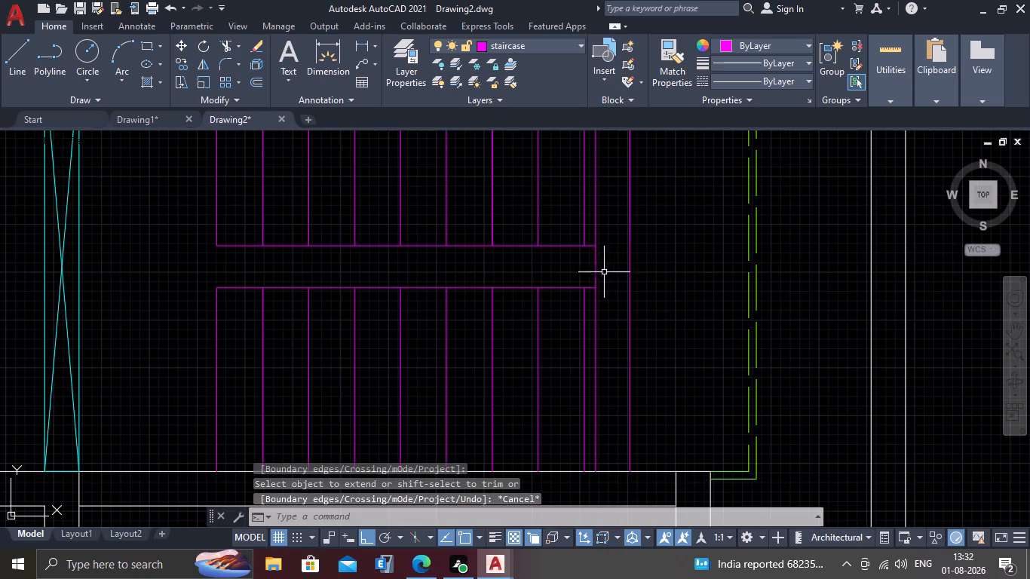
pyautogui.click(596, 280)
pyautogui.press('Delete')
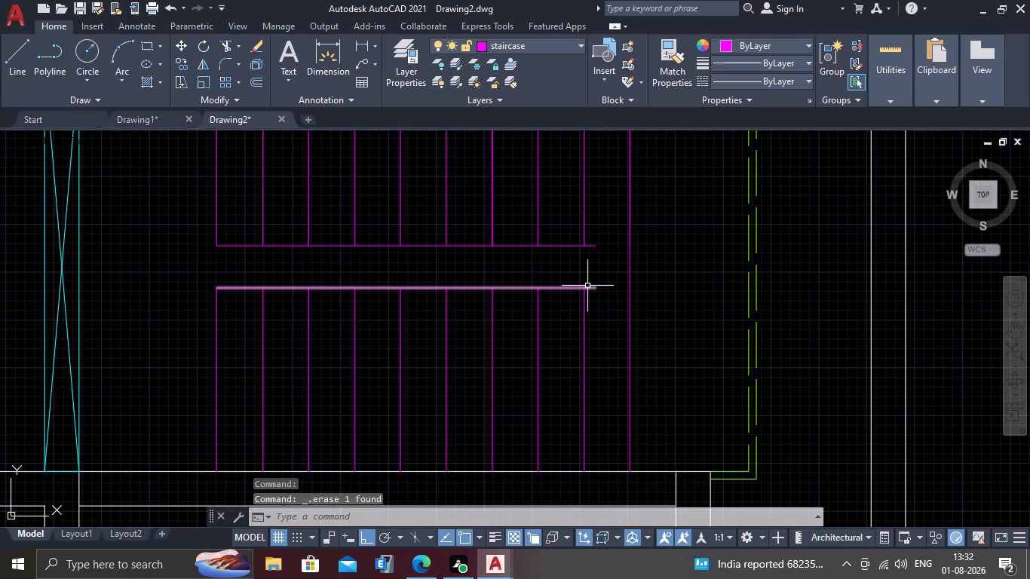
# Extend the two horizontal lines between the flights eastward to the staircase's new east edge line.
pyautogui.write('ex')
pyautogui.press('Return')
pyautogui.scroll(2, 588, 258)
pyautogui.moveTo(593, 227); pyautogui.dragTo(593, 237)
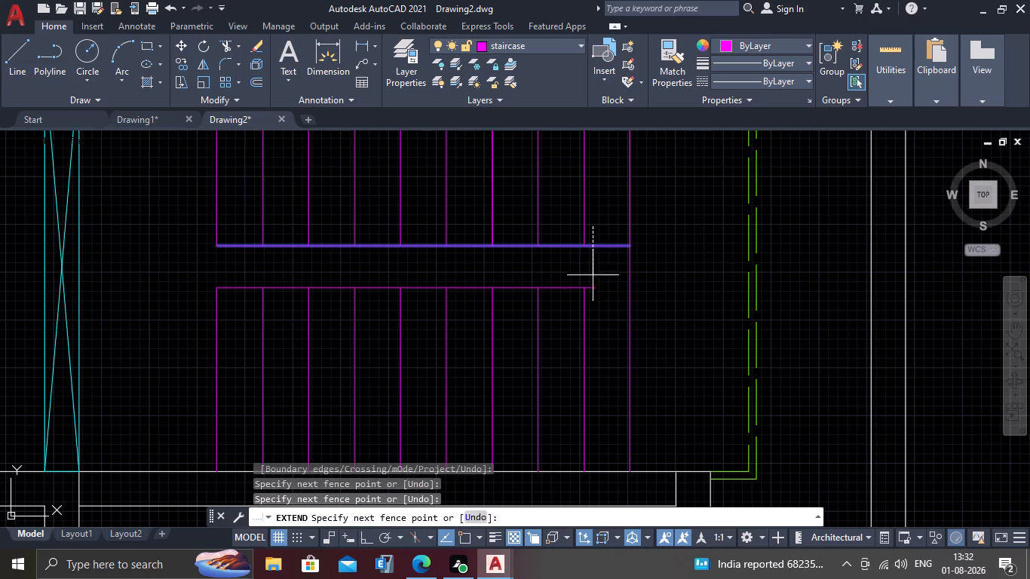
pyautogui.click(593, 296)
pyautogui.press('Escape')
pyautogui.scroll(-1, 593, 296)
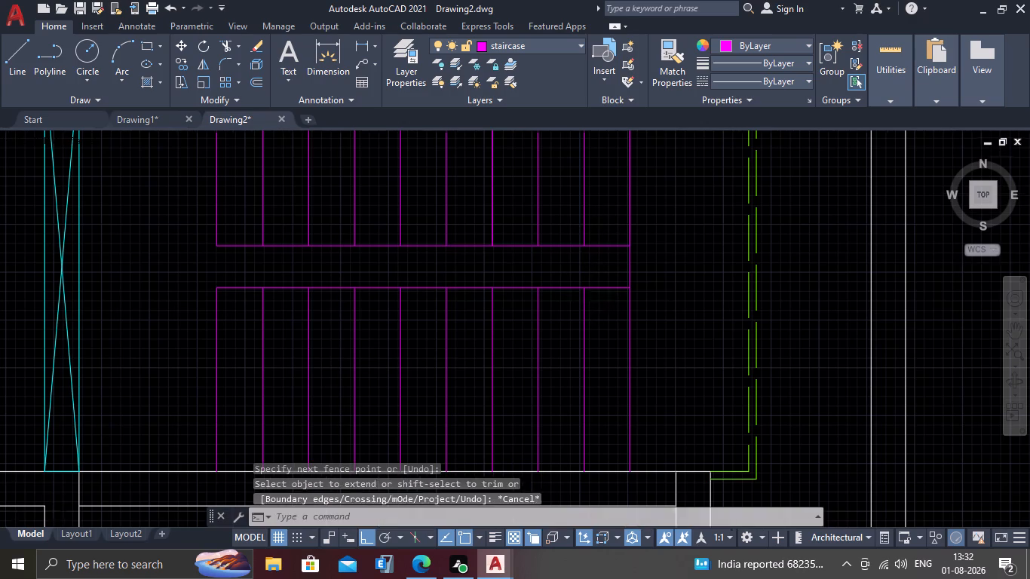
# Offset the upper line of the wall north of the staircase by 2' northward into the 13' room.
pyautogui.scroll(-2, 593, 296)
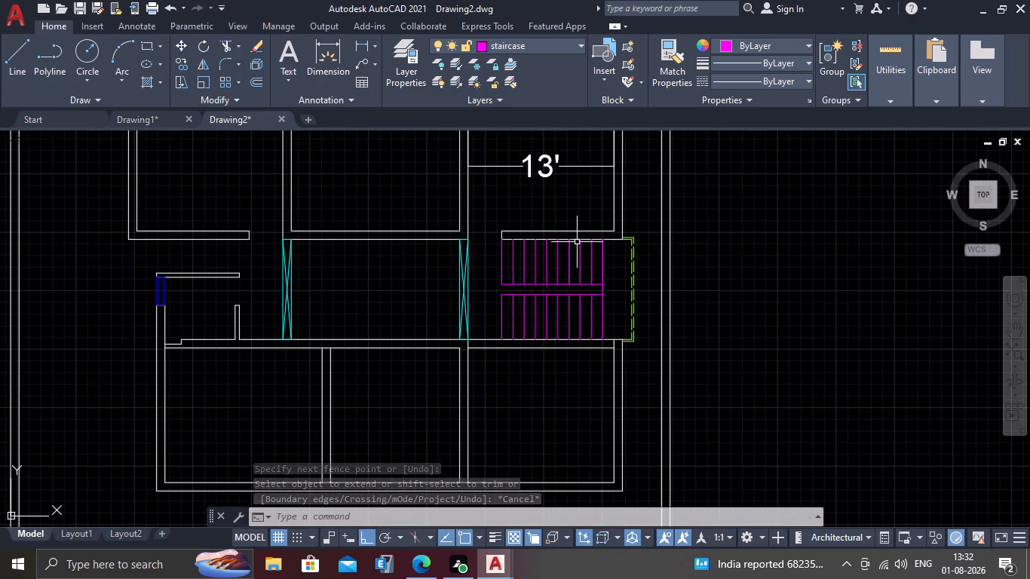
pyautogui.moveTo(577, 242); pyautogui.dragTo(501, 306, button='middle')
pyautogui.scroll(2, 511, 313)
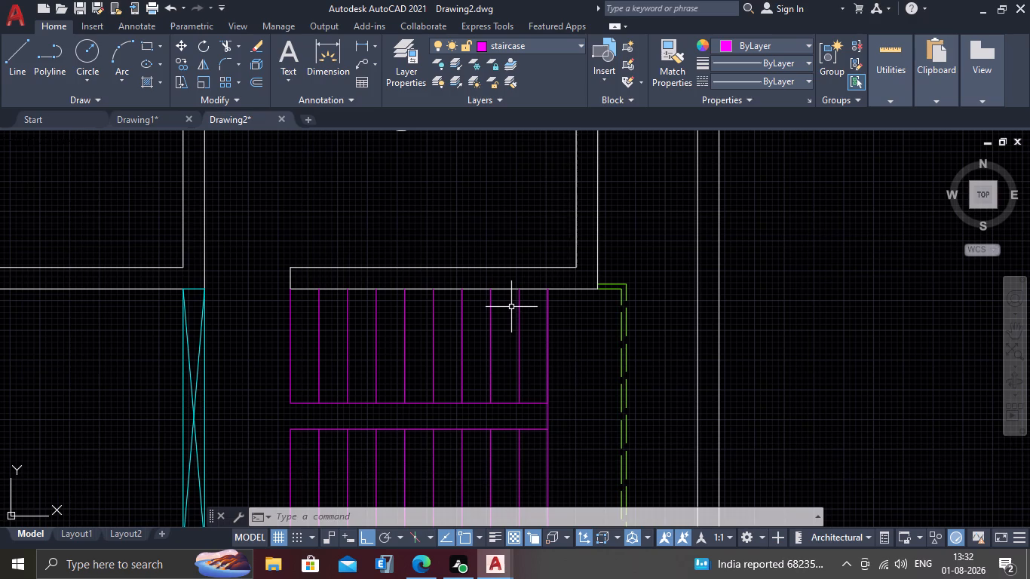
pyautogui.press('Escape')
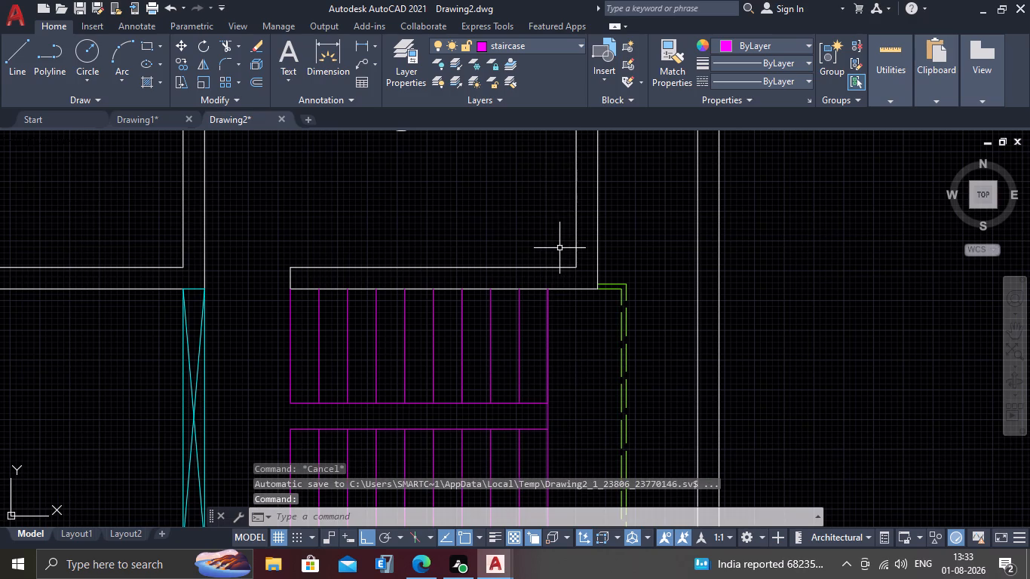
pyautogui.moveTo(544, 260); pyautogui.dragTo(463, 321, button='middle')
pyautogui.scroll(-1, 452, 289)
pyautogui.scroll(2, 445, 306)
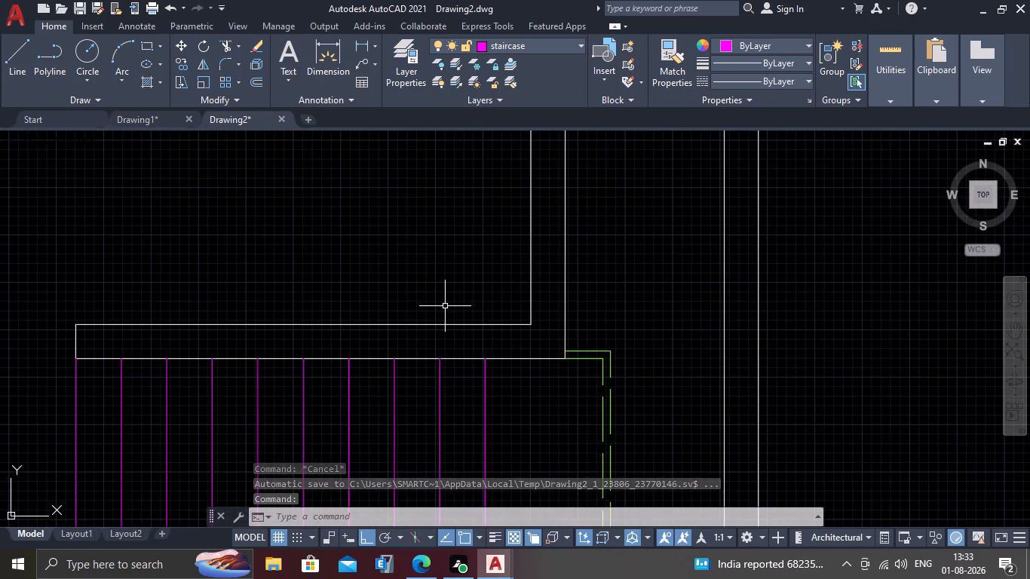
pyautogui.scroll(-2, 445, 306)
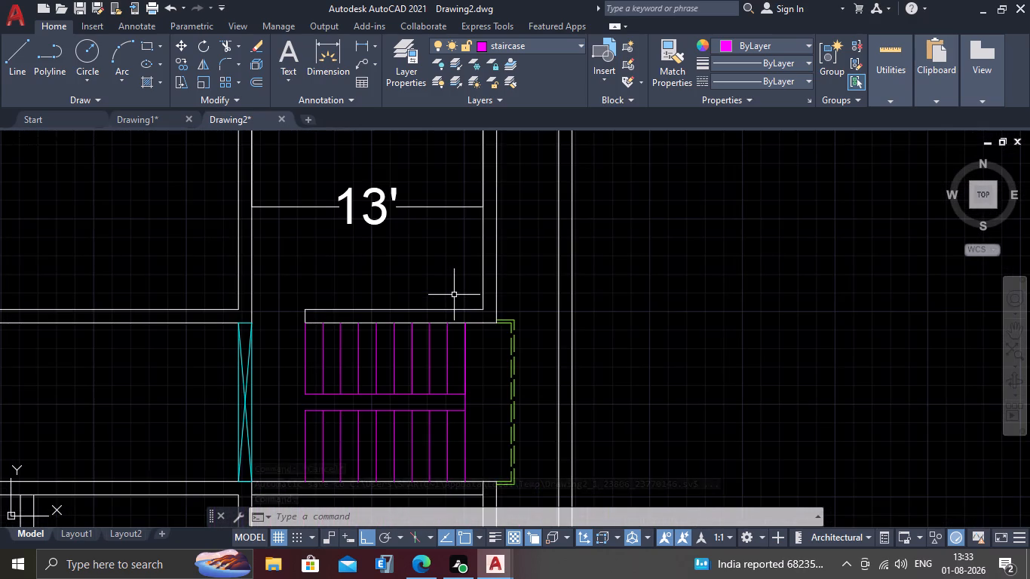
pyautogui.moveTo(454, 295); pyautogui.dragTo(451, 314, button='middle')
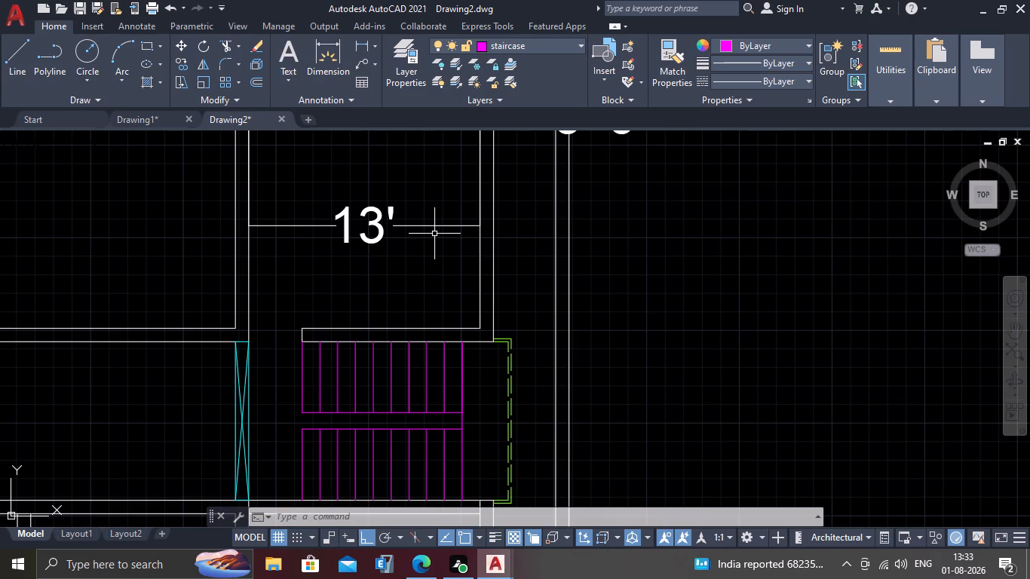
pyautogui.press('o')
pyautogui.press('Return')
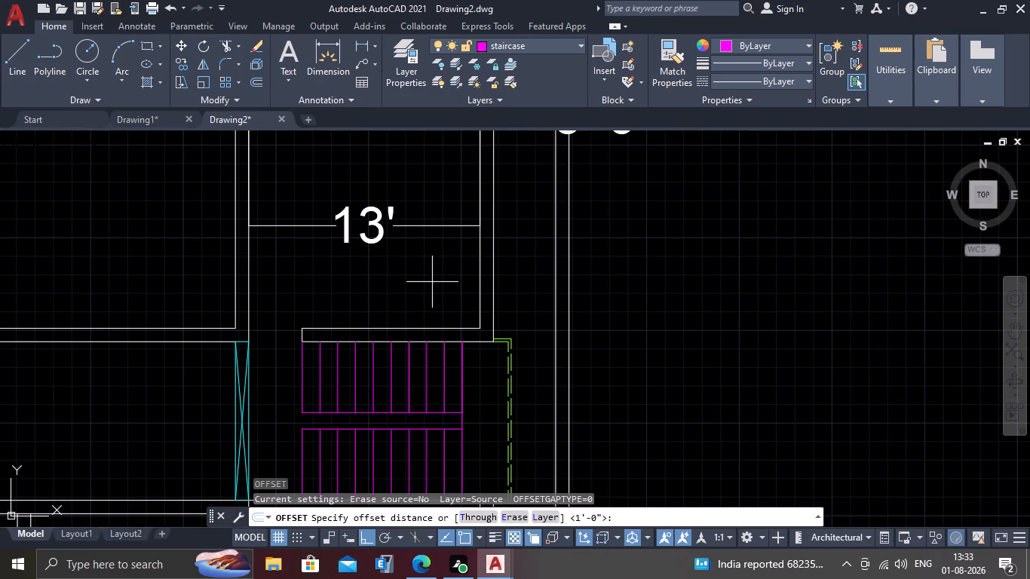
pyautogui.write("2'")
pyautogui.press('Return')
pyautogui.click(434, 326)
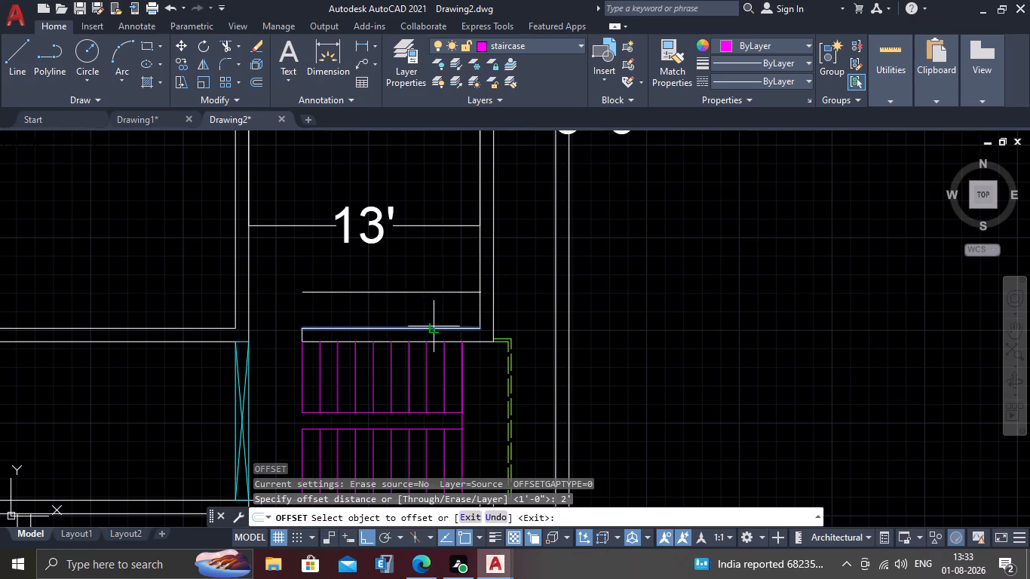
pyautogui.click(438, 292)
pyautogui.press('Escape')
# Trim the east wall's inner line between the new 2' offset line and the wall north of the staircase.
pyautogui.scroll(1, 467, 279)
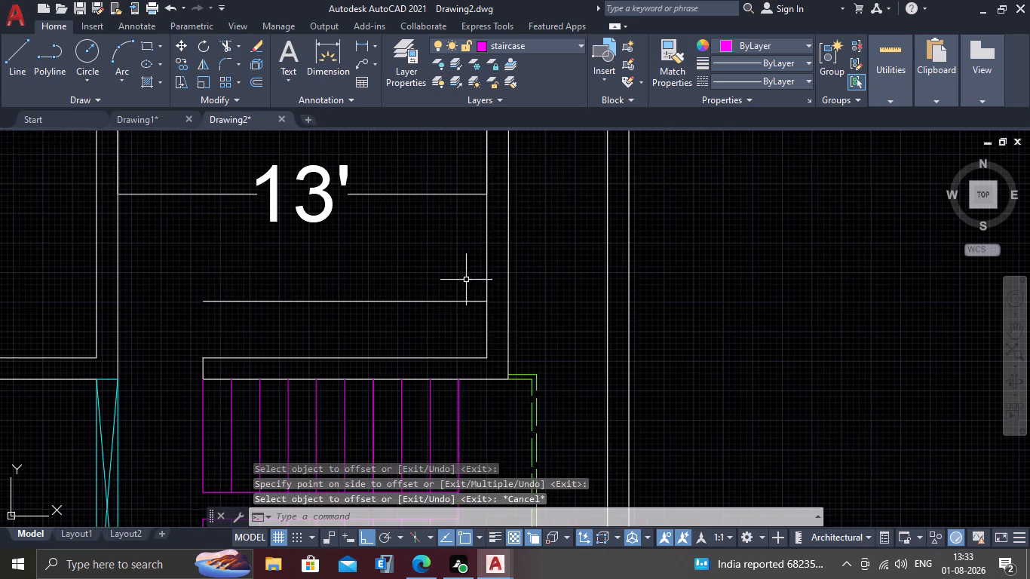
pyautogui.write('tr')
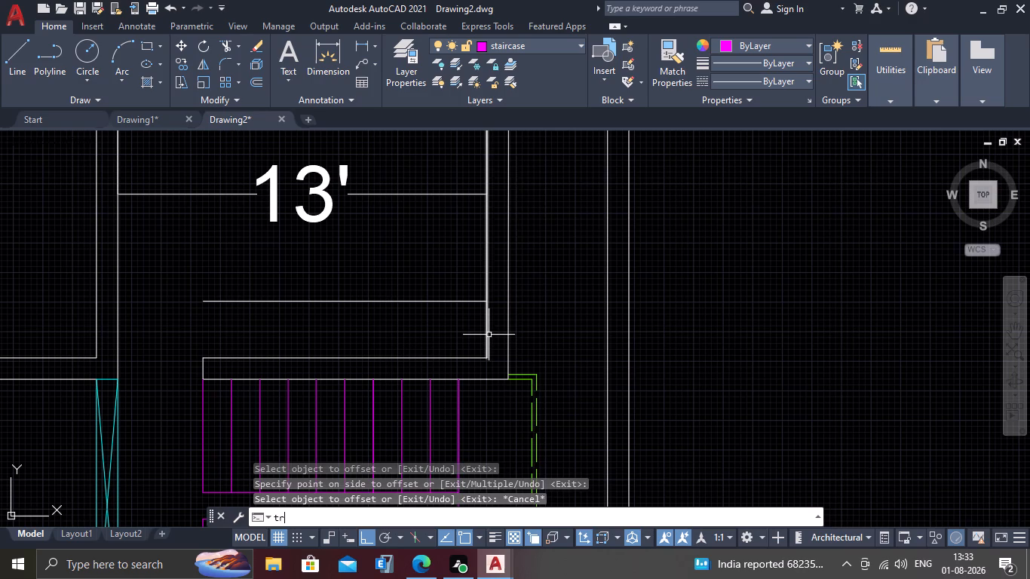
pyautogui.press('Return')
pyautogui.click(486, 336)
pyautogui.press('Escape')
# Draw a 2' vertical line on the wall layer across the trimmed gap, along the east wall's inner face.
pyautogui.press('l')
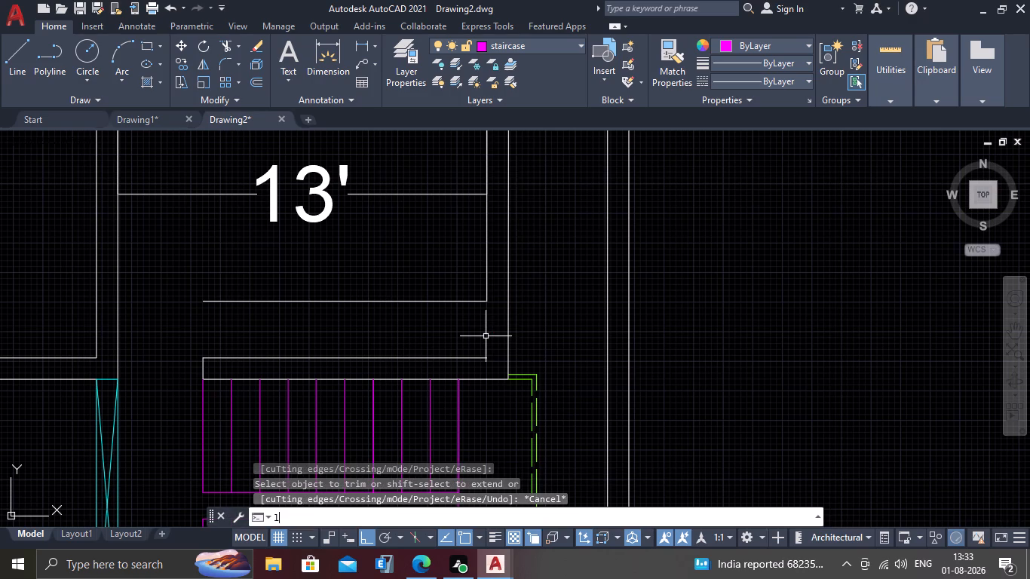
pyautogui.press('Return')
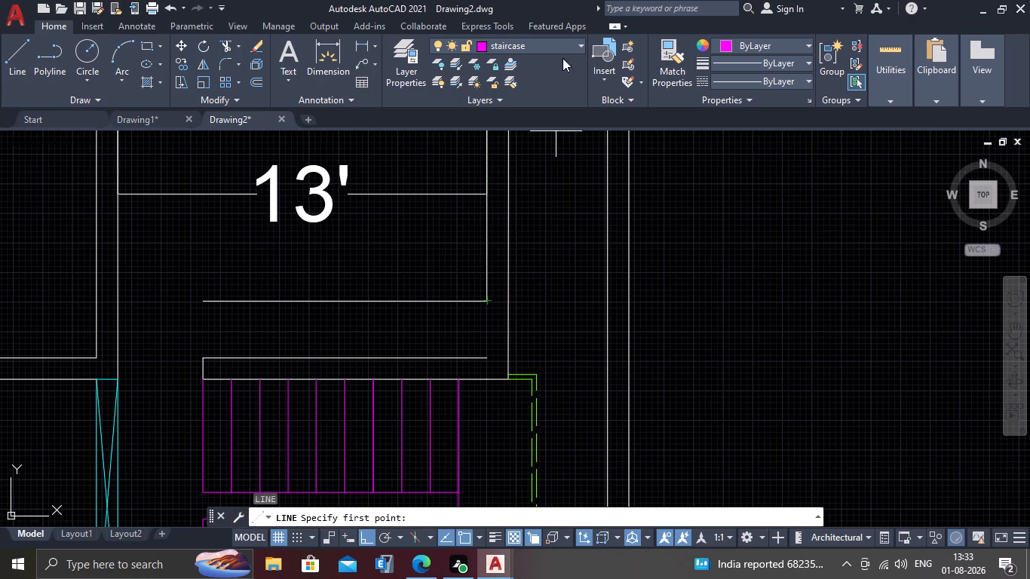
pyautogui.click(566, 44)
pyautogui.click(513, 212)
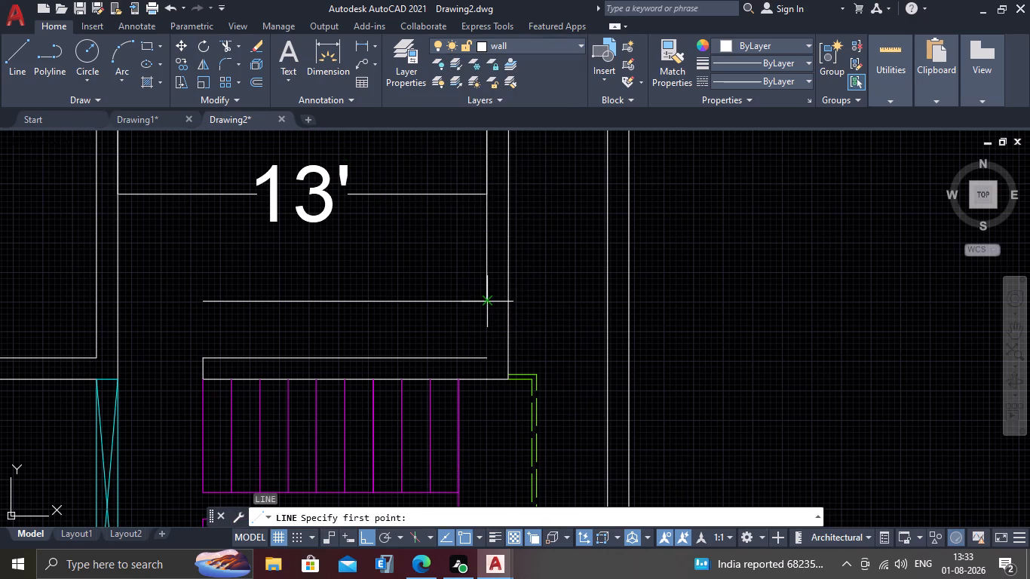
pyautogui.click(490, 304)
pyautogui.click(491, 357)
pyautogui.press('Escape')
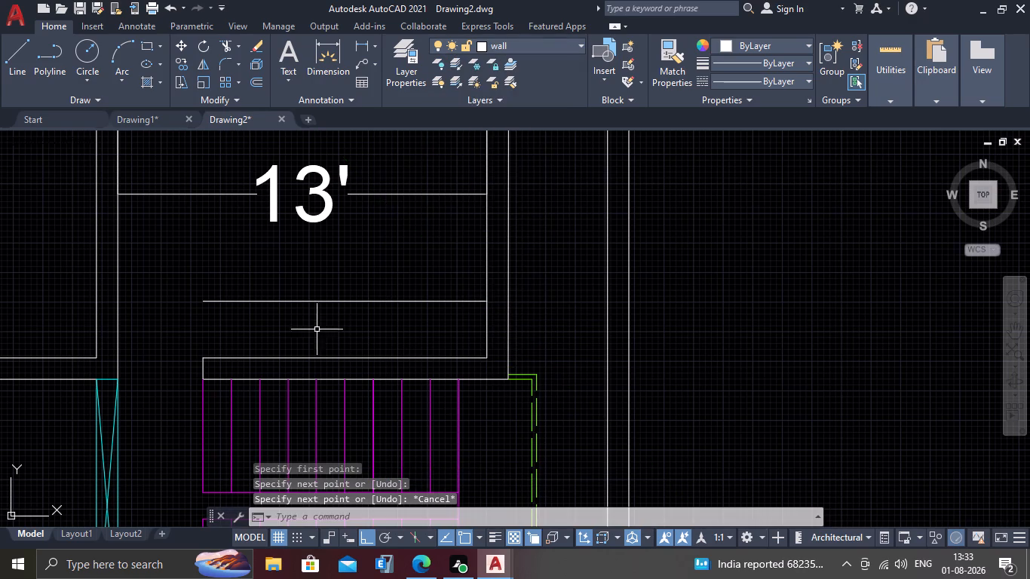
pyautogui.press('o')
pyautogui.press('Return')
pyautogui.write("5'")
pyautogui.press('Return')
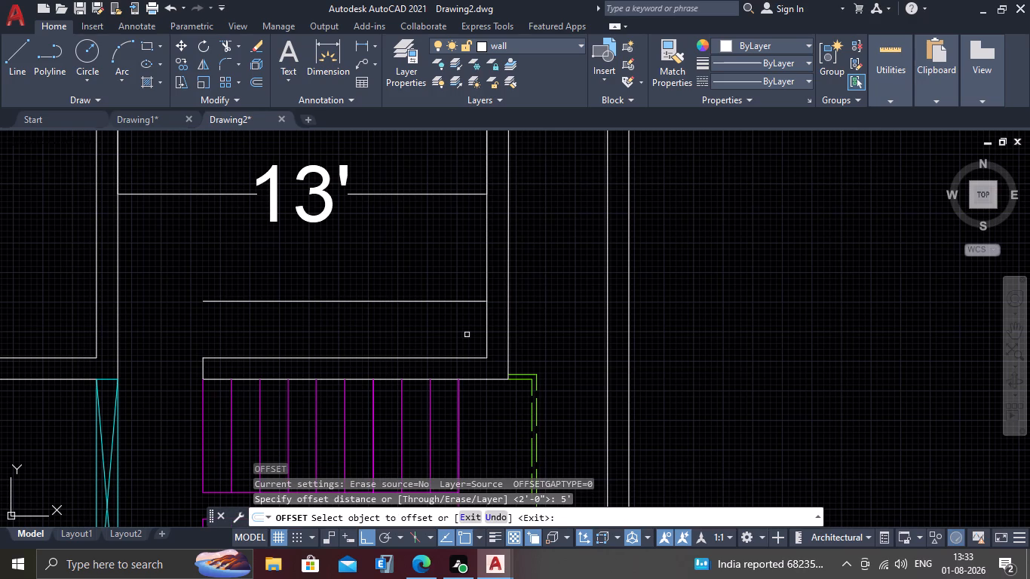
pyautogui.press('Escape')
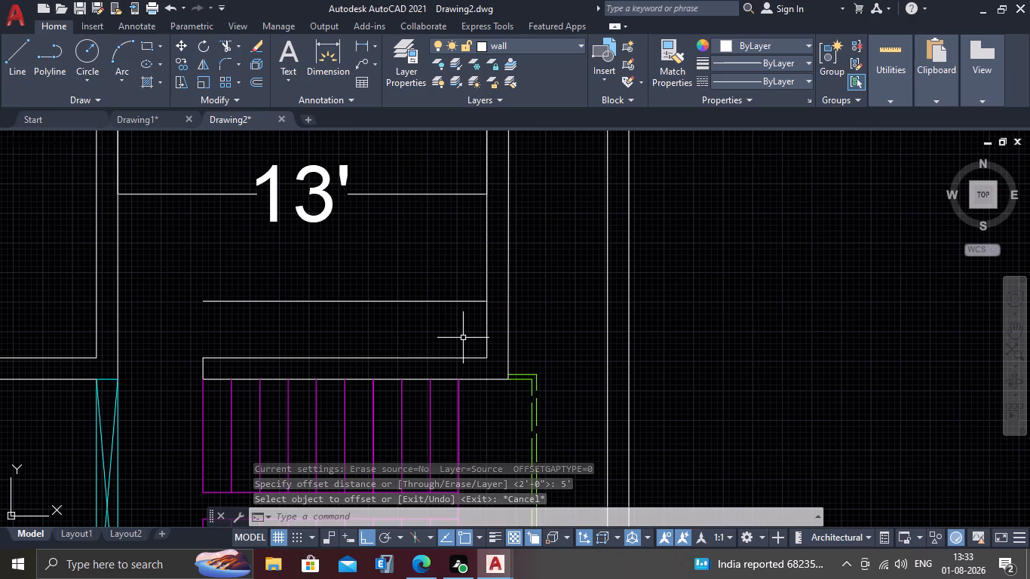
# Offset the short 2' vertical line by 5' westward between the offset line and the wall north of the staircase.
pyautogui.press('o')
pyautogui.press('Return')
pyautogui.write("5'")
pyautogui.press('Return')
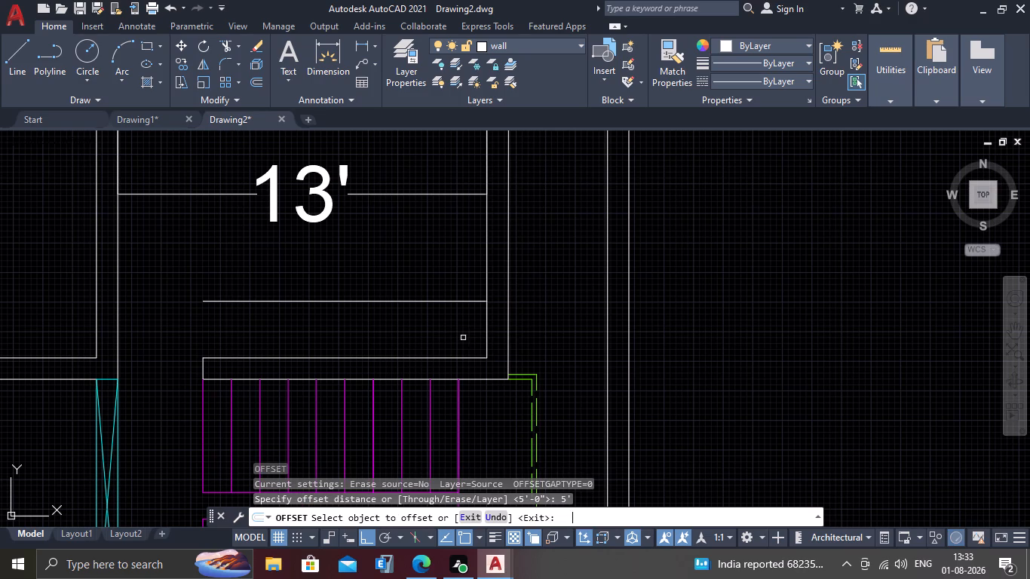
pyautogui.click(485, 332)
pyautogui.click(293, 312)
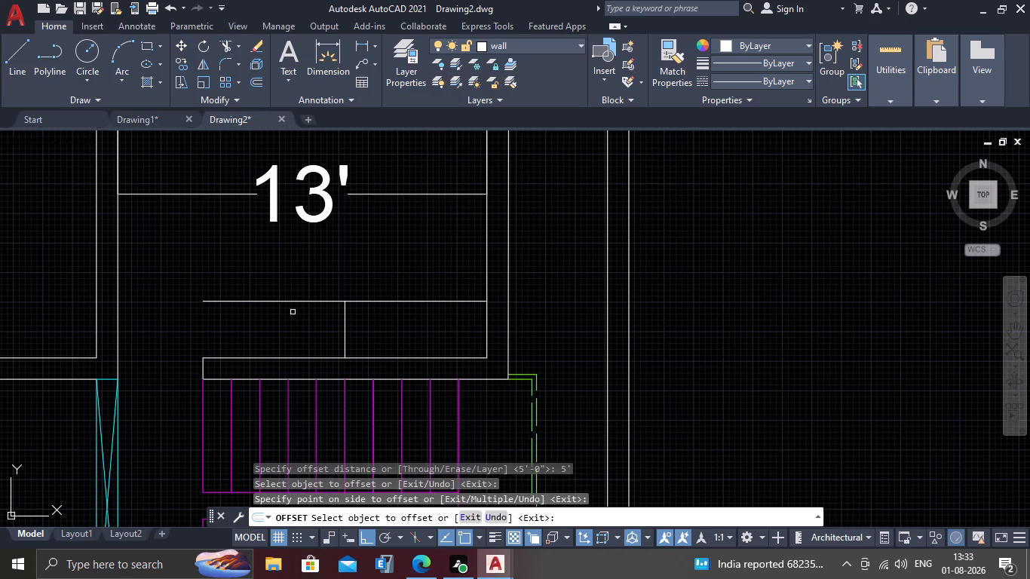
pyautogui.press('Escape')
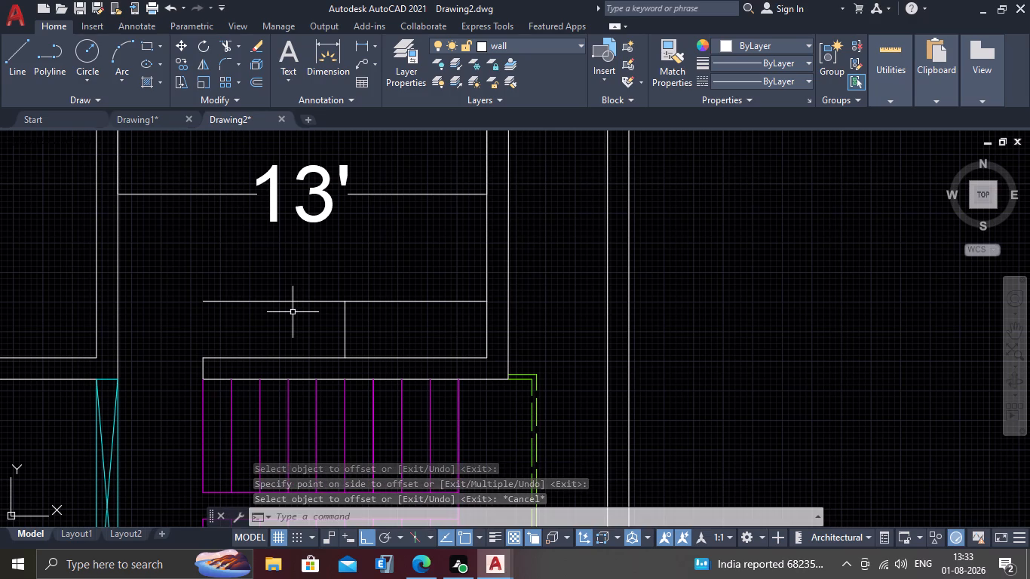
# Measure the thickness of the thin partition's end in the small room on the west side, using an aligned dimension.
pyautogui.scroll(-2, 139, 346)
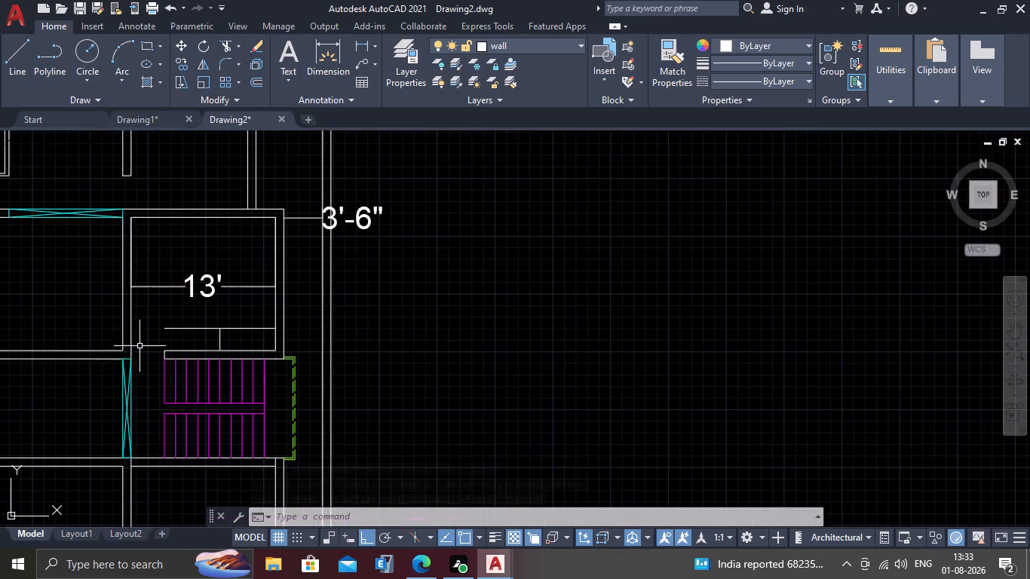
pyautogui.scroll(-1, 113, 357)
pyautogui.moveTo(117, 354); pyautogui.dragTo(334, 330, button='middle')
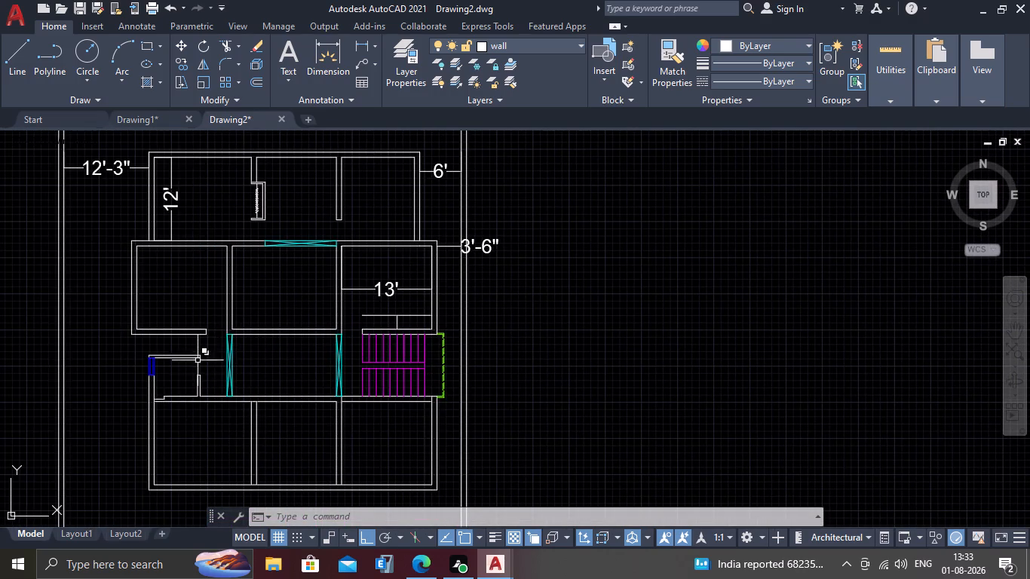
pyautogui.scroll(2, 195, 380)
pyautogui.write('dal')
pyautogui.press('Return')
pyautogui.scroll(8, 195, 381)
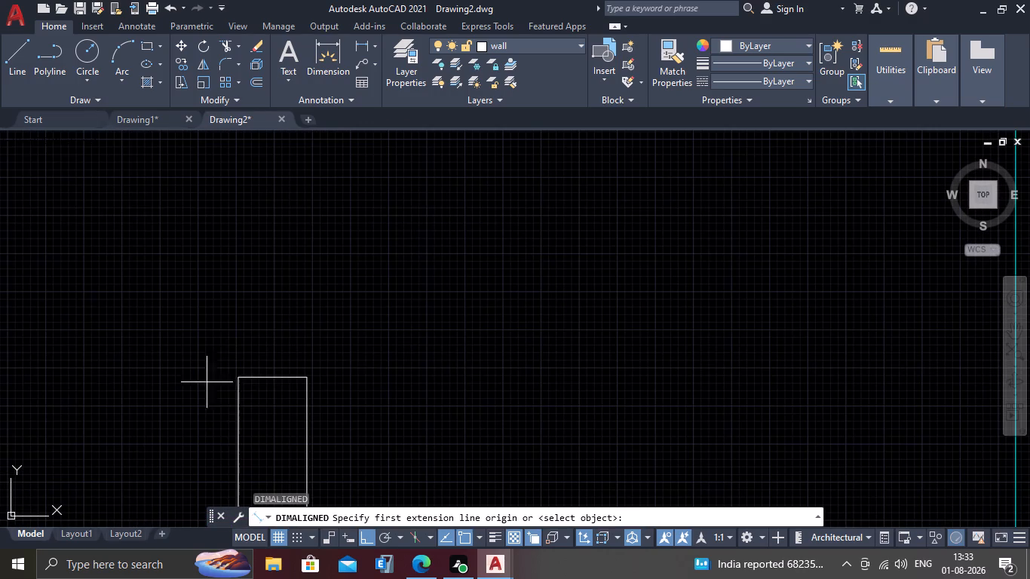
pyautogui.click(242, 376)
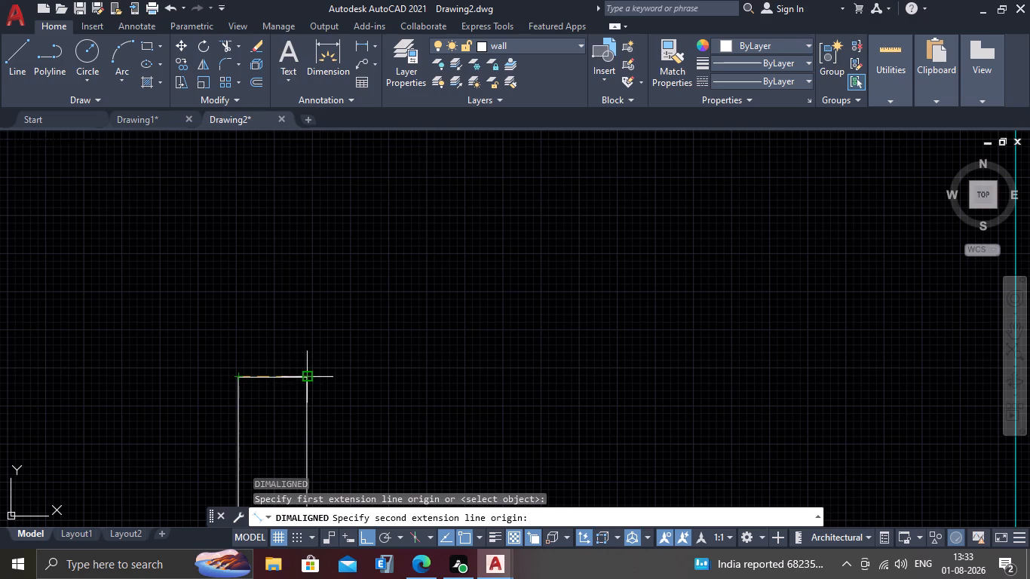
pyautogui.click(307, 380)
pyautogui.scroll(-3, 293, 348)
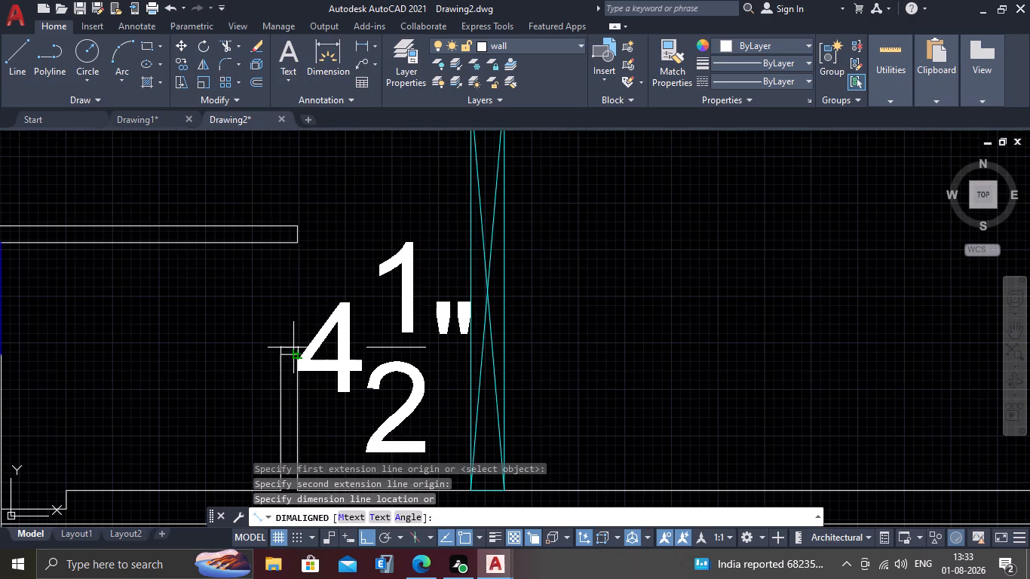
pyautogui.press('Escape')
# Measure the thickness of the existing wardrobe's south side wall in the north room, using an aligned dimension.
pyautogui.scroll(-5, 293, 348)
pyautogui.moveTo(300, 258); pyautogui.dragTo(274, 354, button='middle')
pyautogui.scroll(3, 305, 304)
pyautogui.moveTo(256, 388); pyautogui.dragTo(274, 249, button='middle')
pyautogui.scroll(3, 263, 294)
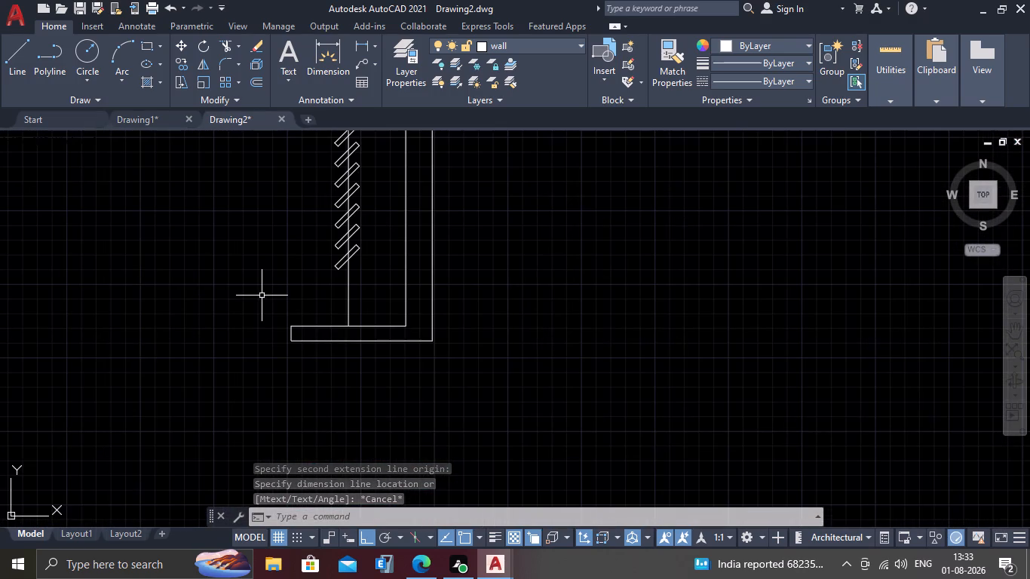
pyautogui.write('dal')
pyautogui.press('Return')
pyautogui.scroll(2, 284, 323)
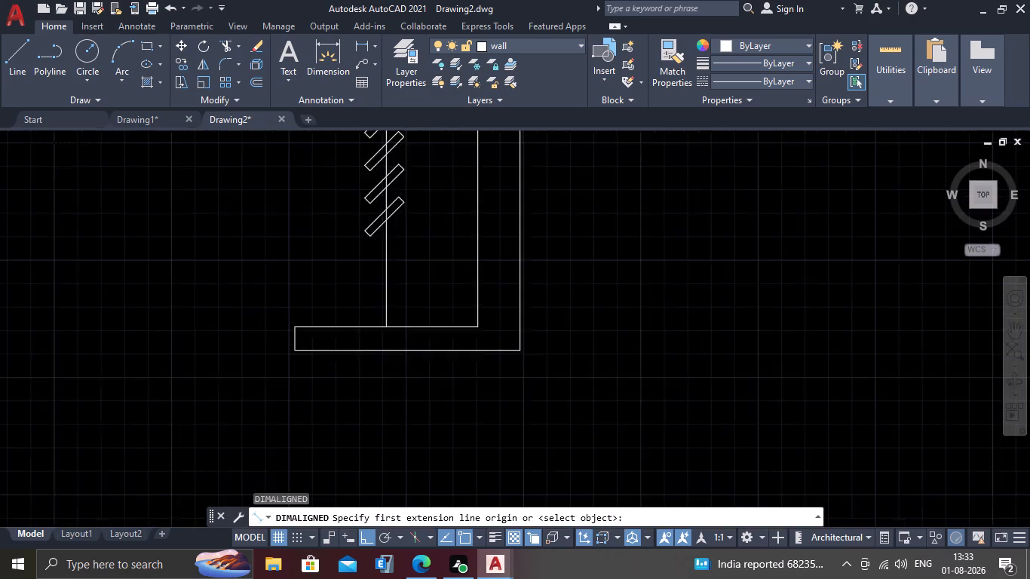
pyautogui.click(302, 329)
pyautogui.moveTo(300, 368); pyautogui.dragTo(290, 368)
pyautogui.scroll(1, 220, 360)
pyautogui.scroll(-5, 220, 360)
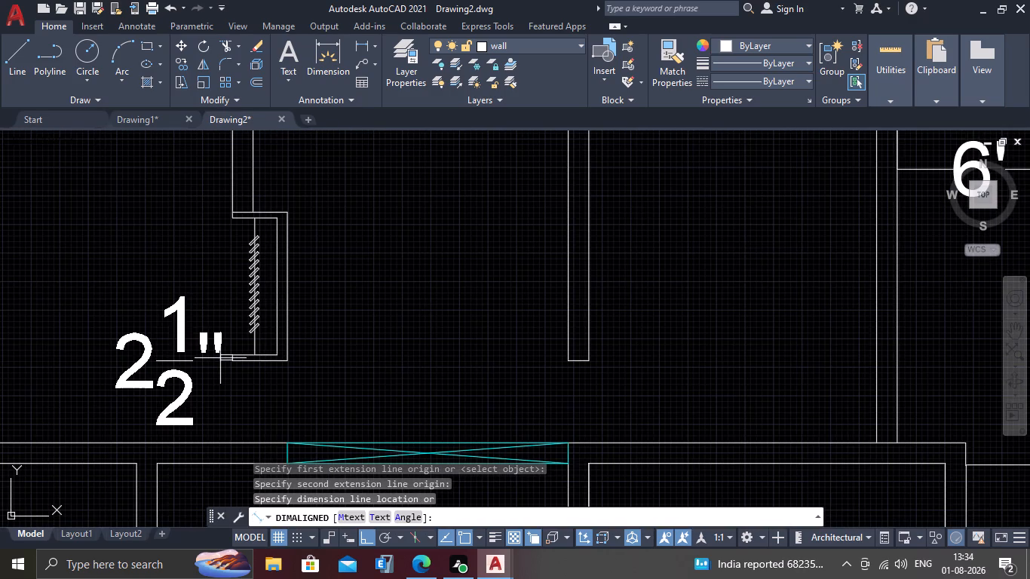
pyautogui.press('Escape')
# Offset the short 2' vertical line north of the staircase by 2.5" westward.
pyautogui.scroll(-4, 210, 329)
pyautogui.scroll(2, 315, 375)
pyautogui.moveTo(295, 383); pyautogui.dragTo(276, 268, button='middle')
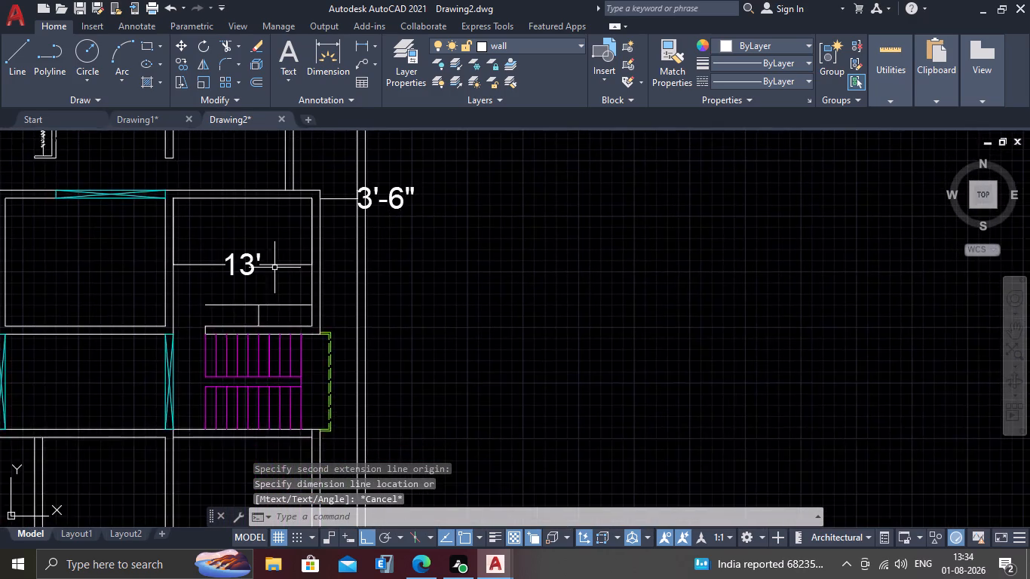
pyautogui.scroll(3, 232, 340)
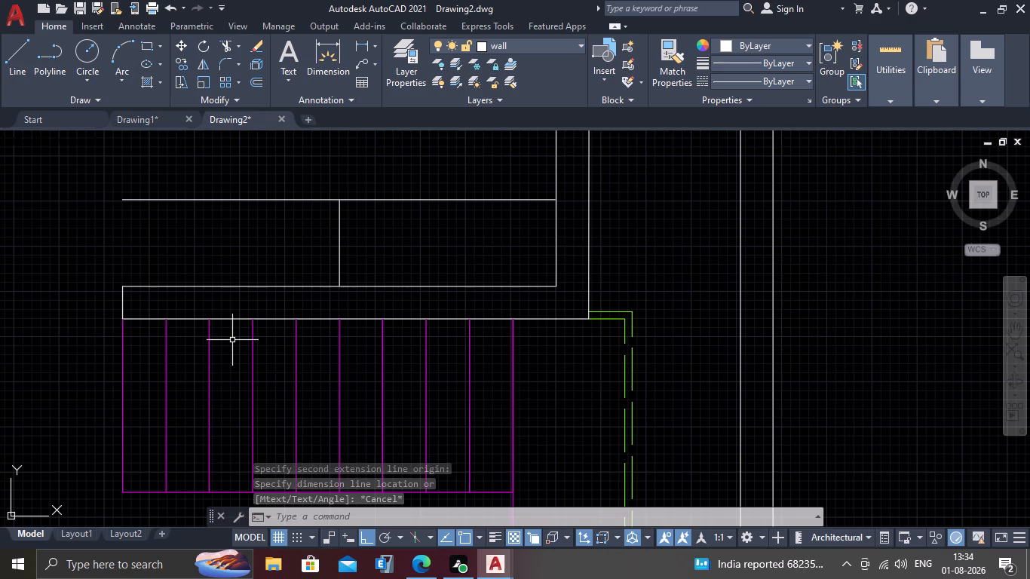
pyautogui.press('o')
pyautogui.press('Return')
pyautogui.write('2.5"')
pyautogui.press('Return')
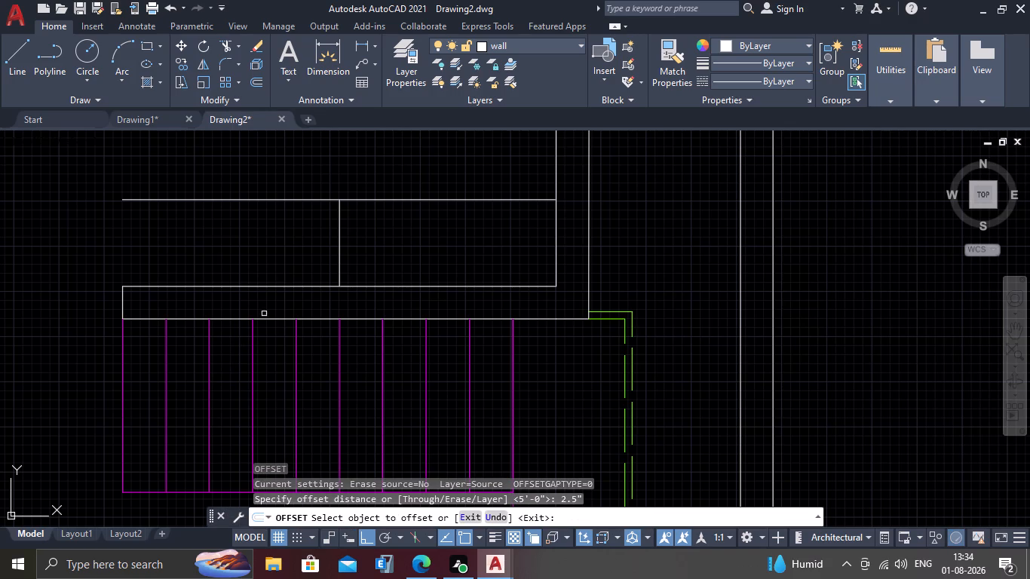
pyautogui.click(340, 264)
pyautogui.click(302, 258)
pyautogui.press('Escape')
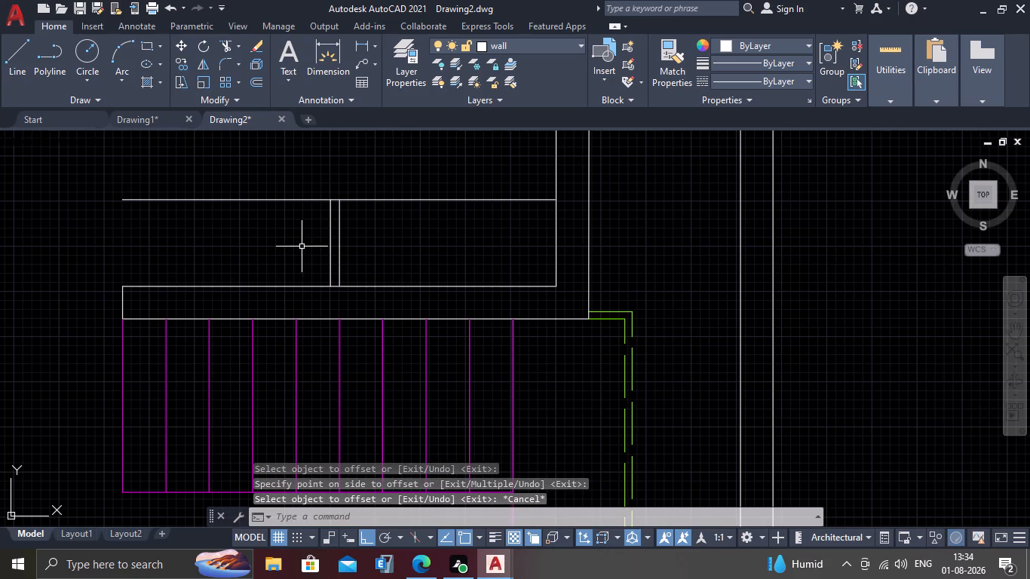
# Trim the 2' offset line on both sides of the 2.5" partition, leaving only the piece that caps its north end.
pyautogui.write('tr')
pyautogui.press('Return')
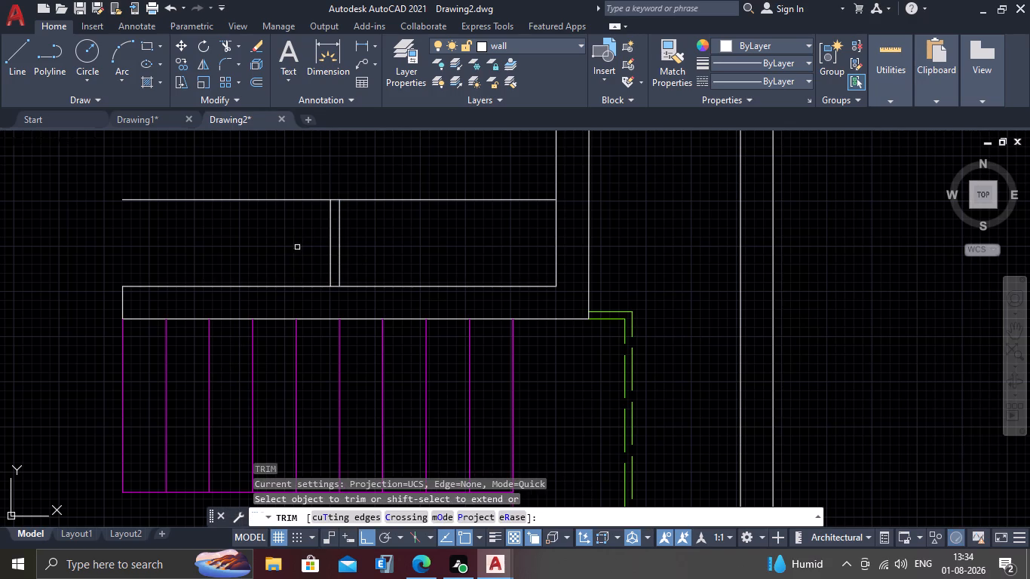
pyautogui.click(296, 238)
pyautogui.click(290, 172)
pyautogui.scroll(-2, 281, 219)
pyautogui.scroll(1, 333, 223)
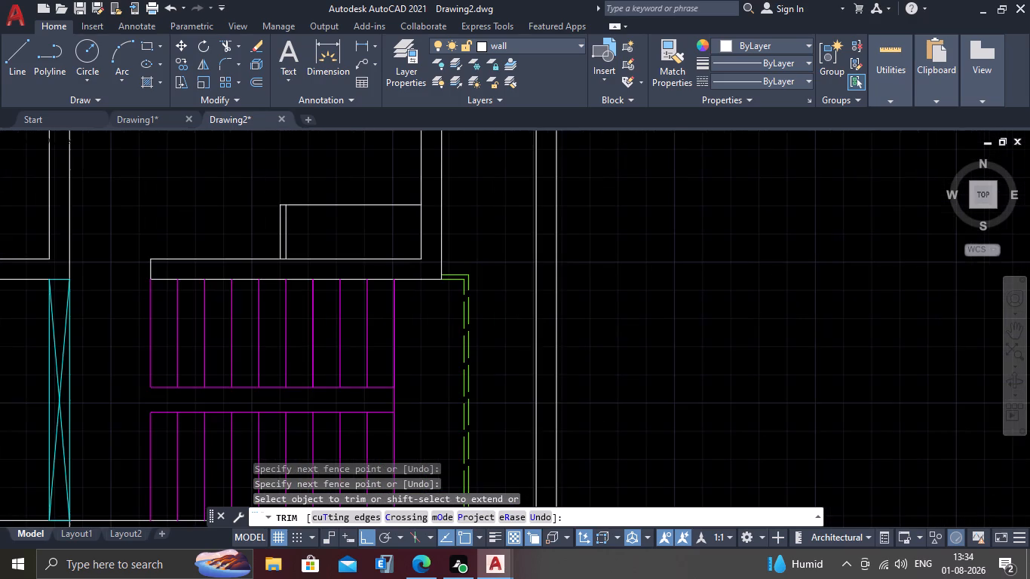
pyautogui.scroll(4, 308, 211)
pyautogui.click(285, 213)
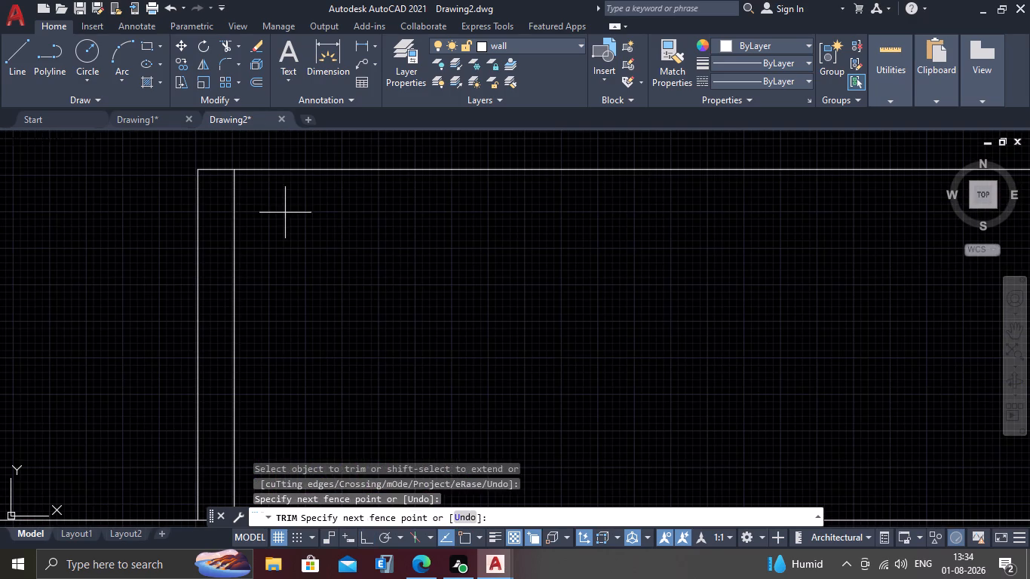
pyautogui.click(276, 155)
pyautogui.scroll(-2, 285, 224)
pyautogui.press('Escape')
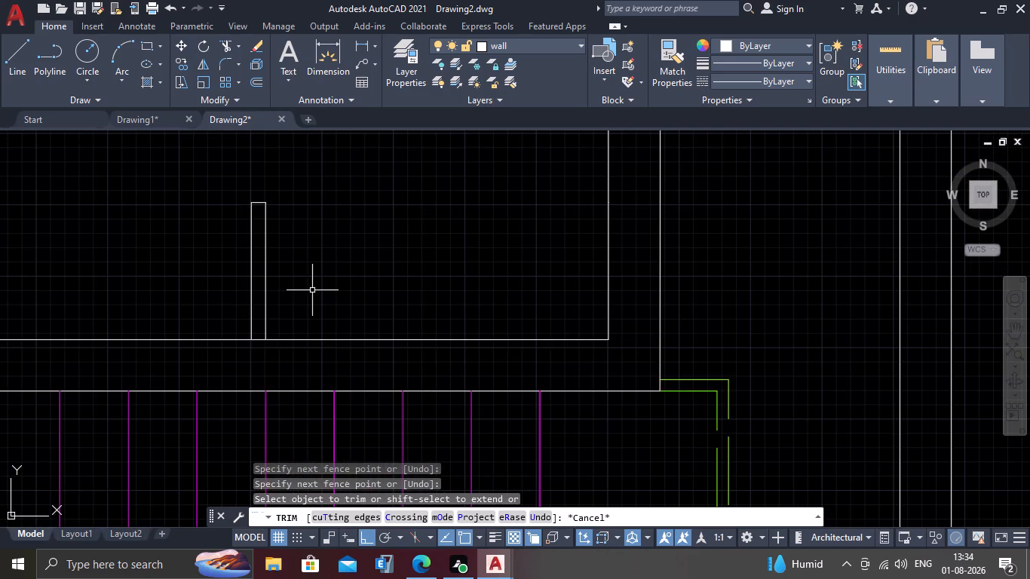
# Draw a horizontal line from the midpoint of the partition's east face to the east wall's inner face.
pyautogui.press('l')
pyautogui.press('Return')
pyautogui.moveTo(291, 301); pyautogui.dragTo(209, 306, button='middle')
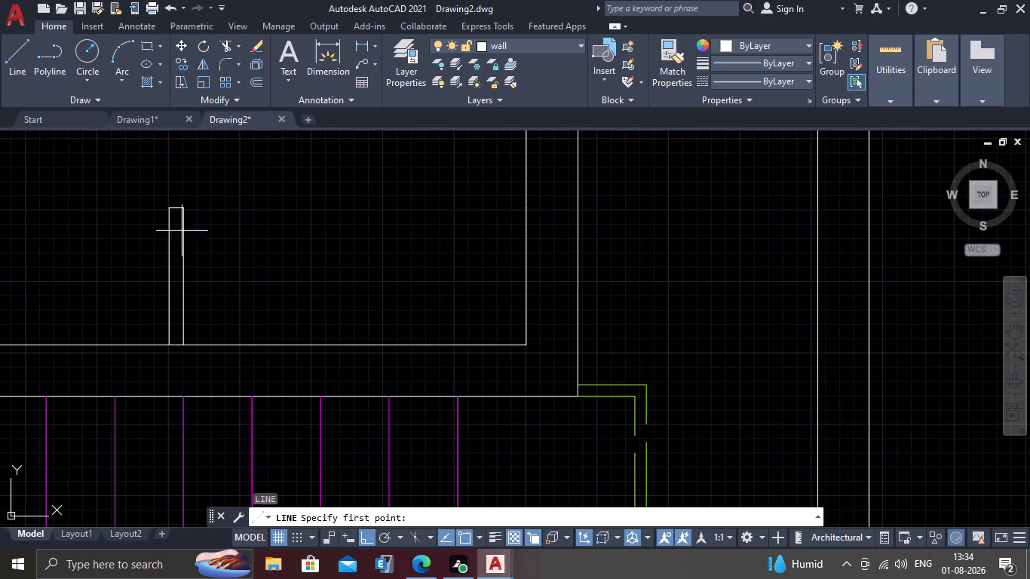
pyautogui.click(183, 273)
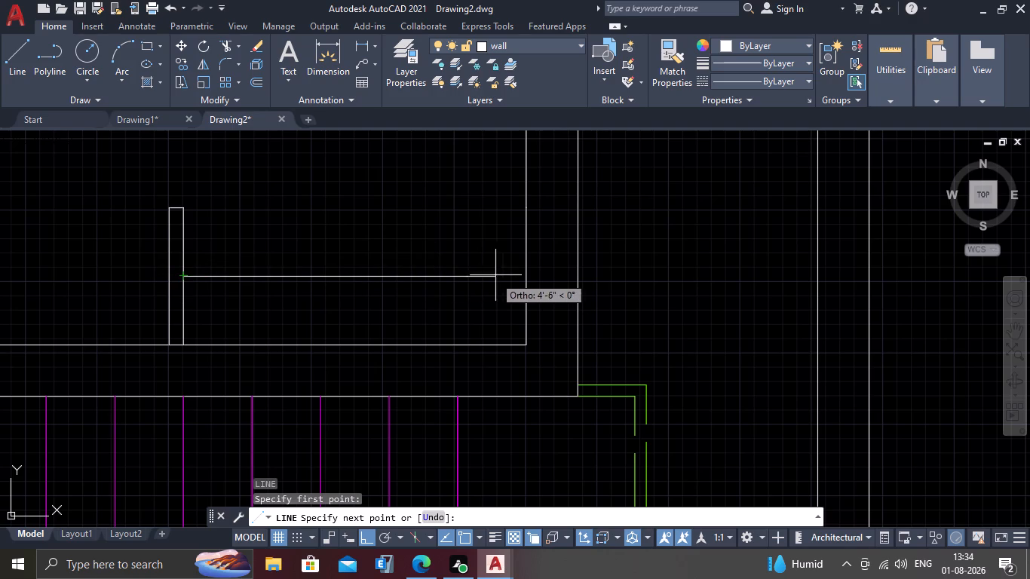
pyautogui.click(522, 273)
pyautogui.press('Escape')
# Draw a small narrow rectangle rotated 45 degrees across the wardrobe's horizontal centre line, near the partition.
pyautogui.scroll(-1, 259, 306)
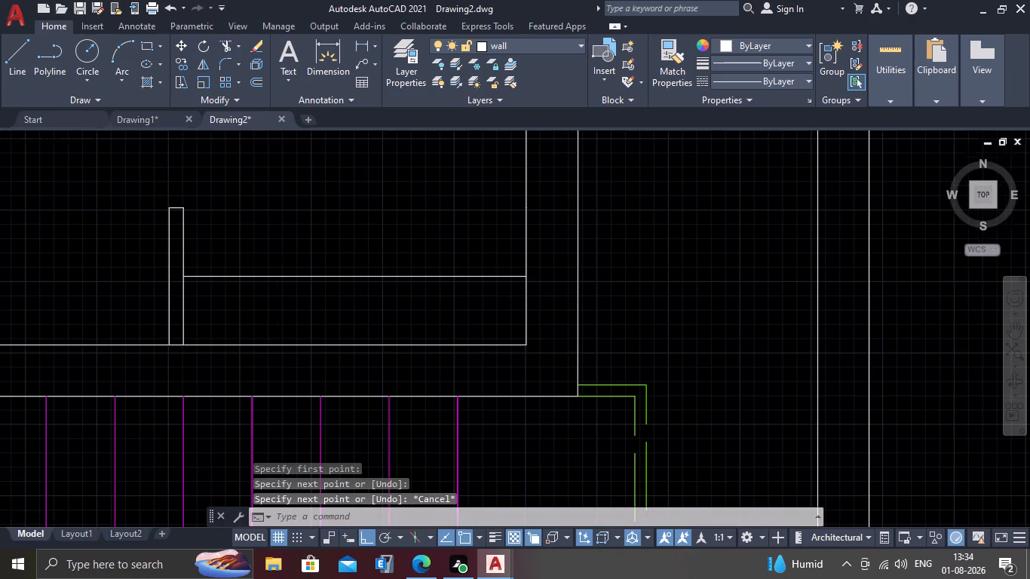
pyautogui.scroll(-1, 259, 307)
pyautogui.moveTo(252, 311); pyautogui.dragTo(247, 283, button='middle')
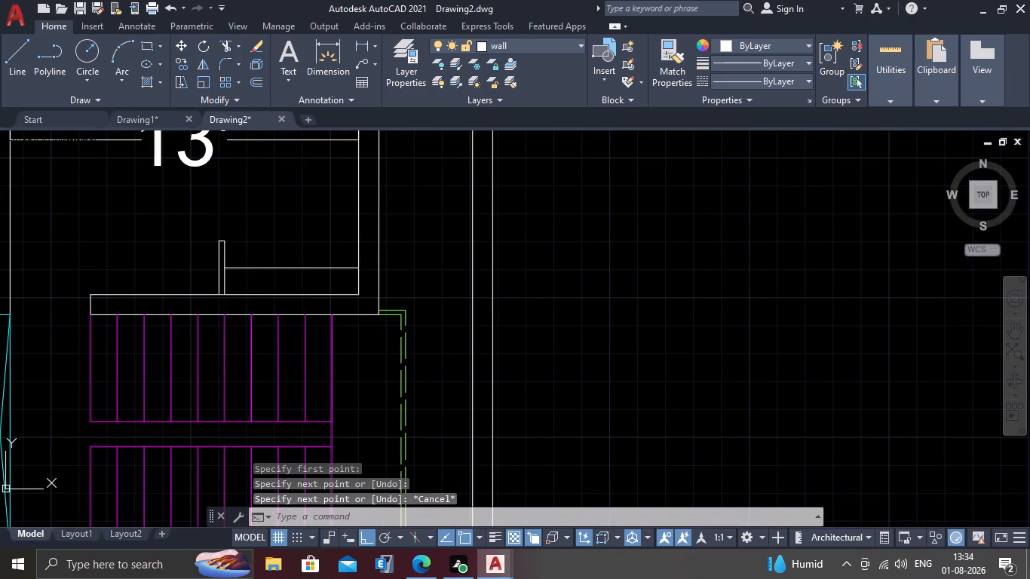
pyautogui.write('rec')
pyautogui.press('Return')
pyautogui.scroll(2, 207, 271)
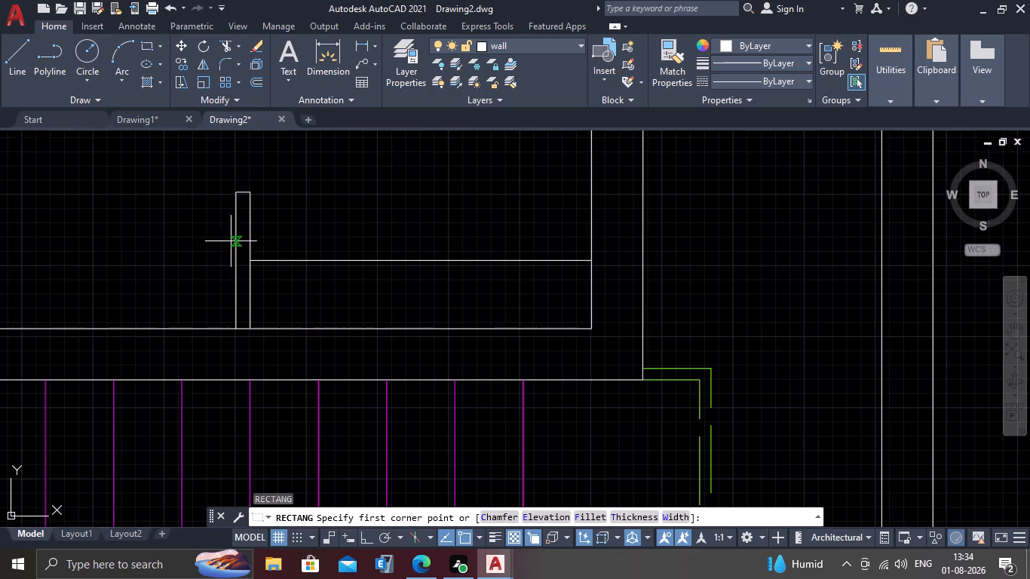
pyautogui.click(268, 237)
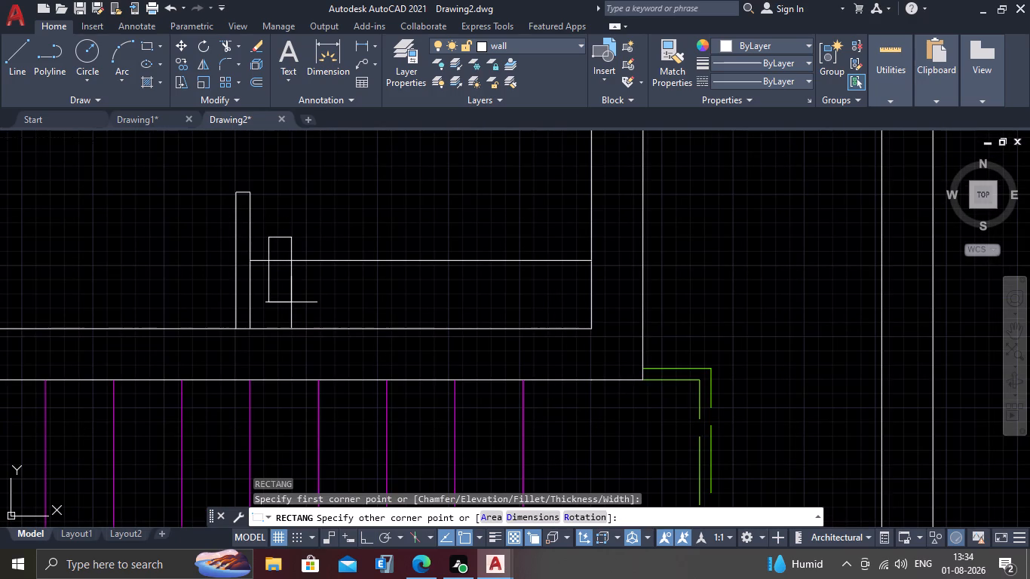
pyautogui.press('r')
pyautogui.press('Return')
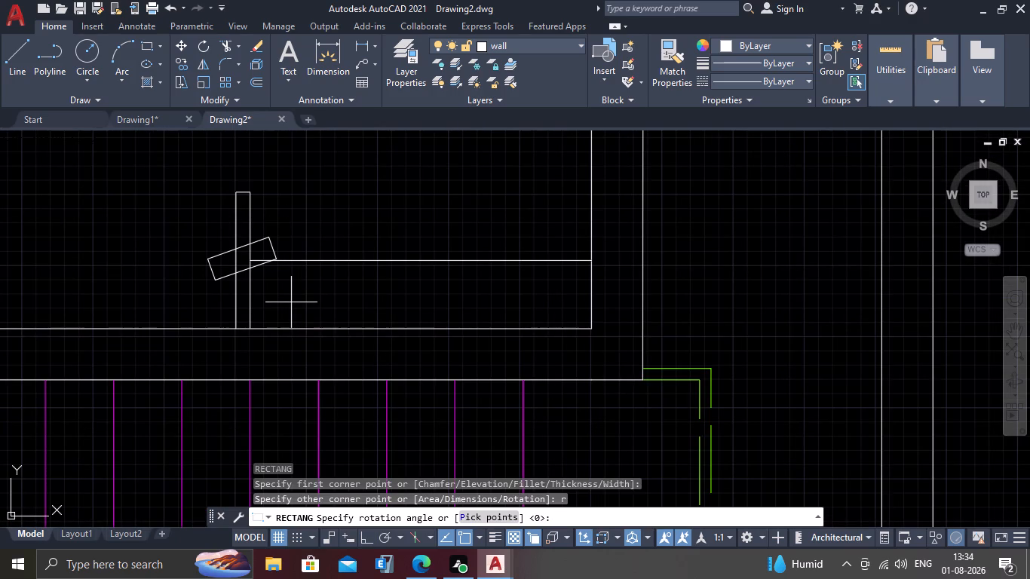
pyautogui.write('45')
pyautogui.press('Return')
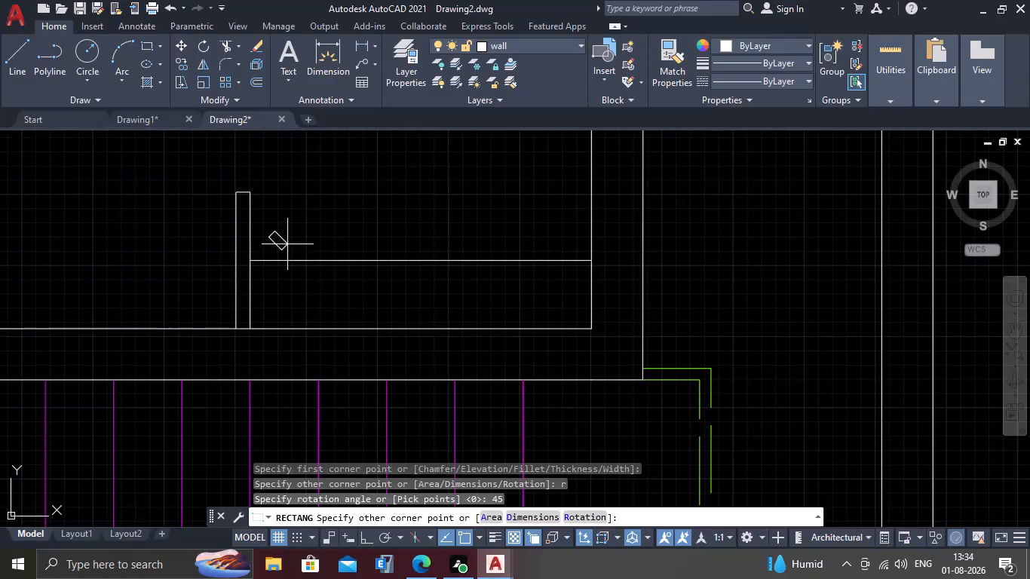
pyautogui.click(302, 291)
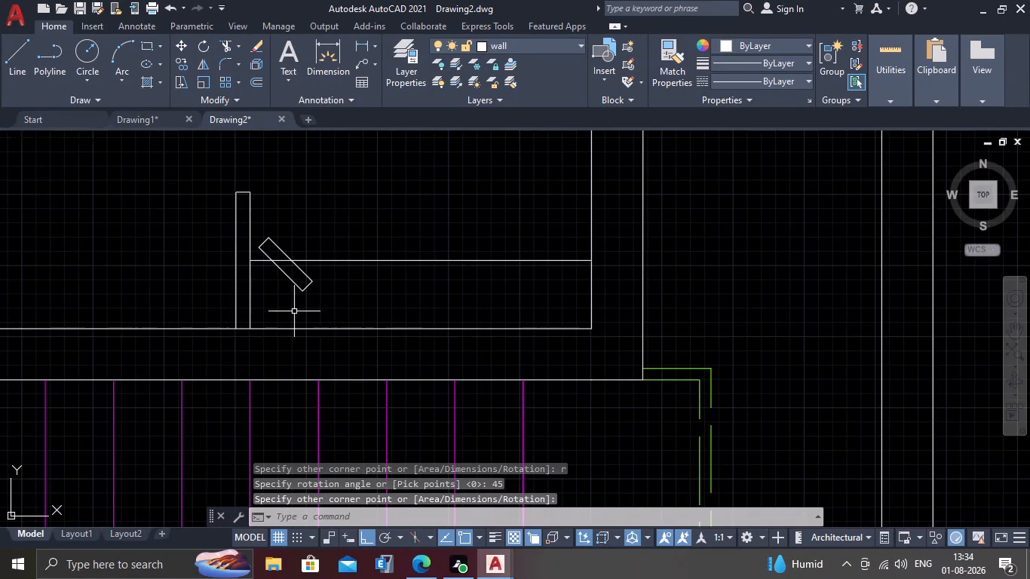
pyautogui.press('Escape')
# Move the rotated rectangle by its centre straight onto the wardrobe's horizontal centre line.
pyautogui.scroll(1, 284, 263)
pyautogui.click(272, 227)
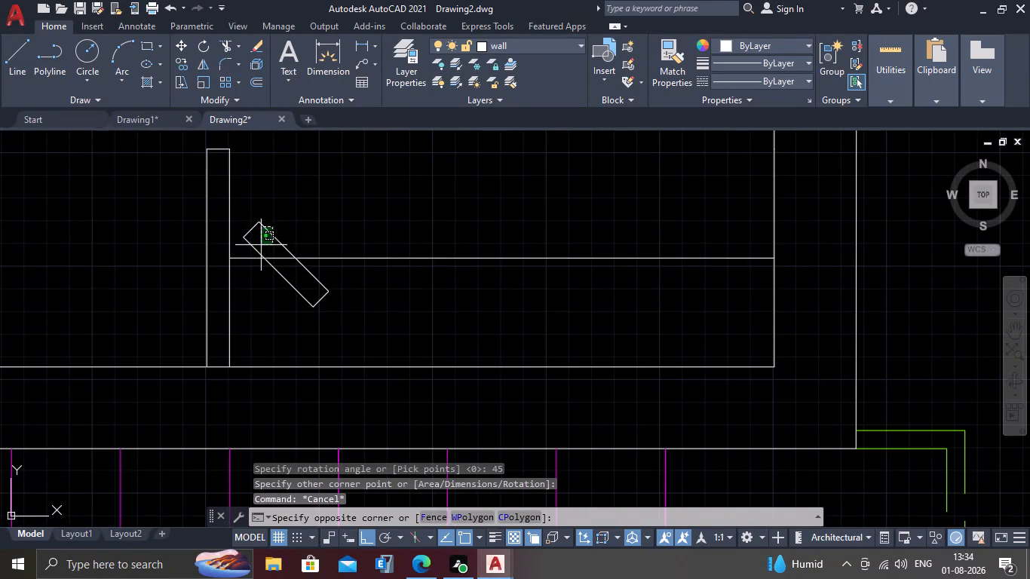
pyautogui.click(261, 247)
pyautogui.press('m')
pyautogui.press('Return')
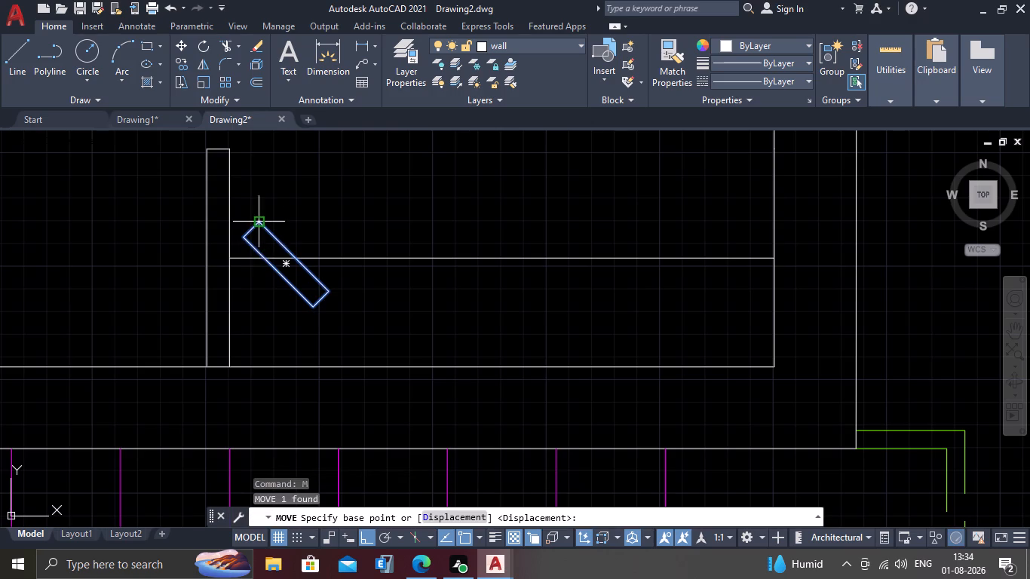
pyautogui.click(289, 264)
pyautogui.click(284, 256)
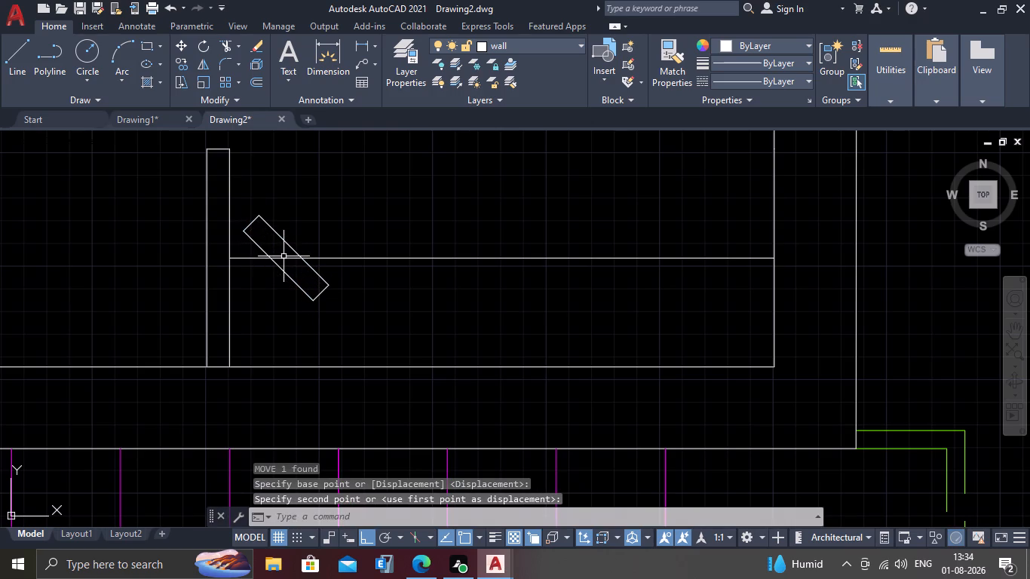
pyautogui.press('Escape')
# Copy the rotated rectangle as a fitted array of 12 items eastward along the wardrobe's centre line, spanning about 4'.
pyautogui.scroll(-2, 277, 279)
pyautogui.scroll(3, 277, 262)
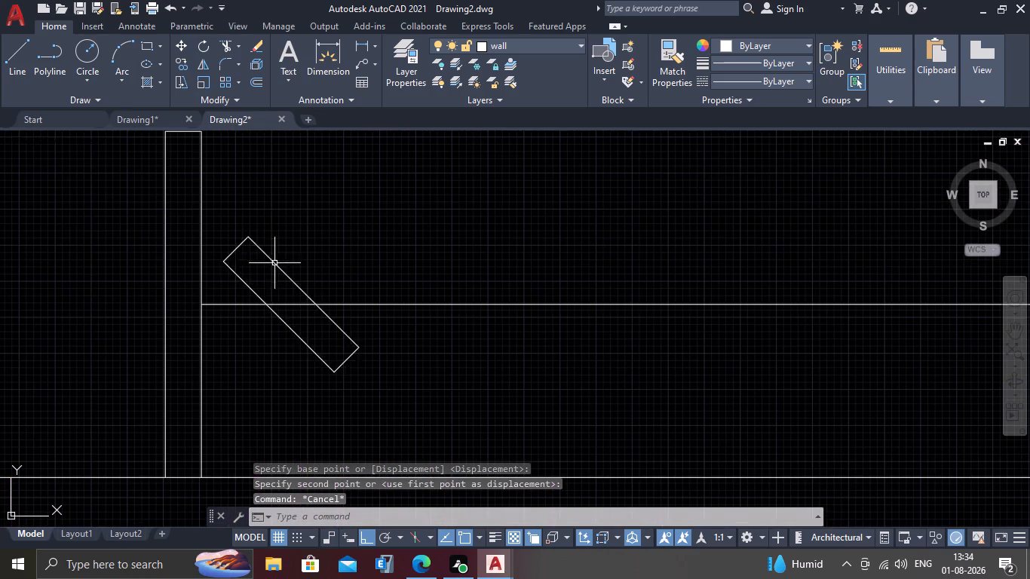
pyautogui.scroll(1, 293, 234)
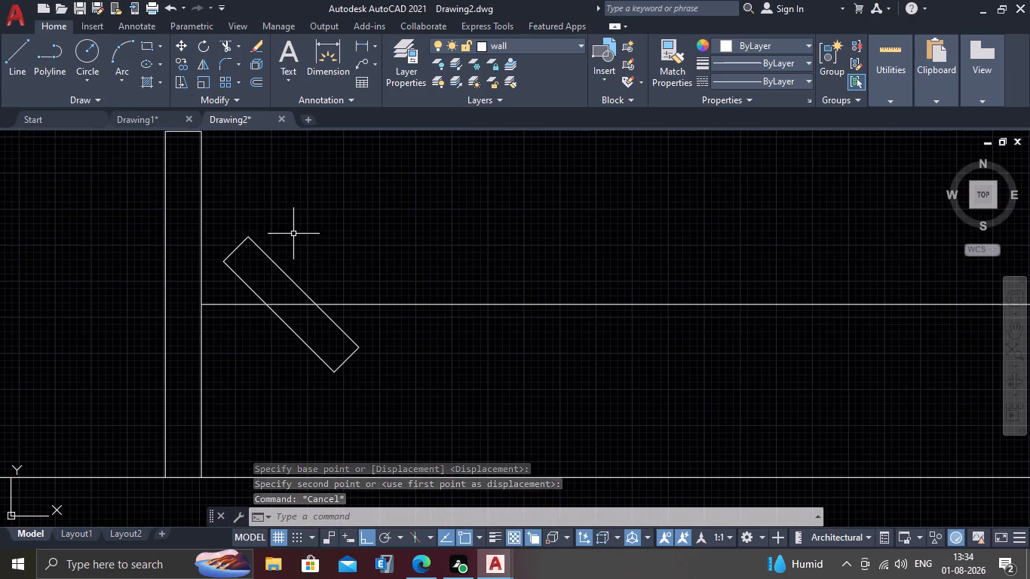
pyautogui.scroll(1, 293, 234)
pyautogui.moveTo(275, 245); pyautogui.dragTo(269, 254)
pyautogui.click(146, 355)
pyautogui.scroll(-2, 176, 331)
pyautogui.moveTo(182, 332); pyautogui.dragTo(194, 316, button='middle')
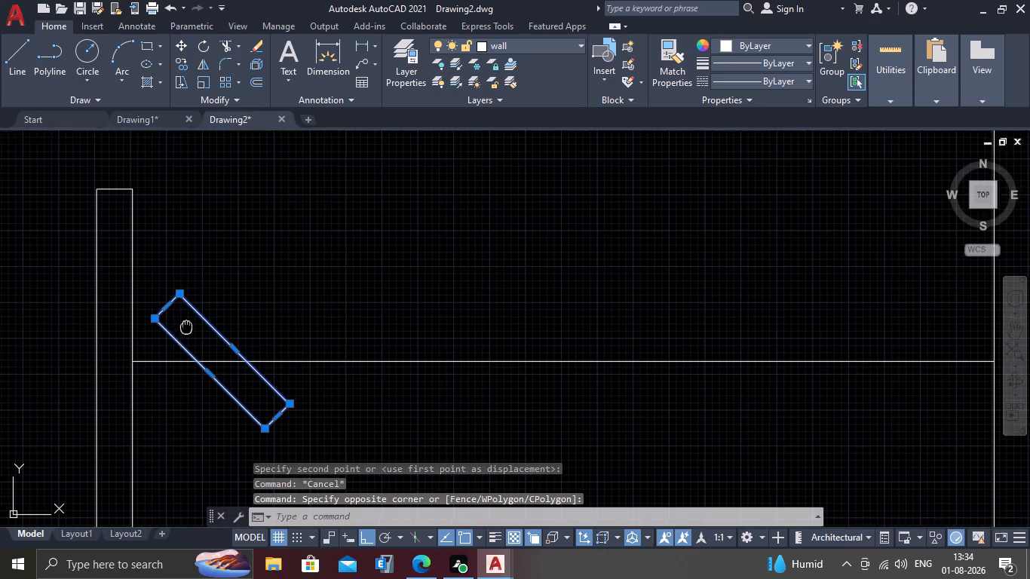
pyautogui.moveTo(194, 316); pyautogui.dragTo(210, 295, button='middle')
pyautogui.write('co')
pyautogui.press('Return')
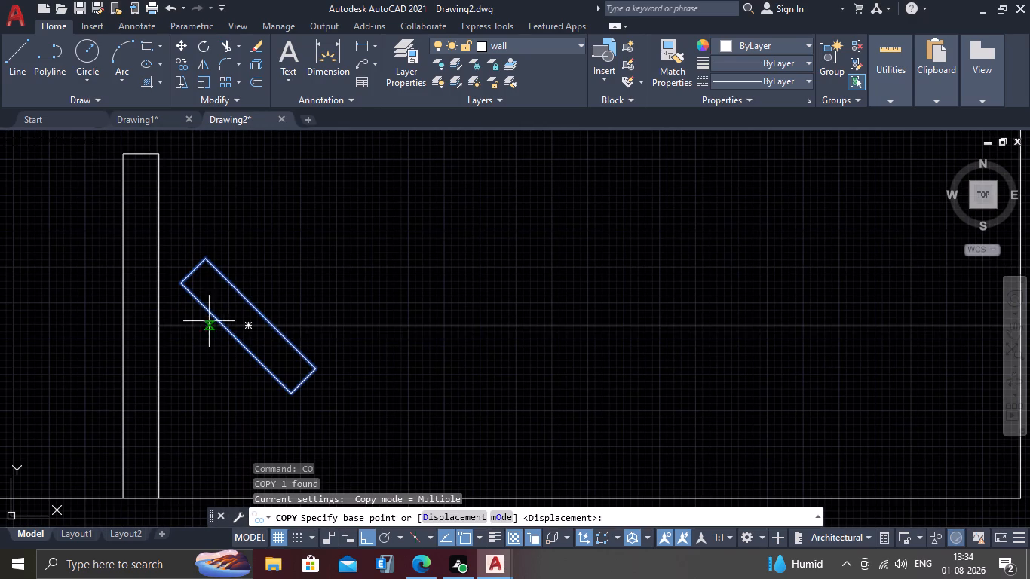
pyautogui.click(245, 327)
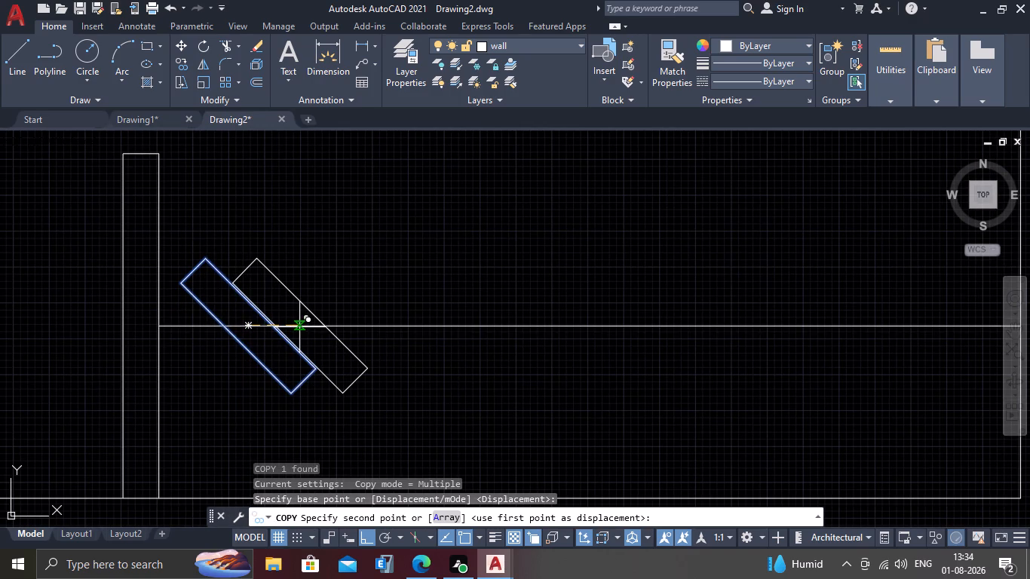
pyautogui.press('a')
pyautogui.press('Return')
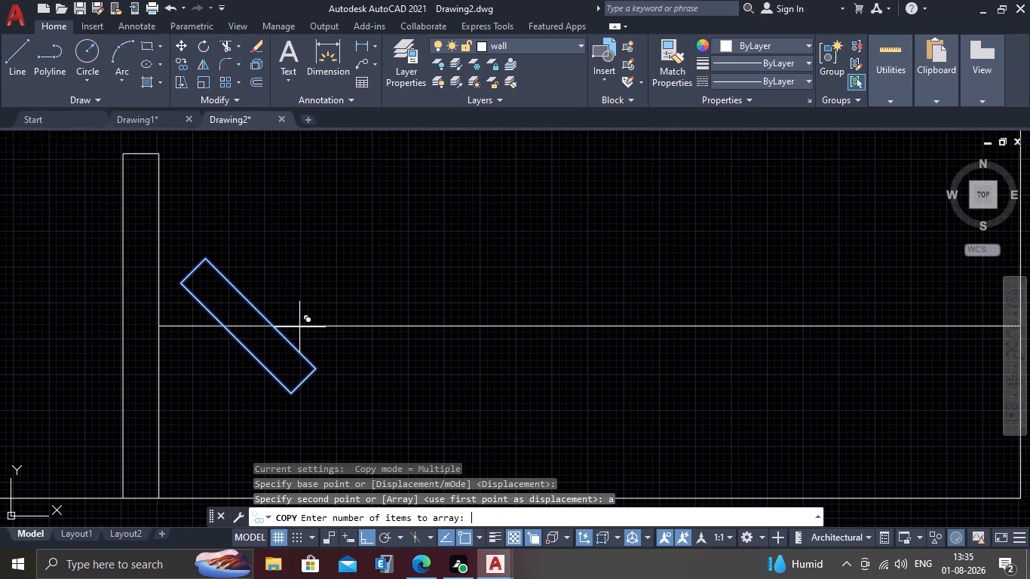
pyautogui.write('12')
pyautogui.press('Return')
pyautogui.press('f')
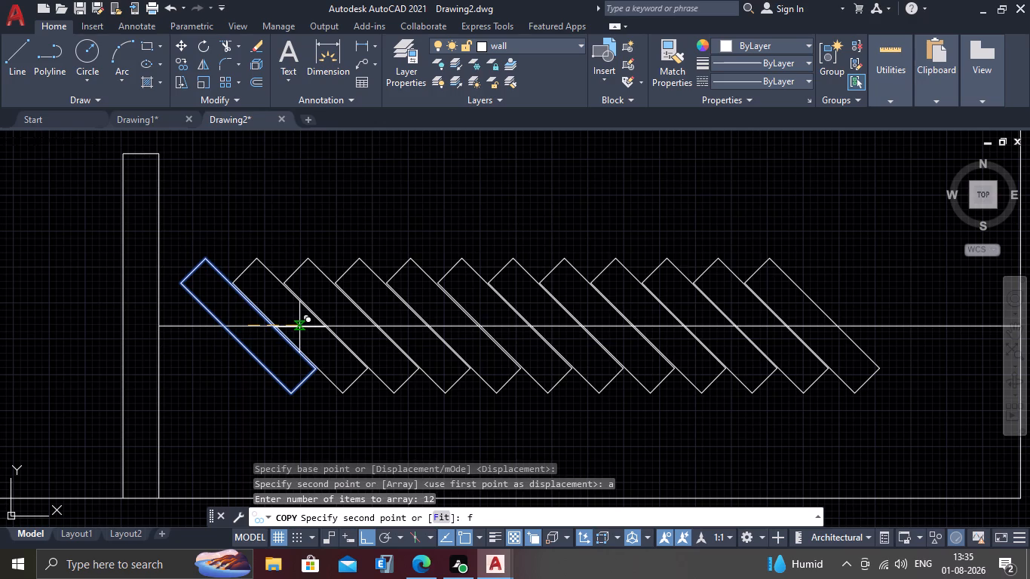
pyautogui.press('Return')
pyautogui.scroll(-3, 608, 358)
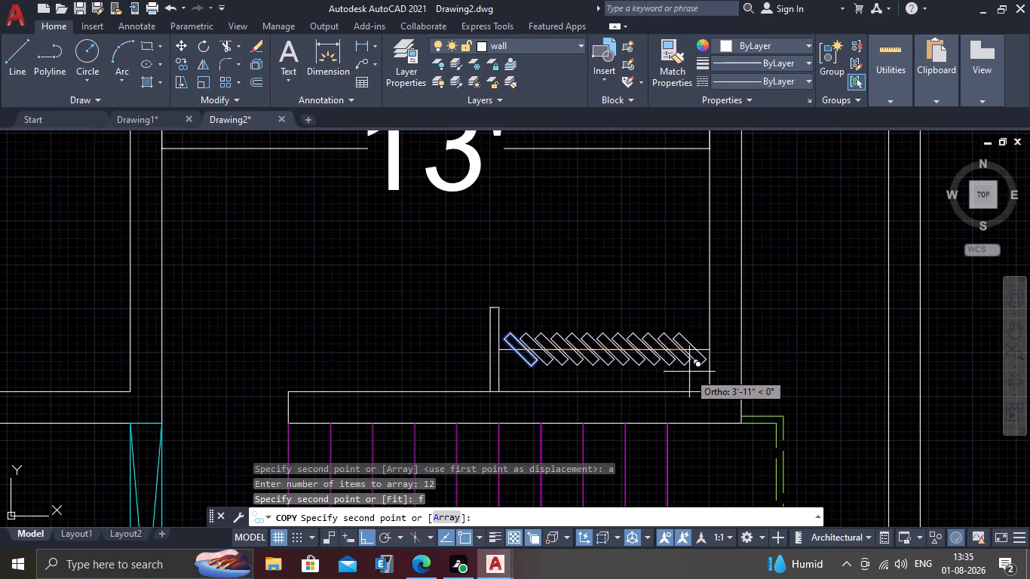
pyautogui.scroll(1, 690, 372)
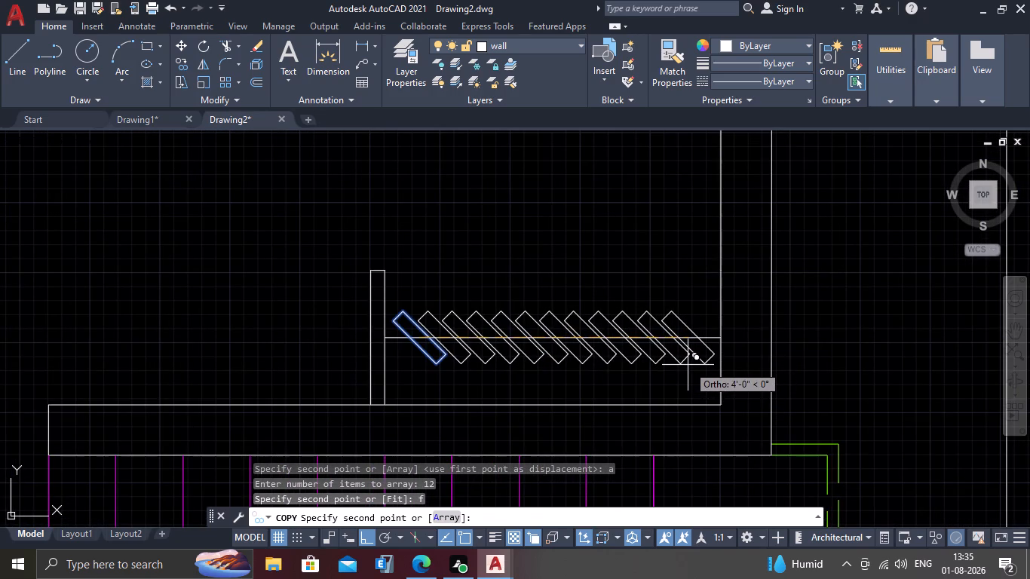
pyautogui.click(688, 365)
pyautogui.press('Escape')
# Compare the new hanger row with the existing hangers in the wardrobe beside the 12' room.
pyautogui.scroll(-2, 550, 383)
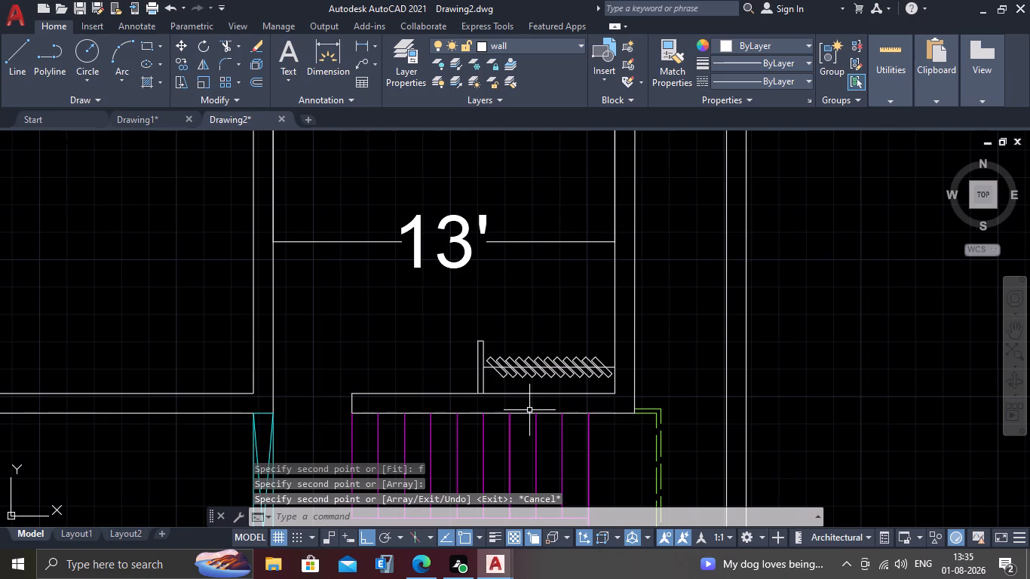
pyautogui.scroll(-1, 530, 409)
pyautogui.moveTo(507, 430); pyautogui.dragTo(504, 323, button='middle')
pyautogui.scroll(-3, 502, 323)
pyautogui.moveTo(427, 350); pyautogui.dragTo(458, 323, button='middle')
pyautogui.scroll(1, 445, 320)
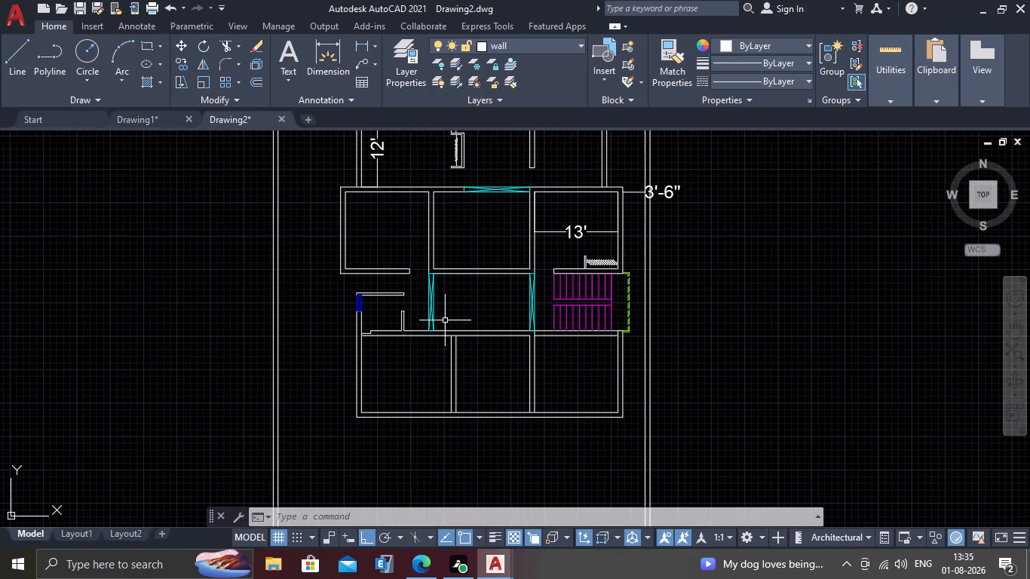
pyautogui.moveTo(445, 320); pyautogui.dragTo(438, 399, button='middle')
pyautogui.scroll(2, 434, 259)
pyautogui.moveTo(457, 244); pyautogui.dragTo(440, 315, button='middle')
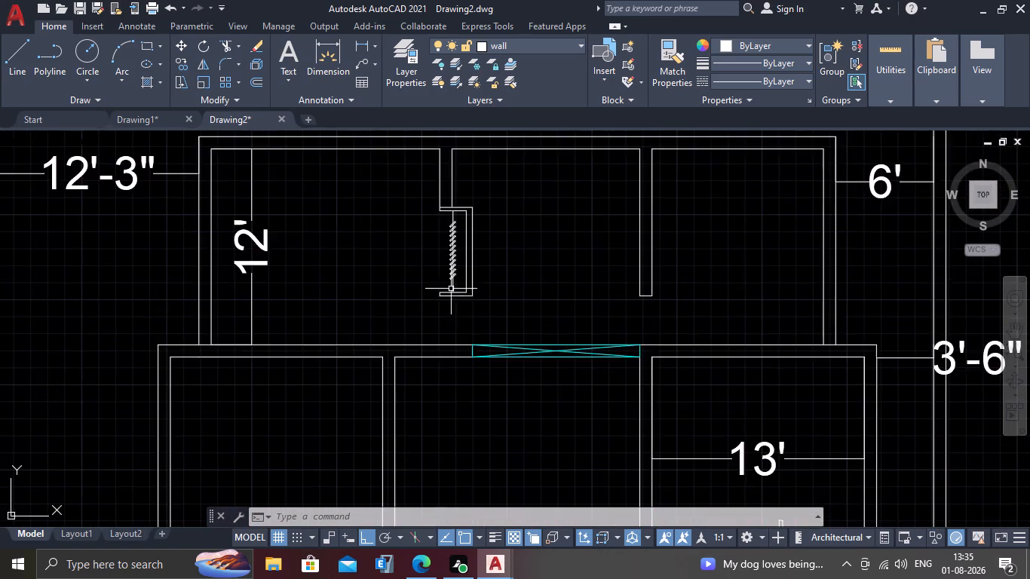
pyautogui.scroll(2, 452, 288)
pyautogui.scroll(-4, 449, 288)
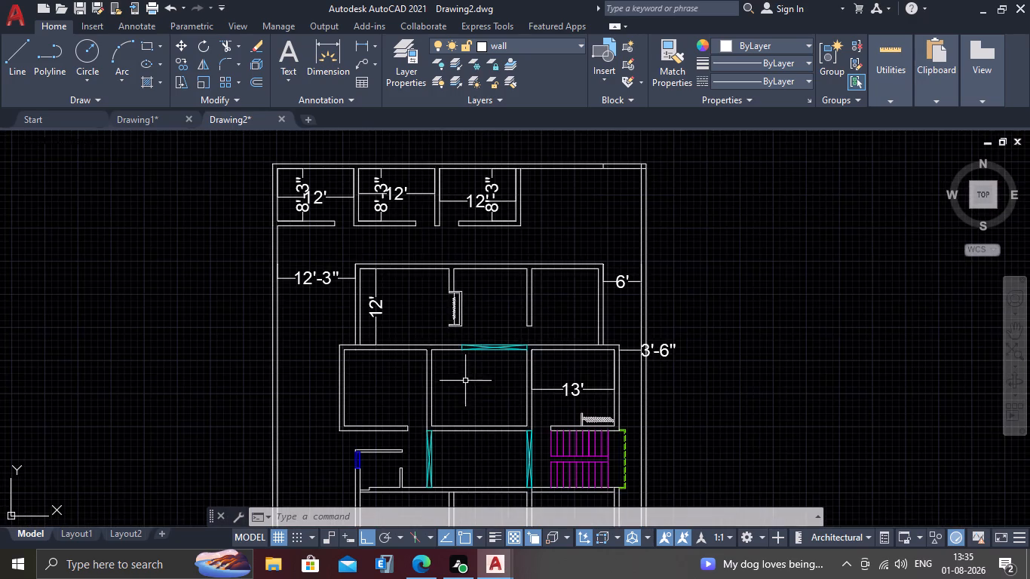
pyautogui.moveTo(465, 393); pyautogui.dragTo(422, 302, button='middle')
pyautogui.scroll(2, 417, 291)
pyautogui.moveTo(406, 274); pyautogui.dragTo(379, 366, button='middle')
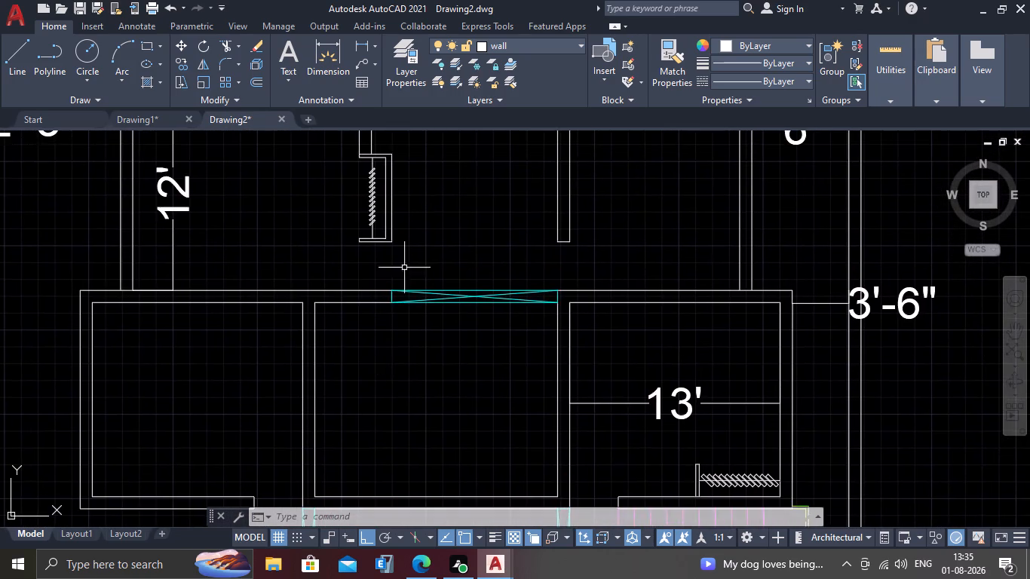
pyautogui.scroll(2, 403, 180)
pyautogui.scroll(1, 317, 241)
pyautogui.click(321, 253)
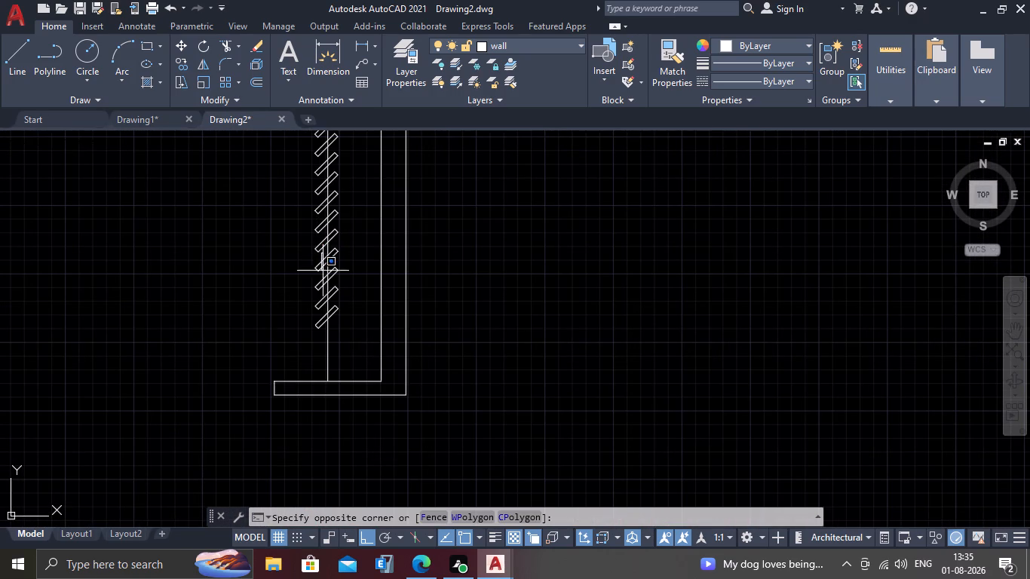
pyautogui.press('Escape')
pyautogui.scroll(-3, 306, 288)
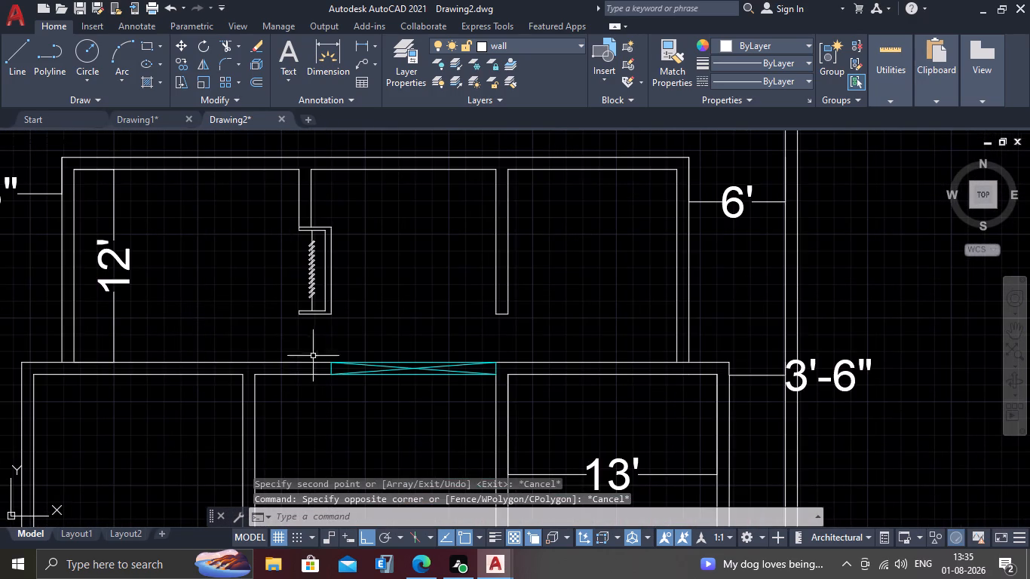
pyautogui.moveTo(464, 395); pyautogui.dragTo(397, 202, button='middle')
pyautogui.scroll(-2, 621, 376)
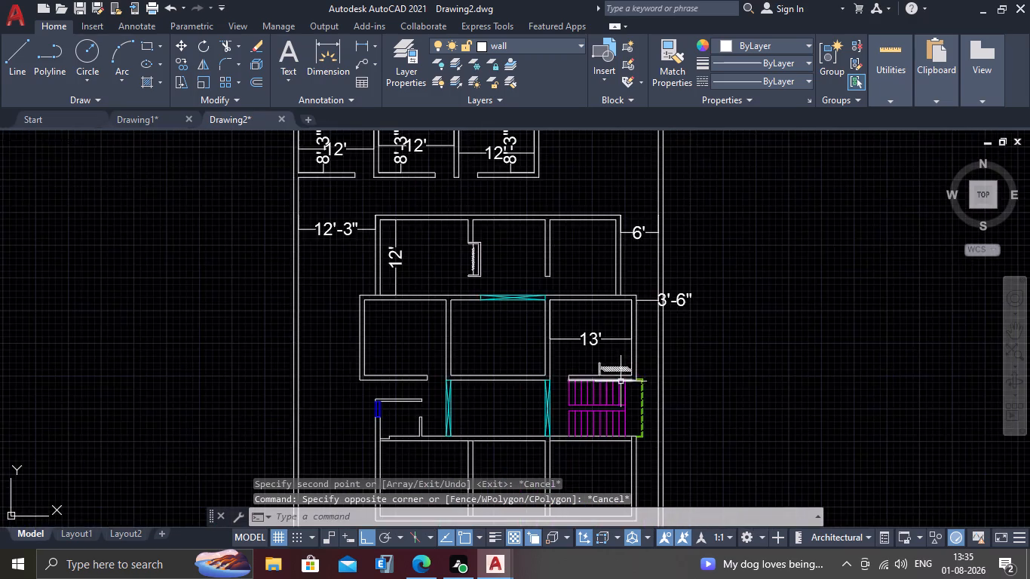
pyautogui.scroll(5, 621, 381)
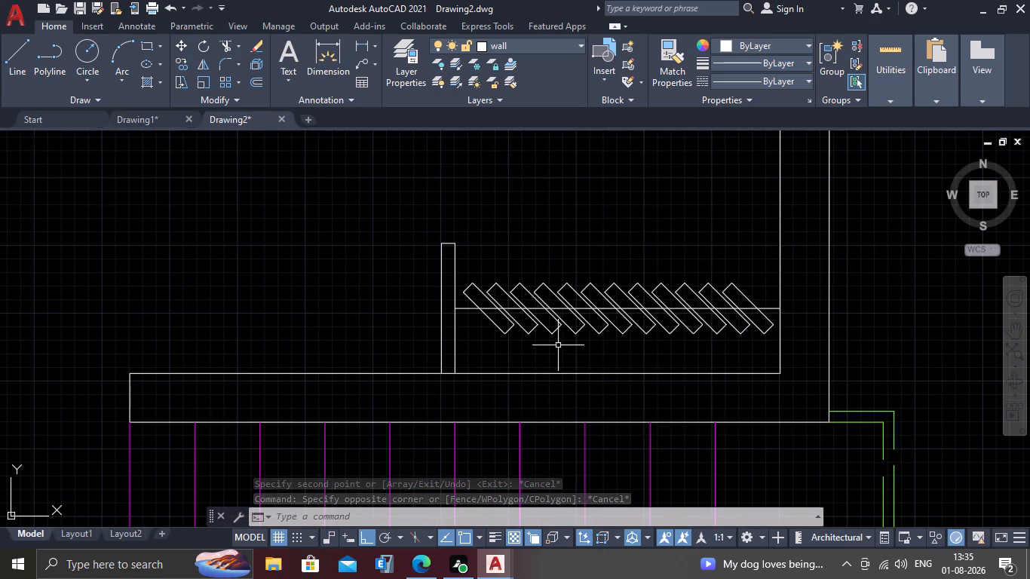
pyautogui.scroll(-5, 557, 345)
# Erase all the hanger rectangles and the horizontal centre line from the wardrobe in the 13' room.
pyautogui.scroll(1, 324, 252)
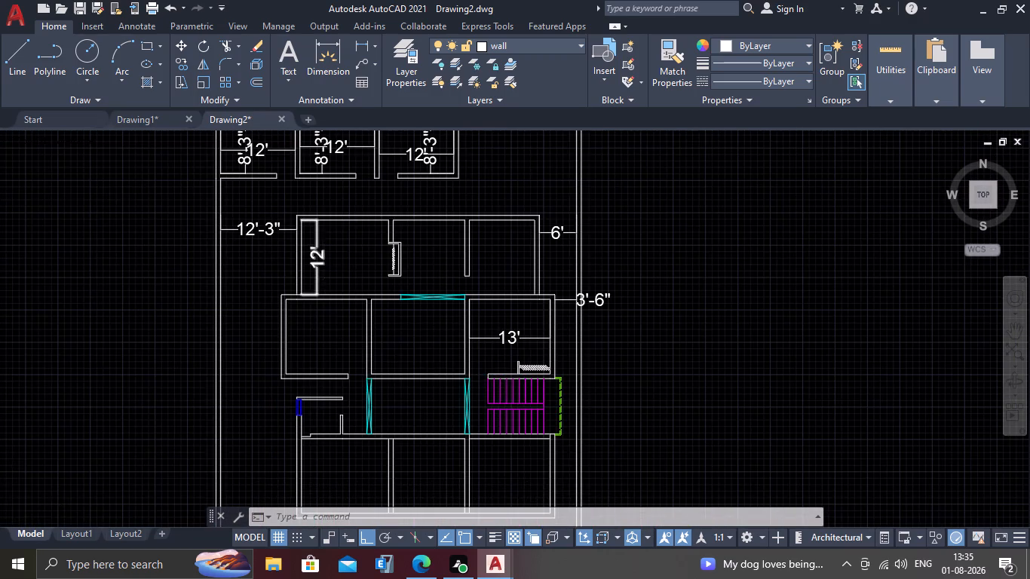
pyautogui.moveTo(645, 466); pyautogui.dragTo(612, 375, button='middle')
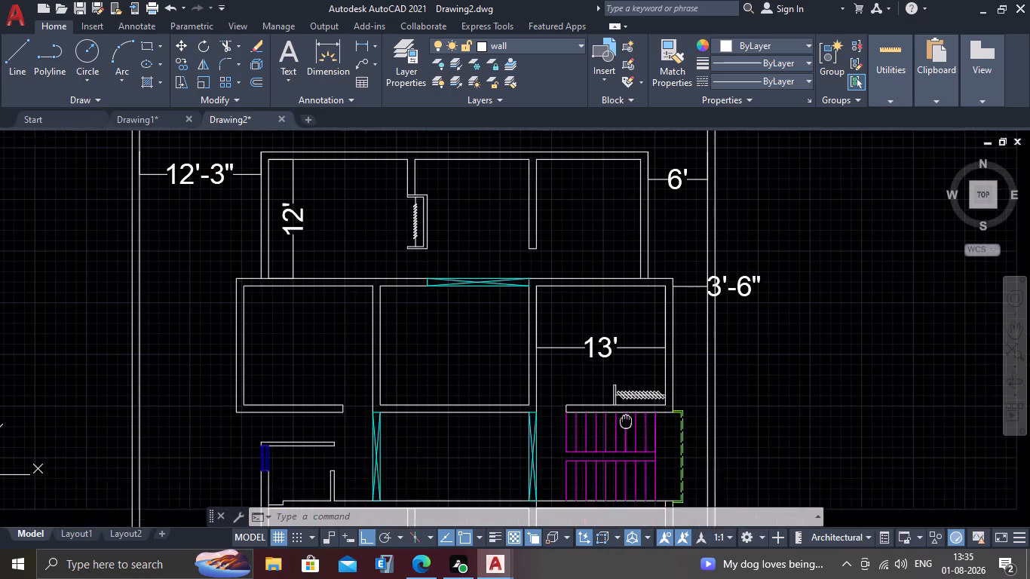
pyautogui.moveTo(612, 375); pyautogui.dragTo(596, 345, button='middle')
pyautogui.scroll(4, 610, 337)
pyautogui.click(731, 222)
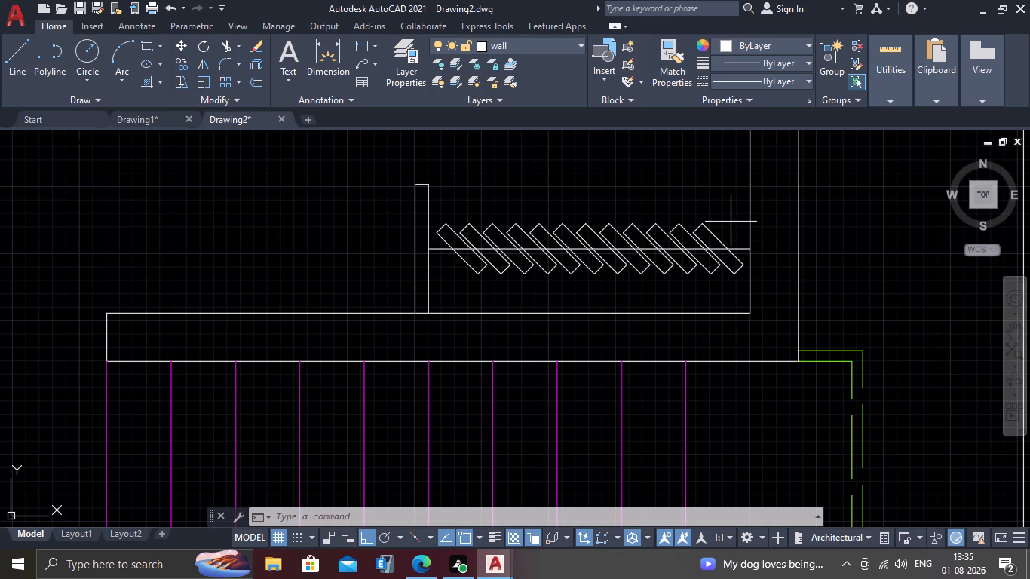
pyautogui.click(455, 285)
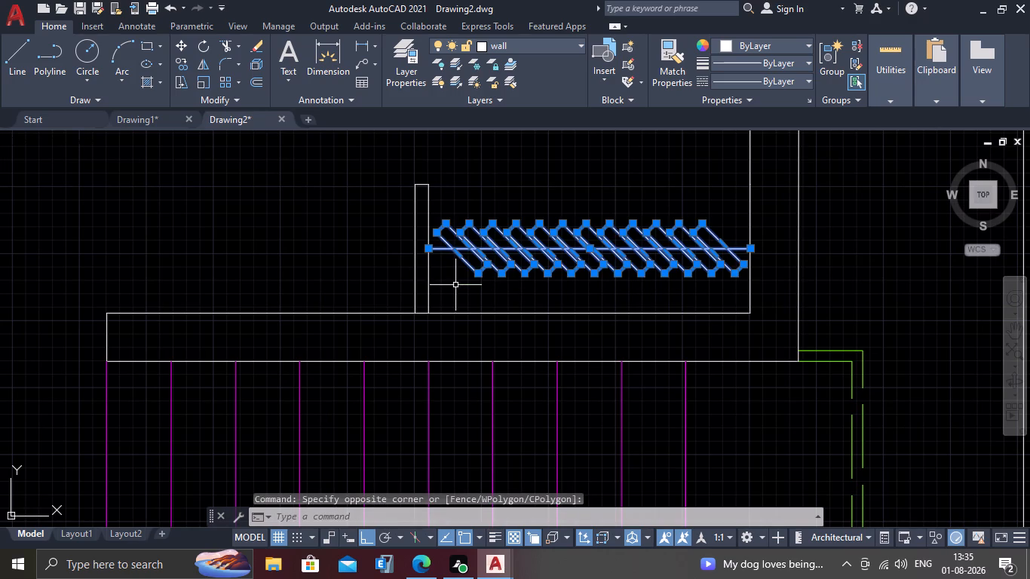
pyautogui.press('Delete')
# Copy the vertical rod line and its hangers from the wardrobe beside the 12' room to the empty space east of the plan.
pyautogui.scroll(-3, 467, 276)
pyautogui.scroll(-1, 222, 267)
pyautogui.moveTo(222, 271); pyautogui.dragTo(267, 375, button='middle')
pyautogui.scroll(-1, 267, 375)
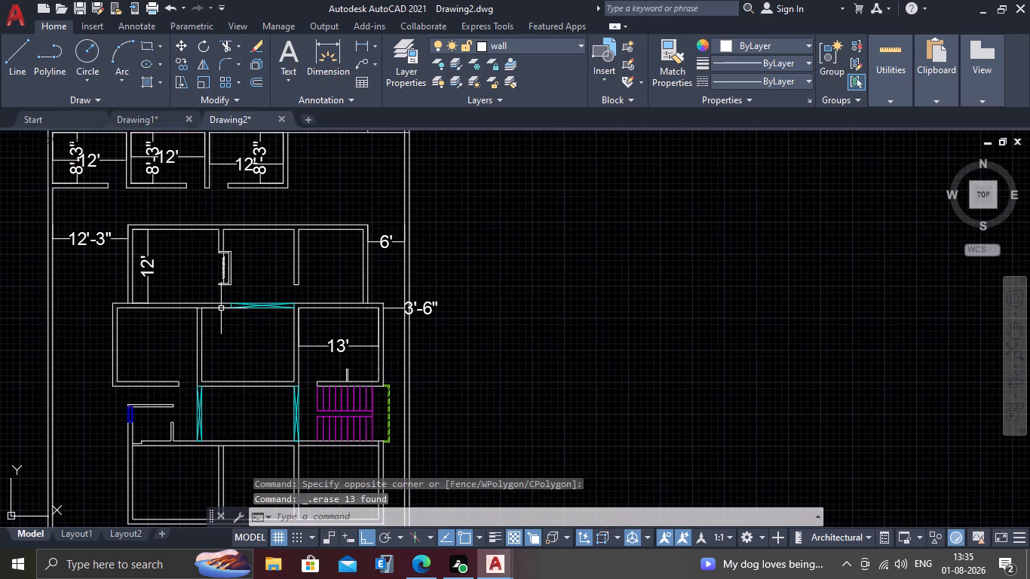
pyautogui.scroll(2, 210, 225)
pyautogui.moveTo(241, 345); pyautogui.dragTo(241, 289, button='middle')
pyautogui.scroll(2, 264, 261)
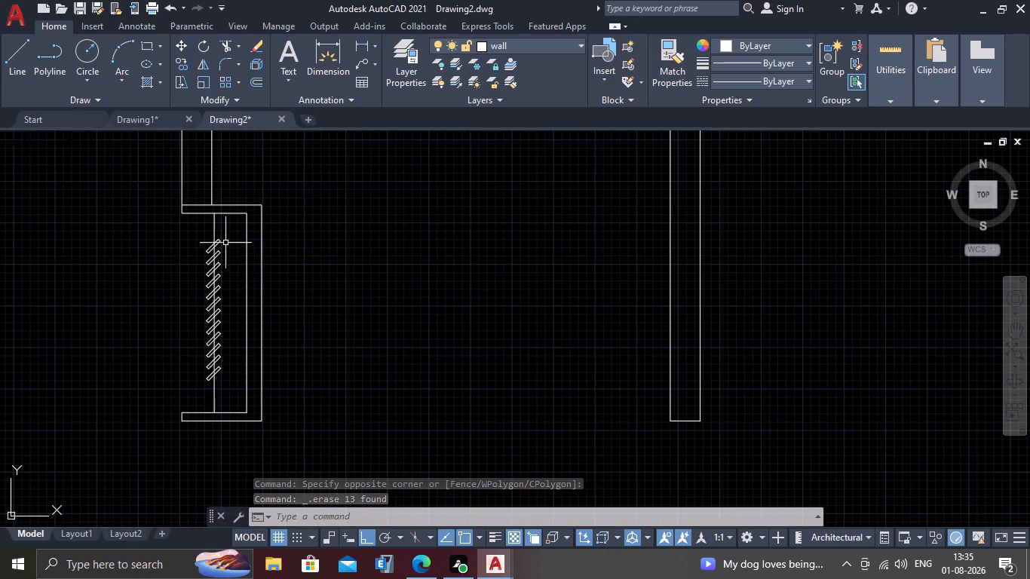
pyautogui.click(226, 232)
pyautogui.click(192, 391)
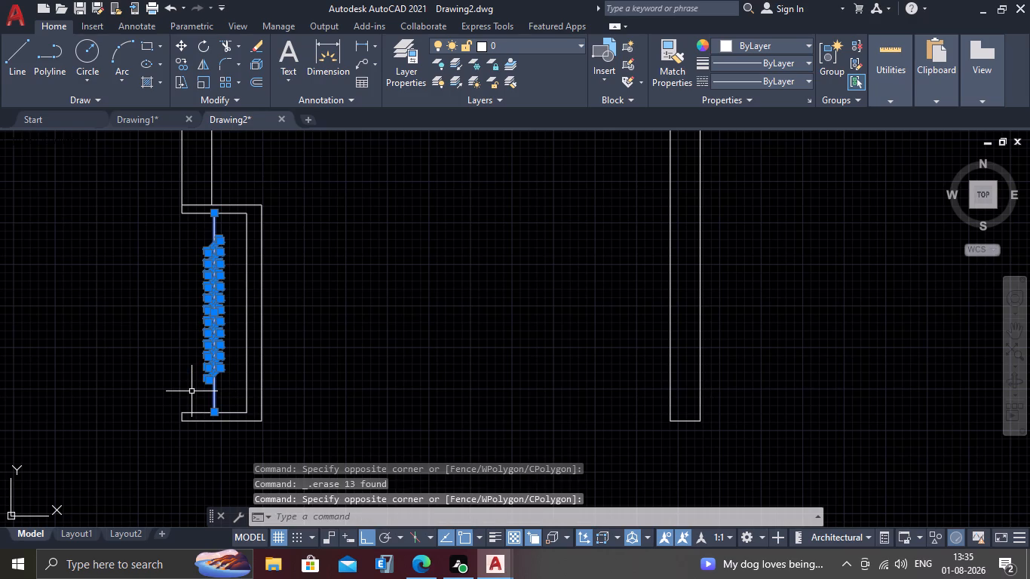
pyautogui.write('co')
pyautogui.press('Return')
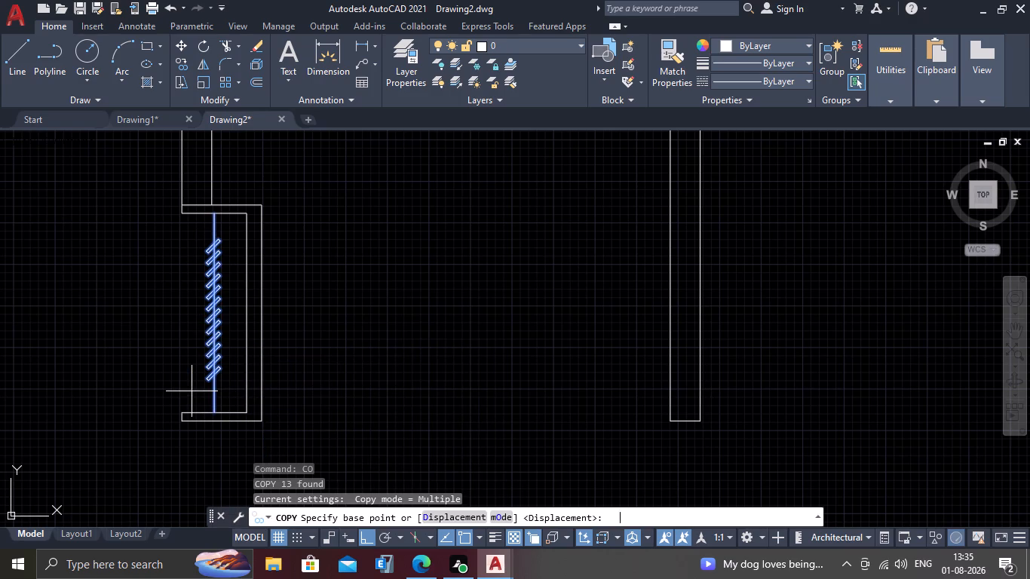
pyautogui.click(218, 216)
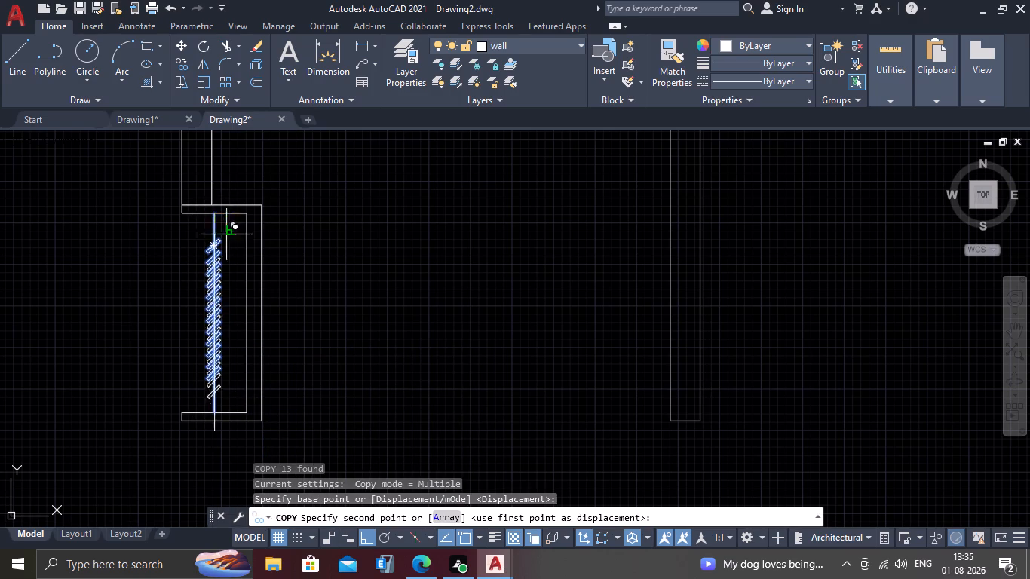
pyautogui.scroll(-3, 445, 309)
pyautogui.scroll(1, 454, 348)
pyautogui.scroll(-1, 454, 348)
pyautogui.click(795, 349)
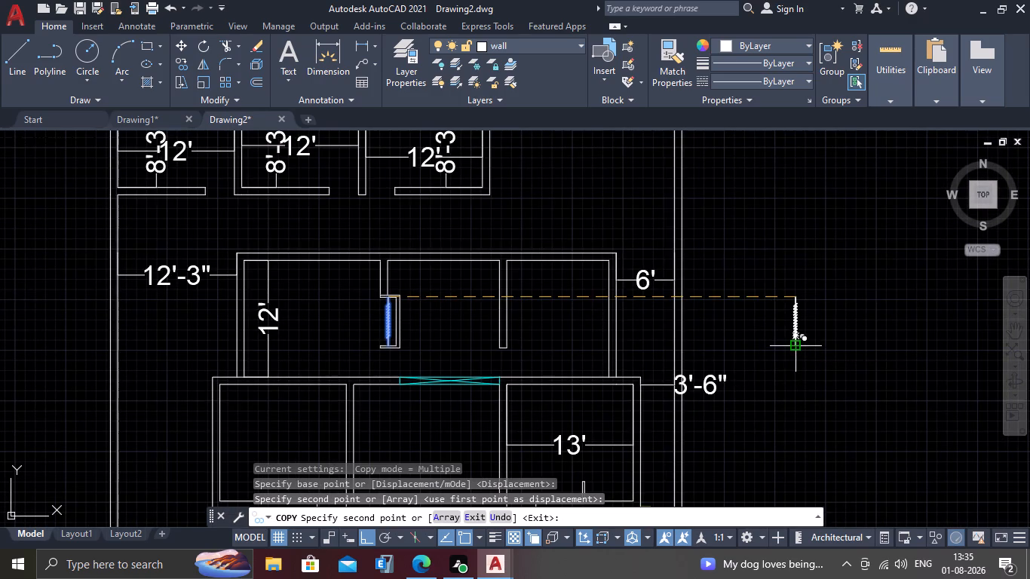
pyautogui.press('Escape')
# Rotate the copied rod and hangers about the rod's north end, using a 90° reference angle and a horizontal eastward new angle.
pyautogui.scroll(-2, 779, 434)
pyautogui.moveTo(804, 399); pyautogui.dragTo(731, 305, button='middle')
pyautogui.scroll(3, 722, 297)
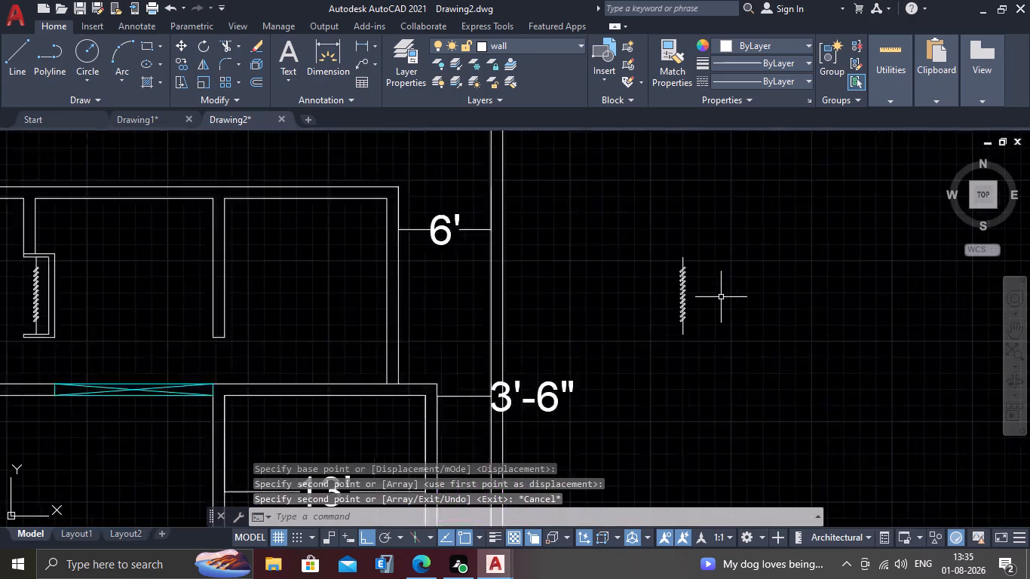
pyautogui.scroll(1, 721, 297)
pyautogui.click(721, 238)
pyautogui.click(630, 376)
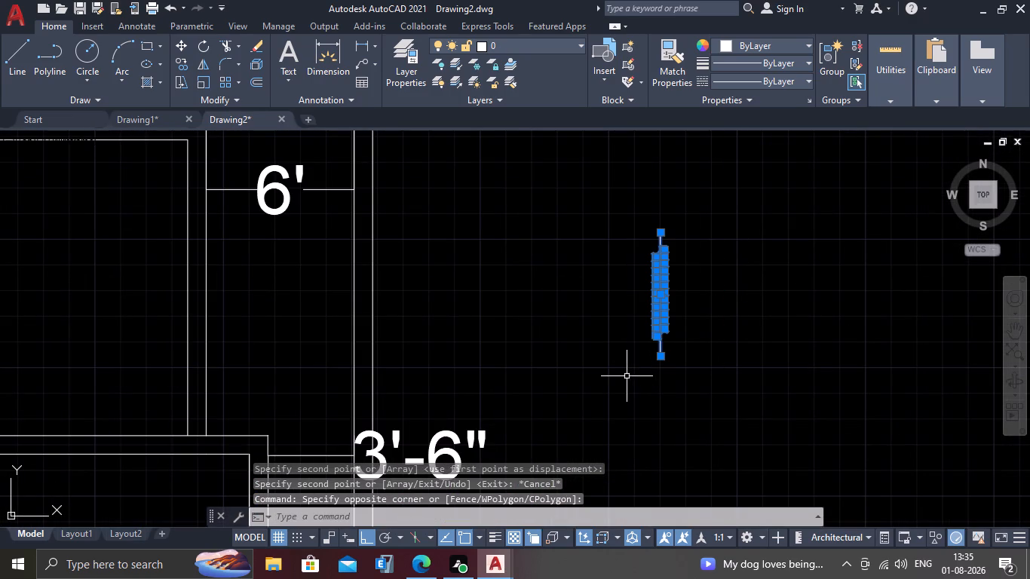
pyautogui.write('ro')
pyautogui.press('Return')
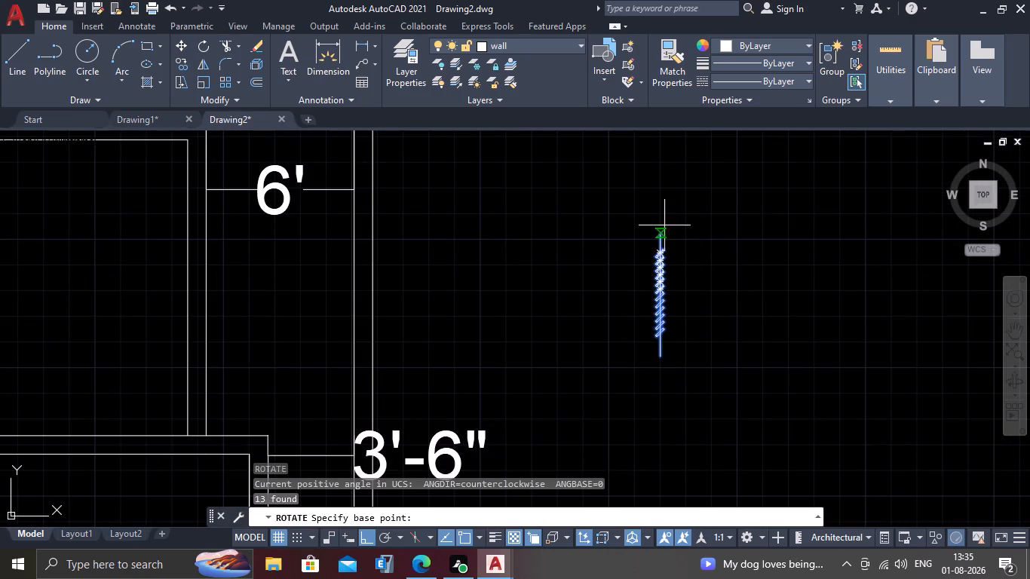
pyautogui.click(662, 234)
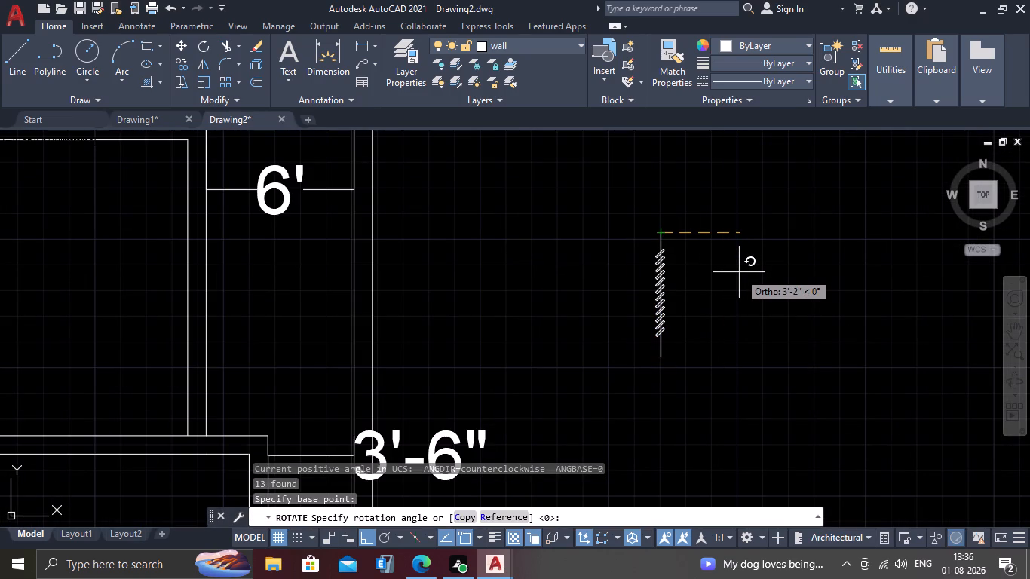
pyautogui.press('r')
pyautogui.press('Return')
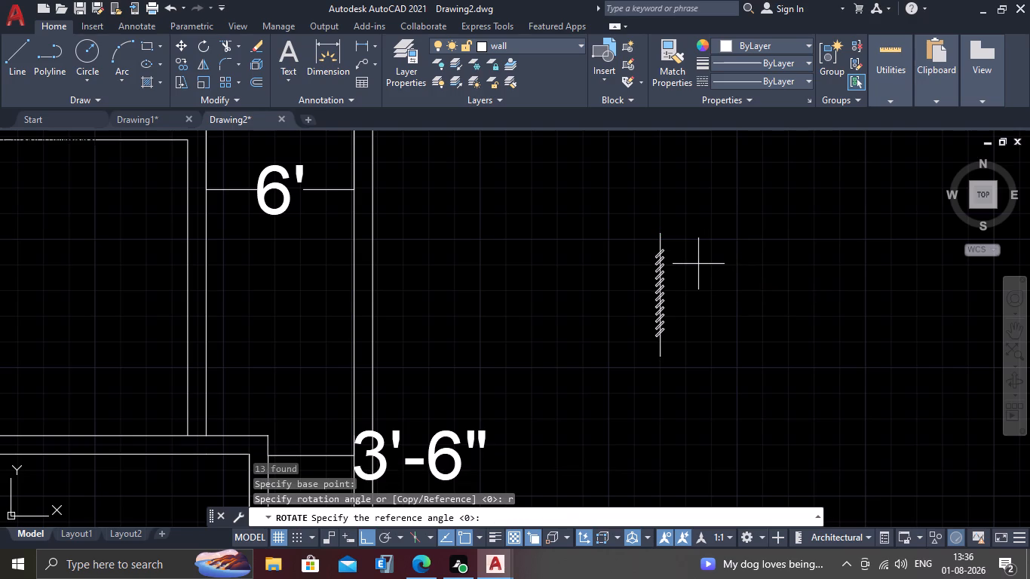
pyautogui.write('90')
pyautogui.press('Return')
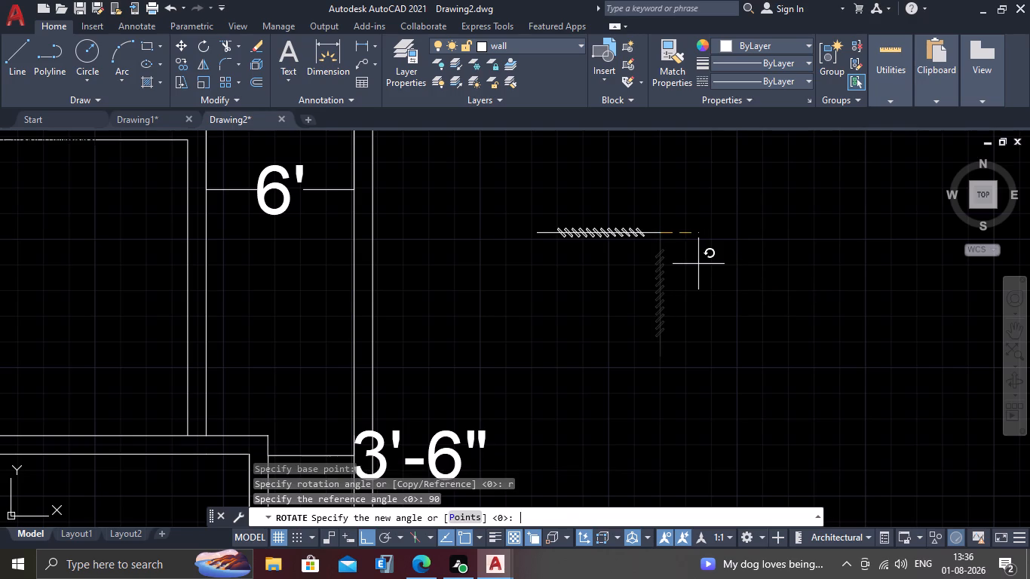
pyautogui.click(689, 222)
pyautogui.press('Escape')
# Move the horizontal rod and hangers by the rod's west end onto the east face of the 13' room's short wardrobe wall.
pyautogui.scroll(1, 605, 236)
pyautogui.click(712, 207)
pyautogui.click(507, 253)
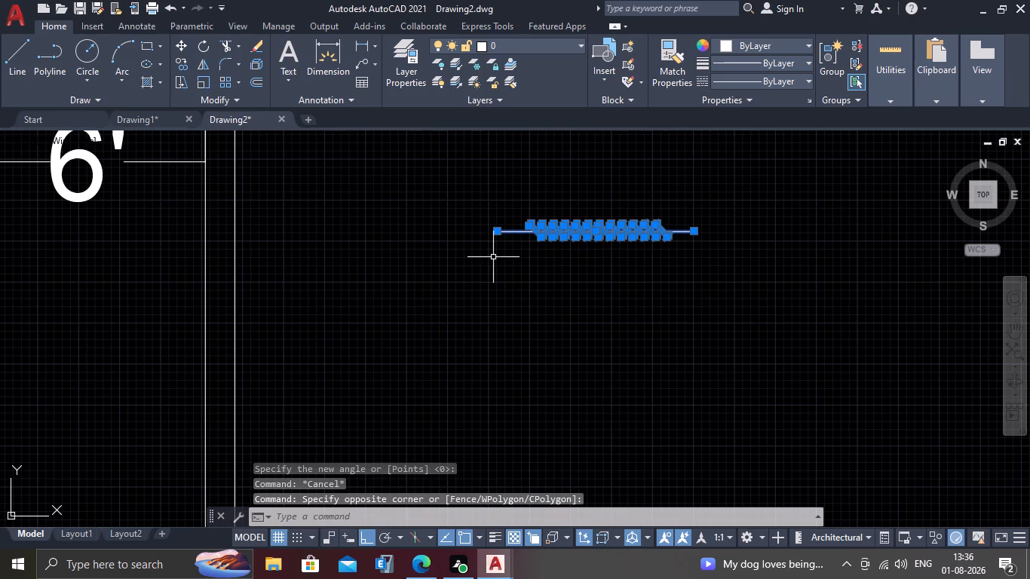
pyautogui.press('m')
pyautogui.press('Return')
pyautogui.click(498, 228)
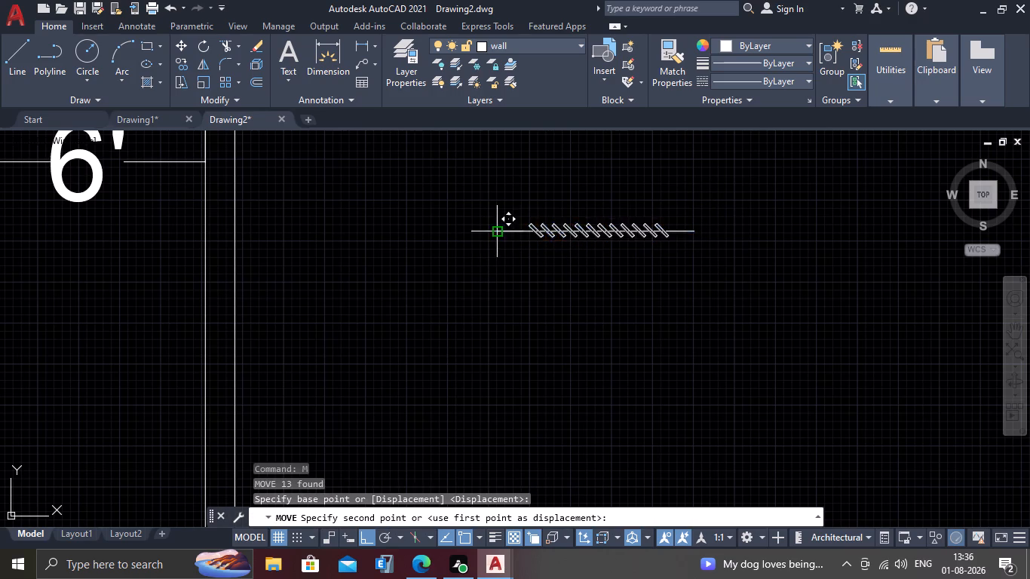
pyautogui.scroll(-1, 496, 277)
pyautogui.scroll(1, 496, 277)
pyautogui.scroll(-1, 496, 280)
pyautogui.scroll(-2, 341, 360)
pyautogui.moveTo(276, 342); pyautogui.dragTo(480, 348, button='middle')
pyautogui.scroll(-3, 400, 407)
pyautogui.moveTo(406, 426); pyautogui.dragTo(403, 280, button='middle')
pyautogui.scroll(1, 412, 329)
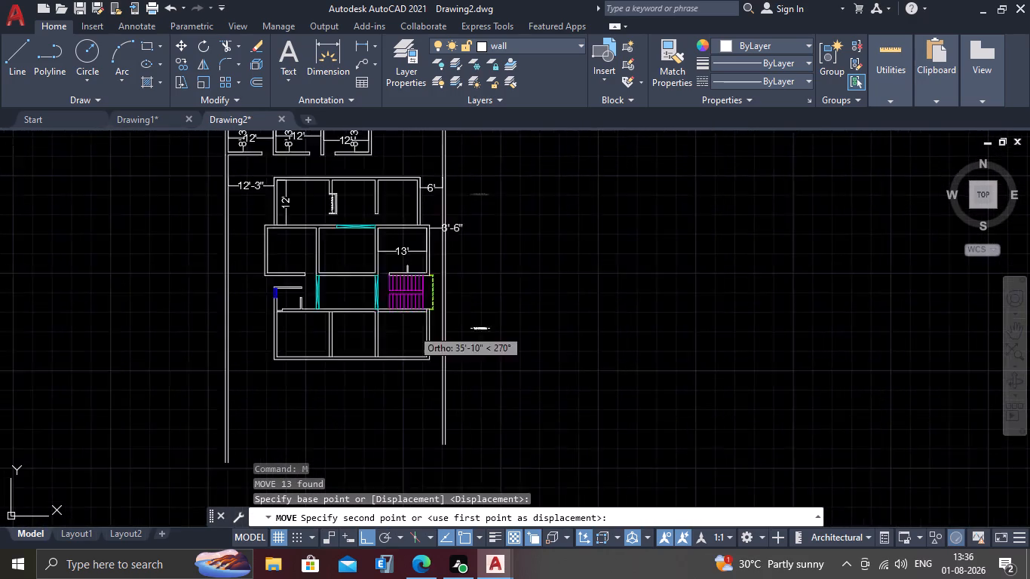
pyautogui.scroll(1, 412, 328)
pyautogui.scroll(6, 388, 242)
pyautogui.scroll(1, 443, 214)
pyautogui.moveTo(443, 213); pyautogui.dragTo(431, 356, button='middle')
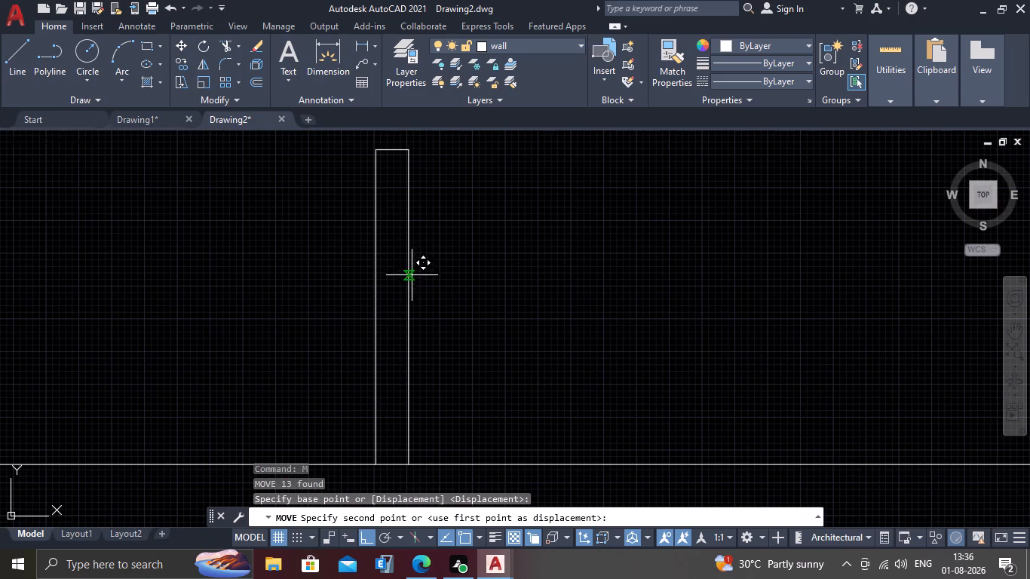
pyautogui.click(411, 306)
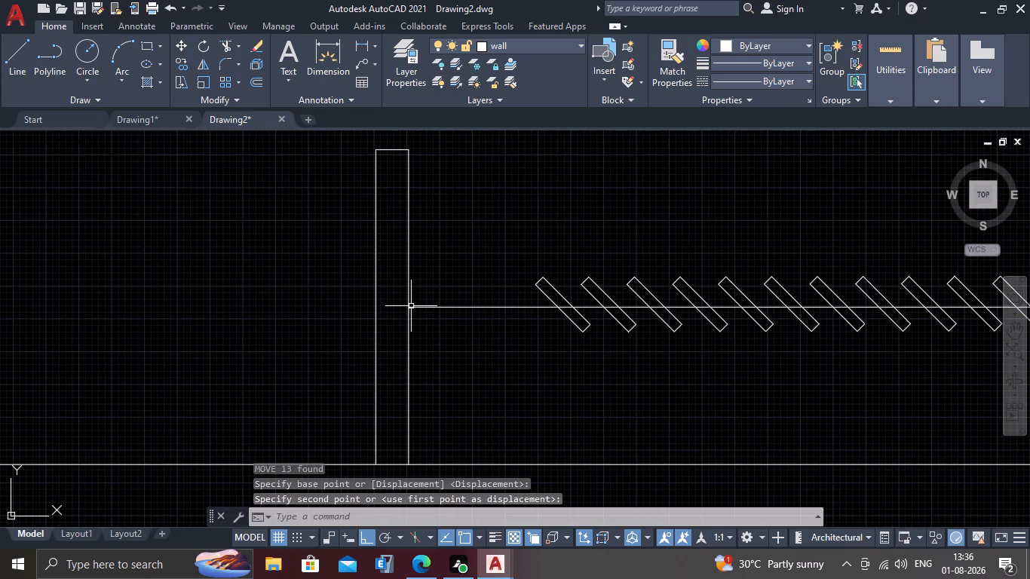
pyautogui.press('Escape')
# Examine the whole floor plan, from the fitted wardrobe and staircase to the open area south of the rooms.
pyautogui.scroll(-3, 400, 311)
pyautogui.moveTo(513, 339); pyautogui.dragTo(461, 366, button='middle')
pyautogui.scroll(-3, 454, 353)
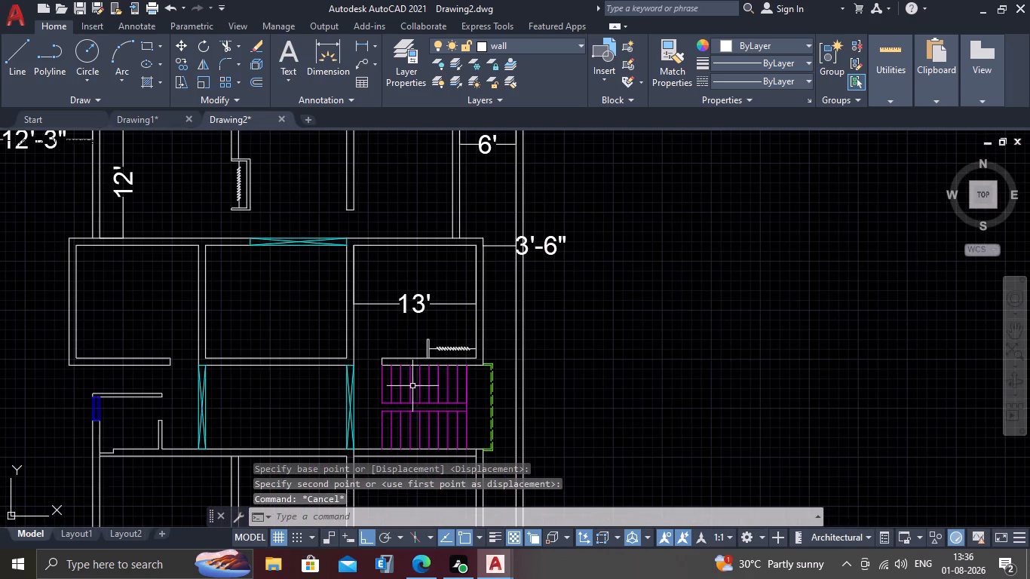
pyautogui.moveTo(377, 368); pyautogui.dragTo(457, 364, button='middle')
pyautogui.scroll(-1, 443, 359)
pyautogui.moveTo(432, 395); pyautogui.dragTo(443, 375, button='middle')
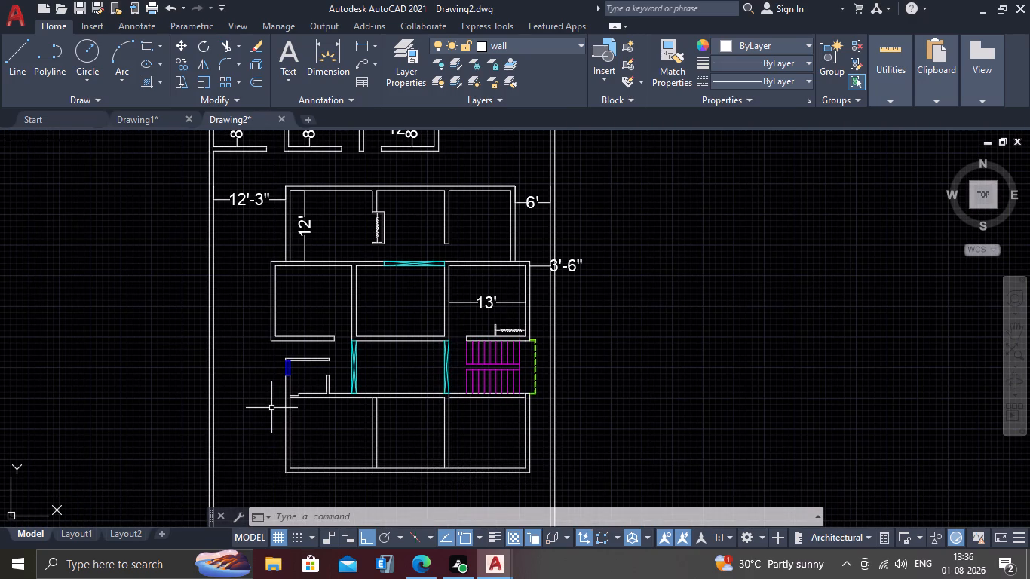
pyautogui.scroll(-1, 271, 408)
pyautogui.moveTo(279, 442); pyautogui.dragTo(376, 321, button='middle')
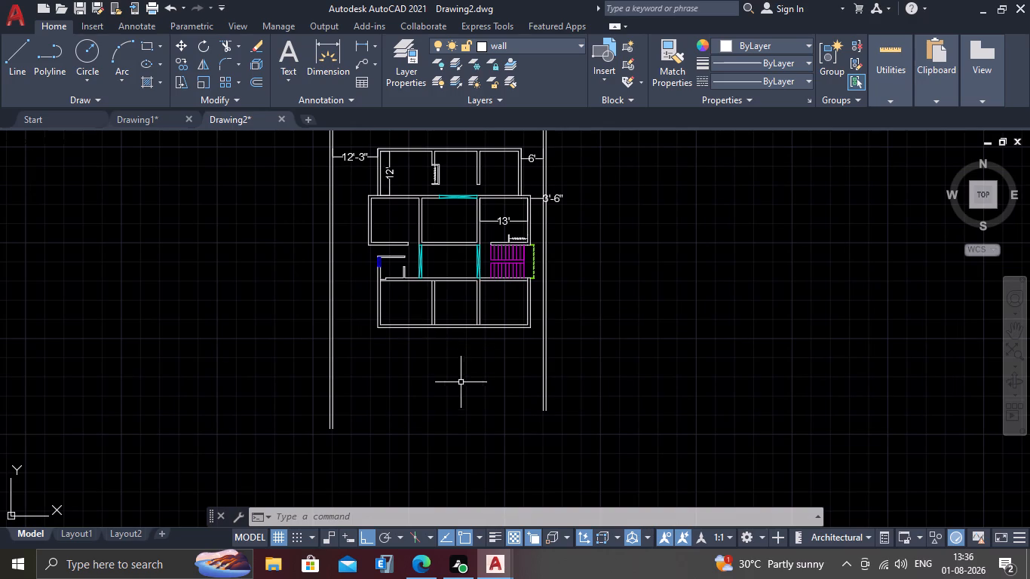
pyautogui.moveTo(447, 371); pyautogui.dragTo(441, 340, button='middle')
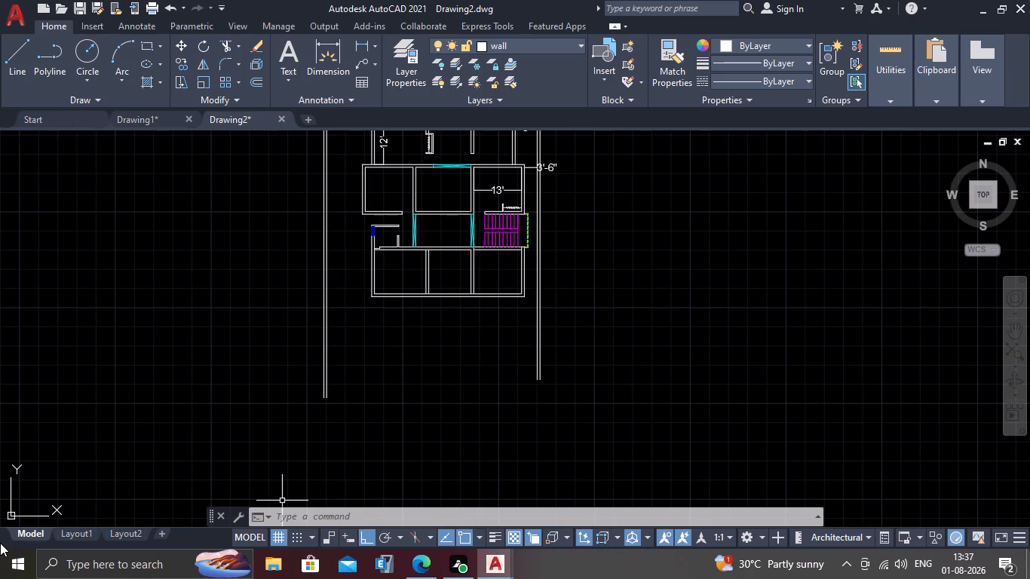
pyautogui.scroll(-1, 11, 544)
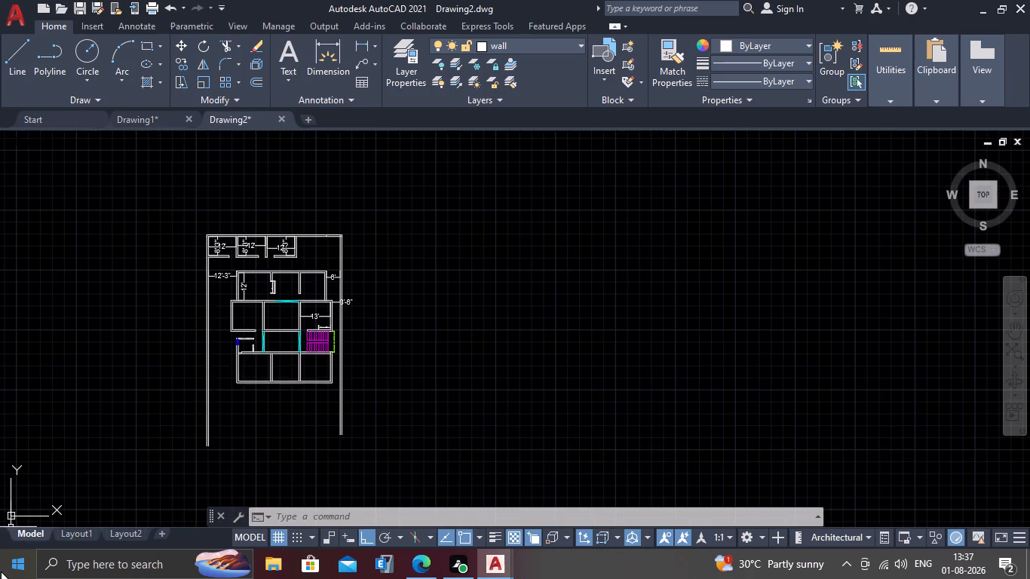
pyautogui.moveTo(270, 450); pyautogui.dragTo(416, 430, button='middle')
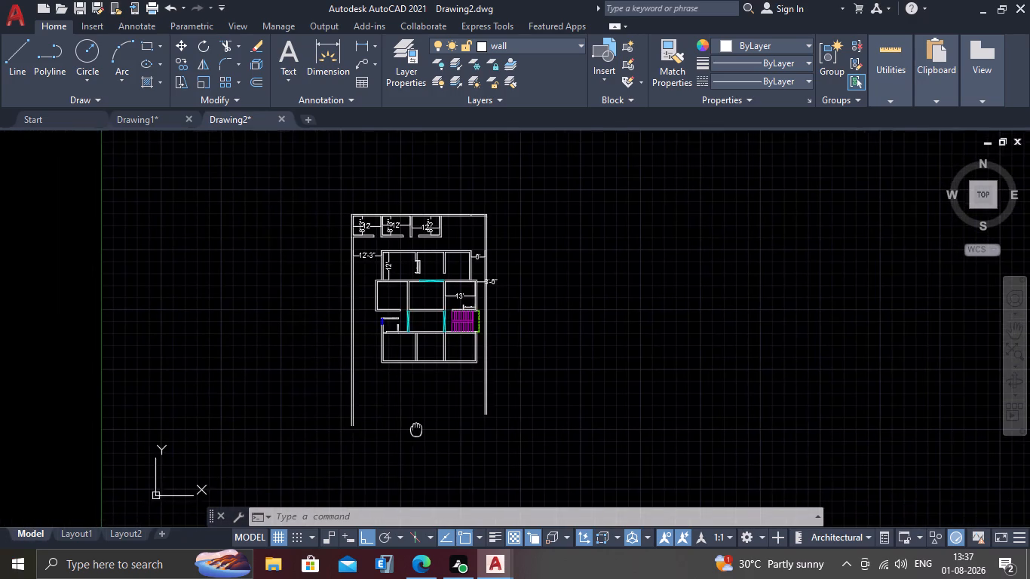
pyautogui.scroll(1, 411, 415)
pyautogui.moveTo(408, 415); pyautogui.dragTo(432, 402, button='middle')
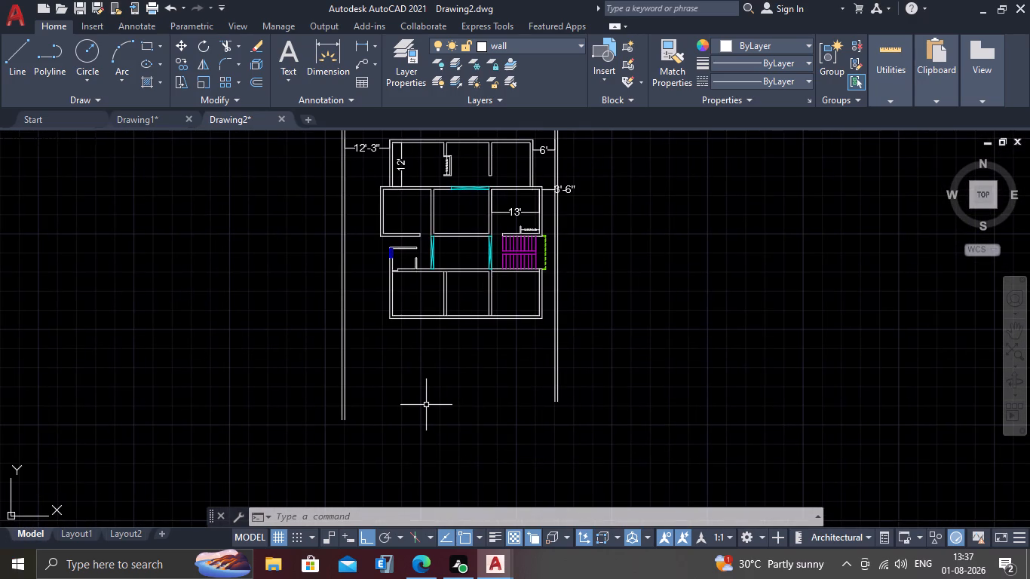
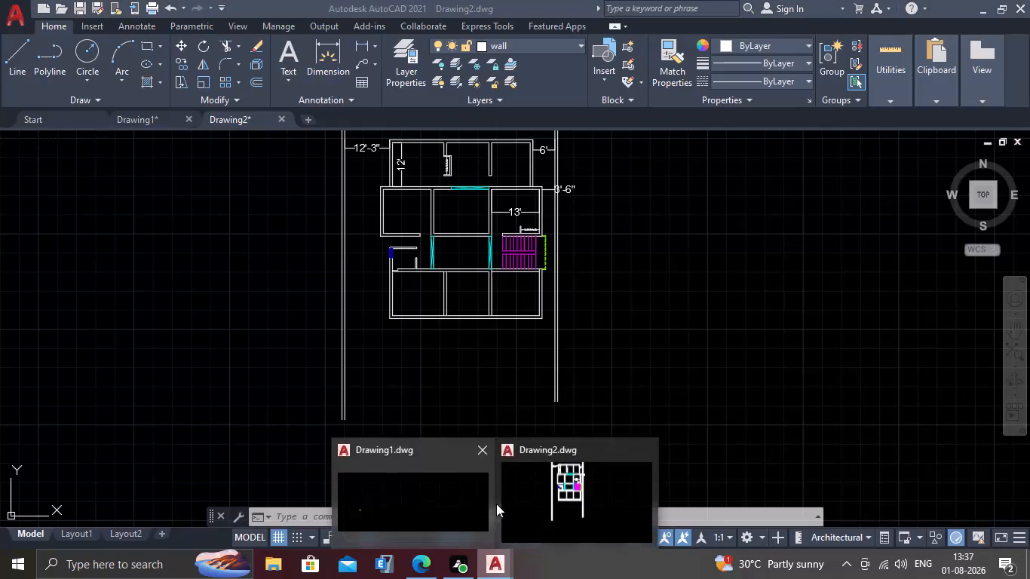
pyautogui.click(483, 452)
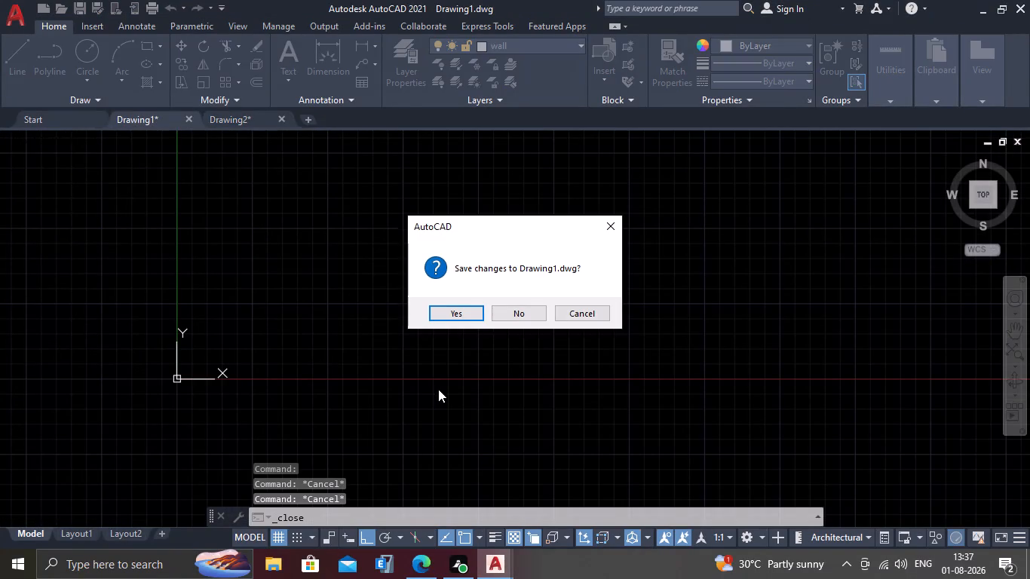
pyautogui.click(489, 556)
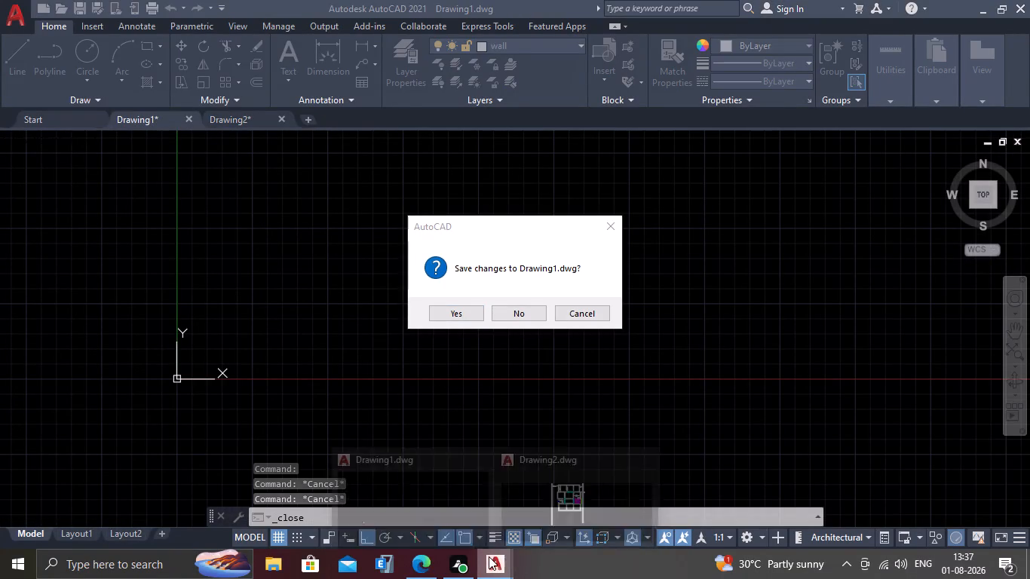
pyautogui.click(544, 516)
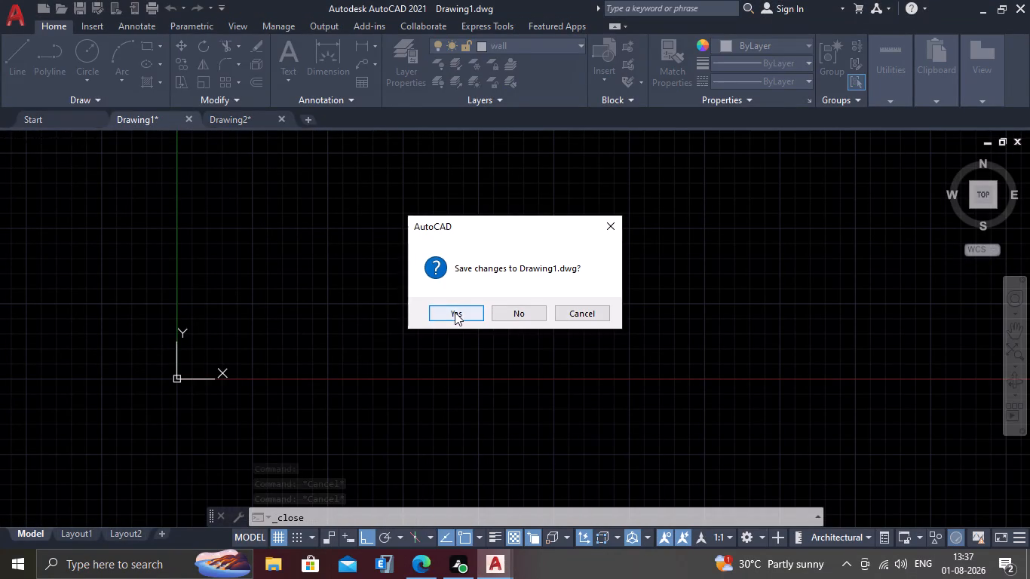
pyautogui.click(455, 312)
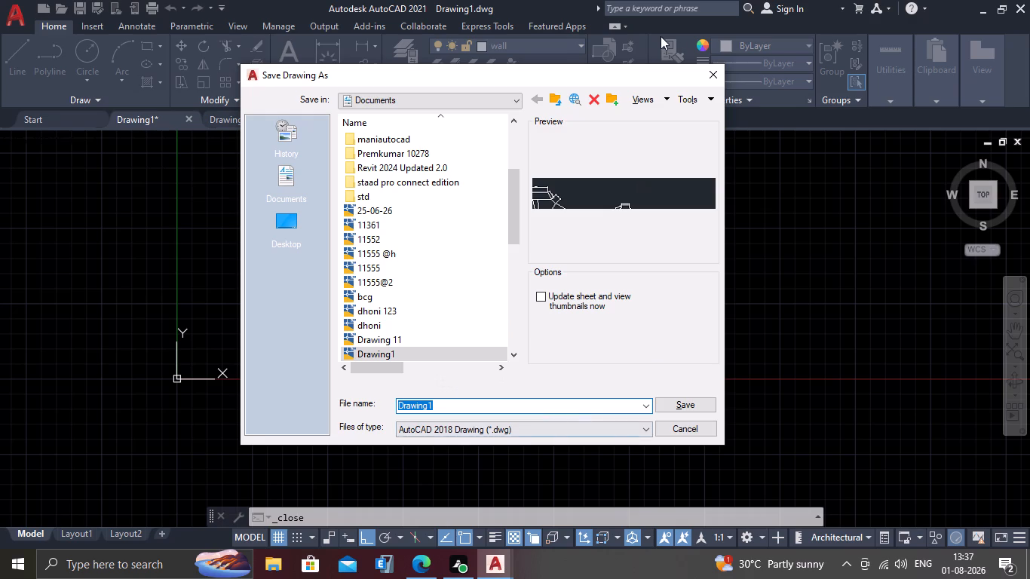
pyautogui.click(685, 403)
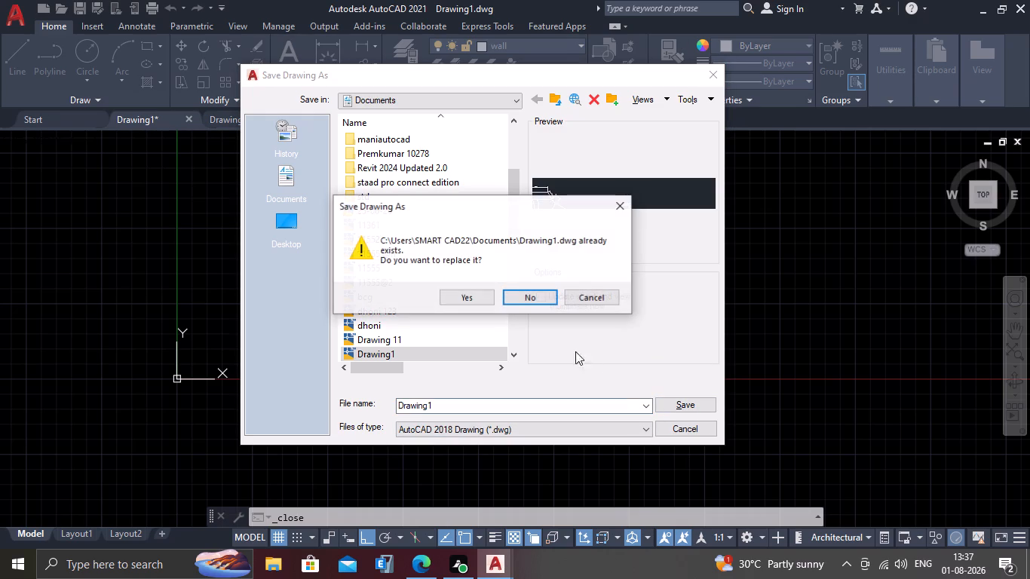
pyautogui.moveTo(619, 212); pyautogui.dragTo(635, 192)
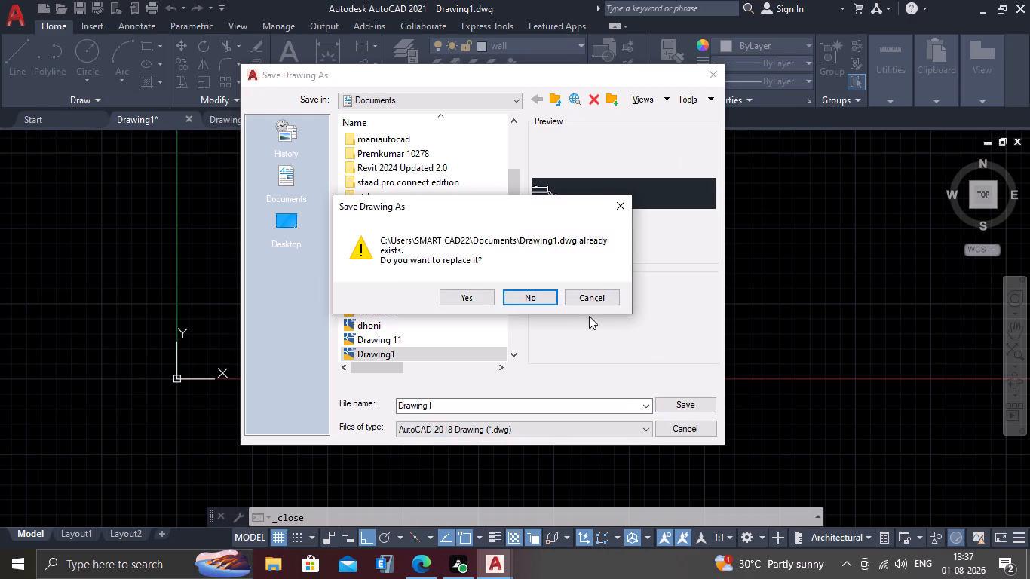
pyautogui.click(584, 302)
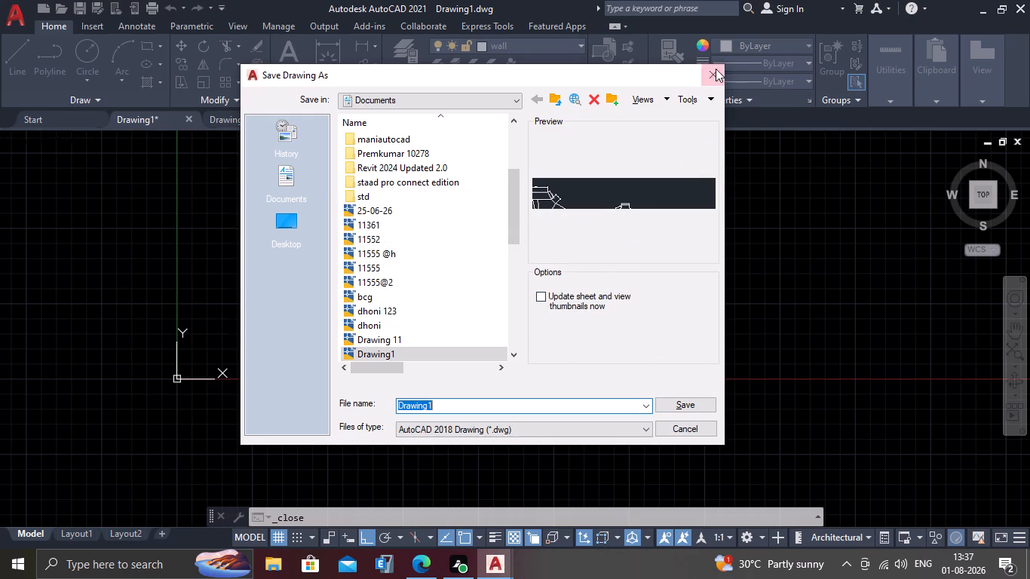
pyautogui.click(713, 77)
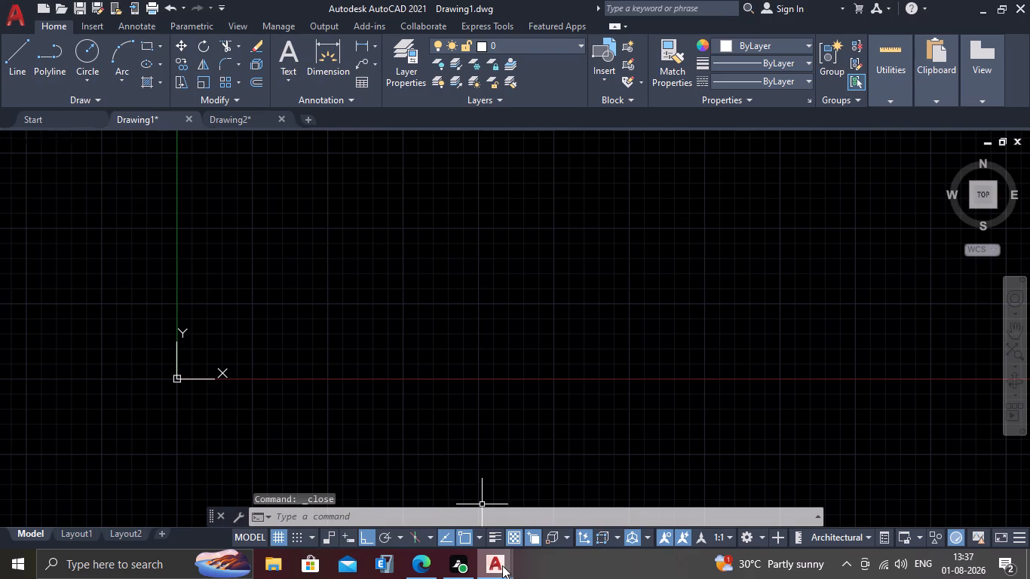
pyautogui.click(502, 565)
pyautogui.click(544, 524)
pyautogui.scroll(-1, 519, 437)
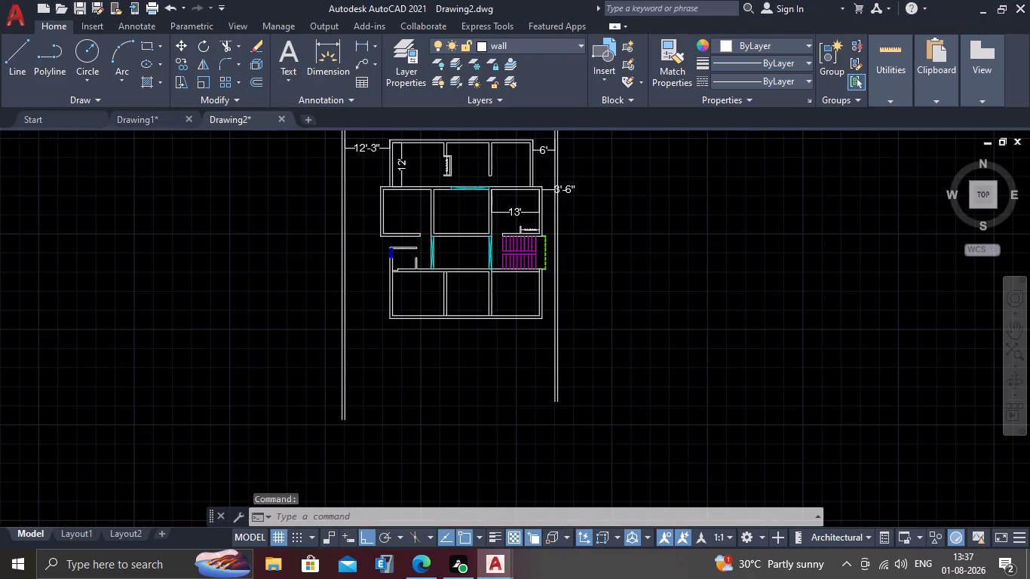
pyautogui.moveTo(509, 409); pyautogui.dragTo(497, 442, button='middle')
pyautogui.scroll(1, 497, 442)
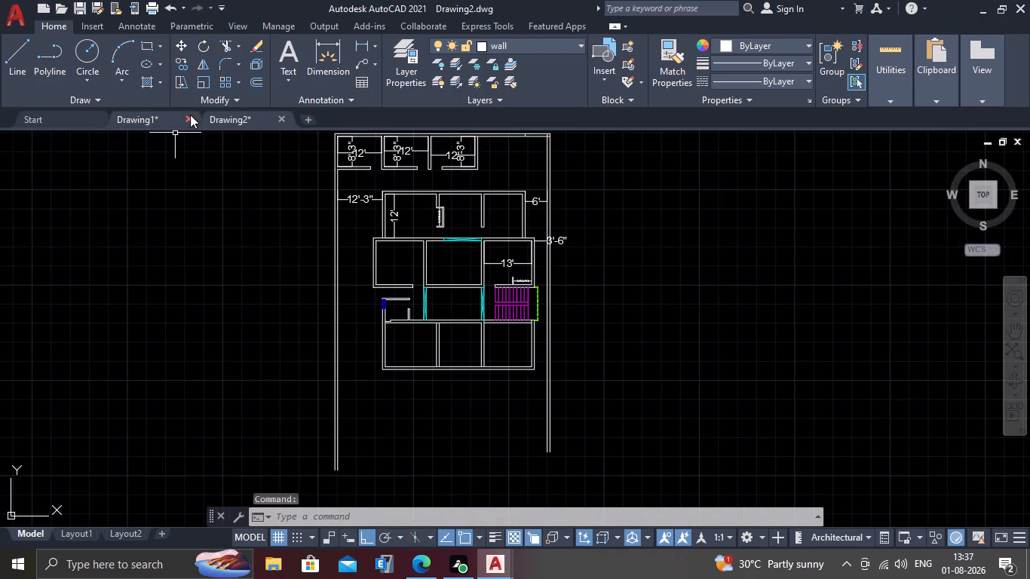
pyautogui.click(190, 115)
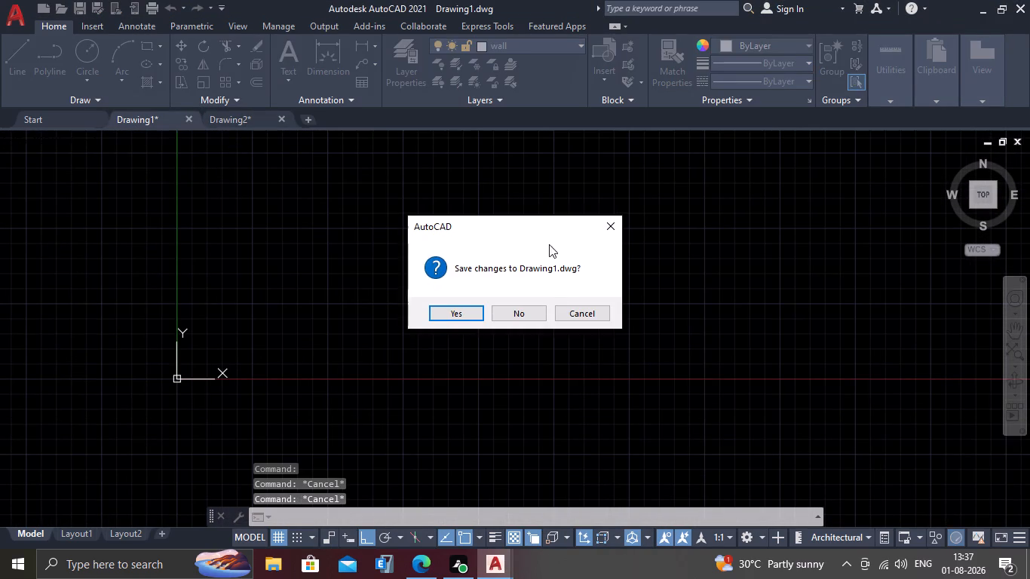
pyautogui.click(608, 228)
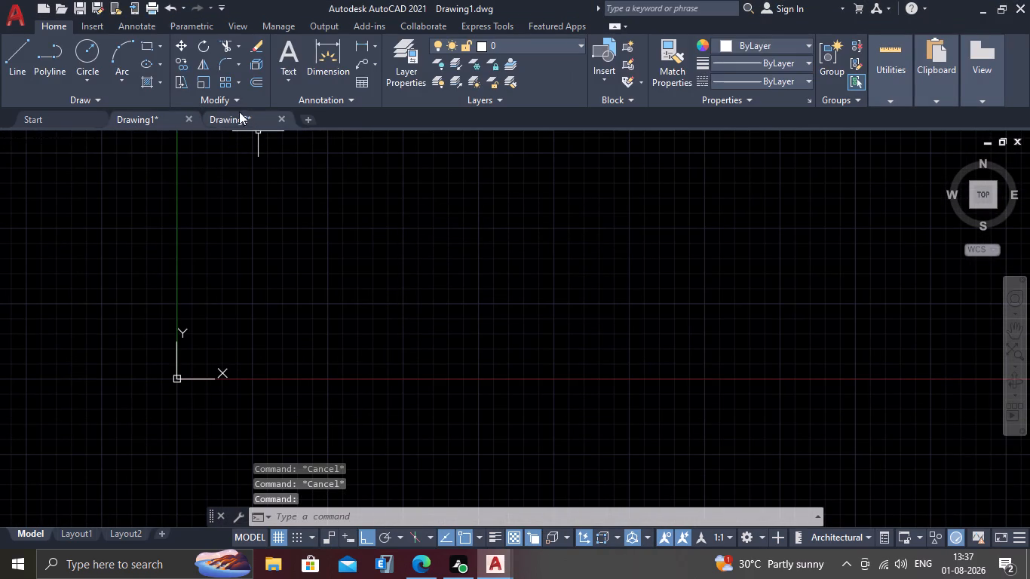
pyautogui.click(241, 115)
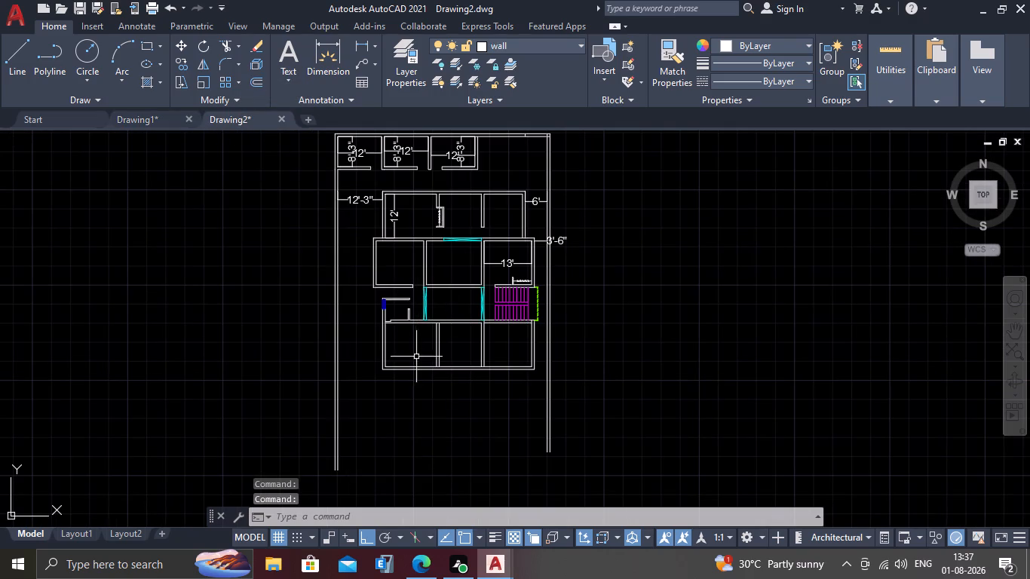
# Draw a short line extending the west face of the southwest–middle room partition north across the wall to its outer face.
pyautogui.moveTo(416, 371); pyautogui.dragTo(403, 308, button='middle')
pyautogui.scroll(1, 397, 314)
pyautogui.moveTo(392, 320); pyautogui.dragTo(384, 372, button='middle')
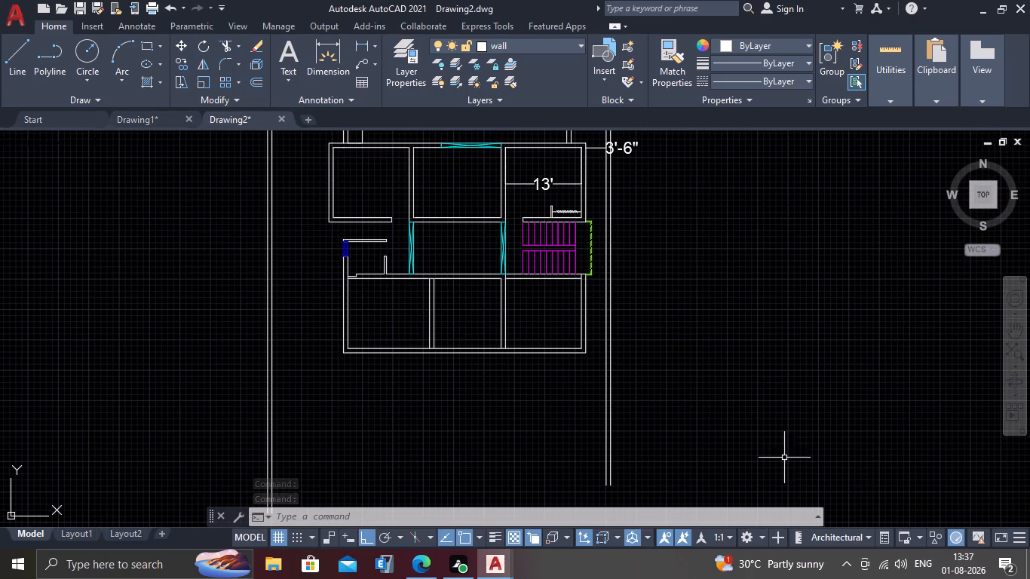
pyautogui.scroll(-1, 624, 391)
pyautogui.moveTo(516, 402); pyautogui.dragTo(611, 400, button='middle')
pyautogui.scroll(2, 563, 356)
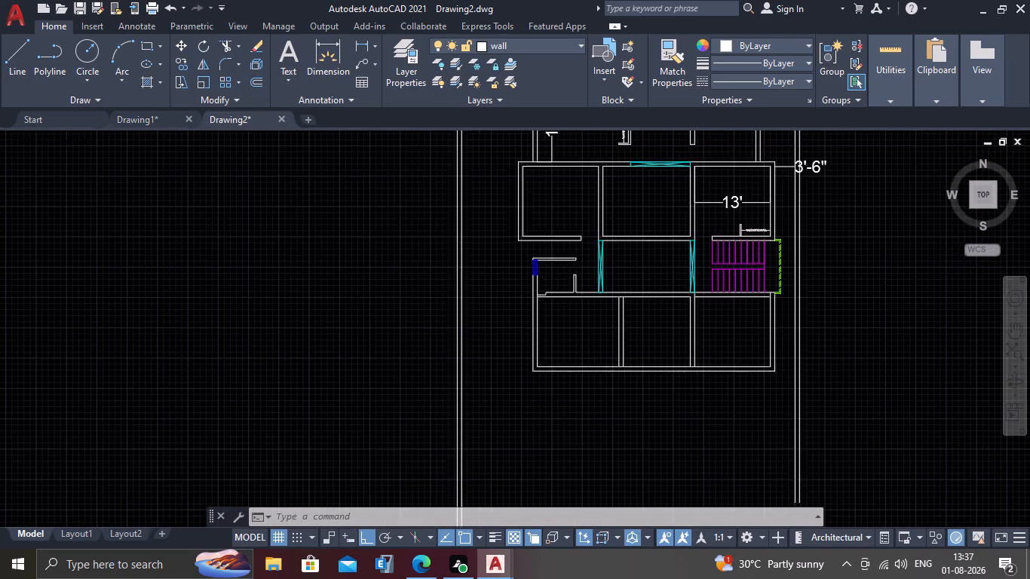
pyautogui.moveTo(563, 356); pyautogui.dragTo(540, 403, button='middle')
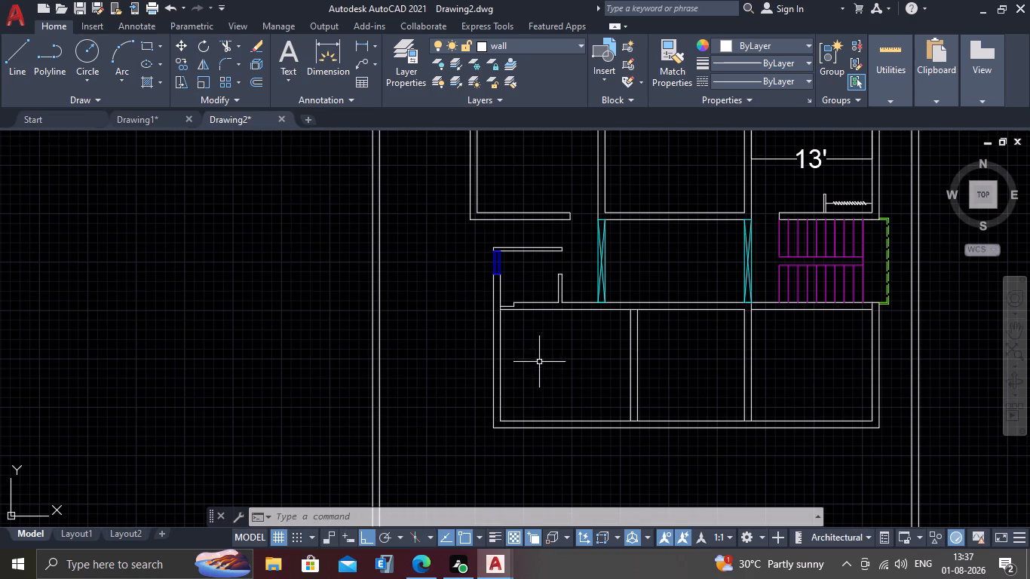
pyautogui.moveTo(692, 320); pyautogui.dragTo(615, 314, button='middle')
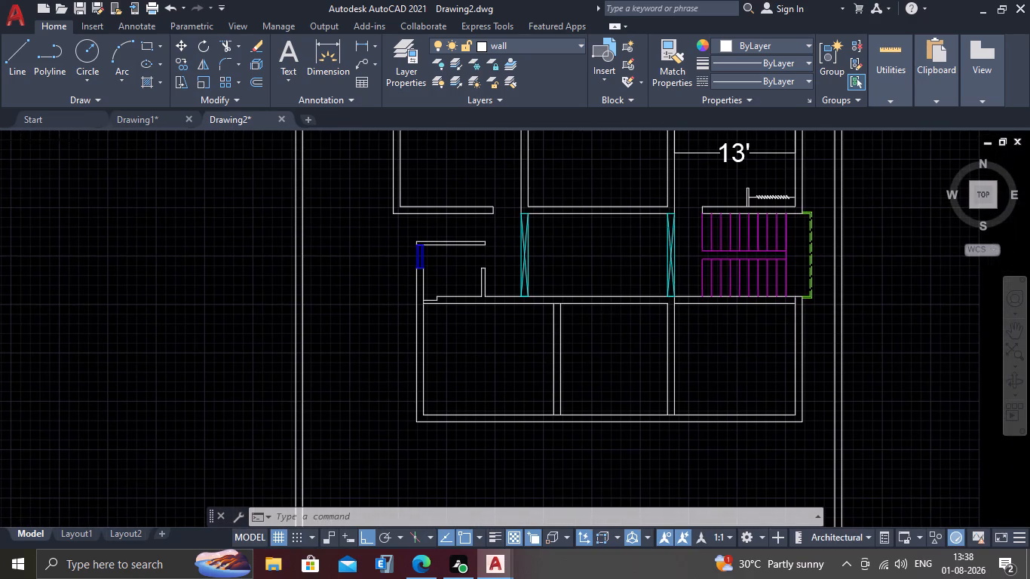
pyautogui.scroll(1, 592, 326)
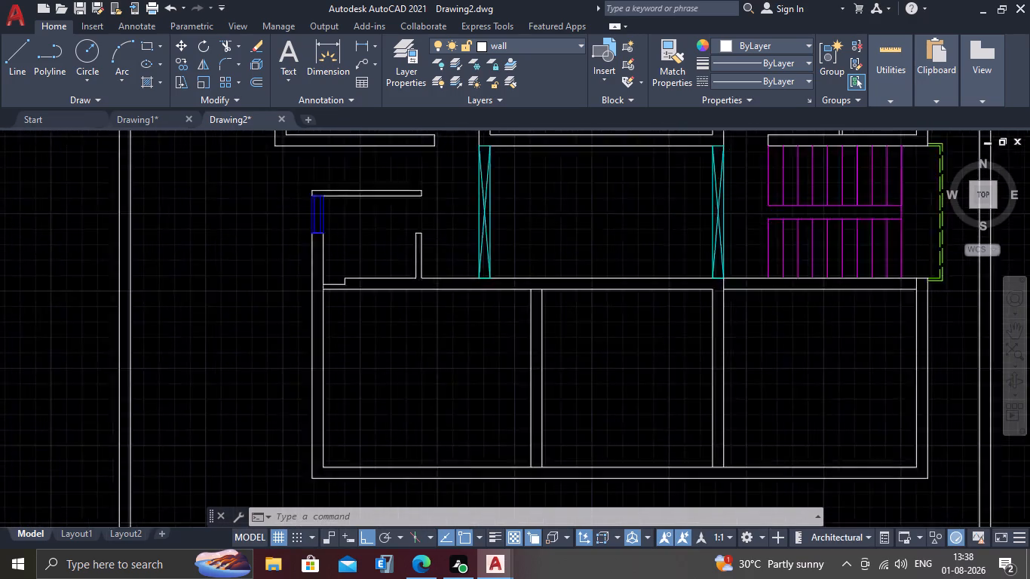
pyautogui.scroll(1, 592, 326)
pyautogui.moveTo(524, 332); pyautogui.dragTo(513, 353, button='middle')
pyautogui.scroll(1, 480, 320)
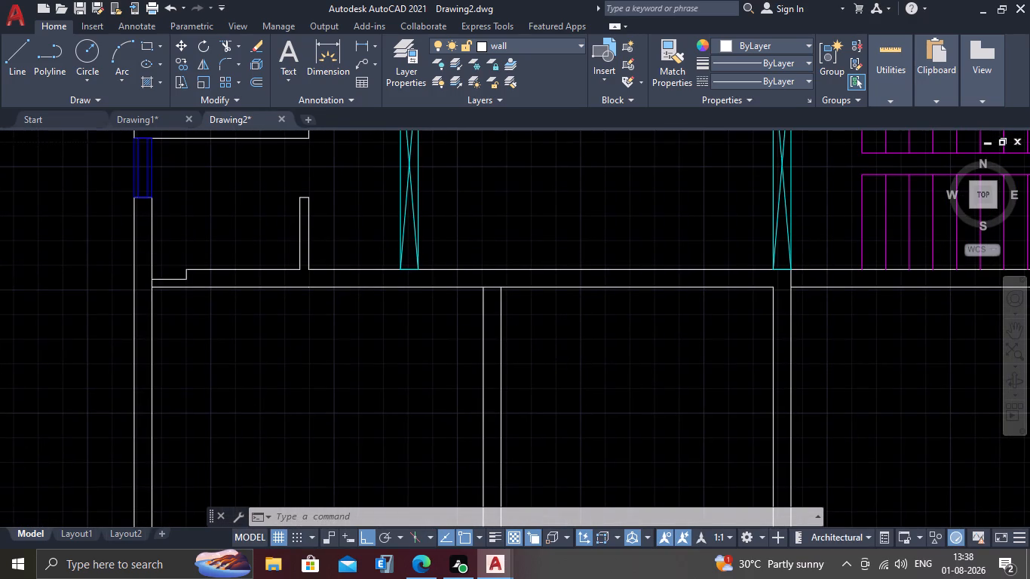
pyautogui.press('l')
pyautogui.press('Return')
pyautogui.click(487, 263)
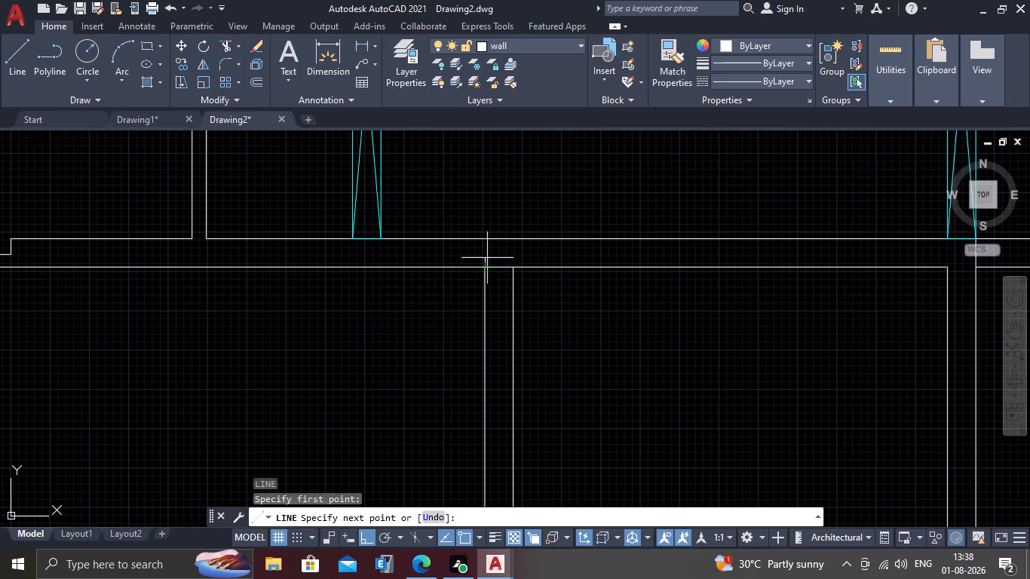
pyautogui.click(489, 235)
pyautogui.press('Escape')
# Trim the north wall's inner line between the two faces of the partition separating the southwest and middle rooms.
pyautogui.scroll(-2, 482, 238)
pyautogui.moveTo(522, 283); pyautogui.dragTo(440, 271, button='middle')
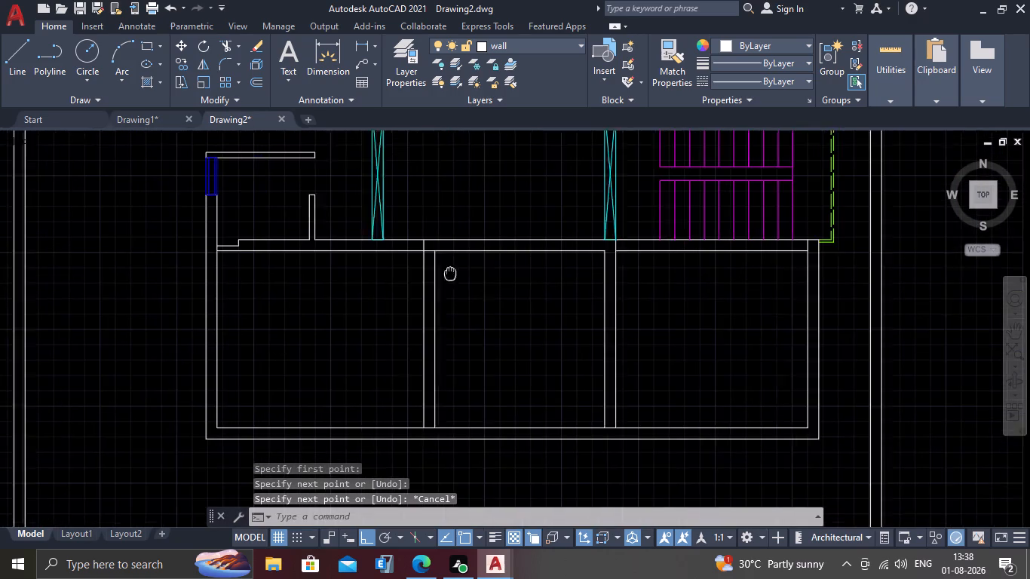
pyautogui.moveTo(440, 271); pyautogui.dragTo(425, 269, button='middle')
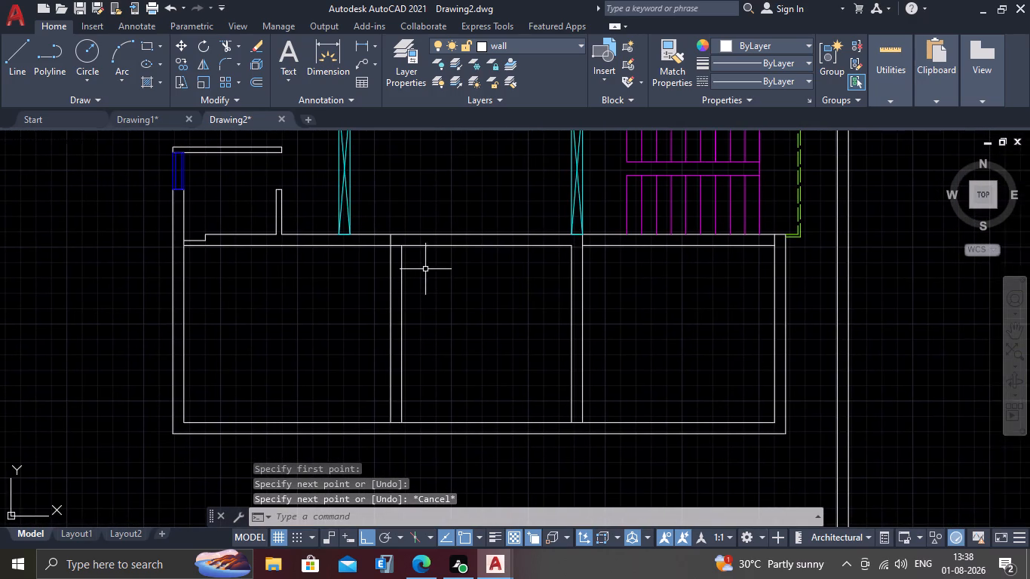
pyautogui.scroll(2, 425, 269)
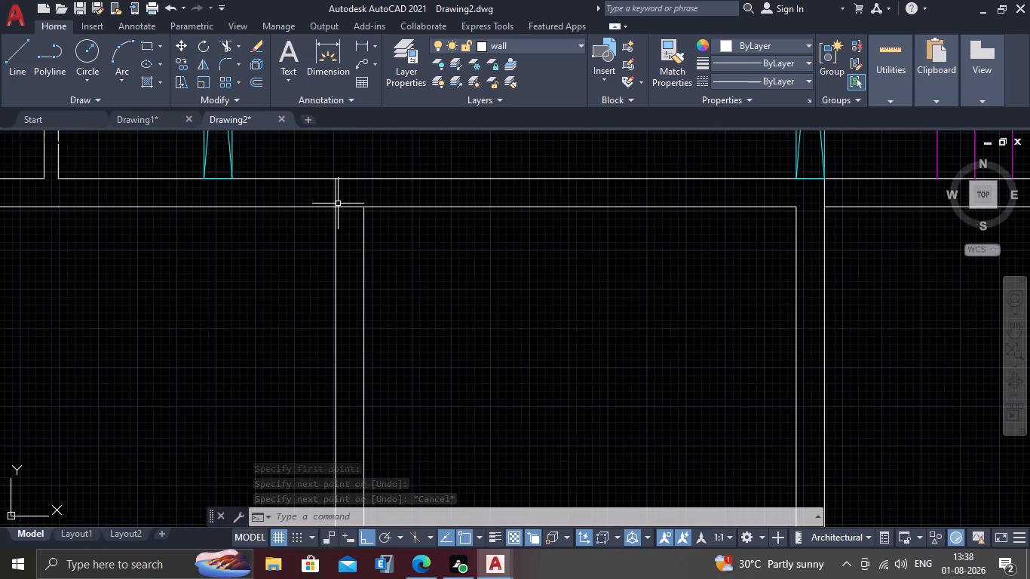
pyautogui.write('tr')
pyautogui.press('Return')
pyautogui.moveTo(347, 201); pyautogui.dragTo(347, 207)
pyautogui.click(346, 230)
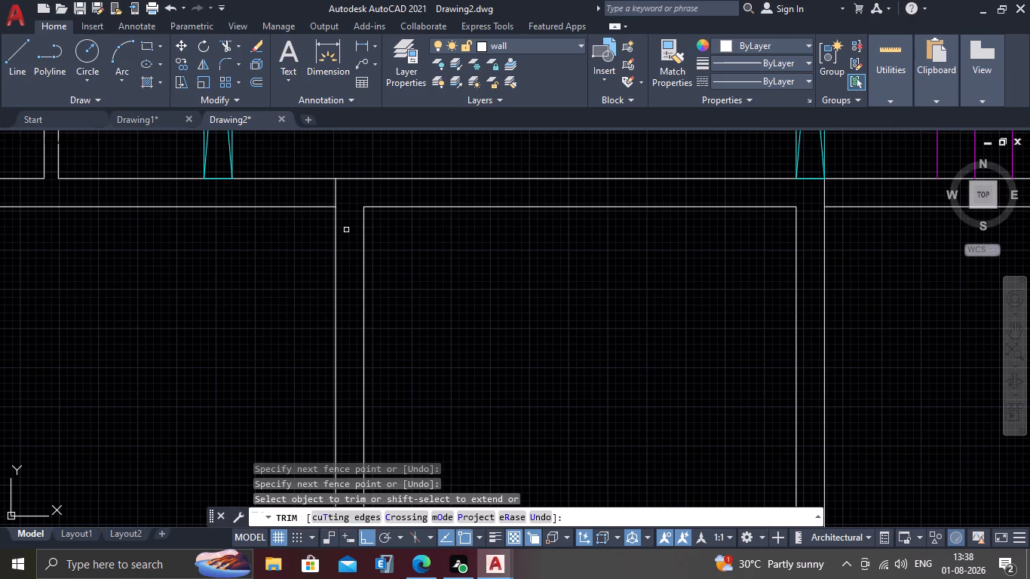
pyautogui.press('Escape')
# Draw a short line extending the west face of the middle–southeast room partition north across the wall to its outer face.
pyautogui.scroll(-2, 347, 233)
pyautogui.moveTo(360, 229); pyautogui.dragTo(292, 303, button='middle')
pyautogui.scroll(2, 287, 299)
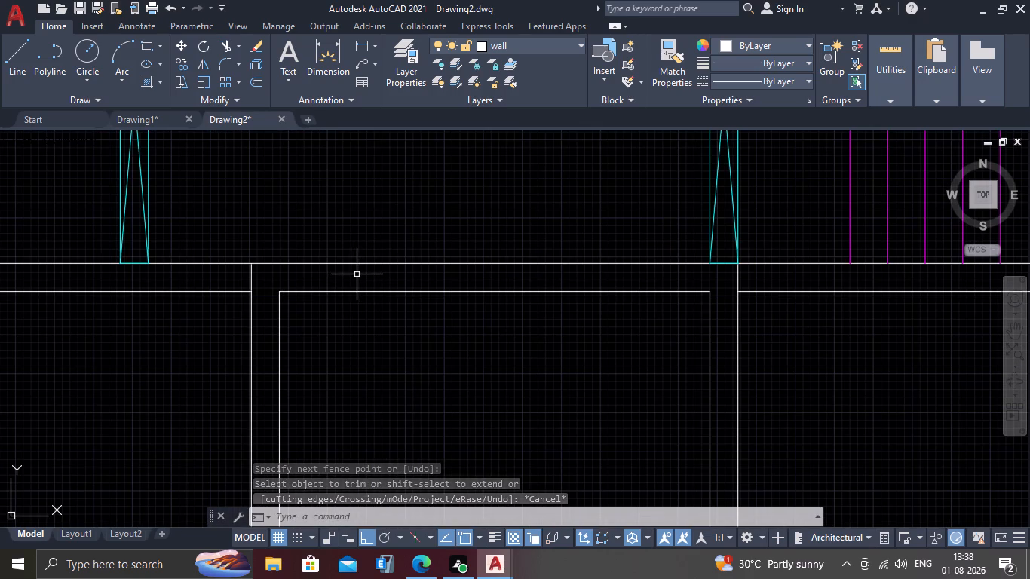
pyautogui.press('Escape')
pyautogui.scroll(-3, 357, 269)
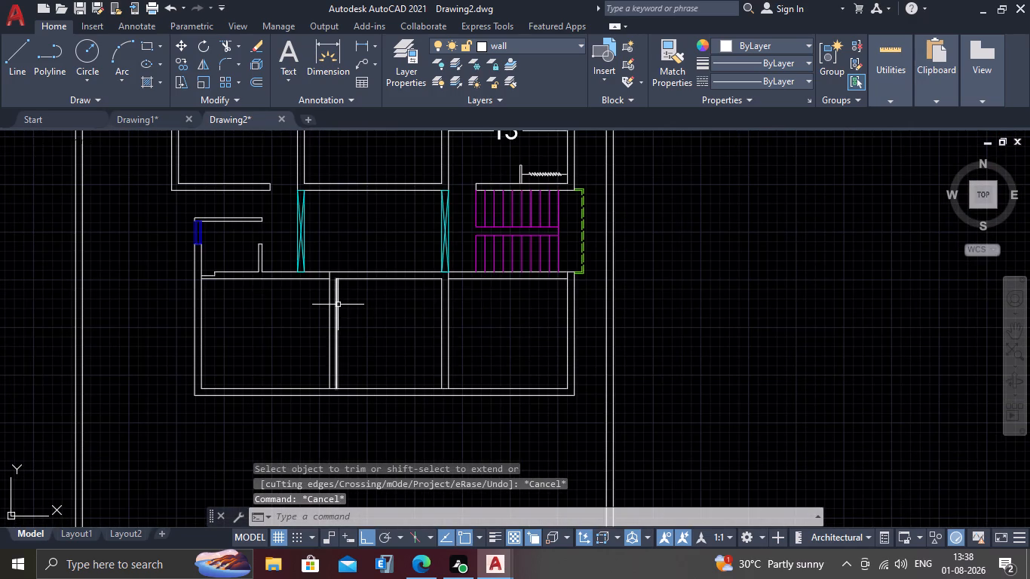
pyautogui.moveTo(338, 305); pyautogui.dragTo(288, 327, button='middle')
pyautogui.scroll(2, 321, 306)
pyautogui.scroll(1, 471, 284)
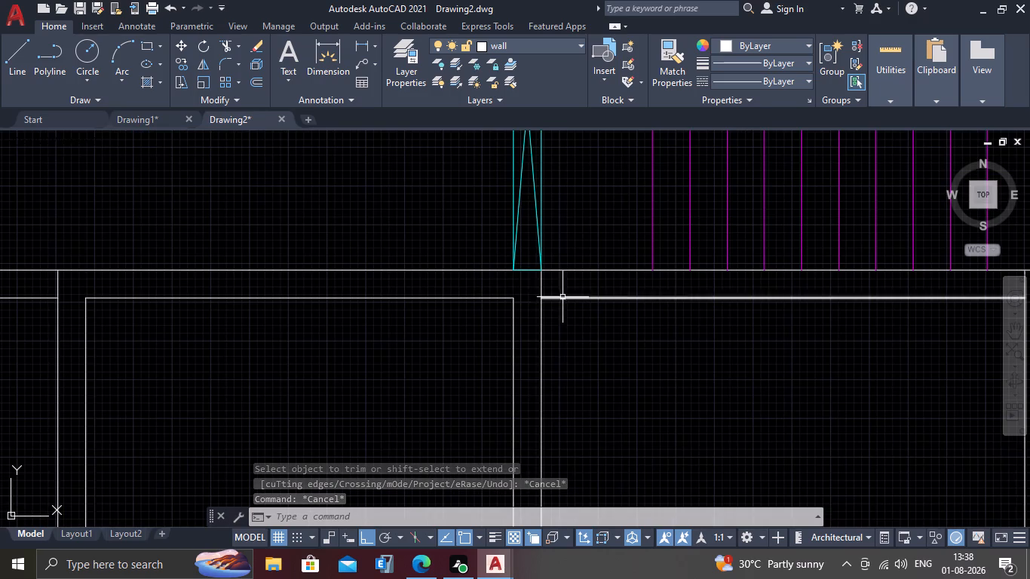
pyautogui.press('l')
pyautogui.press('Return')
pyautogui.scroll(2, 529, 302)
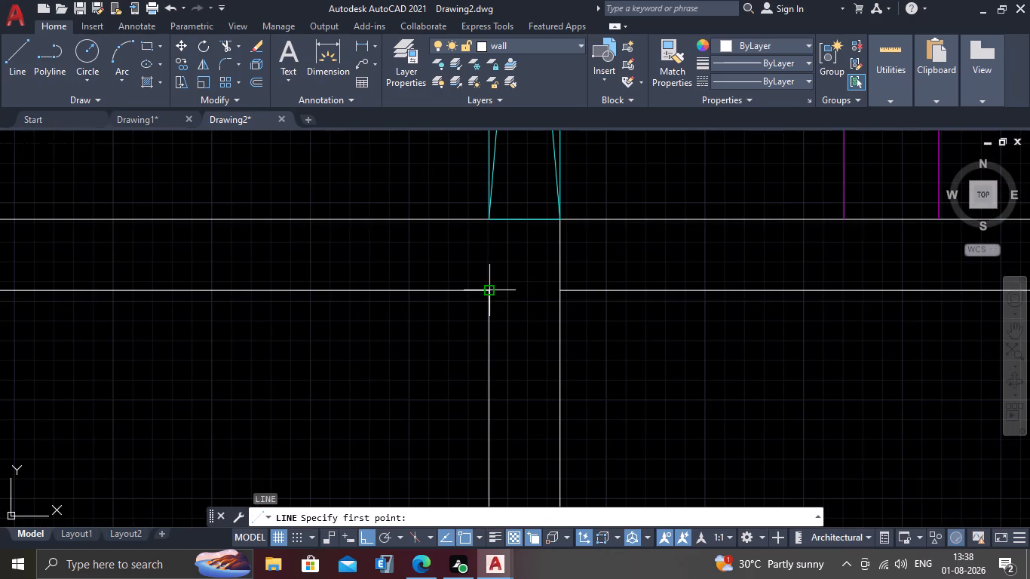
pyautogui.moveTo(484, 292); pyautogui.dragTo(484, 262)
pyautogui.click(489, 216)
pyautogui.press('Escape')
# Draw a short line extending the east face of the southwest–middle room partition north across the wall to its outer face.
pyautogui.scroll(-2, 409, 258)
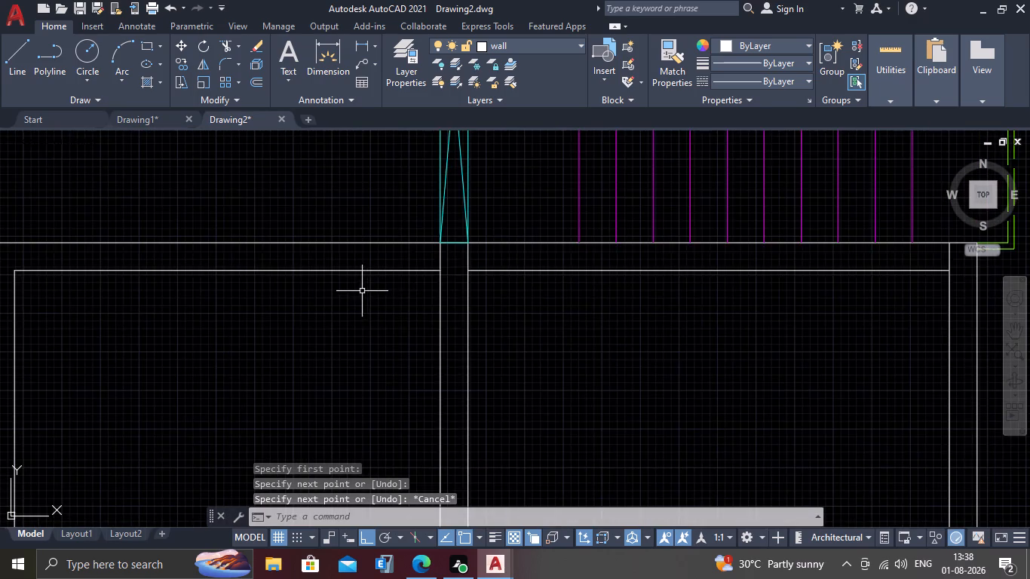
pyautogui.moveTo(363, 292); pyautogui.dragTo(665, 341, button='middle')
pyautogui.scroll(2, 363, 310)
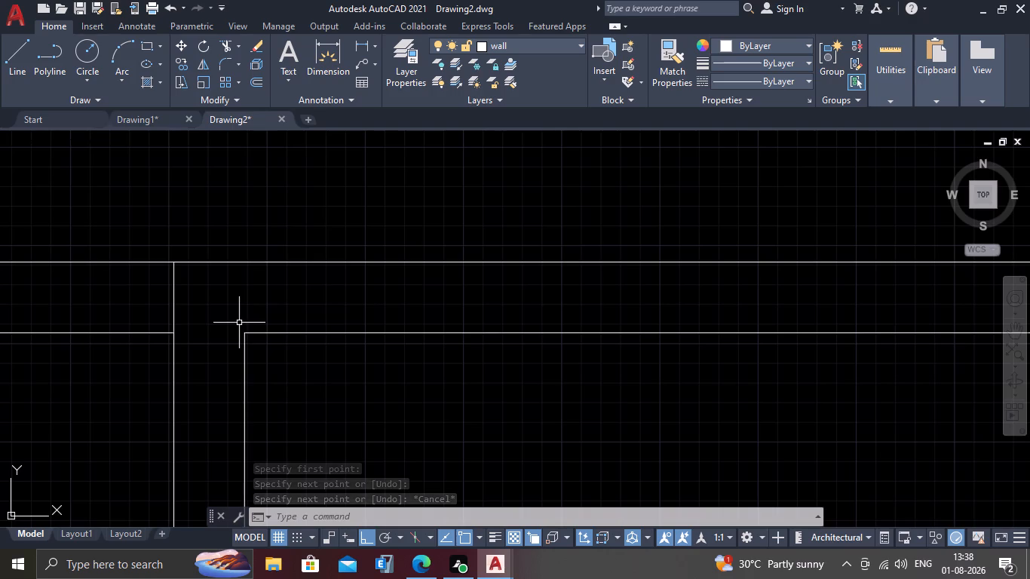
pyautogui.moveTo(239, 323); pyautogui.dragTo(274, 286, button='middle')
pyautogui.scroll(1, 274, 286)
pyautogui.press('l')
pyautogui.press('Return')
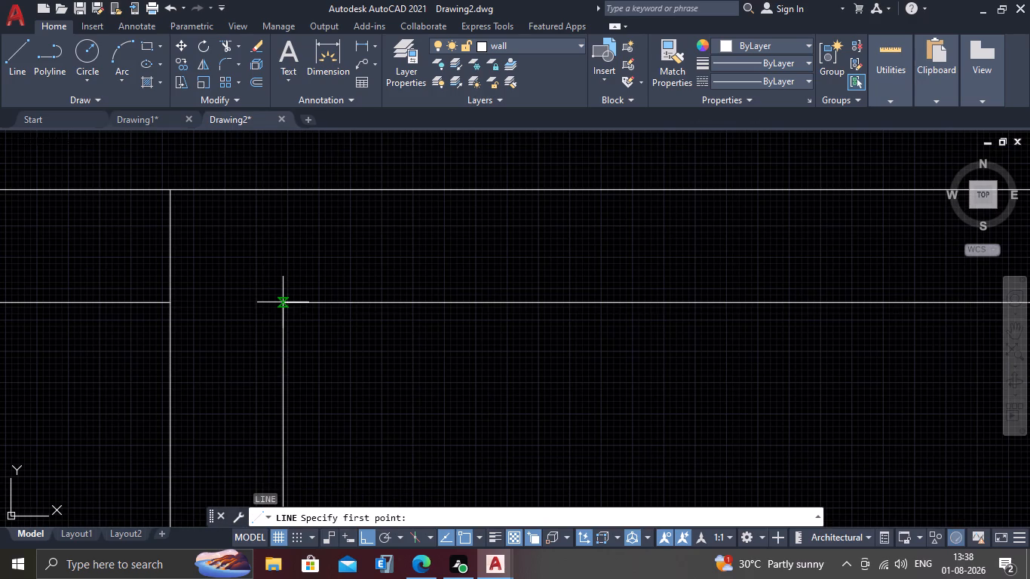
pyautogui.moveTo(287, 301); pyautogui.dragTo(287, 286)
pyautogui.click(280, 193)
pyautogui.press('Escape')
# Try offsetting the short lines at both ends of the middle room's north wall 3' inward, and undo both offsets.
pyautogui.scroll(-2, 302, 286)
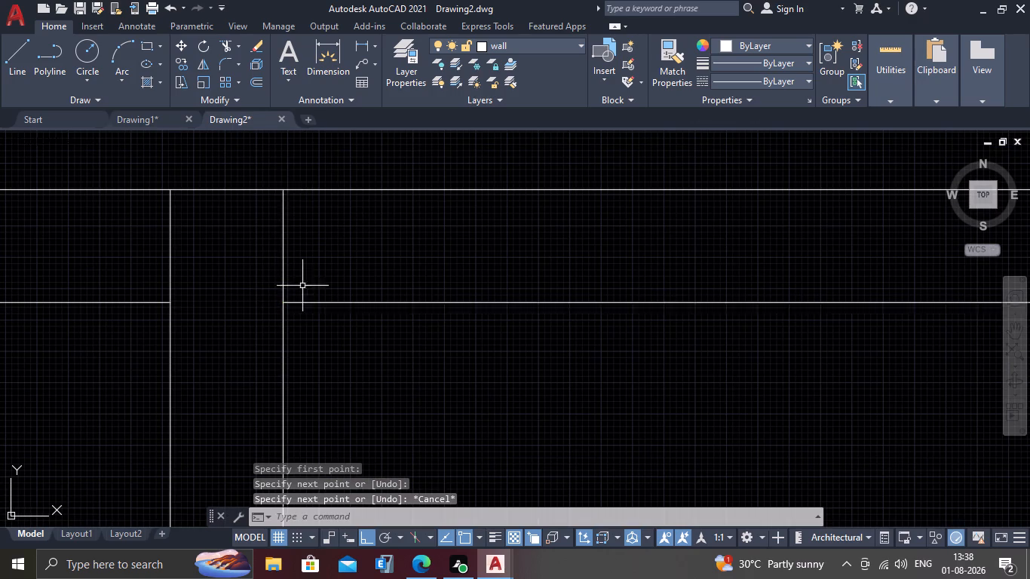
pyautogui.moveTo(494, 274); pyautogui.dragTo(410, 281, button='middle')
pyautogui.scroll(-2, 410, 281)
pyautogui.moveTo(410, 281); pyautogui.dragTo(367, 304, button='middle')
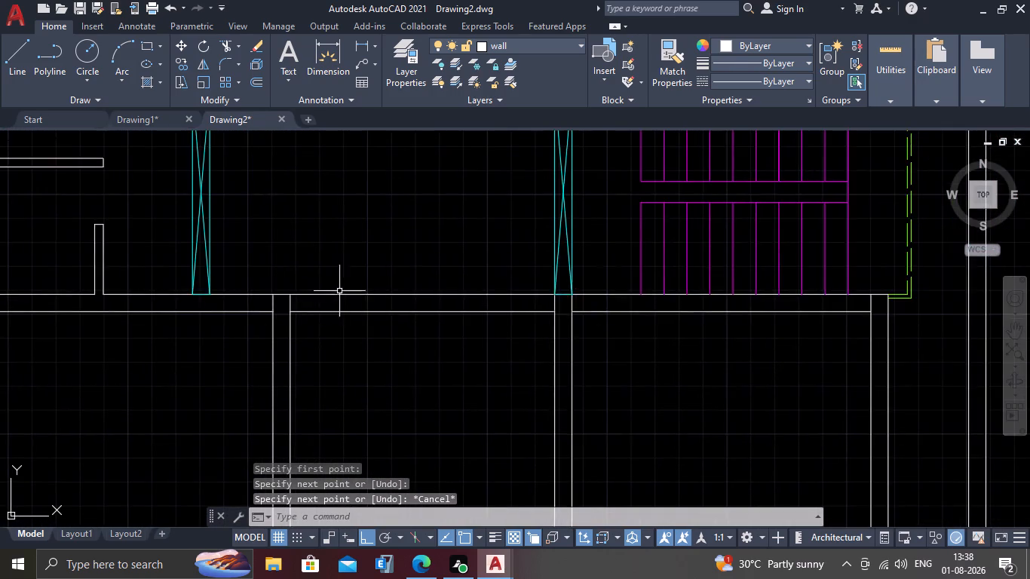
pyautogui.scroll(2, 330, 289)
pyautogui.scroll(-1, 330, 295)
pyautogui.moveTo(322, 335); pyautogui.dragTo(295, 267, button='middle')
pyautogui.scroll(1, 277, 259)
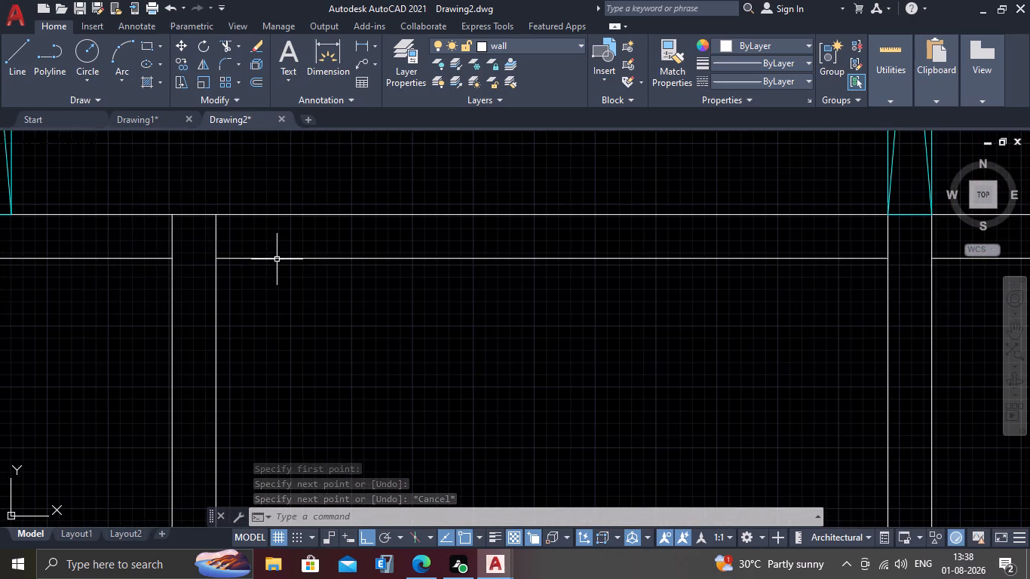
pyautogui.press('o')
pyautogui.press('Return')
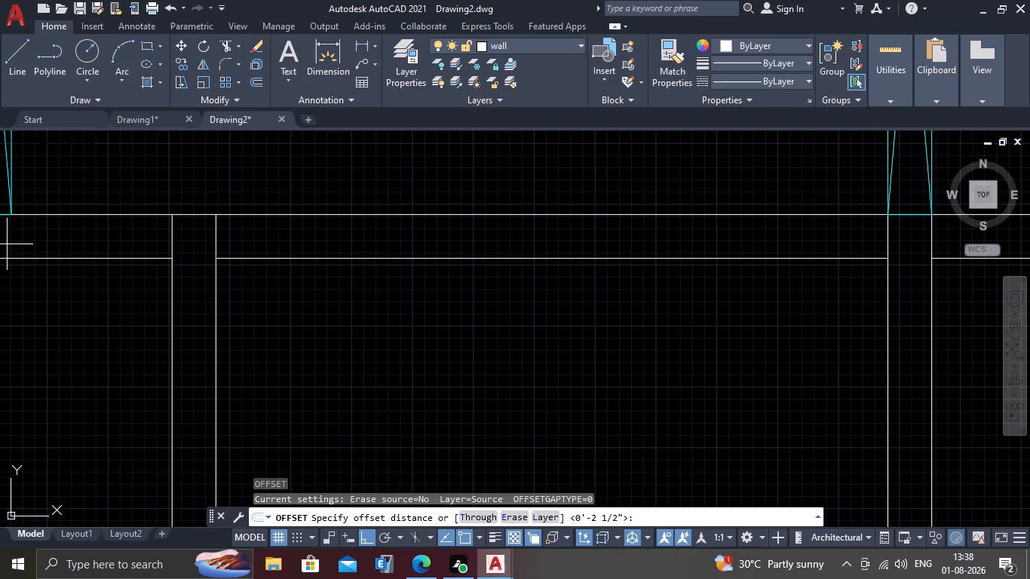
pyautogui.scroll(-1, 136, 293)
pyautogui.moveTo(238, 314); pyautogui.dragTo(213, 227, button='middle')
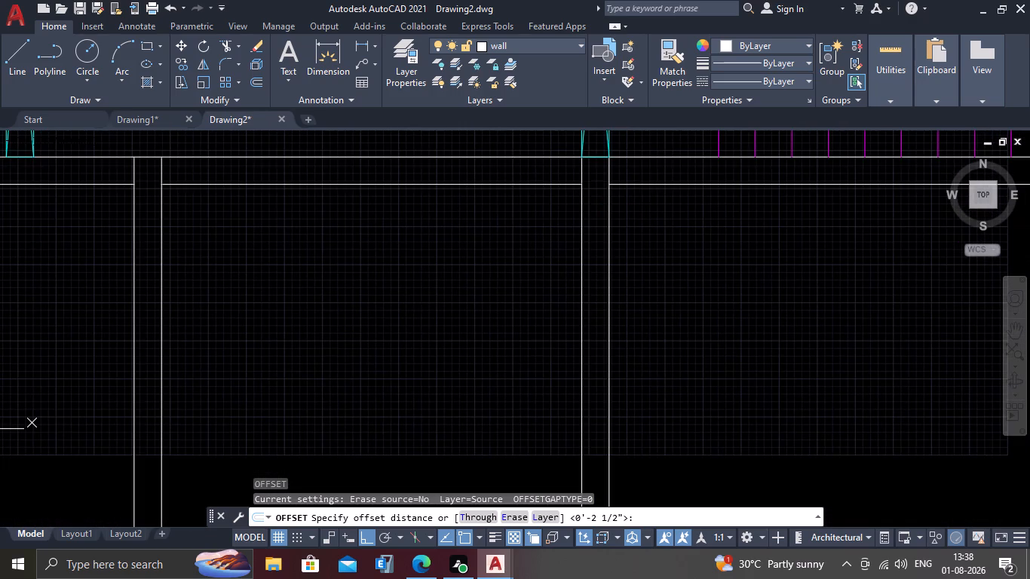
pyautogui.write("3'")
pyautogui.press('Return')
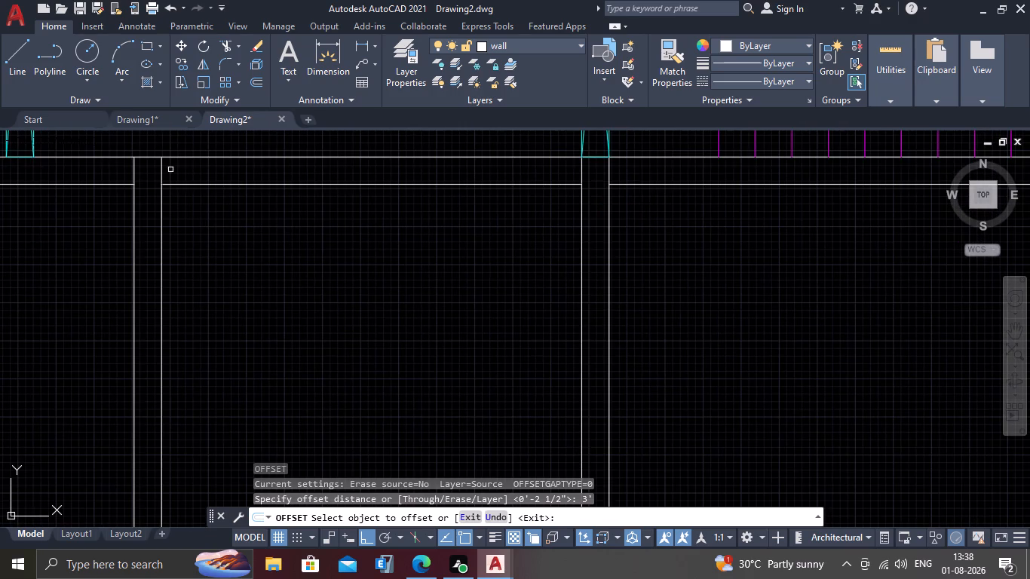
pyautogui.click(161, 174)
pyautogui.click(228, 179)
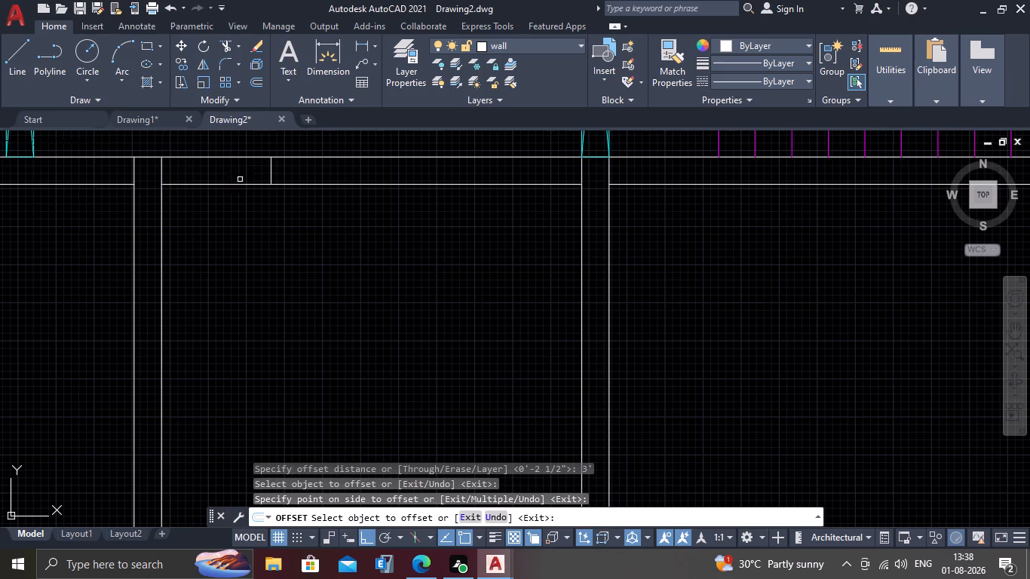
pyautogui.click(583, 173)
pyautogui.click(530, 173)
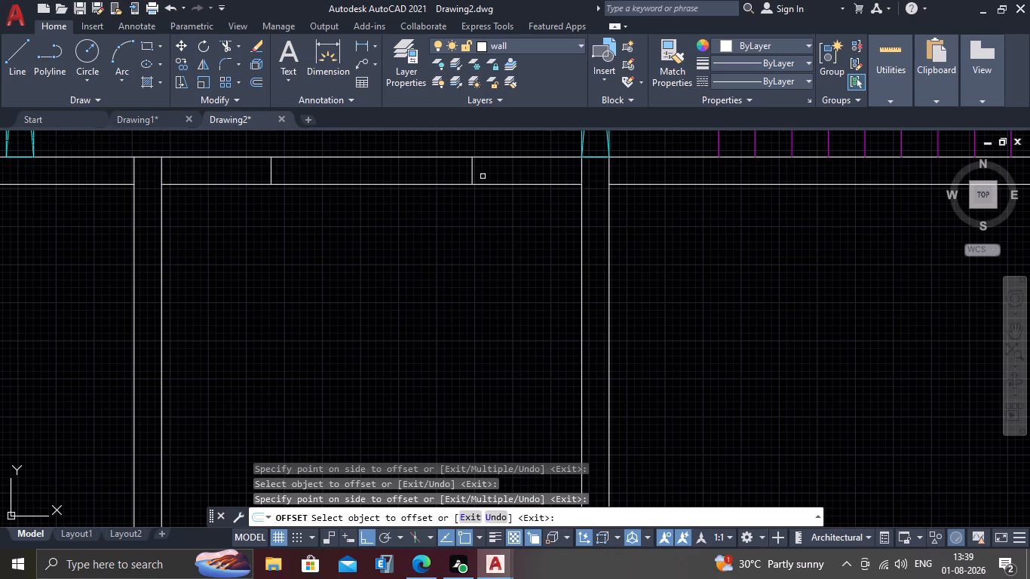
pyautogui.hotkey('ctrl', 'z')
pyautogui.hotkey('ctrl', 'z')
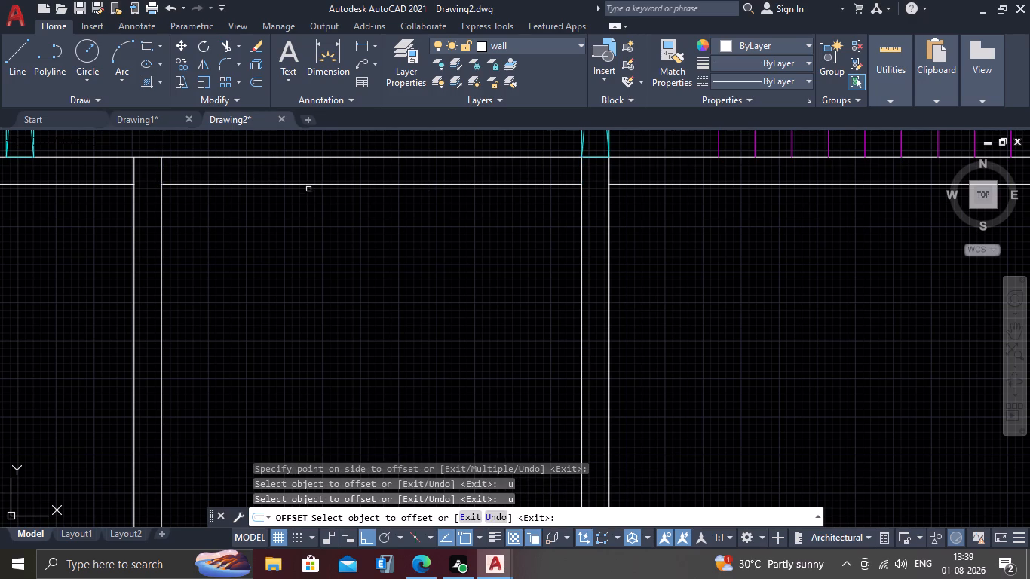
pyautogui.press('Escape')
# Offset the short lines at both ends of the middle room's north wall 2' inward.
pyautogui.press('o')
pyautogui.press('Return')
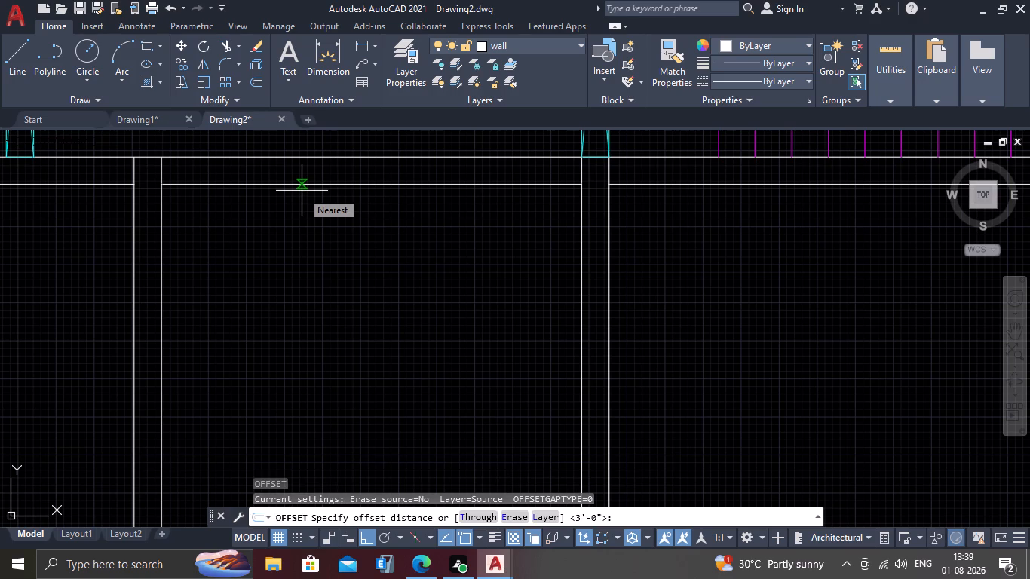
pyautogui.write("2'")
pyautogui.press('Return')
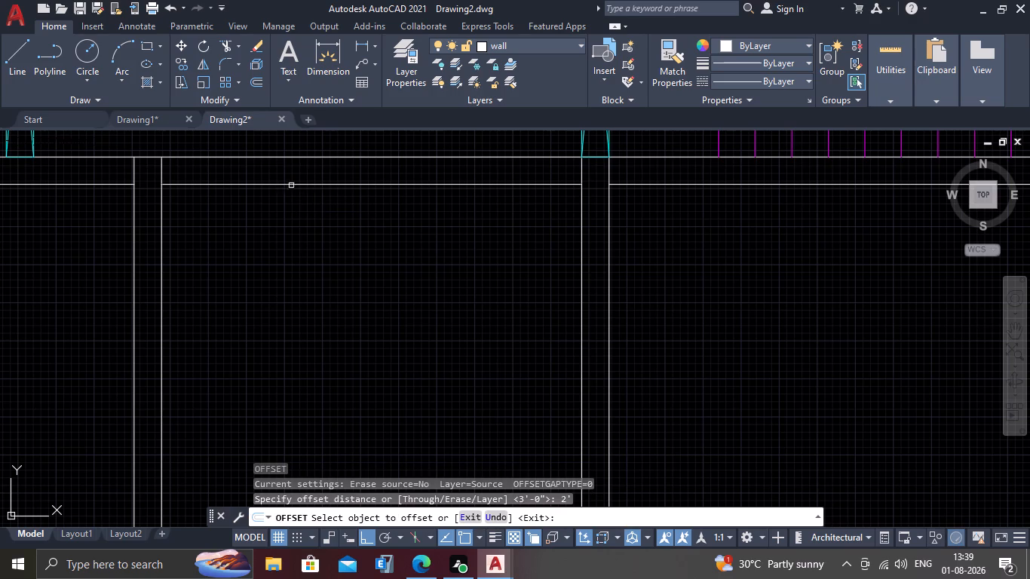
pyautogui.click(159, 179)
pyautogui.click(208, 165)
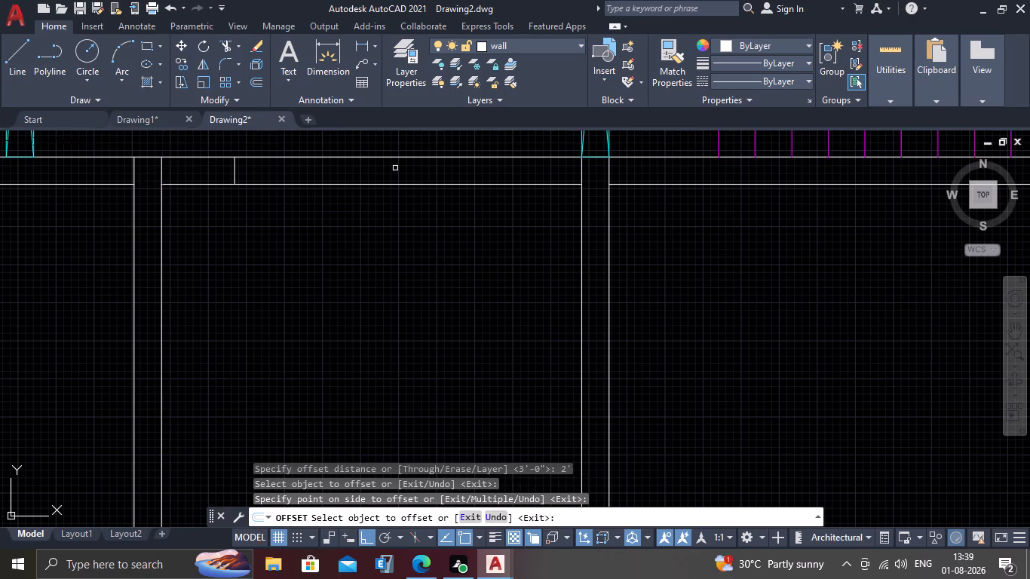
pyautogui.moveTo(582, 170); pyautogui.dragTo(574, 173)
pyautogui.click(522, 173)
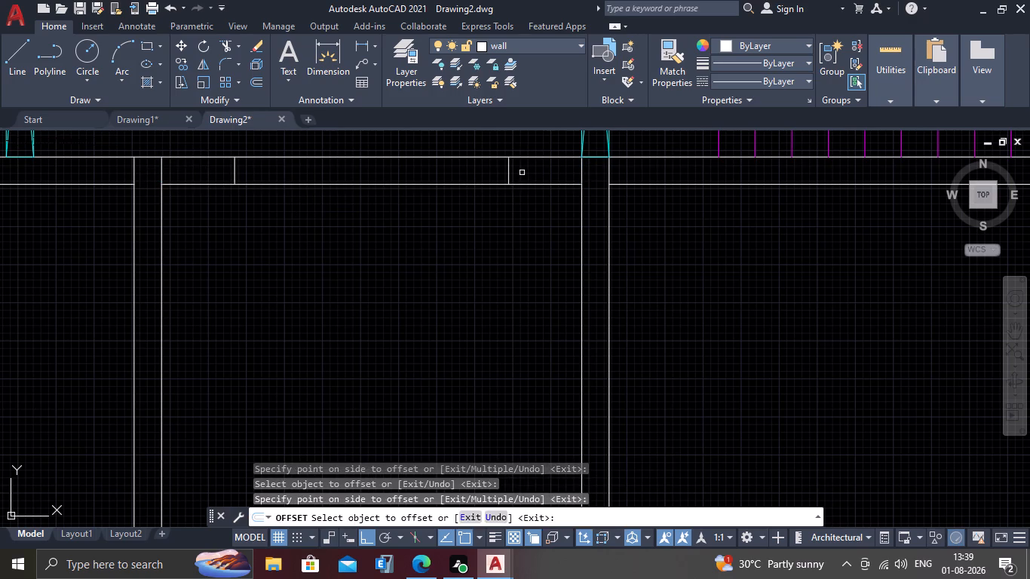
pyautogui.press('Escape')
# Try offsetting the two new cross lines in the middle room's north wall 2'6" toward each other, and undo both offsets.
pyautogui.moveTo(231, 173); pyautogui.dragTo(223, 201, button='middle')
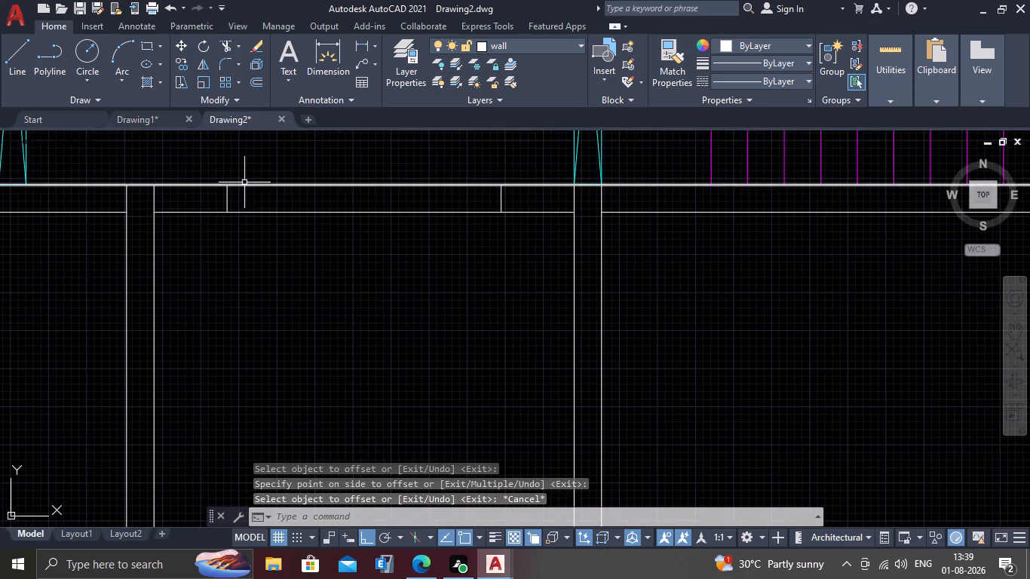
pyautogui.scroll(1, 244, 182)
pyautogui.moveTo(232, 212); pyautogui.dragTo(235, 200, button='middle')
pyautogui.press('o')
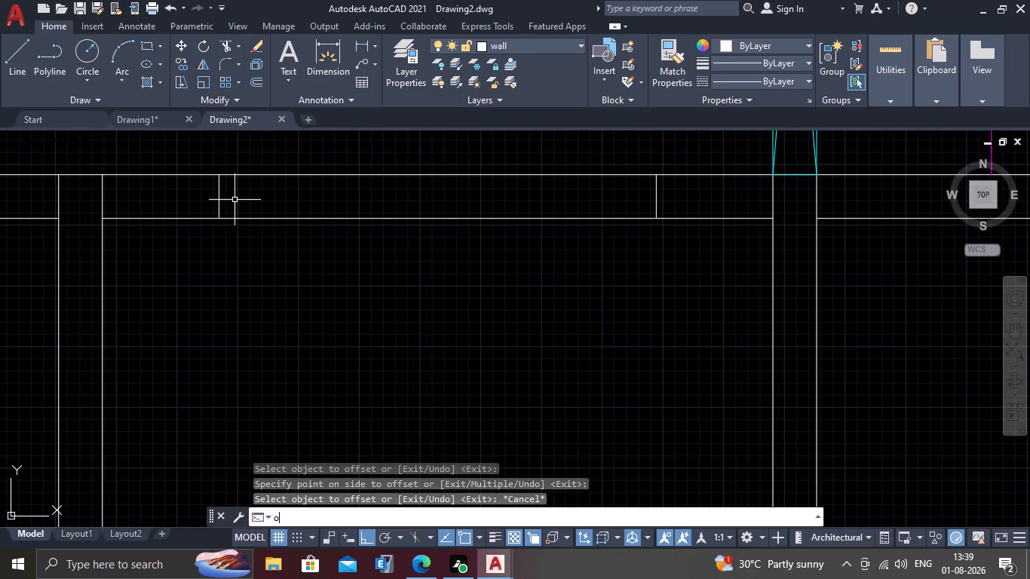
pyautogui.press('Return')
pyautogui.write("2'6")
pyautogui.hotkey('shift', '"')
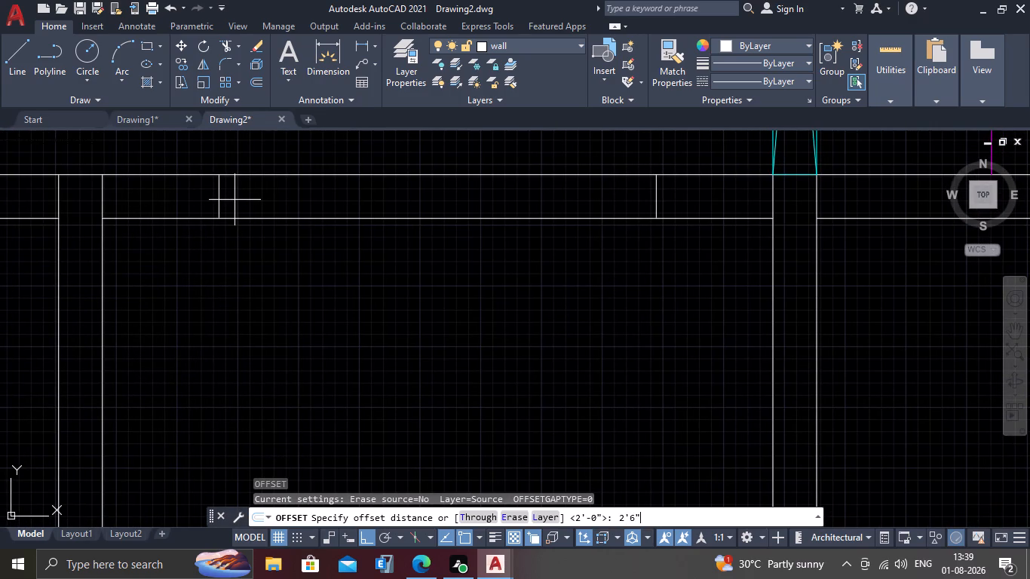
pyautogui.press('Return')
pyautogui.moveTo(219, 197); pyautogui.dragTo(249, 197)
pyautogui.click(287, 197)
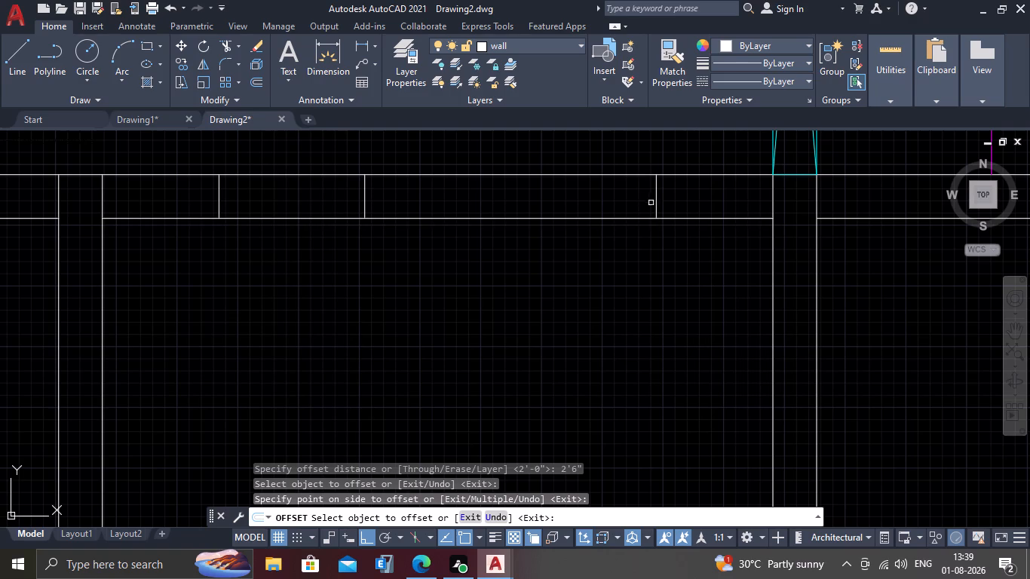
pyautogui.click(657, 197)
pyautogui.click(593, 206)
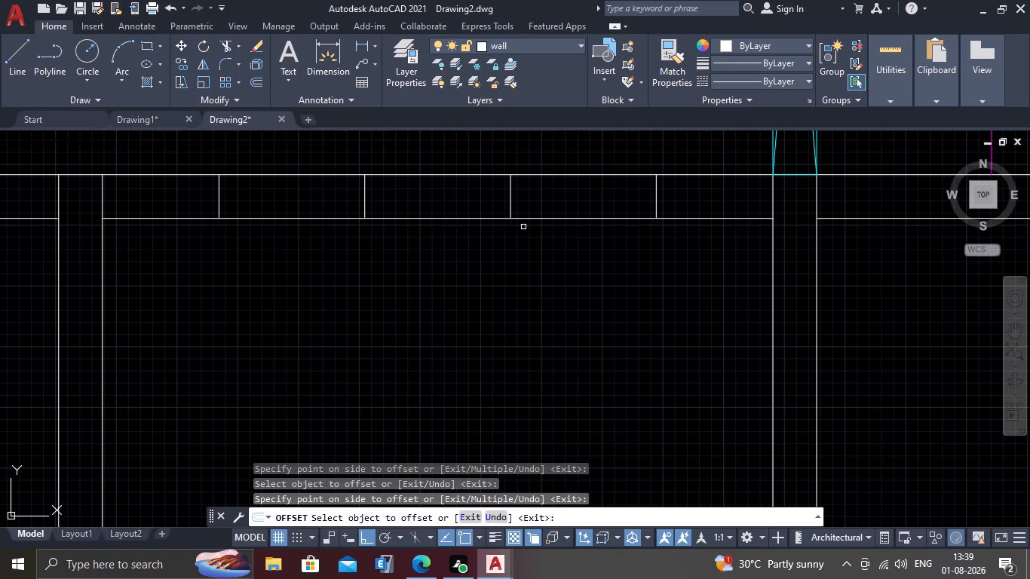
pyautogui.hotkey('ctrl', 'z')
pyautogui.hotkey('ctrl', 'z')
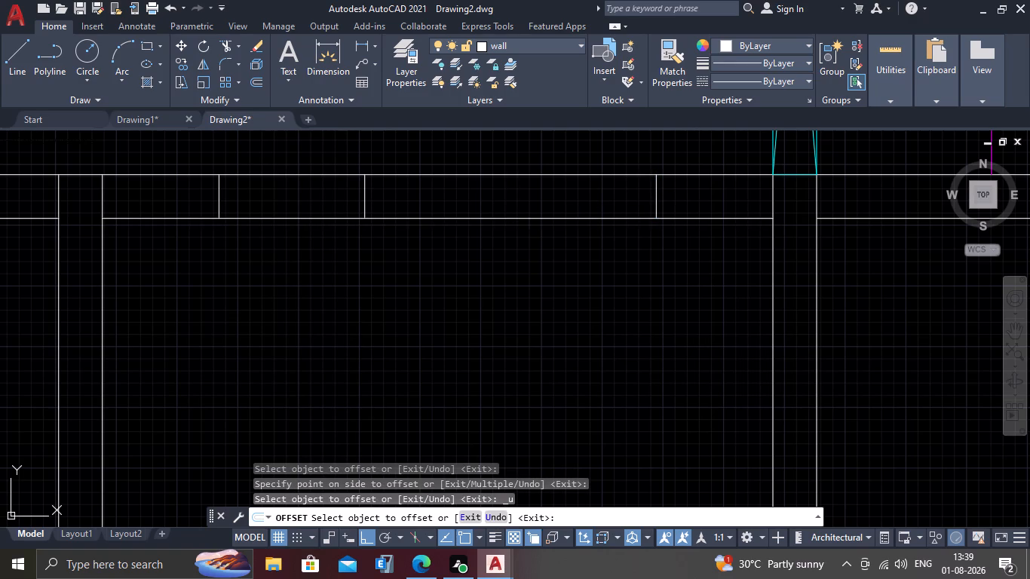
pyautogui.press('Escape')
# Offset the two cross lines in the middle room's north wall 2' toward each other to mark two window openings.
pyautogui.press('o')
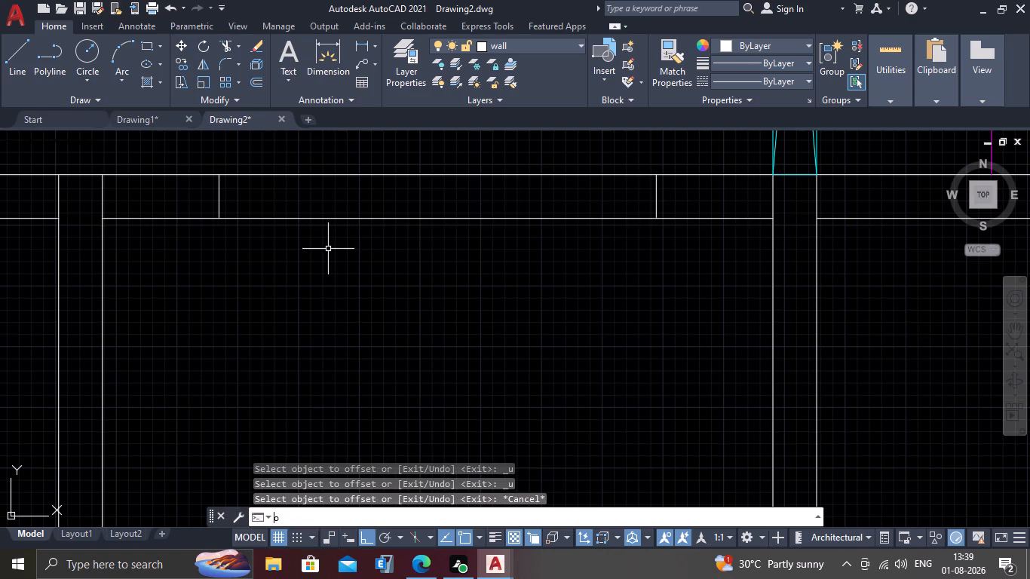
pyautogui.press('Return')
pyautogui.write("2'")
pyautogui.press('Return')
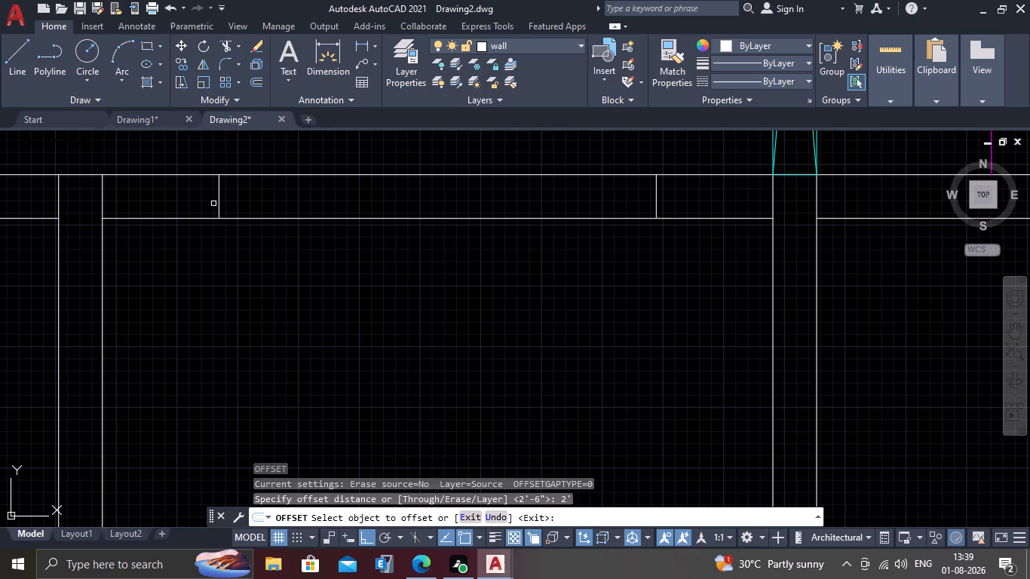
pyautogui.click(219, 202)
pyautogui.click(299, 204)
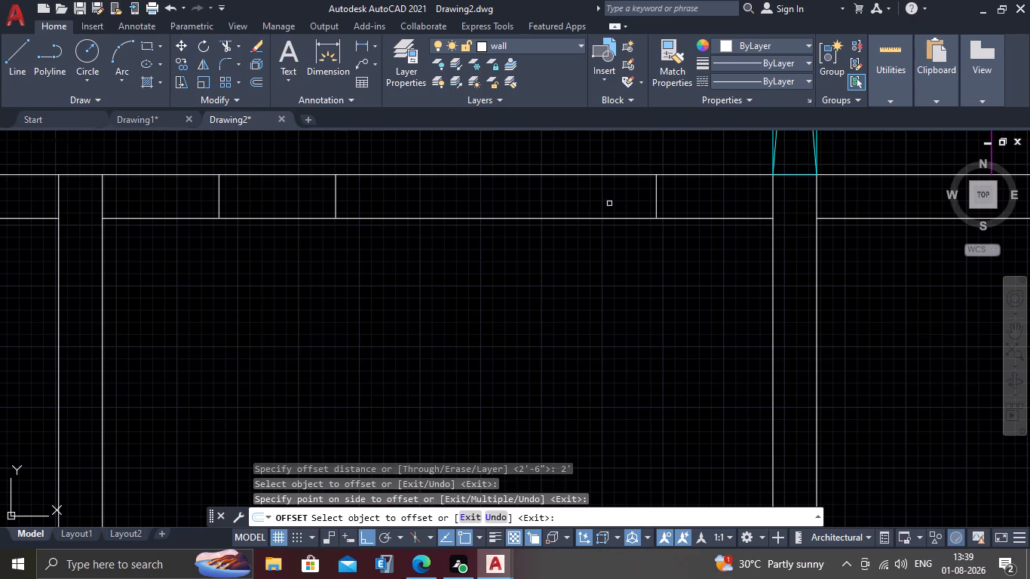
pyautogui.click(657, 198)
pyautogui.click(559, 204)
pyautogui.press('Escape')
# Start a rectangle at the northwest corner of the western window opening and set its rotation angle to 0.
pyautogui.scroll(-1, 455, 301)
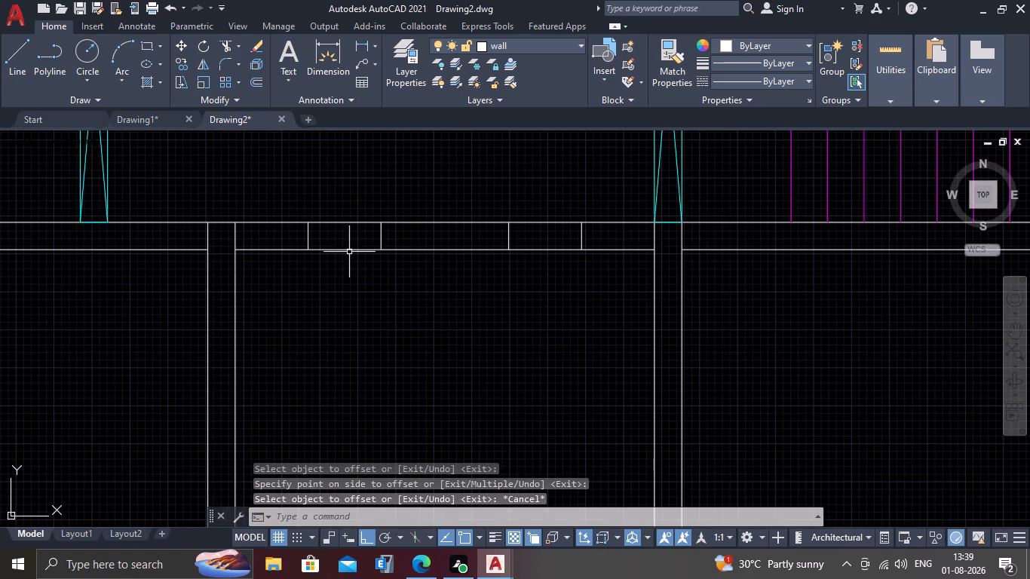
pyautogui.moveTo(296, 231); pyautogui.dragTo(290, 174, button='middle')
pyautogui.moveTo(310, 182); pyautogui.dragTo(286, 283, button='middle')
pyautogui.scroll(2, 286, 283)
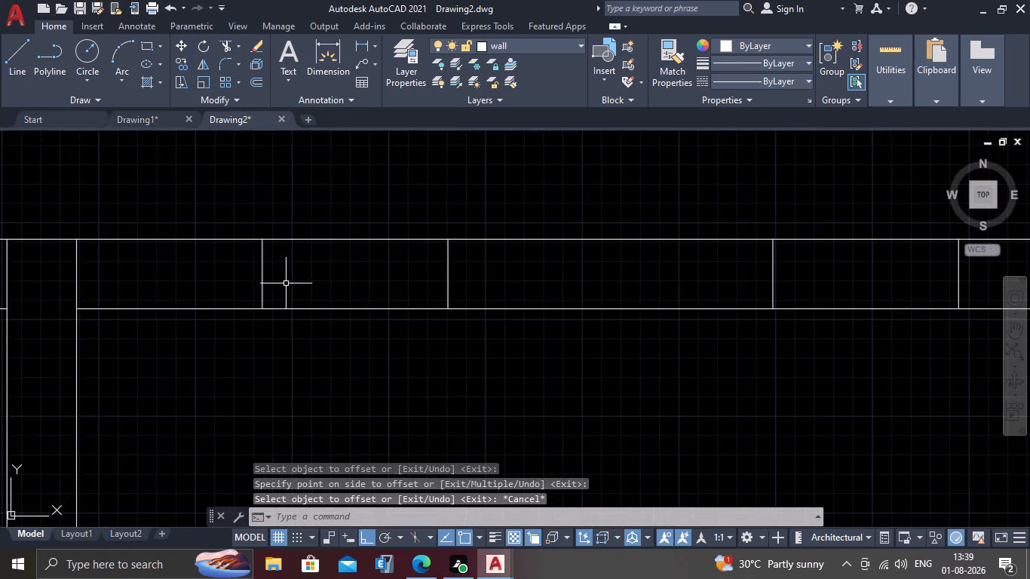
pyautogui.scroll(2, 282, 285)
pyautogui.write('rex')
pyautogui.press('BackSpace')
pyautogui.write('rec')
pyautogui.press('BackSpace')
pyautogui.press('BackSpace')
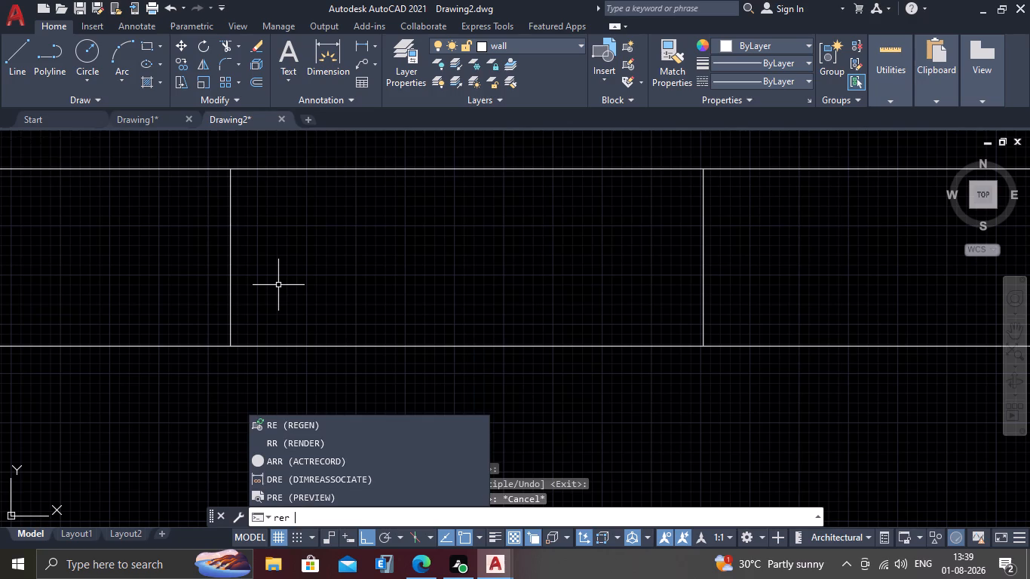
pyautogui.press('BackSpace')
pyautogui.press('c')
pyautogui.press('Return')
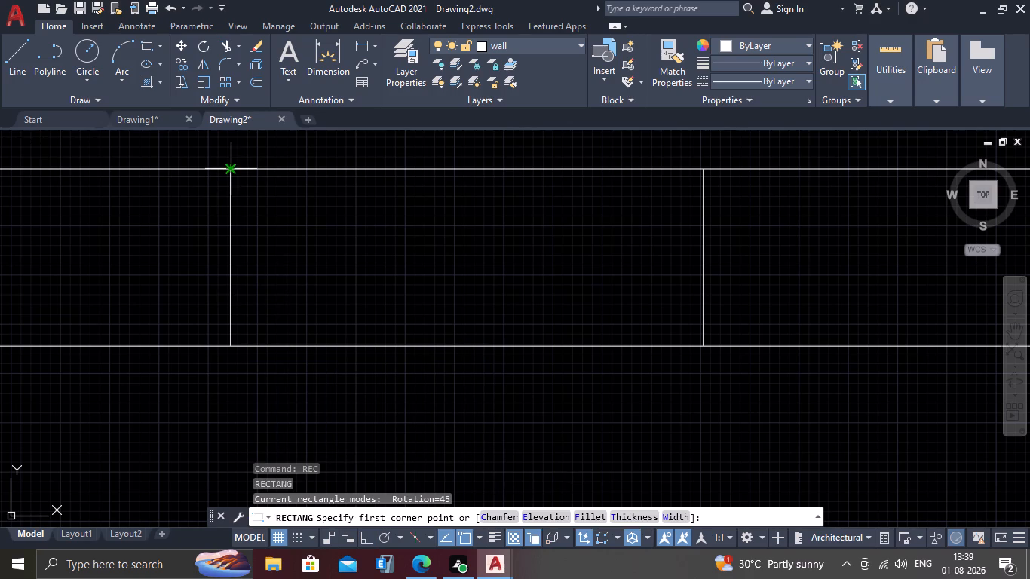
pyautogui.click(231, 170)
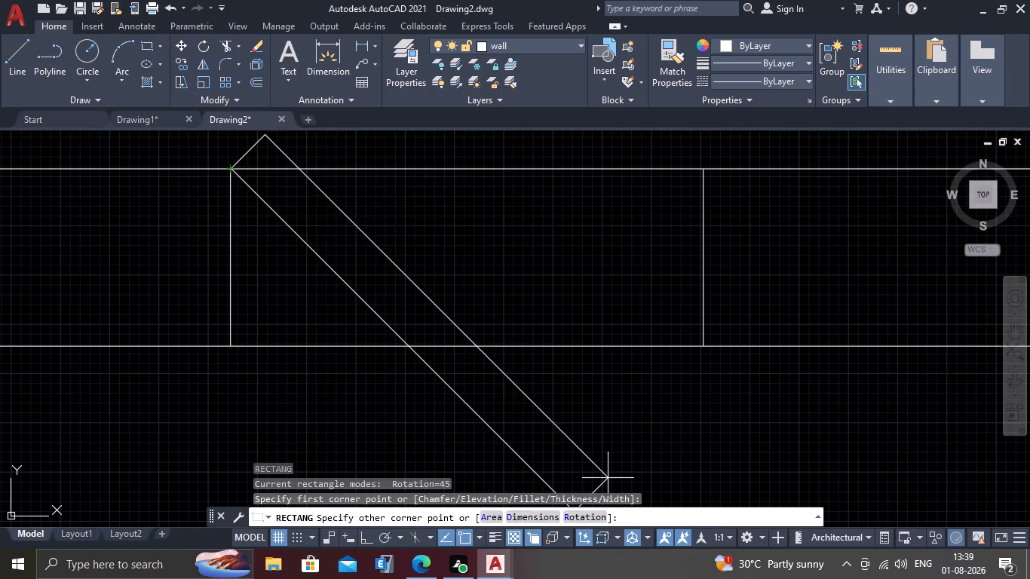
pyautogui.press('r')
pyautogui.press('Return')
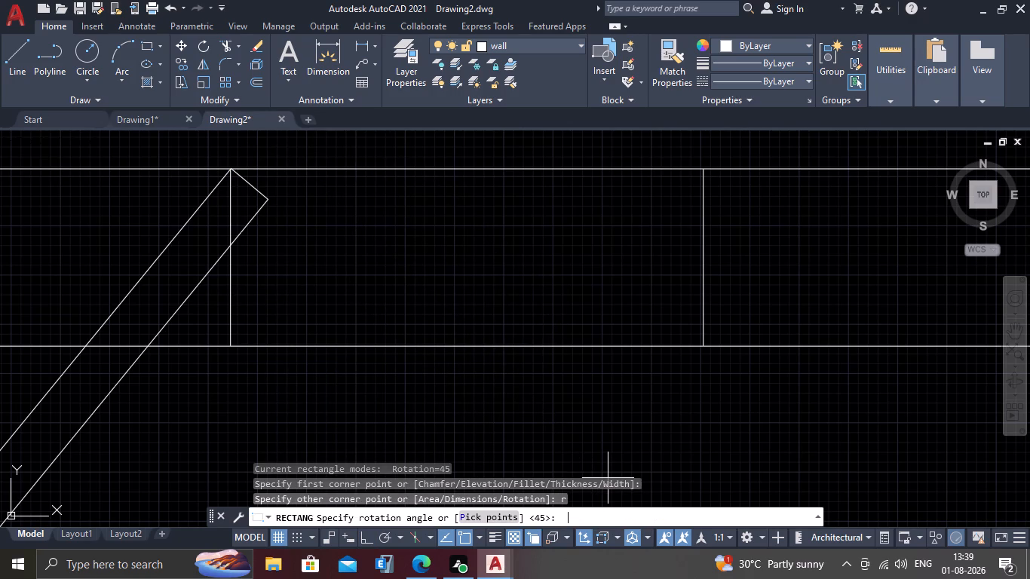
pyautogui.press('0')
pyautogui.press('Return')
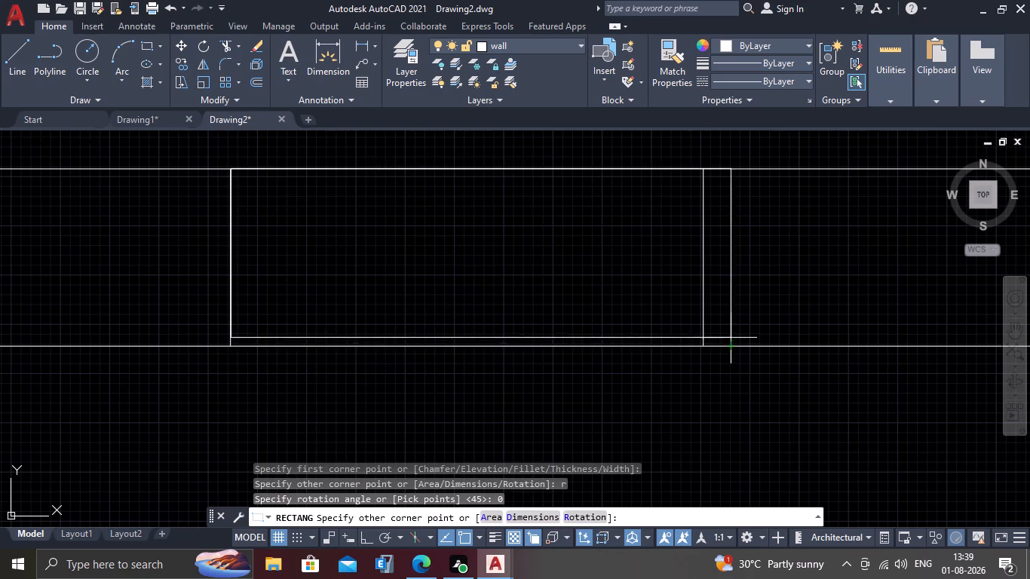
# Make the window layer current and cancel the pending rectangle.
pyautogui.click(504, 48)
pyautogui.click(517, 222)
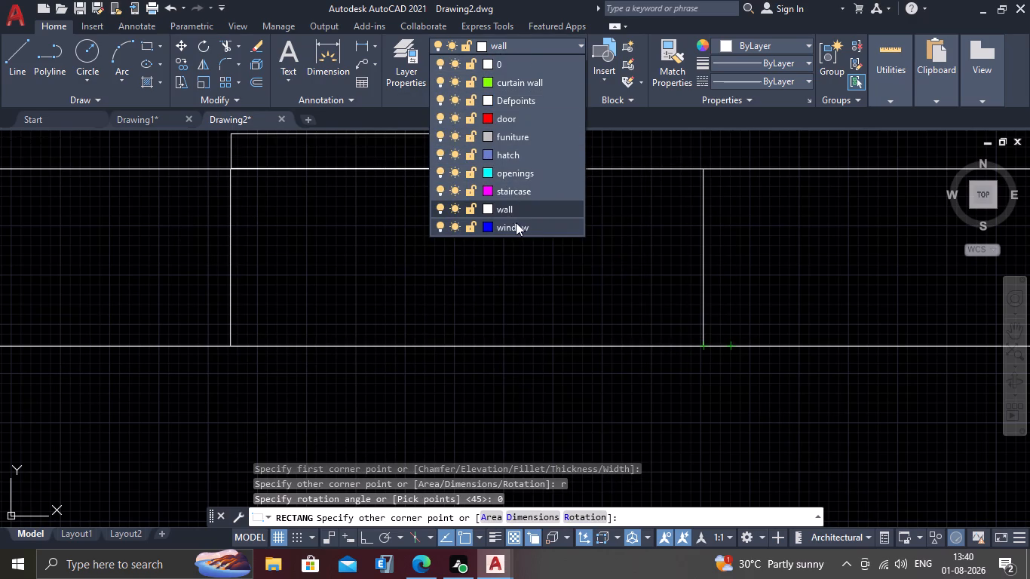
pyautogui.press('Escape')
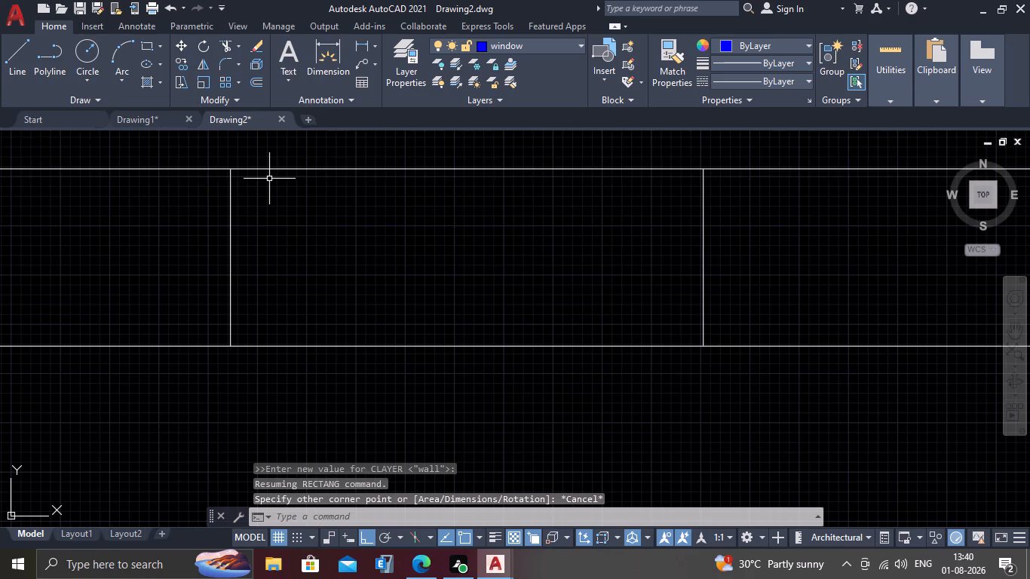
# Draw a rectangle on the window layer filling the western opening from its northwest to its southeast corner.
pyautogui.write('rec')
pyautogui.press('Return')
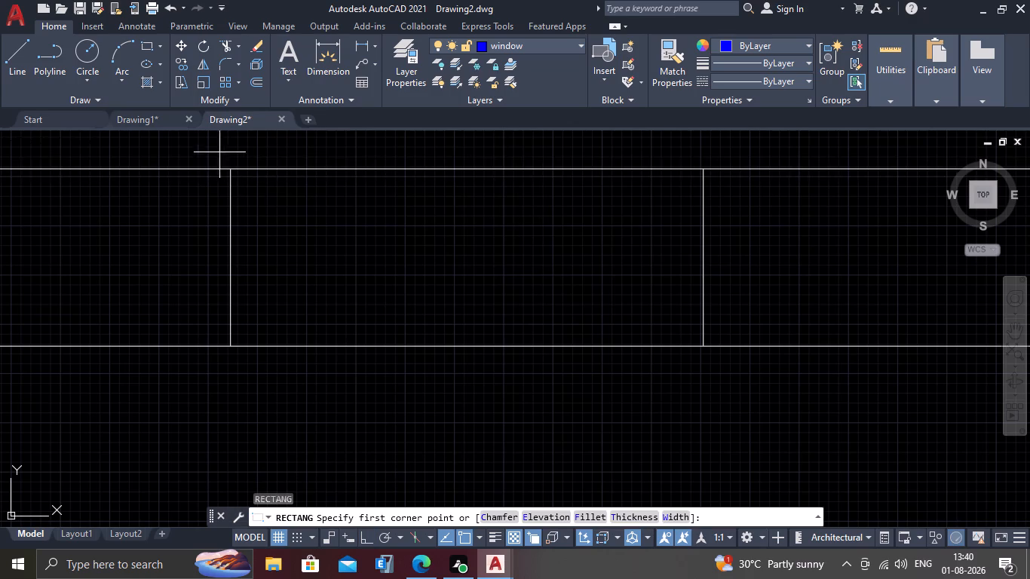
pyautogui.click(230, 170)
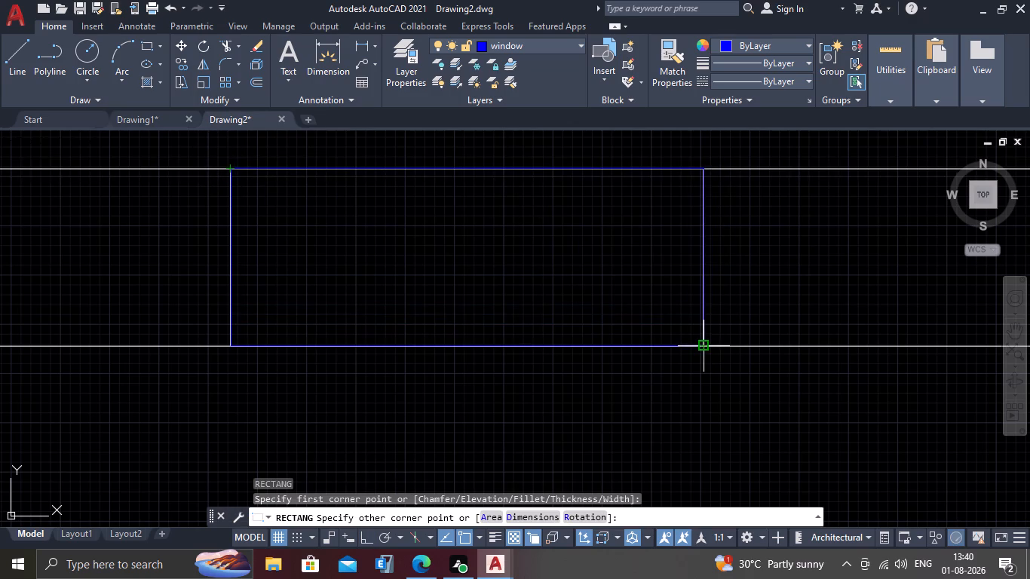
pyautogui.click(707, 345)
pyautogui.press('Escape')
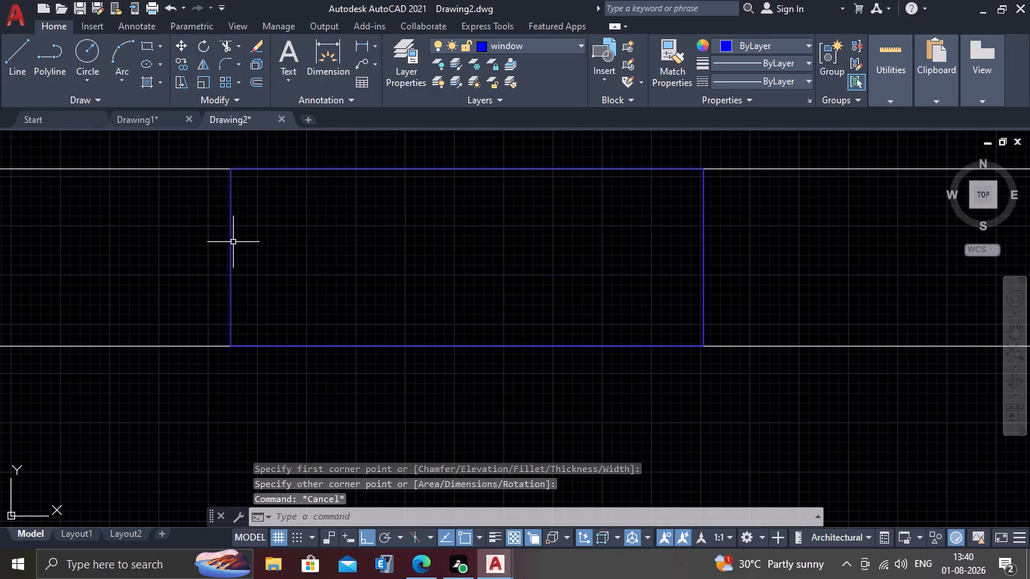
# Erase the leftover wall line beneath the west edge of the western window rectangle.
pyautogui.click(231, 244)
pyautogui.click(311, 314)
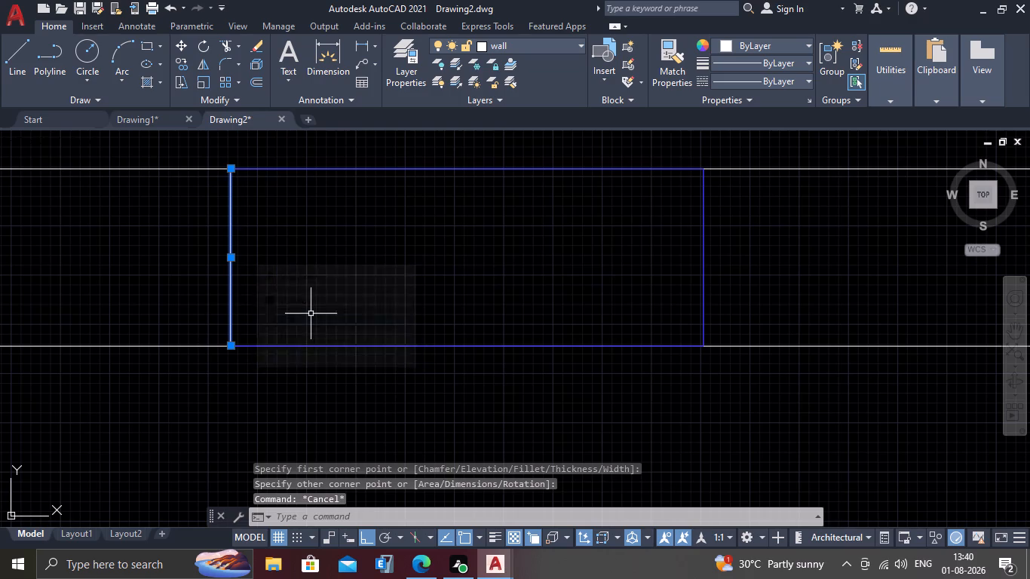
pyautogui.press('Delete')
# Draw a rectangle on the window layer filling the eastern opening from its northwest to its southeast corner.
pyautogui.scroll(-4, 302, 311)
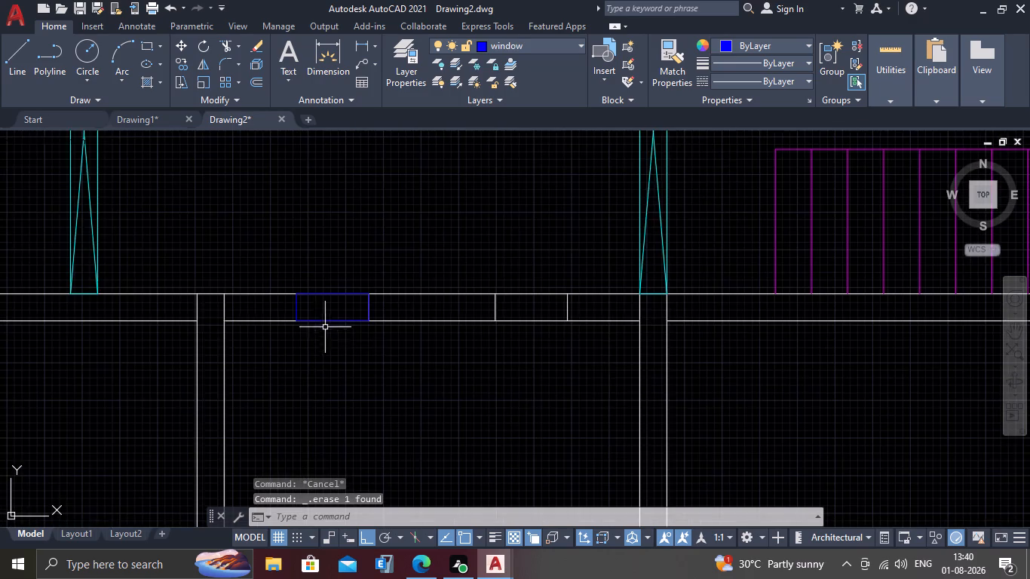
pyautogui.moveTo(357, 342); pyautogui.dragTo(232, 348, button='middle')
pyautogui.scroll(2, 222, 327)
pyautogui.scroll(-1, 434, 378)
pyautogui.moveTo(529, 390); pyautogui.dragTo(398, 350, button='middle')
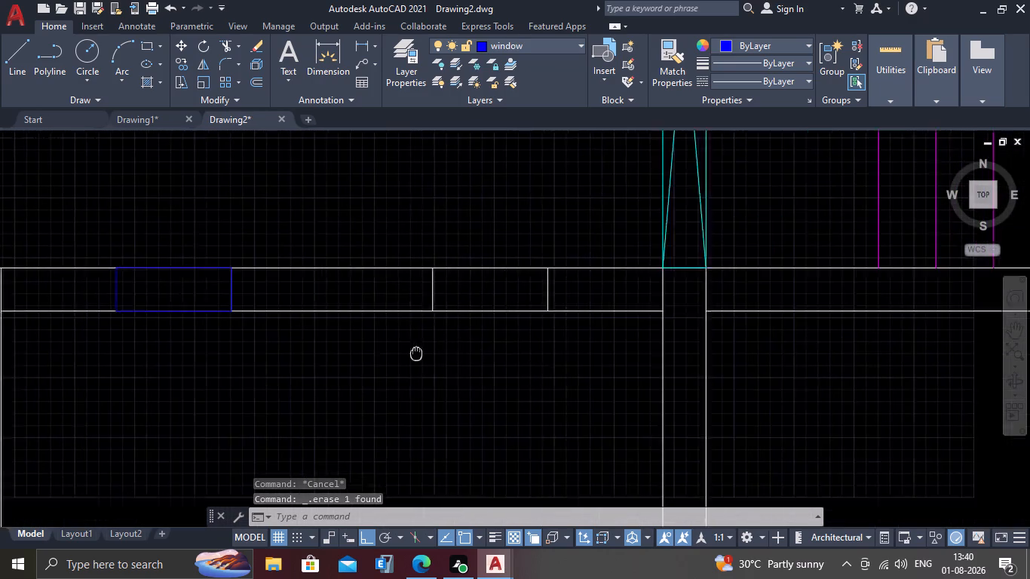
pyautogui.moveTo(398, 350); pyautogui.dragTo(384, 348, button='middle')
pyautogui.scroll(2, 458, 250)
pyautogui.write('rec')
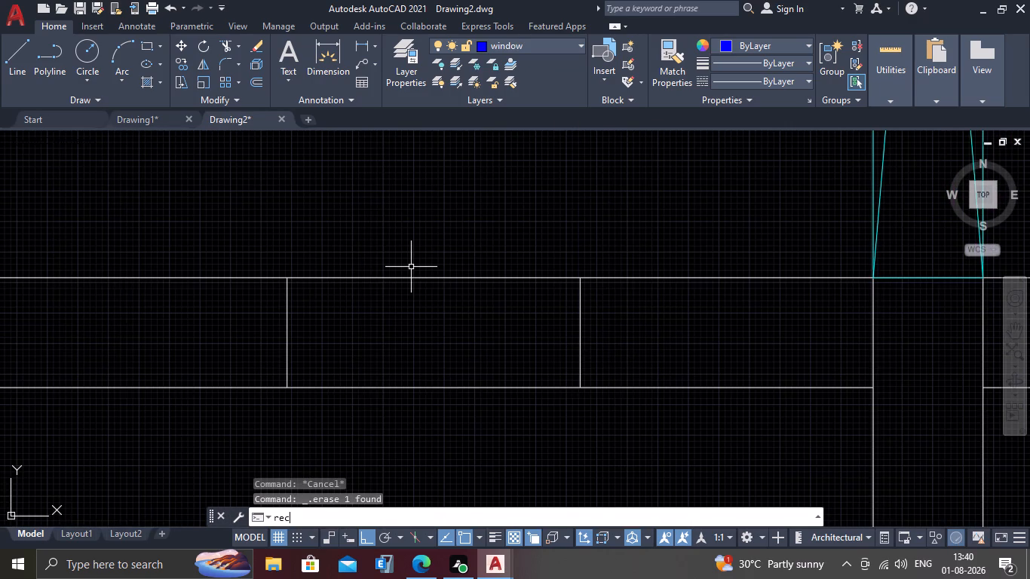
pyautogui.press('Return')
pyautogui.scroll(1, 331, 277)
pyautogui.moveTo(259, 280); pyautogui.dragTo(265, 284)
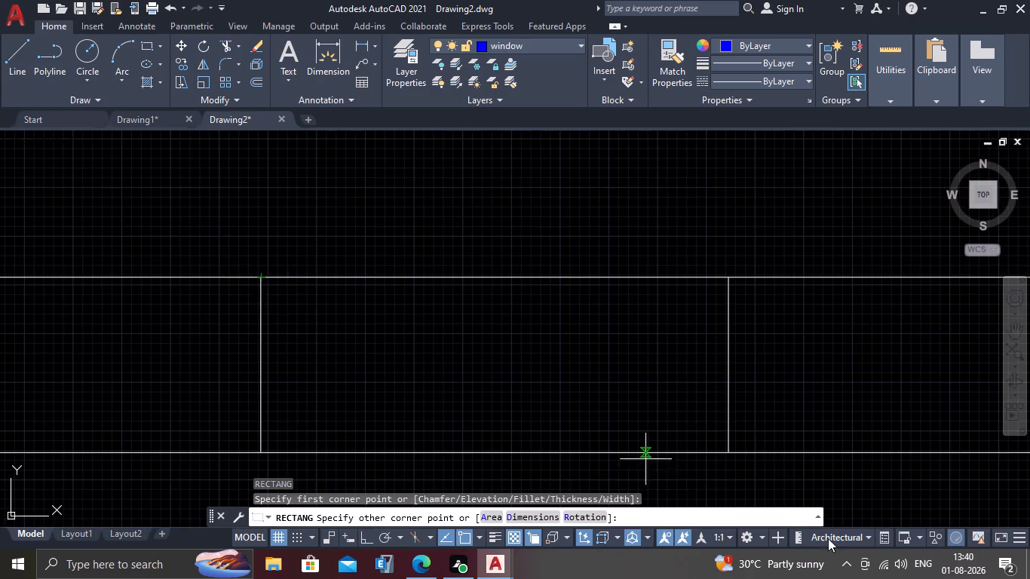
pyautogui.click(729, 455)
pyautogui.press('Escape')
# Erase the leftover wall line beneath the west edge of the eastern window rectangle.
pyautogui.scroll(-1, 599, 442)
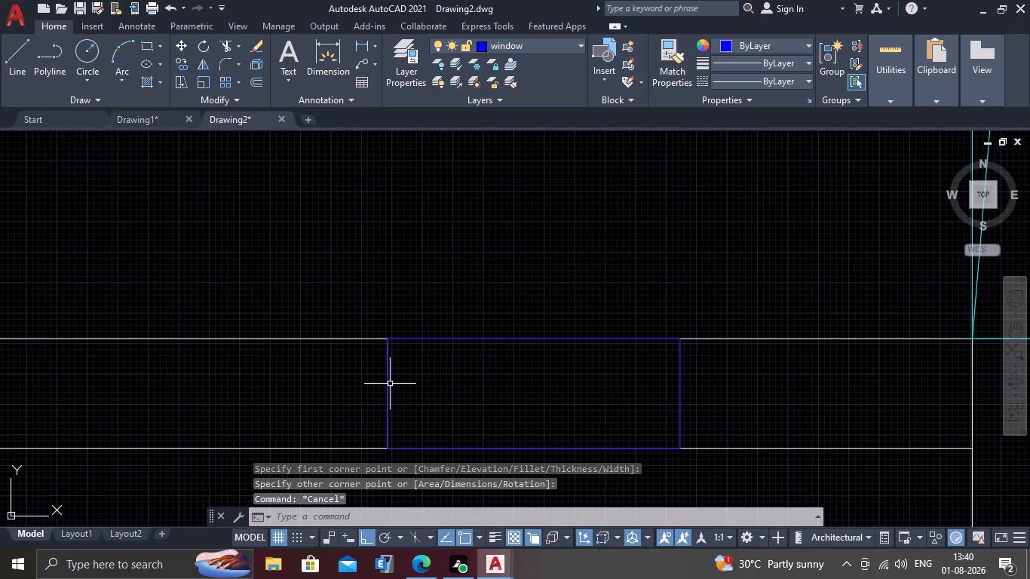
pyautogui.click(386, 387)
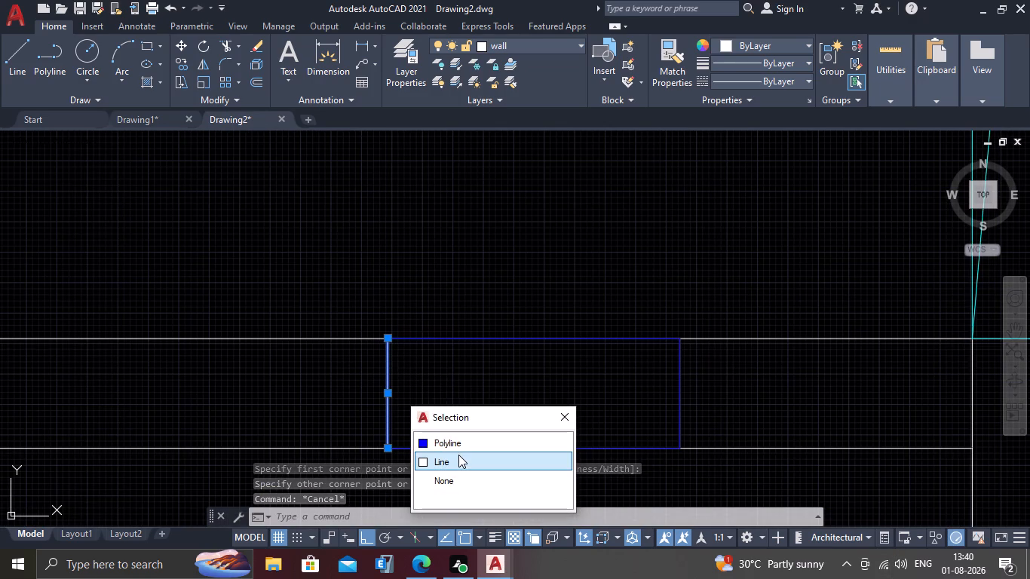
pyautogui.click(458, 455)
pyautogui.press('Delete')
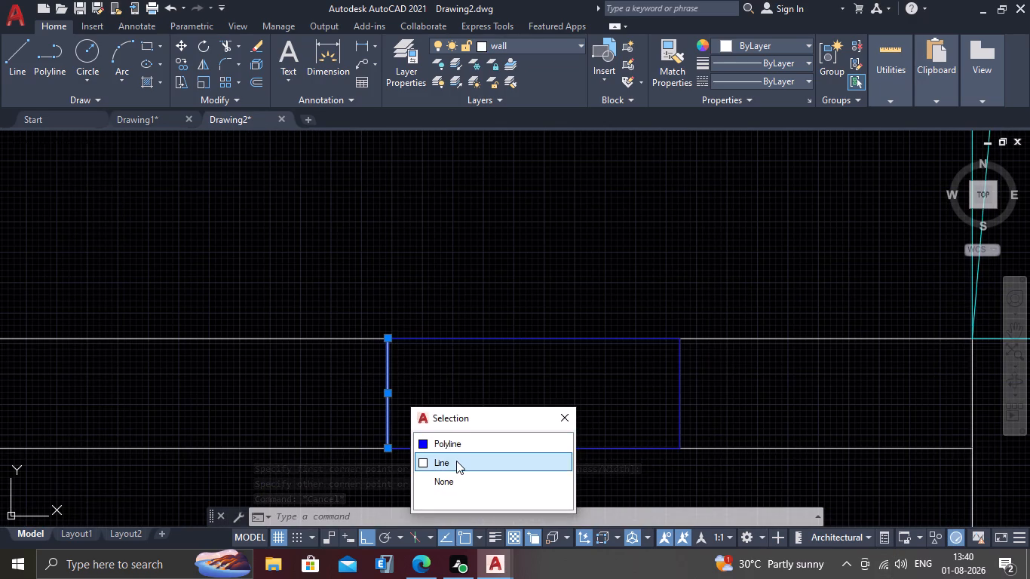
pyautogui.click(462, 461)
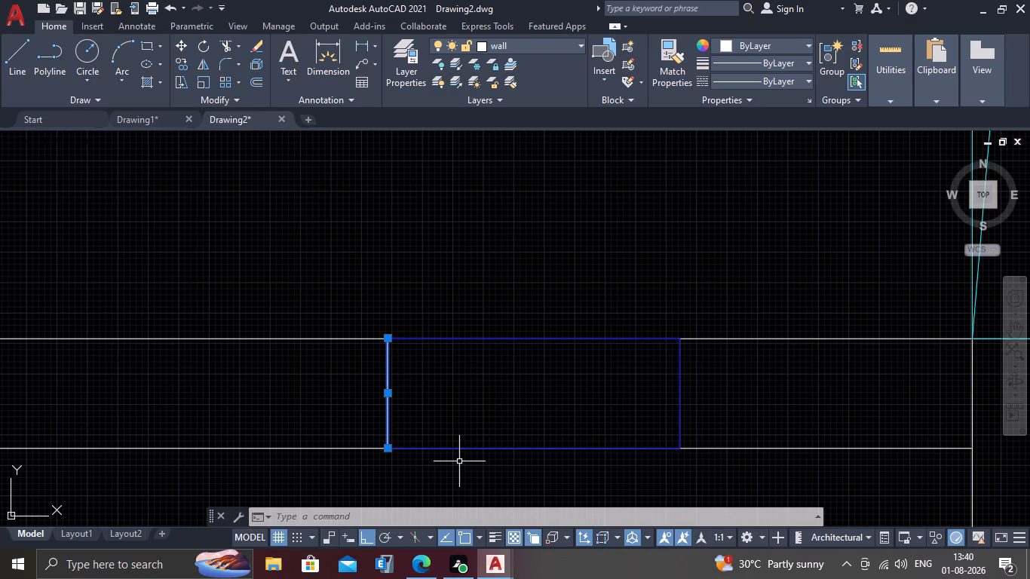
pyautogui.press('Delete')
pyautogui.press('Escape')
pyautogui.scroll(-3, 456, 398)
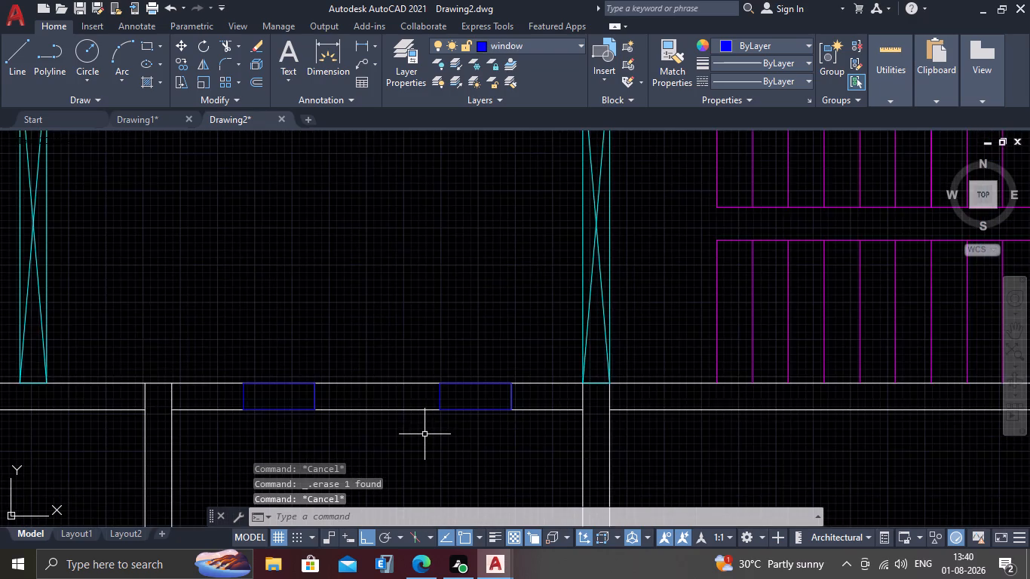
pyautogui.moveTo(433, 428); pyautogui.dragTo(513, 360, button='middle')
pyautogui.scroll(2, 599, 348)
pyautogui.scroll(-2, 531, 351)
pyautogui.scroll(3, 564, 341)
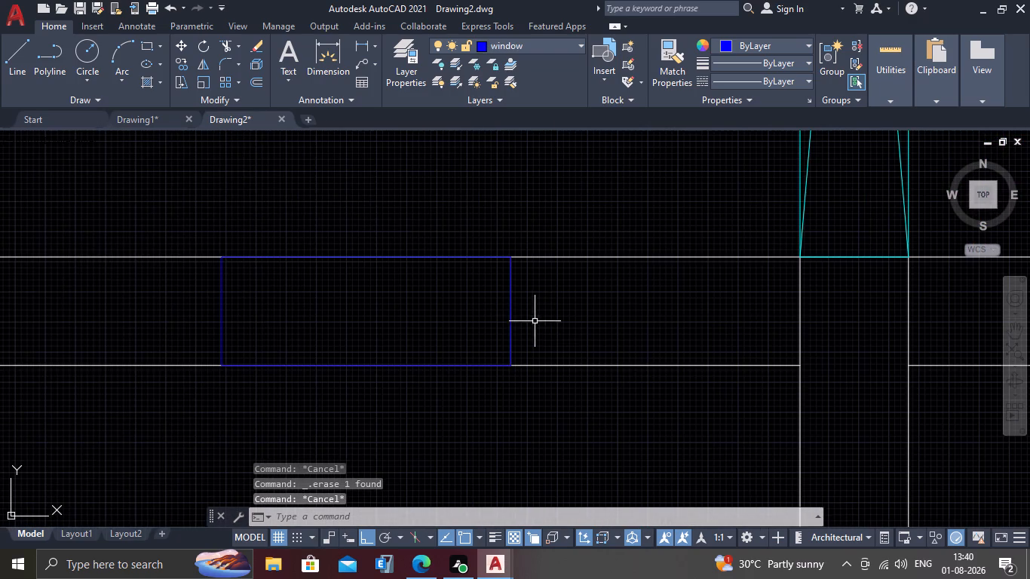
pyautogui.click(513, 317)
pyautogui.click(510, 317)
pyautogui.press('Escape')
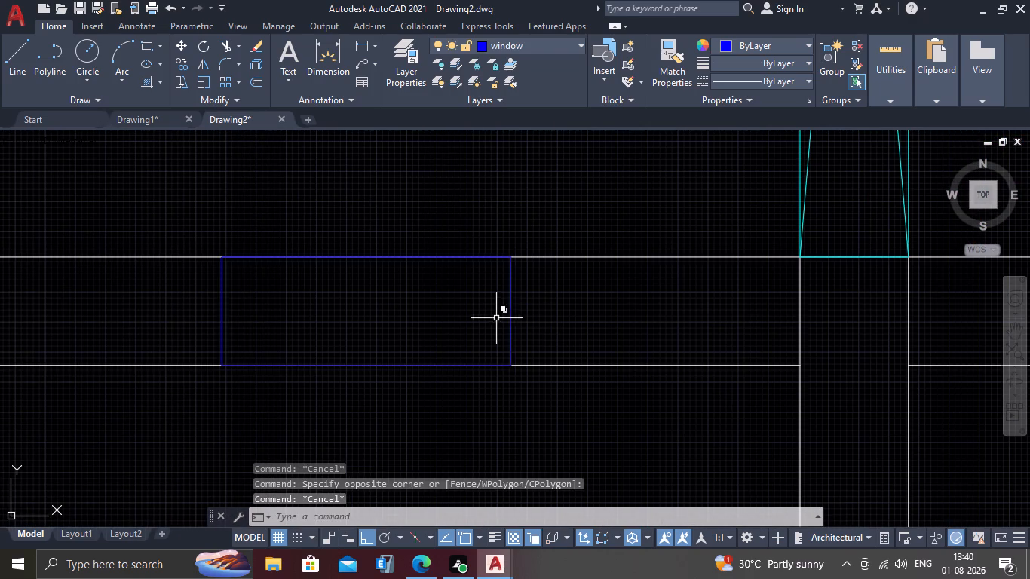
# Trim away both north wall lines between the western and eastern window rectangles.
pyautogui.scroll(-3, 490, 319)
pyautogui.scroll(-2, 458, 412)
pyautogui.moveTo(454, 412); pyautogui.dragTo(500, 317, button='middle')
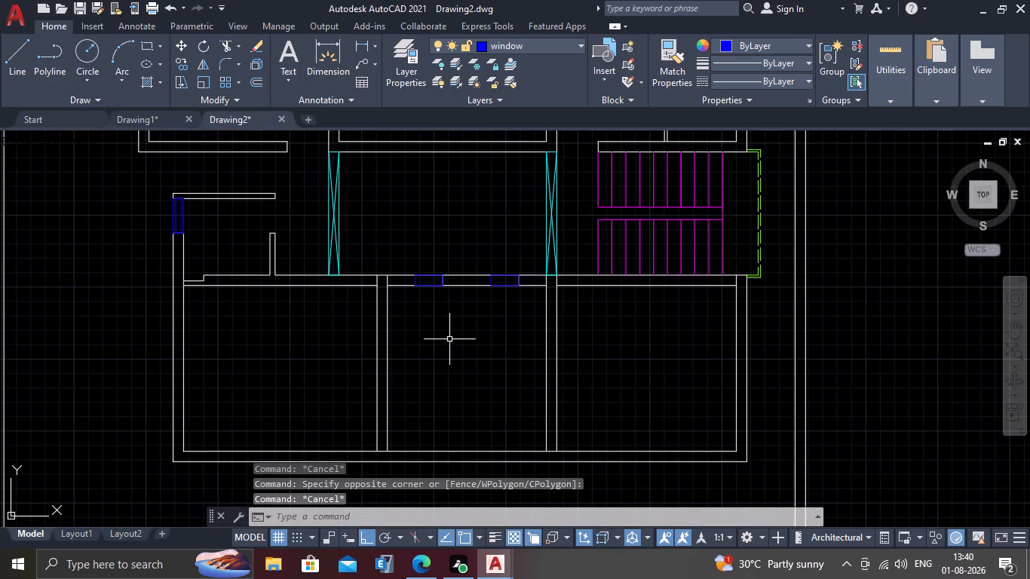
pyautogui.scroll(2, 391, 329)
pyautogui.moveTo(528, 259); pyautogui.dragTo(494, 283, button='middle')
pyautogui.scroll(2, 524, 258)
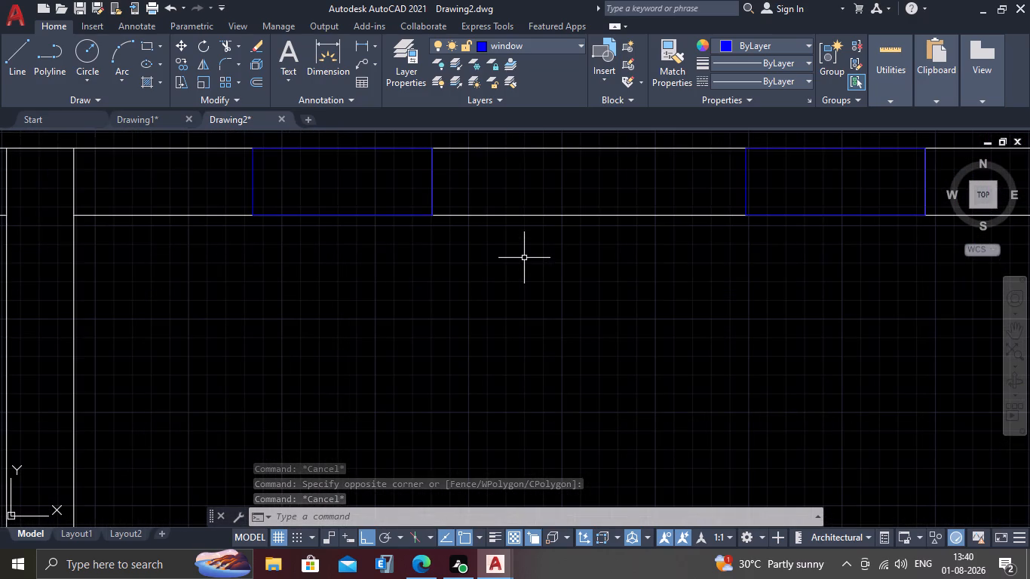
pyautogui.write('tr')
pyautogui.press('Return')
pyautogui.click(550, 139)
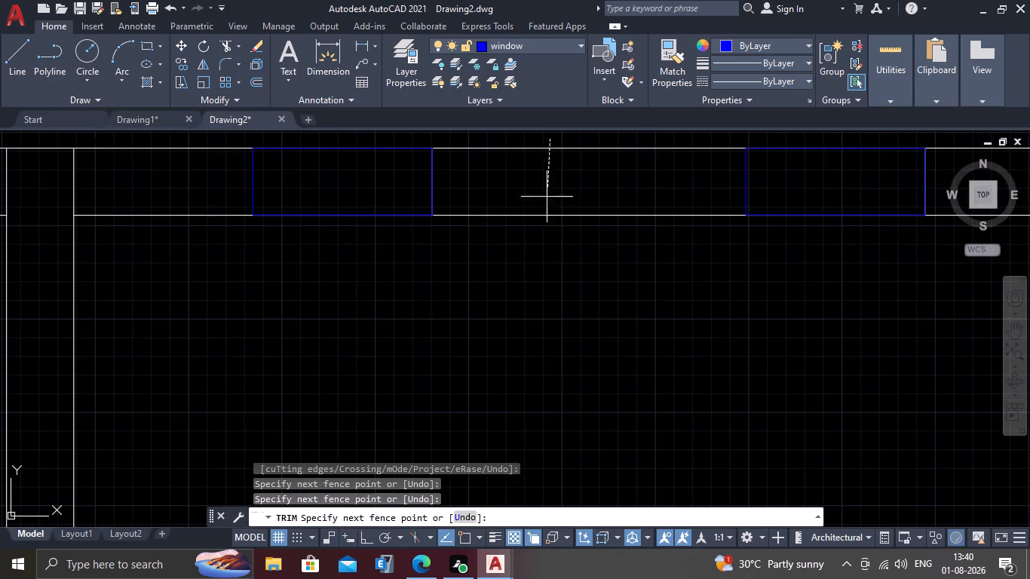
pyautogui.click(538, 285)
pyautogui.scroll(-2, 538, 285)
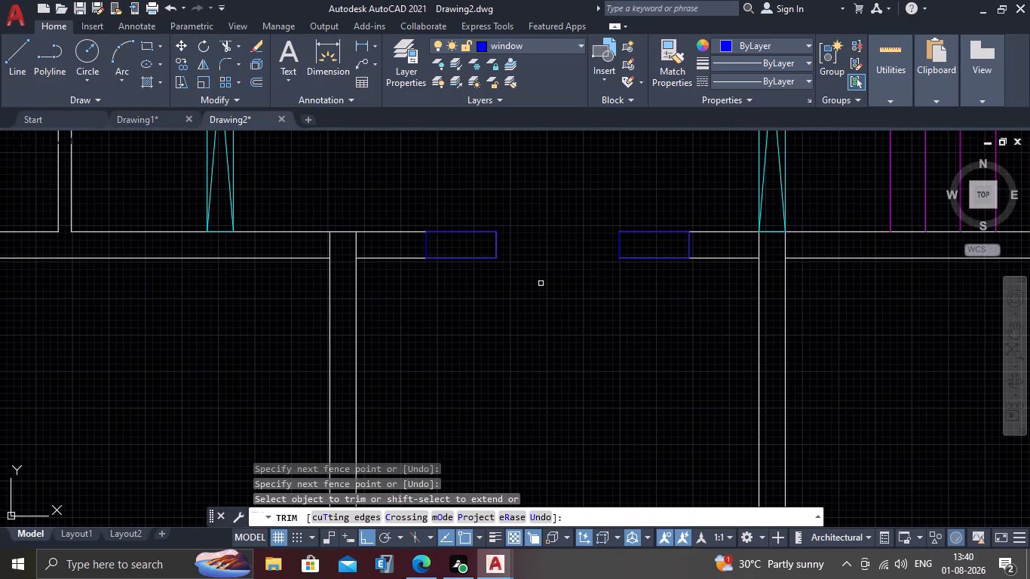
pyautogui.press('Escape')
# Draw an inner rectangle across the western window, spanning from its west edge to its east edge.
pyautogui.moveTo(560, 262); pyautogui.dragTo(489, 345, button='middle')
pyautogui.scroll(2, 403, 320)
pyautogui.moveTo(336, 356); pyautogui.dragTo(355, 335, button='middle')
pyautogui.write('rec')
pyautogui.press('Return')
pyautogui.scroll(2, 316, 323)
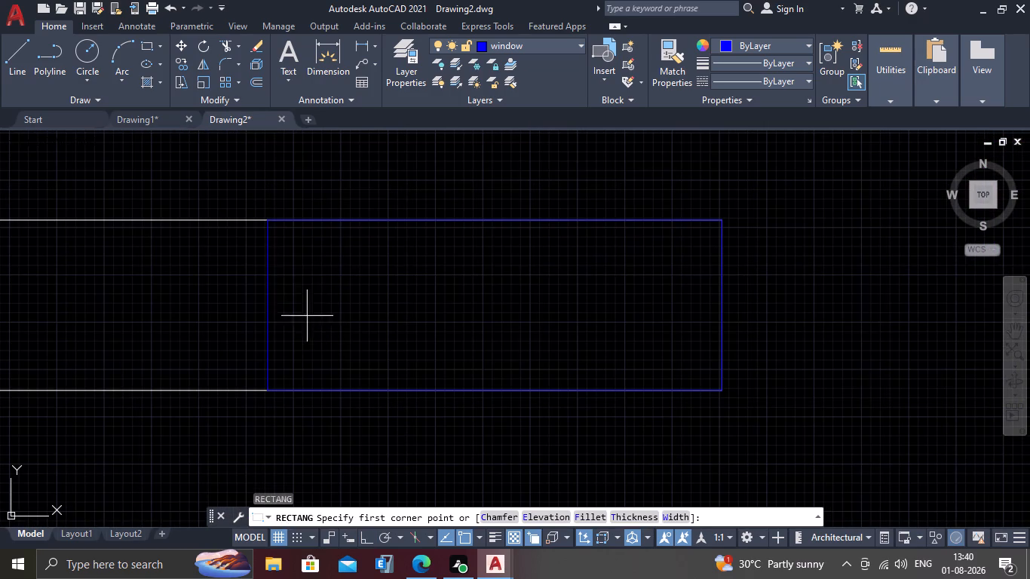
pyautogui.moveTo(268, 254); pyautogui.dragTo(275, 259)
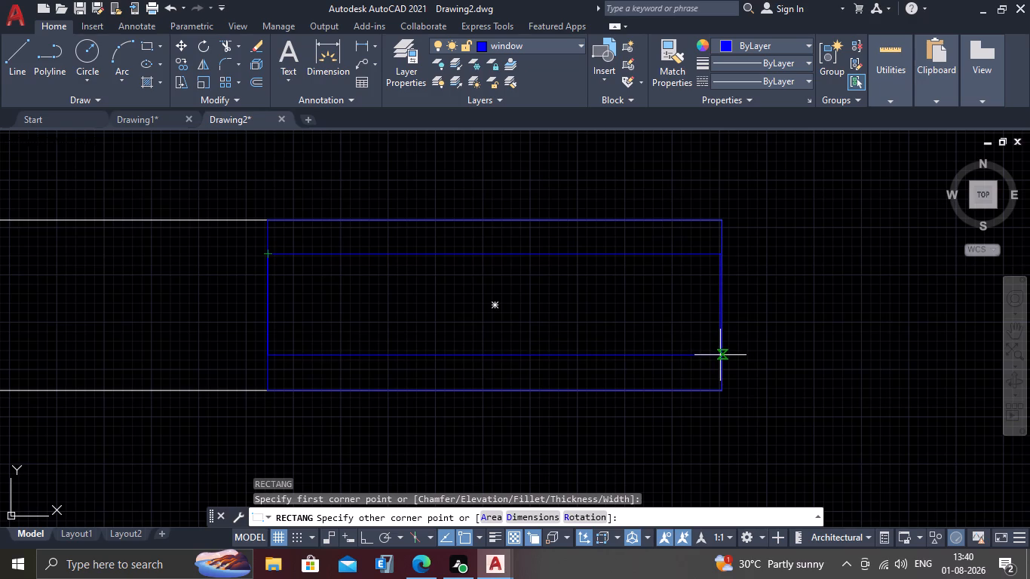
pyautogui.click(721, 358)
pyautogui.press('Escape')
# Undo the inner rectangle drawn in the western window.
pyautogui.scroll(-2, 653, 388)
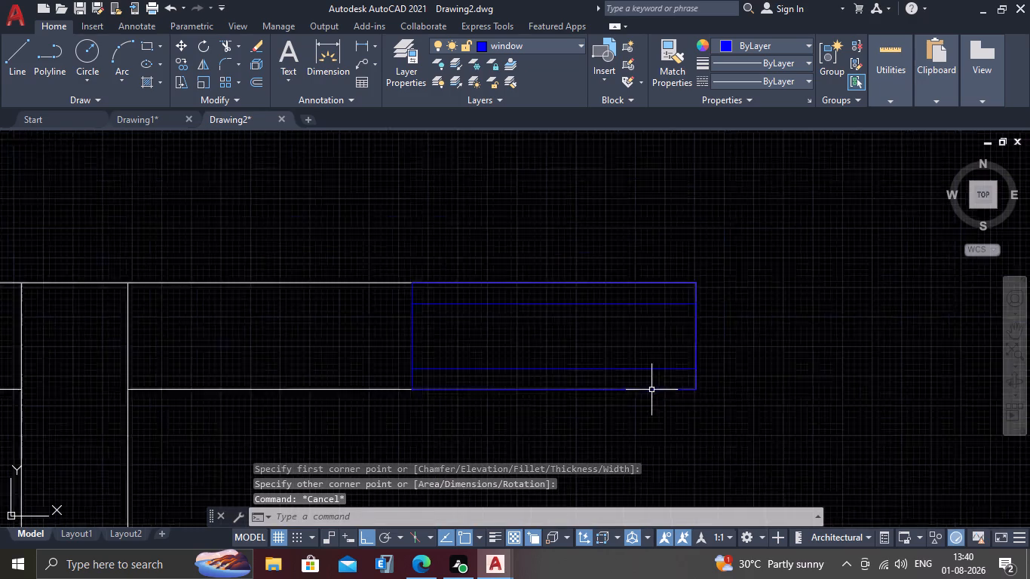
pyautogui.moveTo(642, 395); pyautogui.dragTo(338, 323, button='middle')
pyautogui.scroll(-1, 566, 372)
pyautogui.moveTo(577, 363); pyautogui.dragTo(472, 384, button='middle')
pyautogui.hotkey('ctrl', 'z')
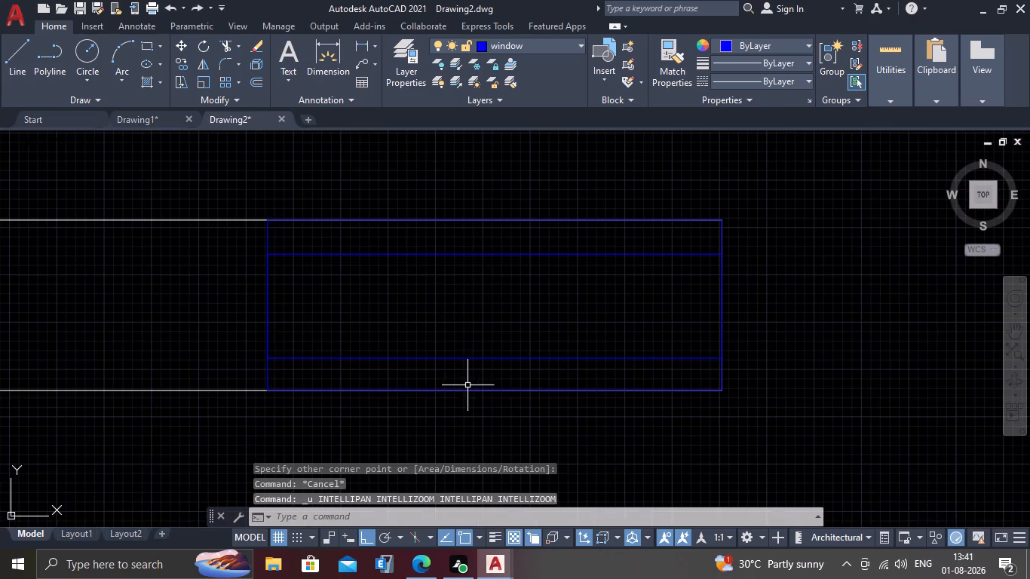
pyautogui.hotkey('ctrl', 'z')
# Draw a narrow inner rectangle along the middle of the western window, from its west edge to its east edge.
pyautogui.scroll(-1, 370, 315)
pyautogui.scroll(2, 358, 320)
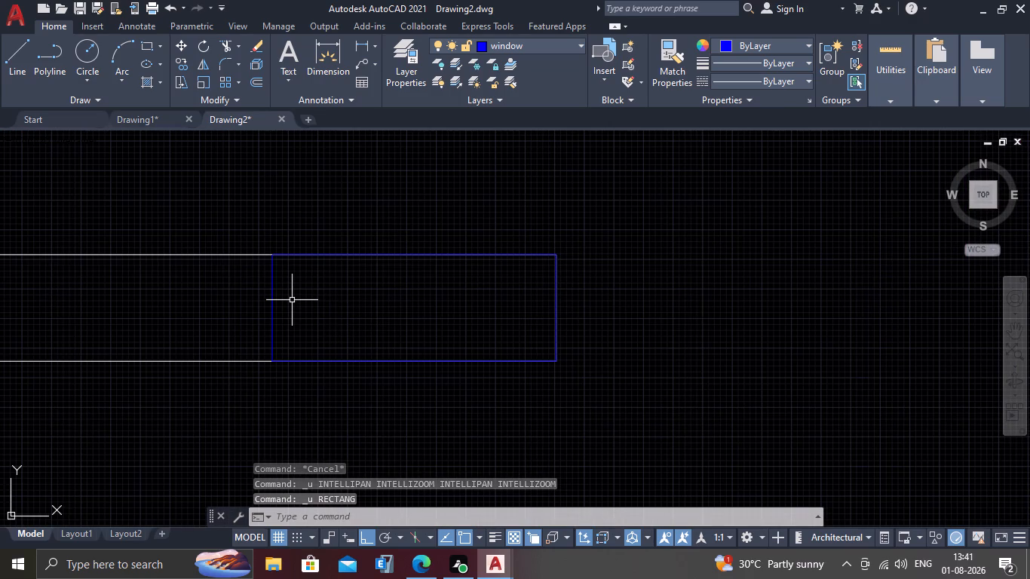
pyautogui.write('rec')
pyautogui.press('Return')
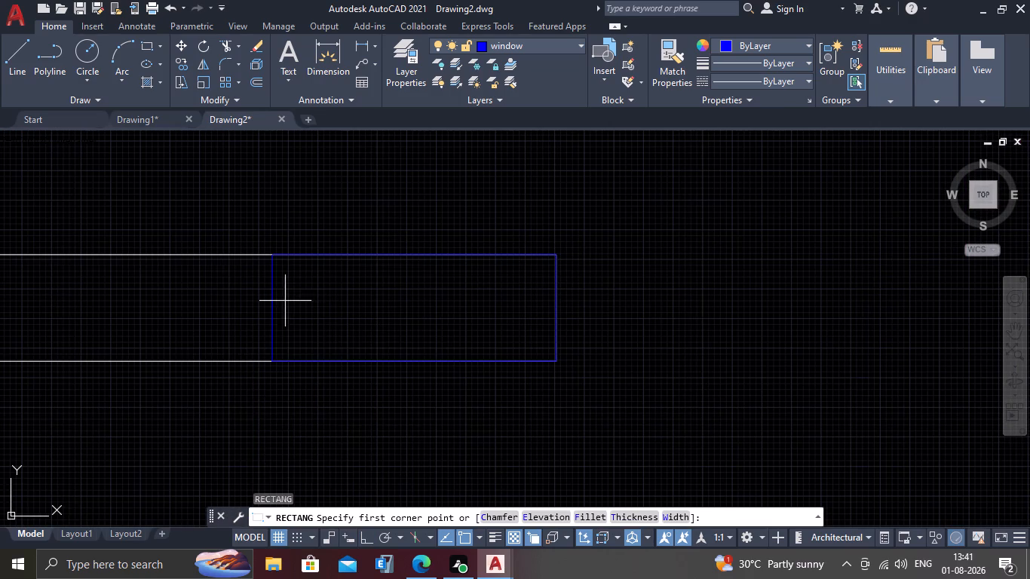
pyautogui.scroll(1, 277, 301)
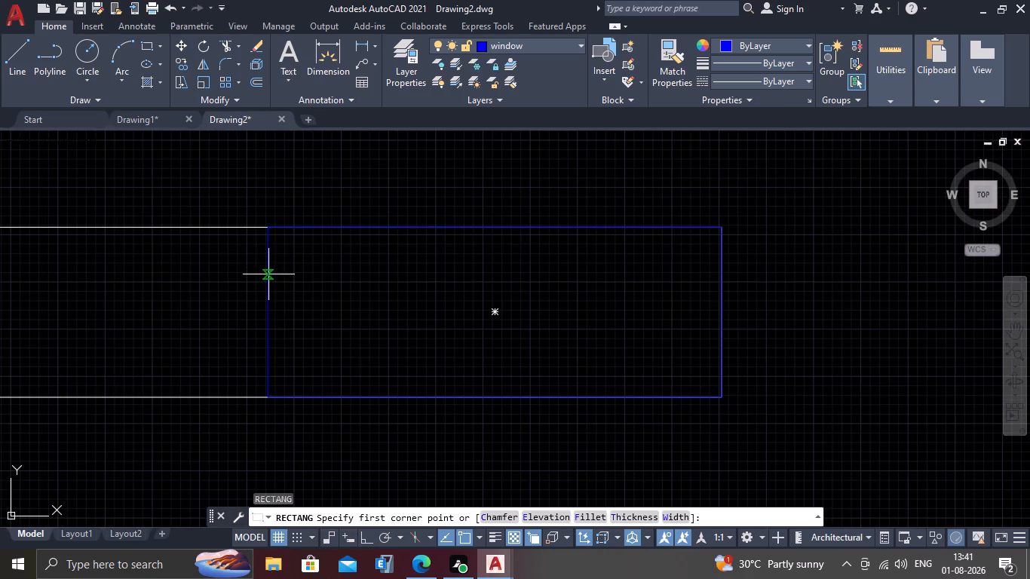
pyautogui.click(268, 274)
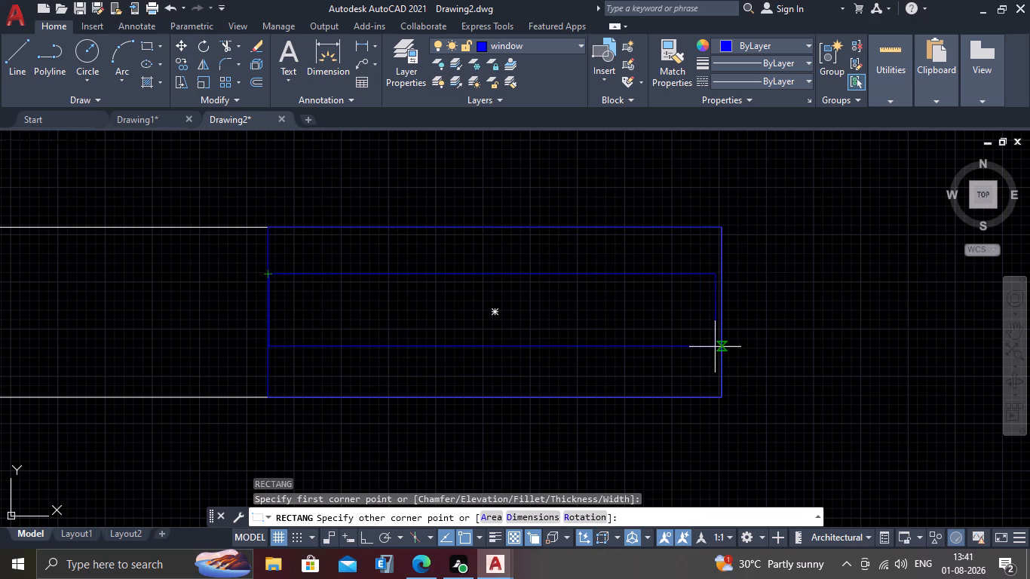
pyautogui.click(721, 351)
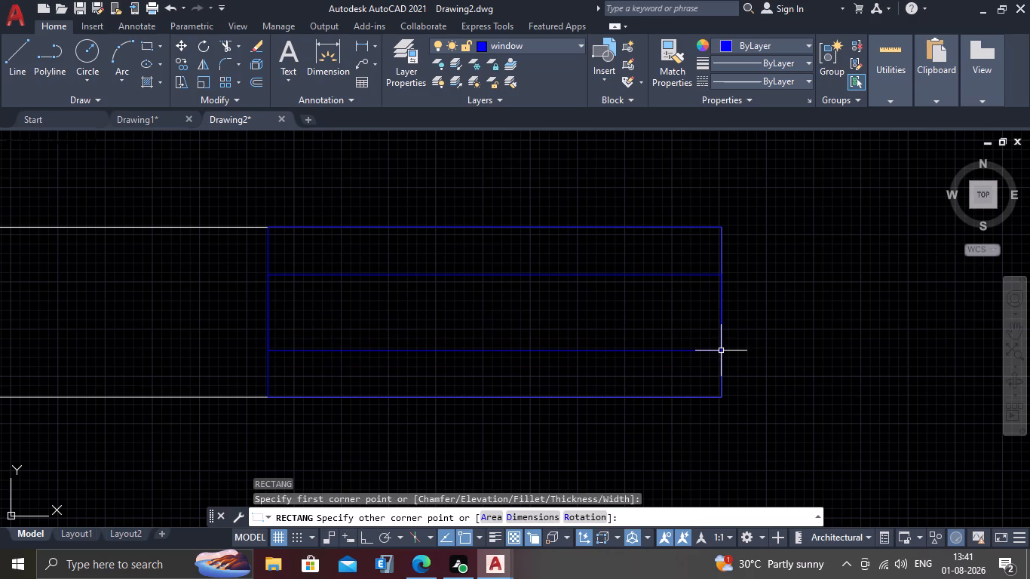
pyautogui.press('Escape')
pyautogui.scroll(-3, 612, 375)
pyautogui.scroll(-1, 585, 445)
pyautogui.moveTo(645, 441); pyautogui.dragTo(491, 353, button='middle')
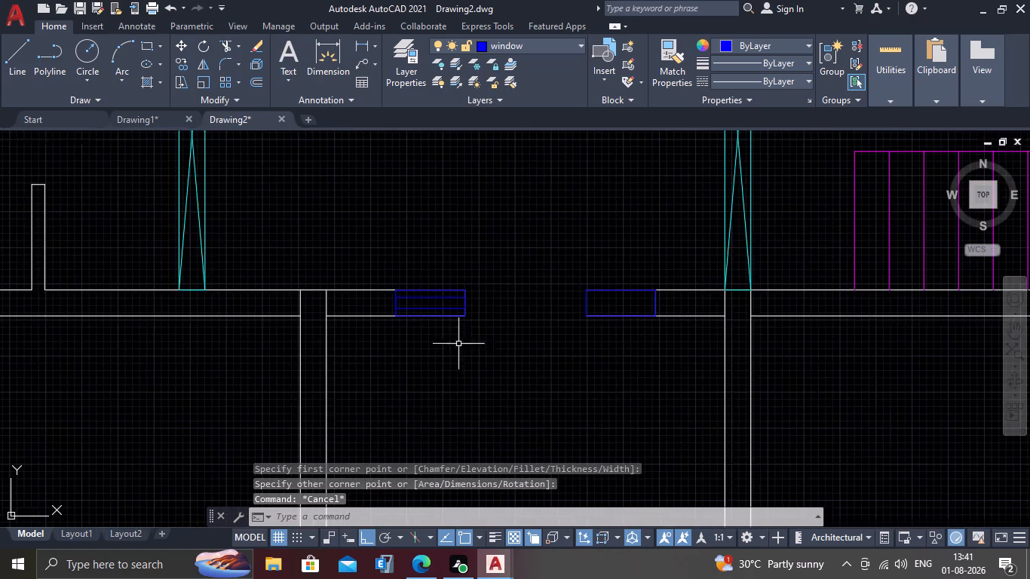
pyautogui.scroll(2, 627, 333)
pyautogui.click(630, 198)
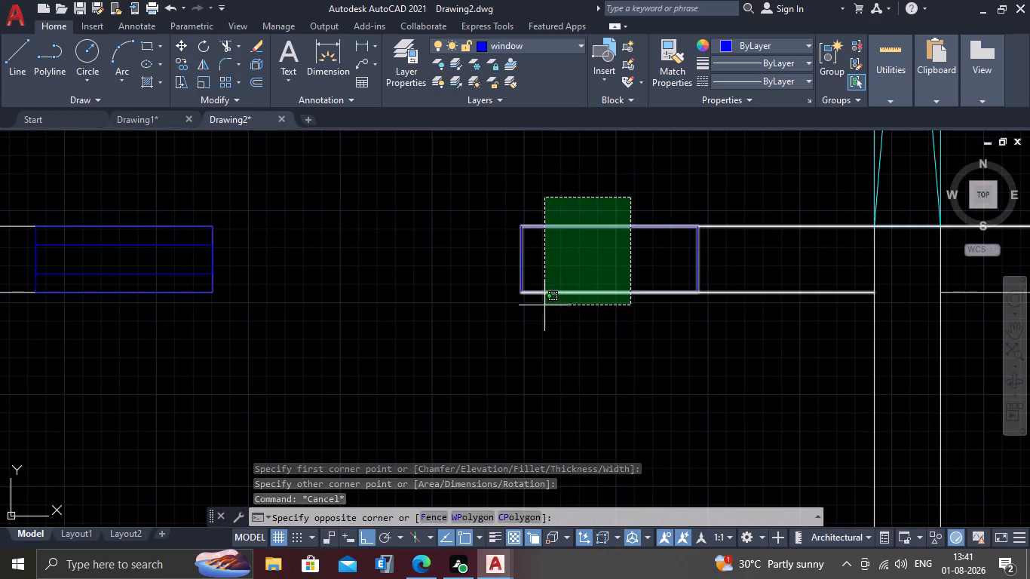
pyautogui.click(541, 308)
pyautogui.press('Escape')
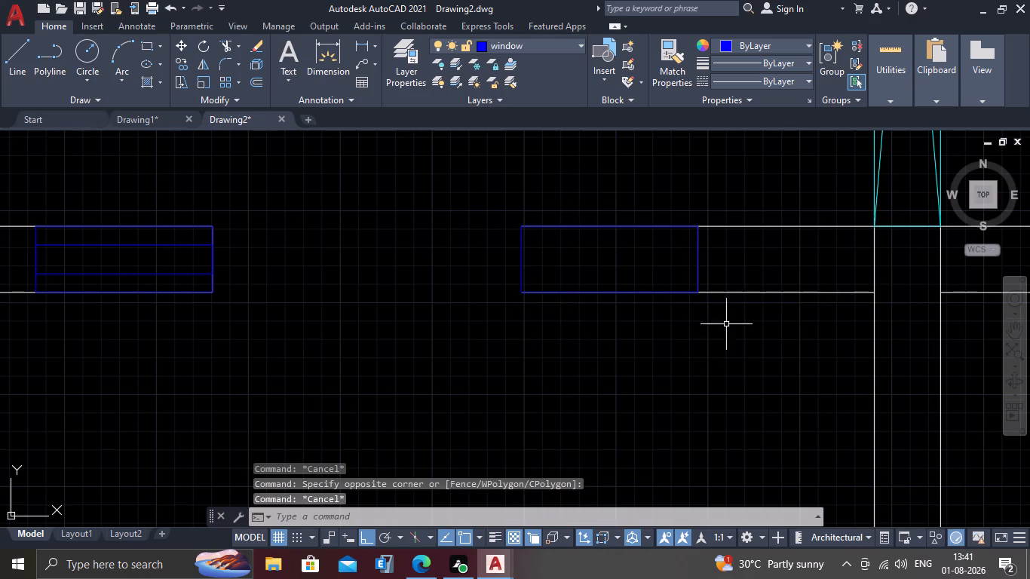
# Erase the eastern opening's plain window rectangle together with the wall line at its east edge.
pyautogui.moveTo(722, 262); pyautogui.dragTo(703, 261)
pyautogui.click(642, 252)
pyautogui.press('Delete')
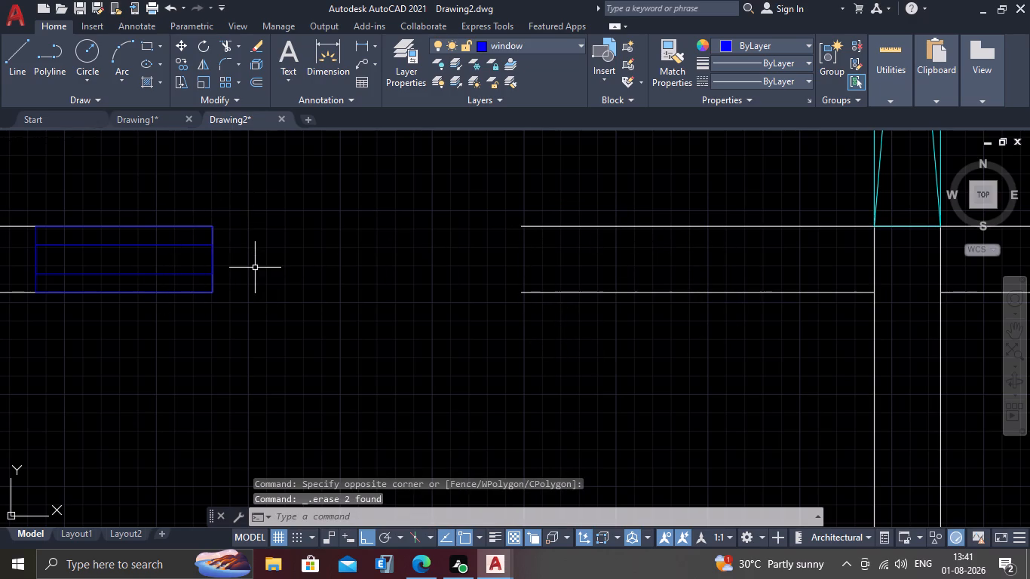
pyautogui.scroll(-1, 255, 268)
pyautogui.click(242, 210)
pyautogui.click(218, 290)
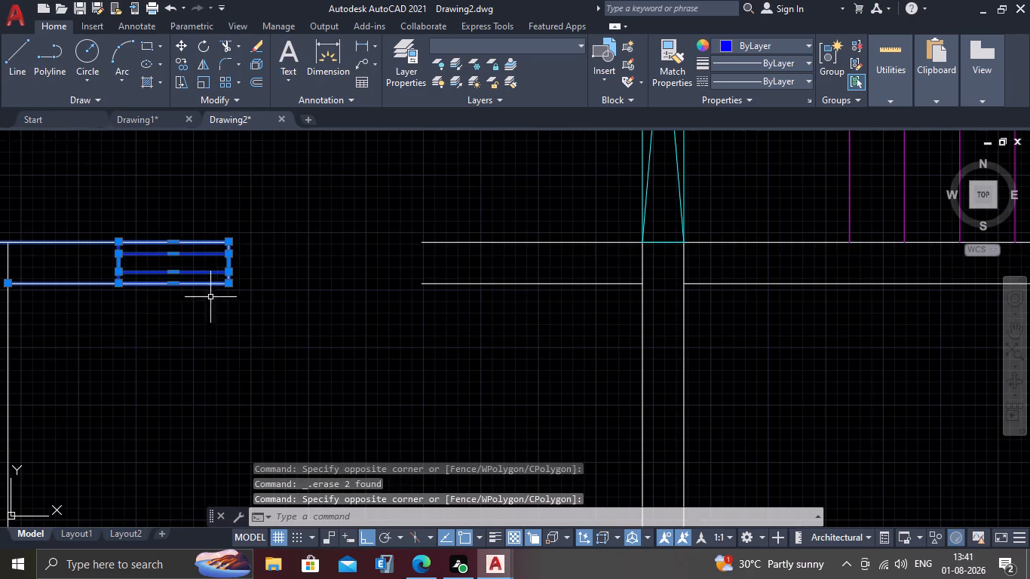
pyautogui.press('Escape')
# Copy the western window's outer and inner rectangles to the eastern opening, placing them against the wall end at its west edge.
pyautogui.scroll(1, 161, 265)
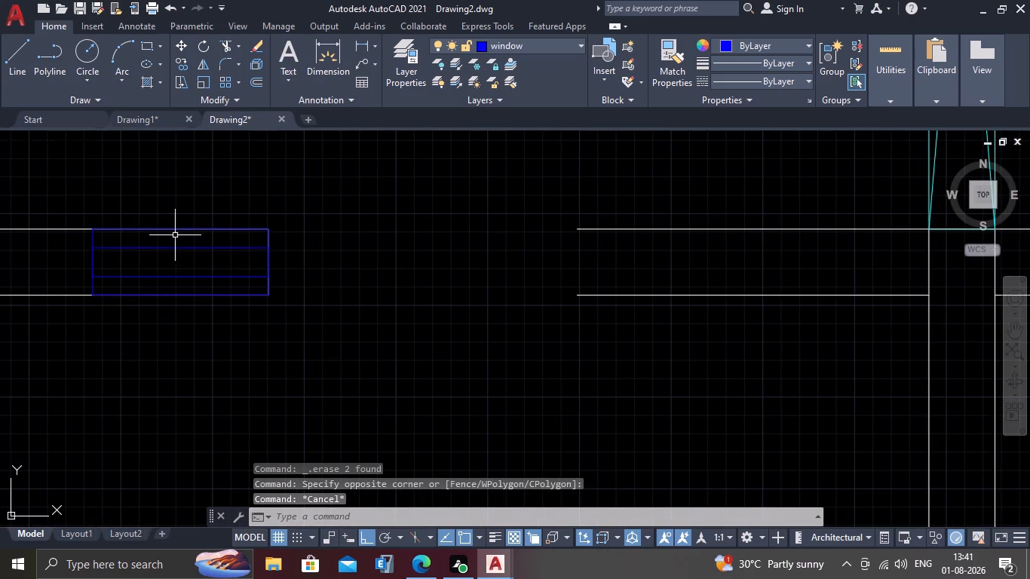
pyautogui.click(177, 227)
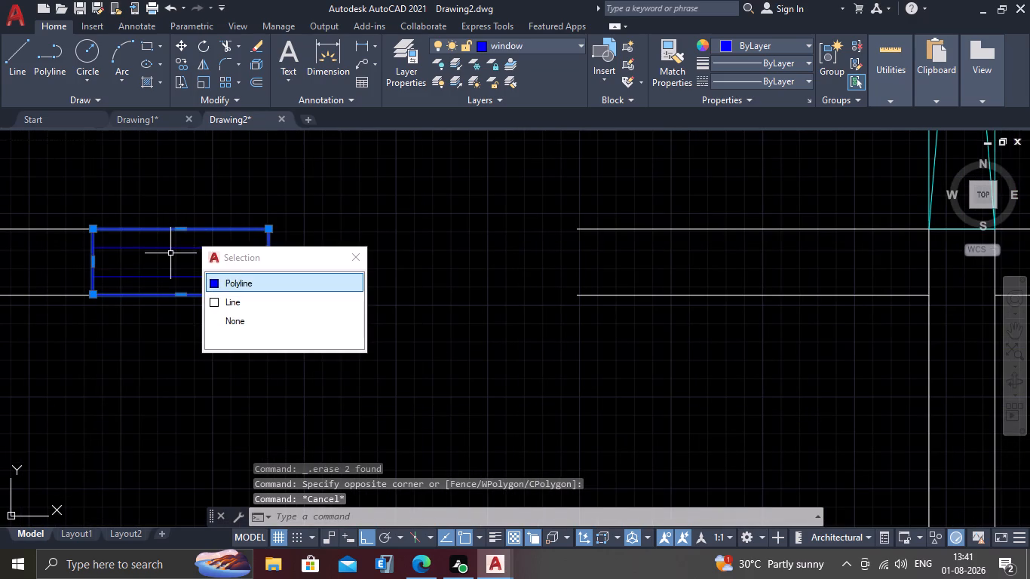
pyautogui.click(250, 289)
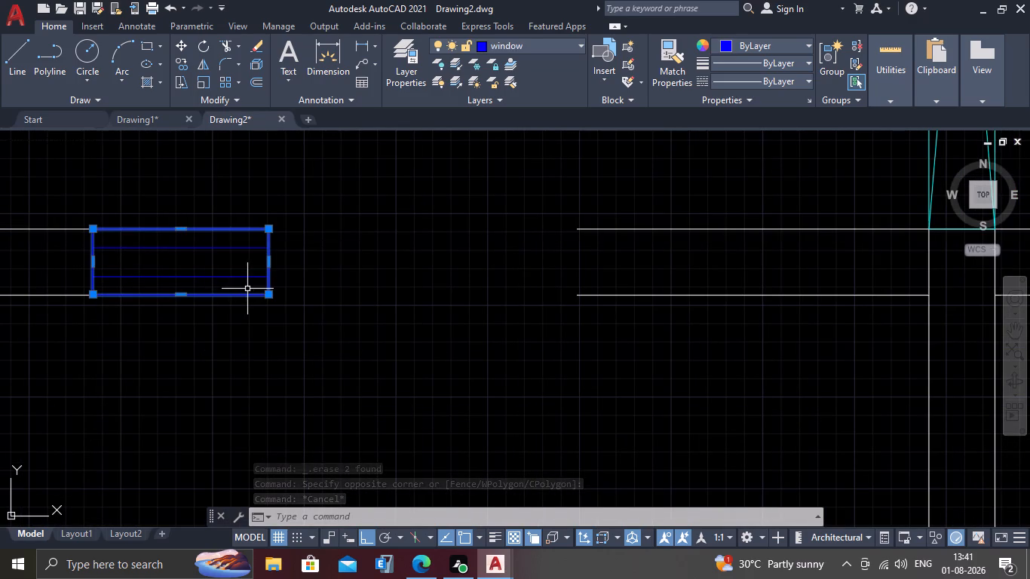
pyautogui.click(203, 249)
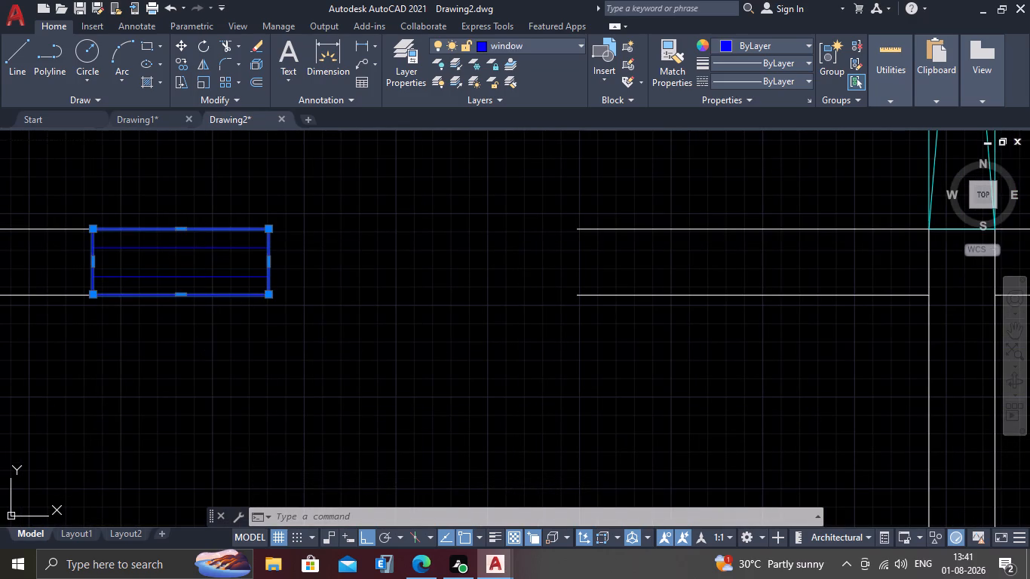
pyautogui.write('co')
pyautogui.press('Return')
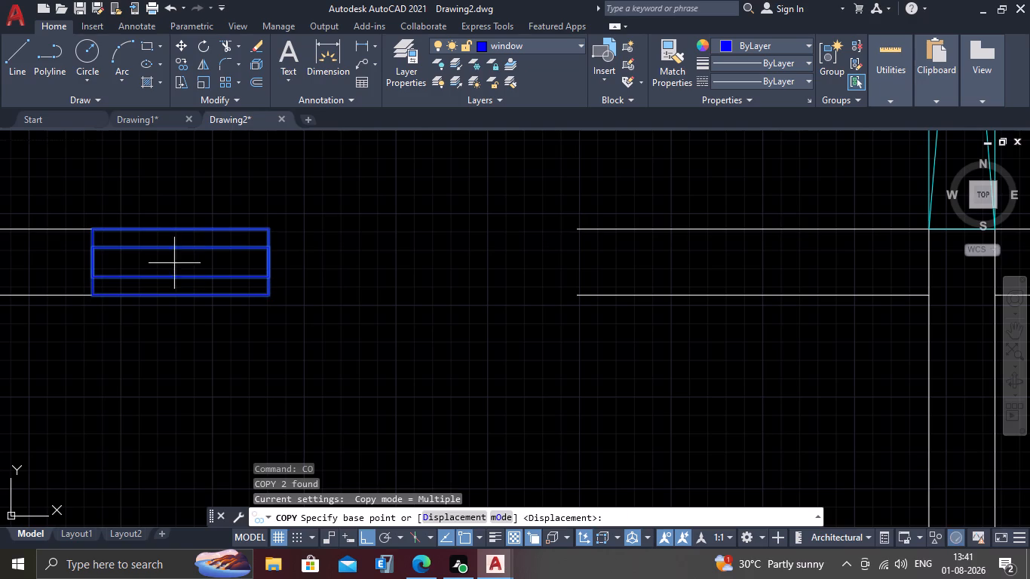
pyautogui.moveTo(93, 231); pyautogui.dragTo(124, 231)
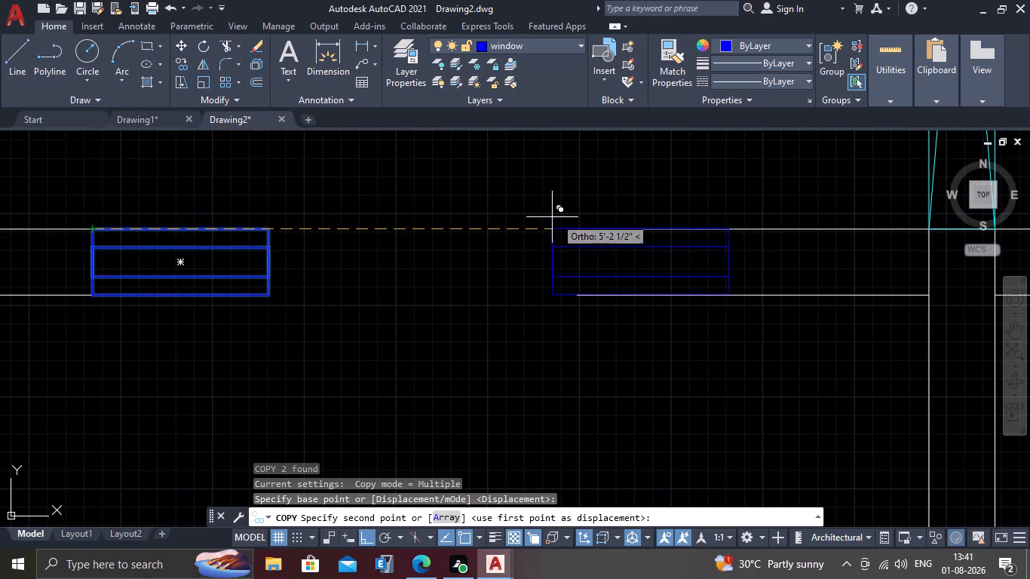
pyautogui.click(576, 228)
pyautogui.press('Escape')
pyautogui.scroll(-2, 543, 351)
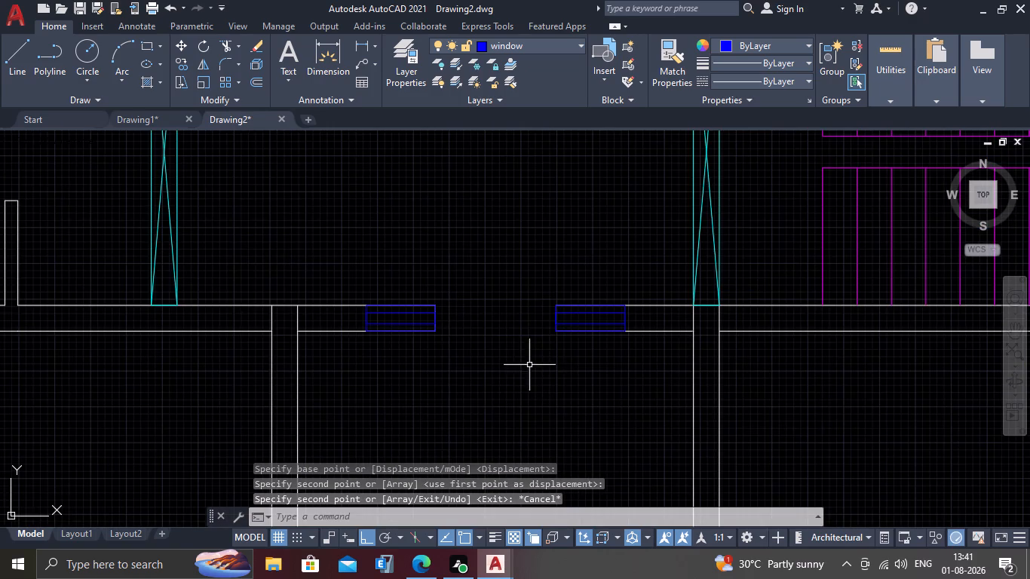
pyautogui.click(527, 364)
pyautogui.scroll(-2, 517, 366)
pyautogui.moveTo(523, 395); pyautogui.dragTo(525, 380, button='middle')
pyautogui.press('Escape')
pyautogui.press('Escape')
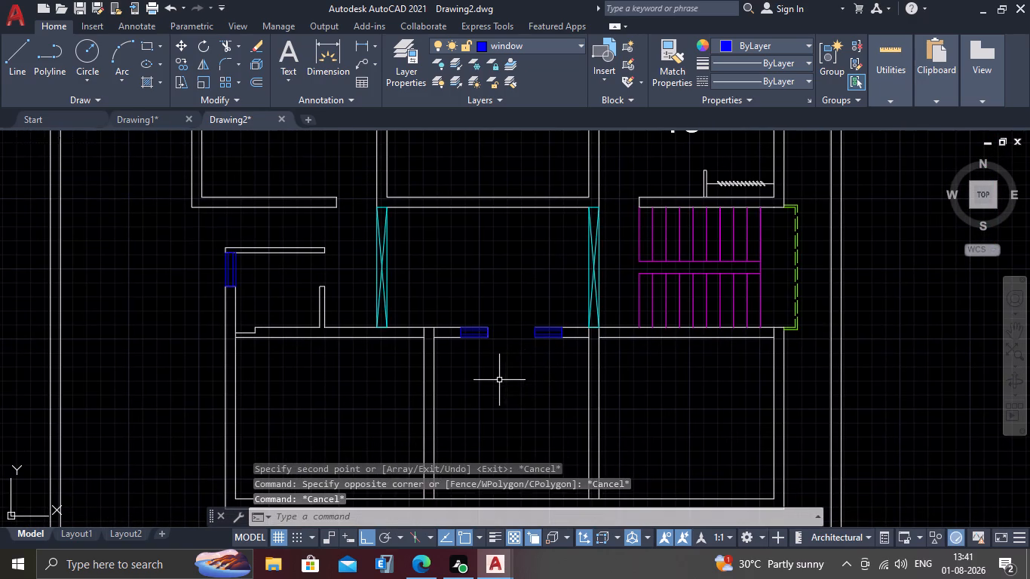
# Examine both windows in the middle southern room's north wall and their place in the overall floor plan.
pyautogui.moveTo(501, 373); pyautogui.dragTo(553, 270, button='middle')
pyautogui.scroll(2, 496, 320)
pyautogui.moveTo(509, 318); pyautogui.dragTo(482, 425, button='middle')
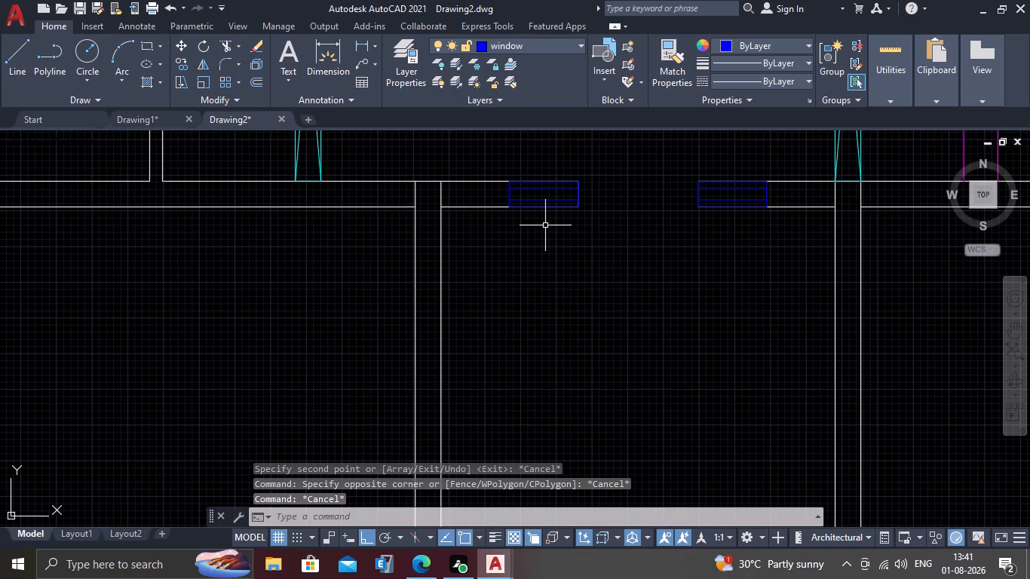
pyautogui.moveTo(533, 259); pyautogui.dragTo(504, 335, button='middle')
pyautogui.scroll(2, 517, 311)
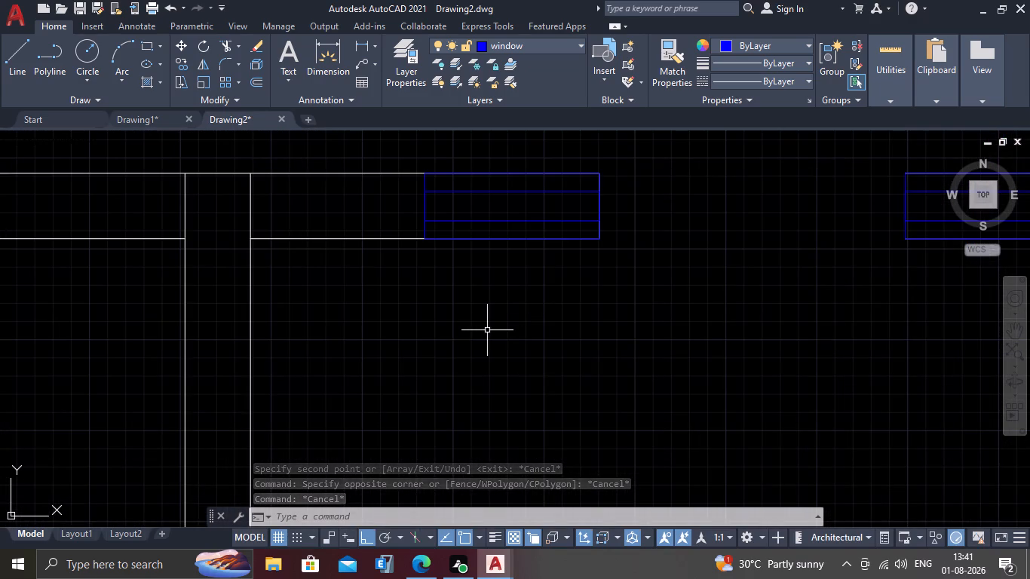
pyautogui.scroll(-4, 487, 330)
pyautogui.moveTo(498, 348); pyautogui.dragTo(506, 286, button='middle')
pyautogui.scroll(-1, 506, 286)
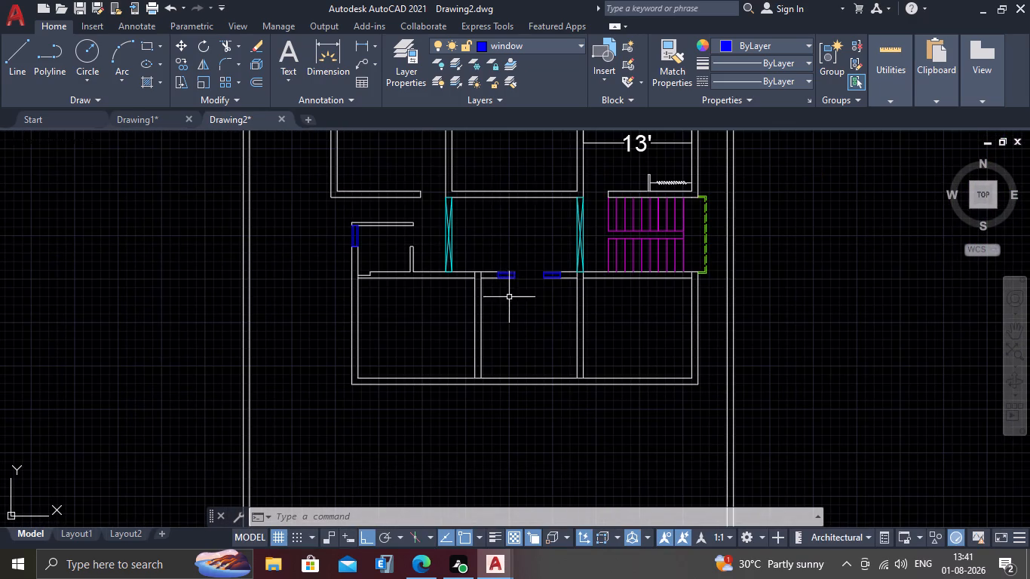
pyautogui.moveTo(508, 319); pyautogui.dragTo(419, 409, button='middle')
pyautogui.scroll(-2, 428, 231)
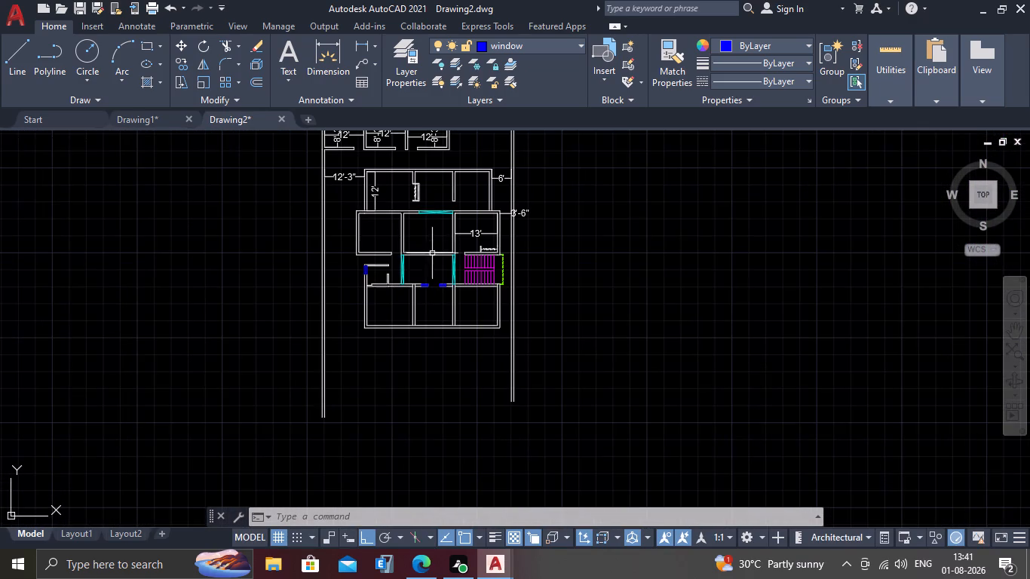
pyautogui.moveTo(425, 323); pyautogui.dragTo(428, 286, button='middle')
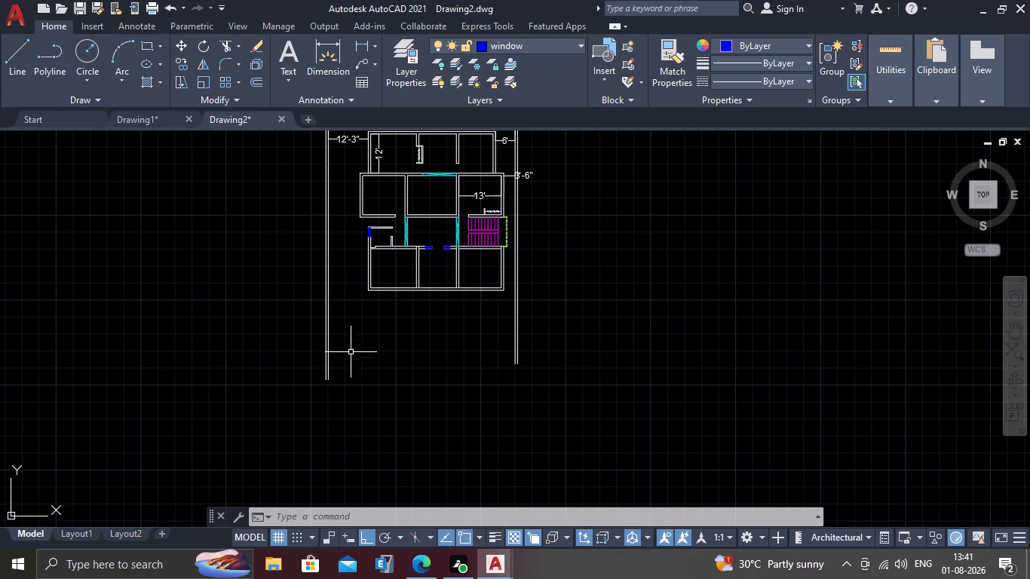
# Offset the outer line of the building's south wall 4' outward to the south.
pyautogui.moveTo(354, 354); pyautogui.dragTo(384, 296, button='middle')
pyautogui.scroll(2, 394, 263)
pyautogui.moveTo(403, 250); pyautogui.dragTo(378, 299, button='middle')
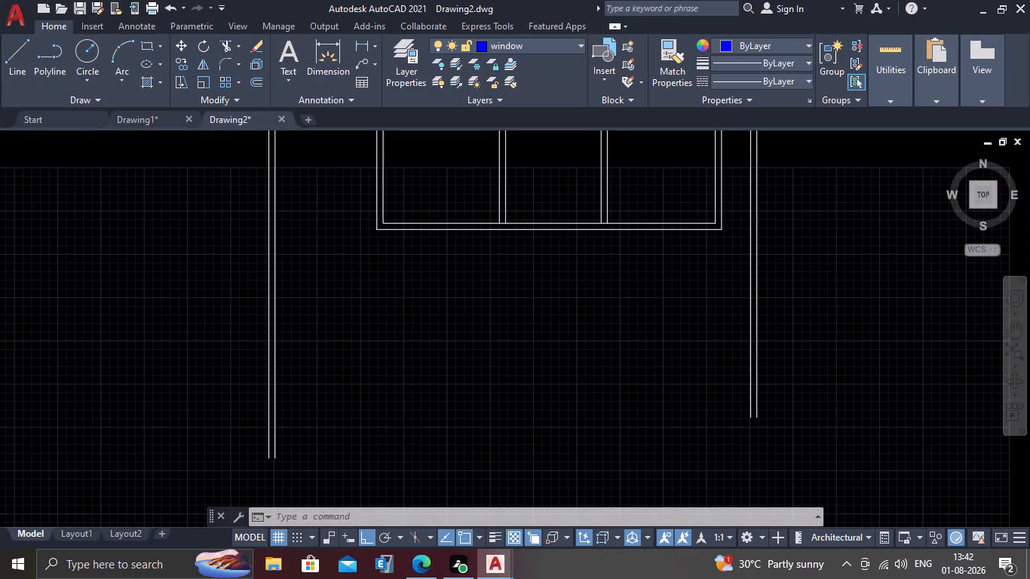
pyautogui.scroll(-1, 378, 299)
pyautogui.moveTo(403, 258); pyautogui.dragTo(383, 280, button='middle')
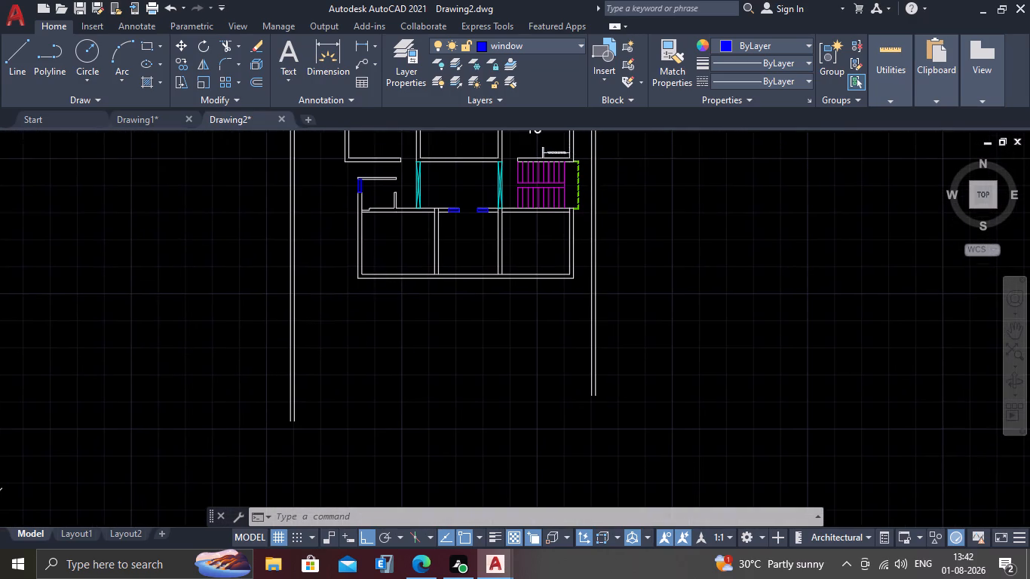
pyautogui.scroll(2, 383, 280)
pyautogui.scroll(1, 304, 271)
pyautogui.moveTo(312, 293); pyautogui.dragTo(286, 265, button='middle')
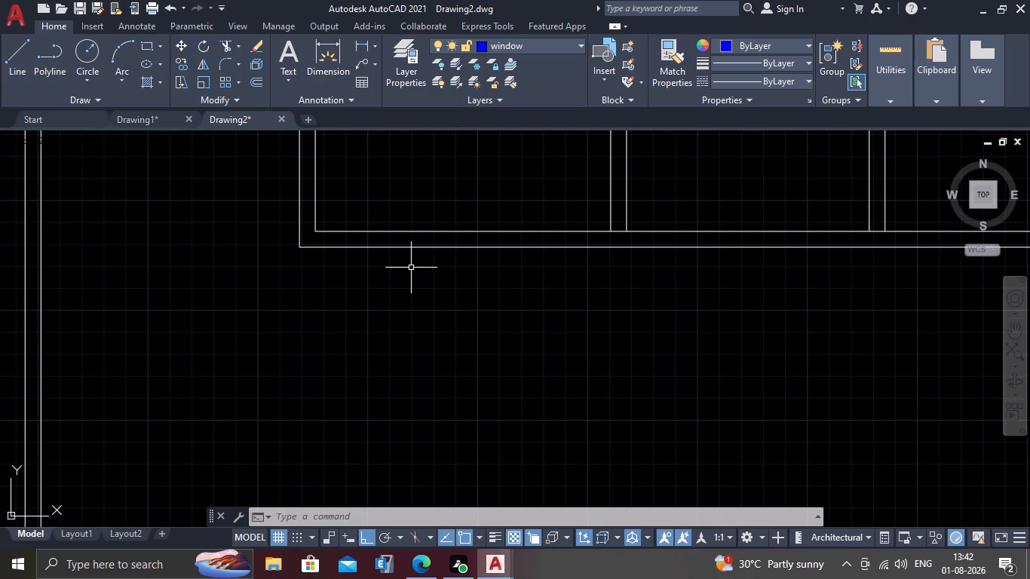
pyautogui.press('o')
pyautogui.press('Return')
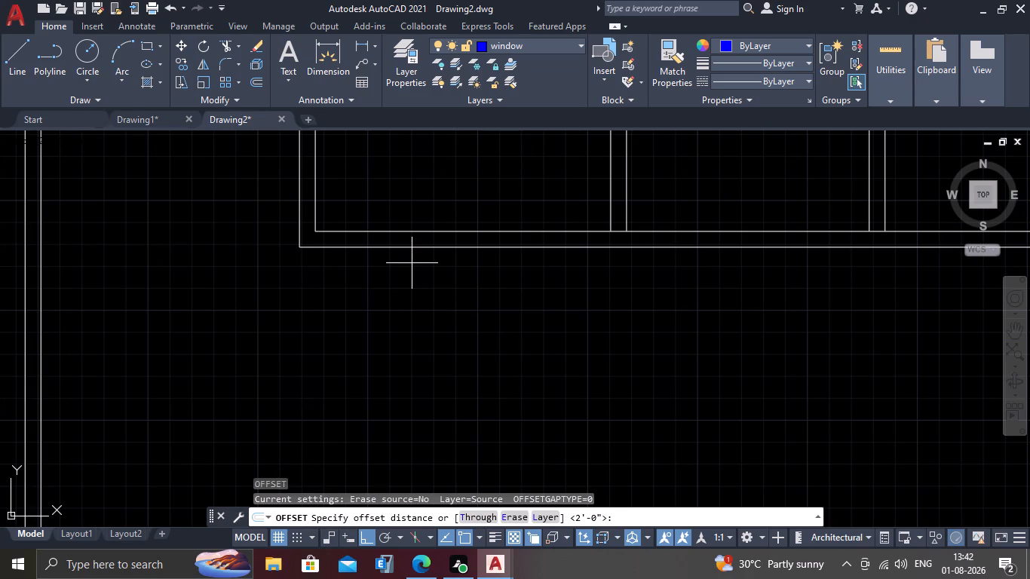
pyautogui.write("4'")
pyautogui.press('Return')
pyautogui.click(391, 245)
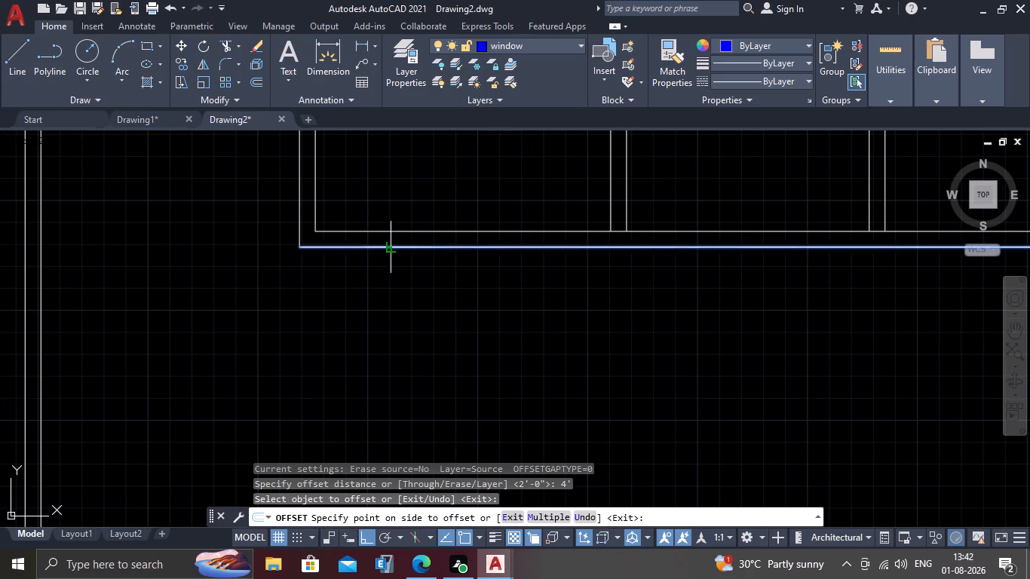
pyautogui.click(397, 293)
pyautogui.scroll(-2, 392, 302)
pyautogui.moveTo(365, 328); pyautogui.dragTo(363, 328, button='middle')
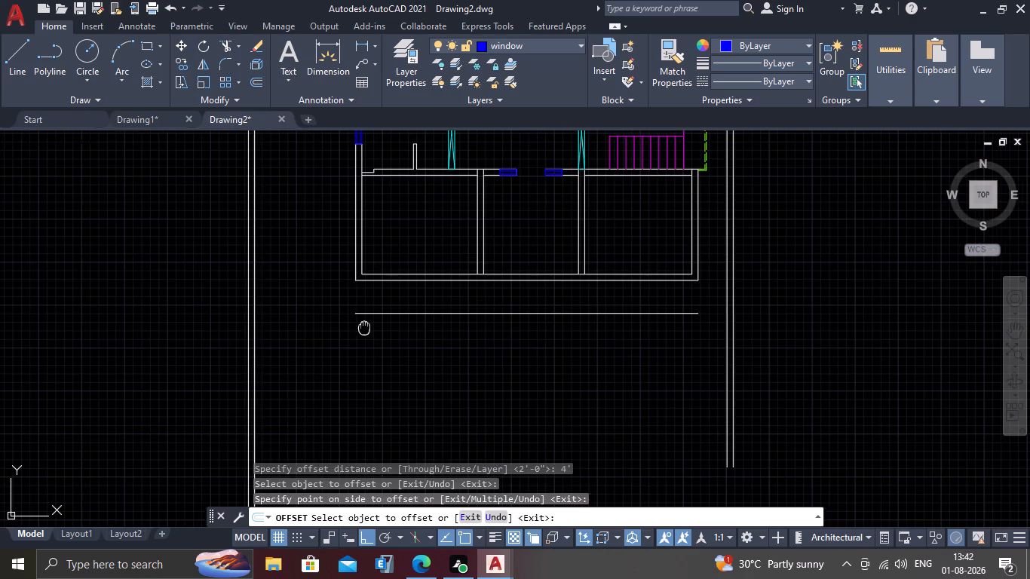
pyautogui.moveTo(363, 328); pyautogui.dragTo(259, 320, button='middle')
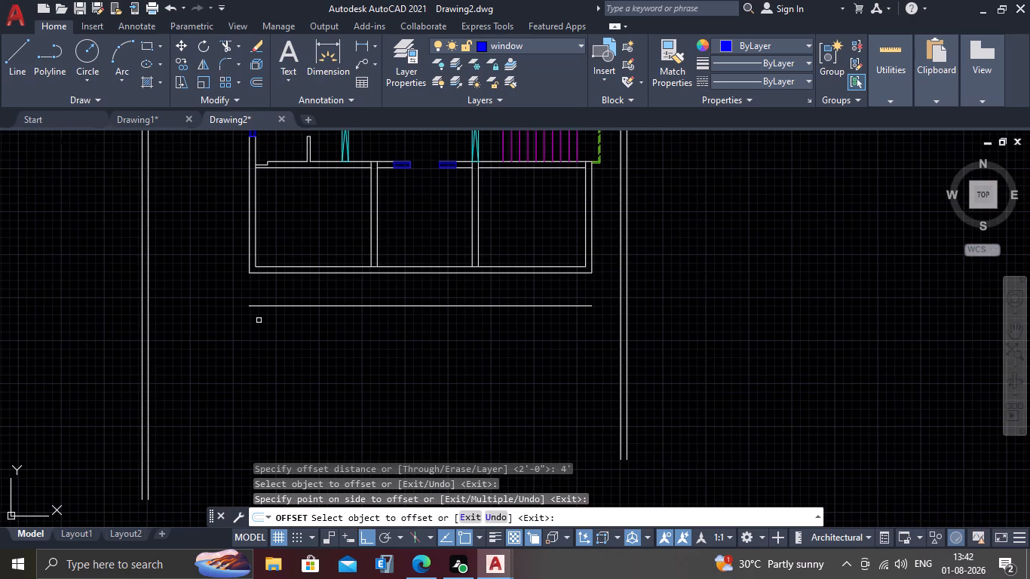
pyautogui.moveTo(317, 293); pyautogui.dragTo(271, 309, button='middle')
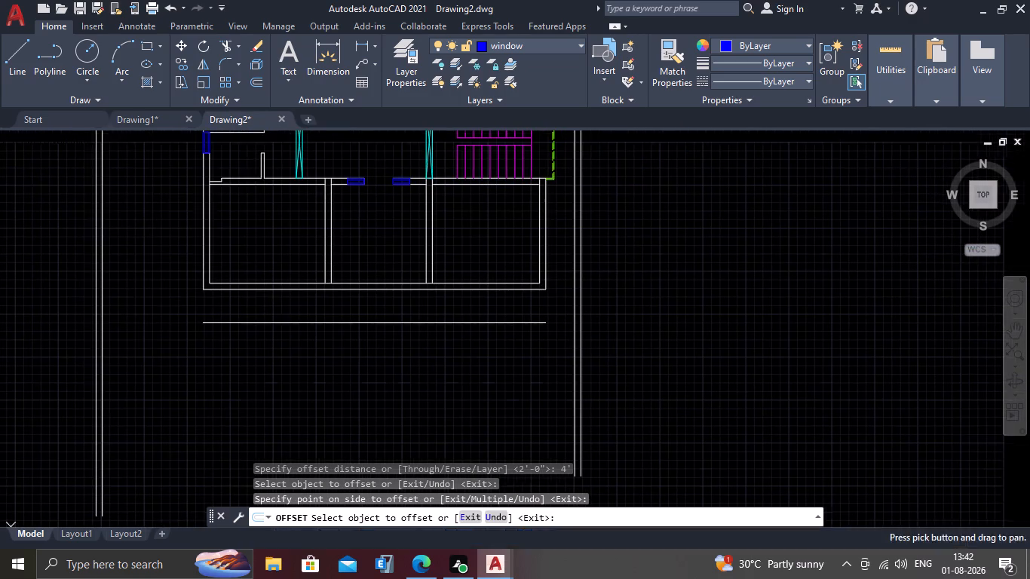
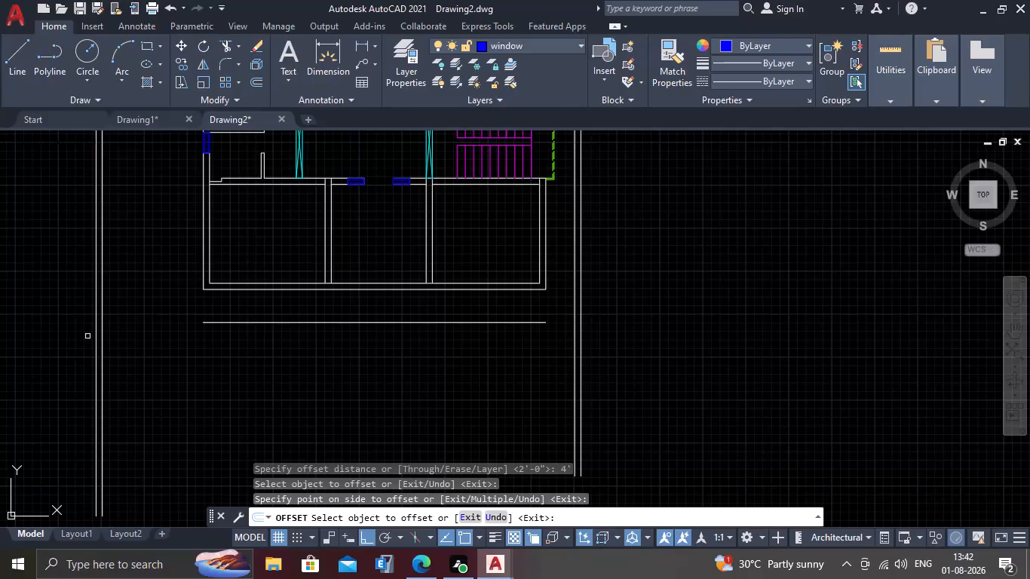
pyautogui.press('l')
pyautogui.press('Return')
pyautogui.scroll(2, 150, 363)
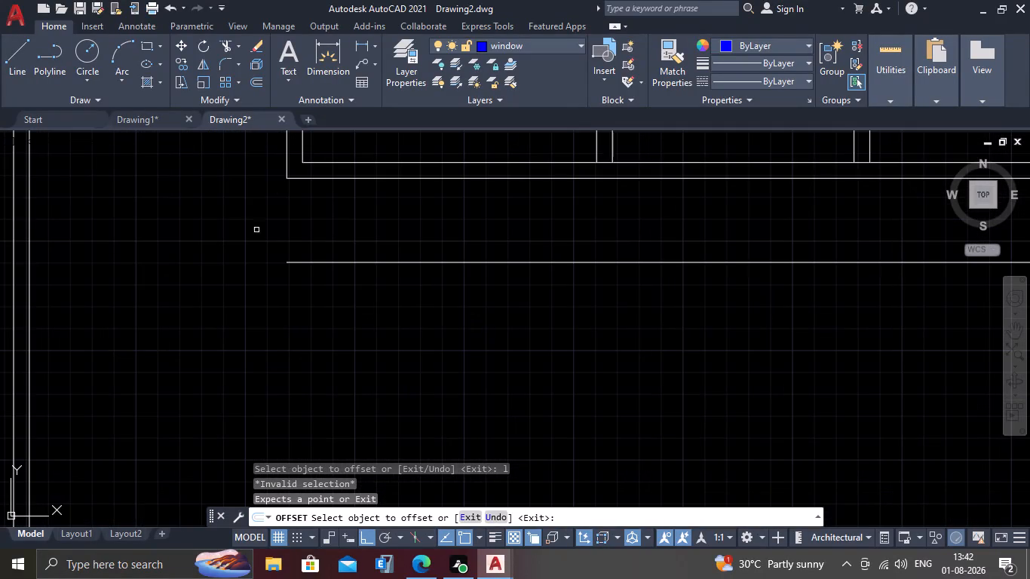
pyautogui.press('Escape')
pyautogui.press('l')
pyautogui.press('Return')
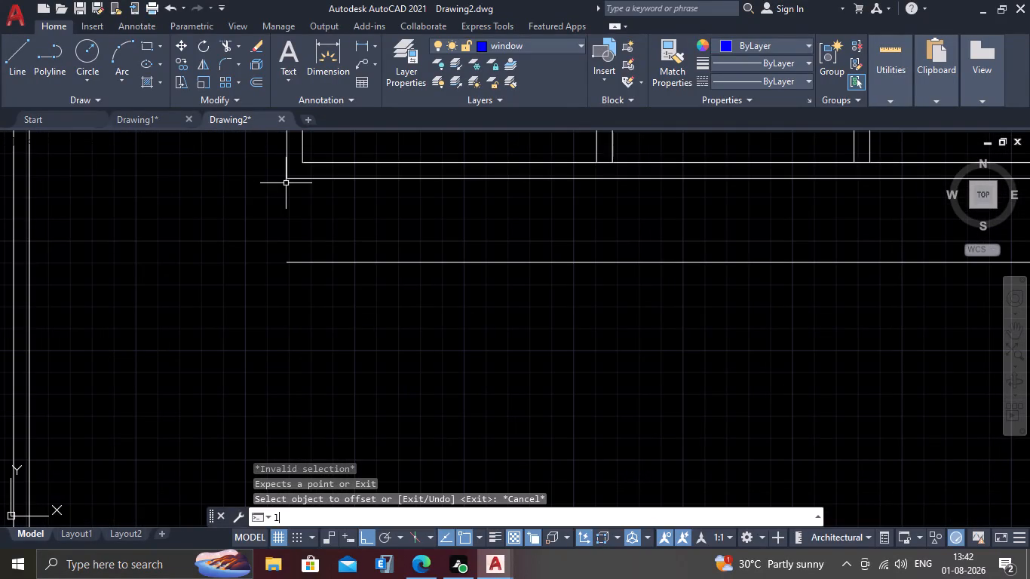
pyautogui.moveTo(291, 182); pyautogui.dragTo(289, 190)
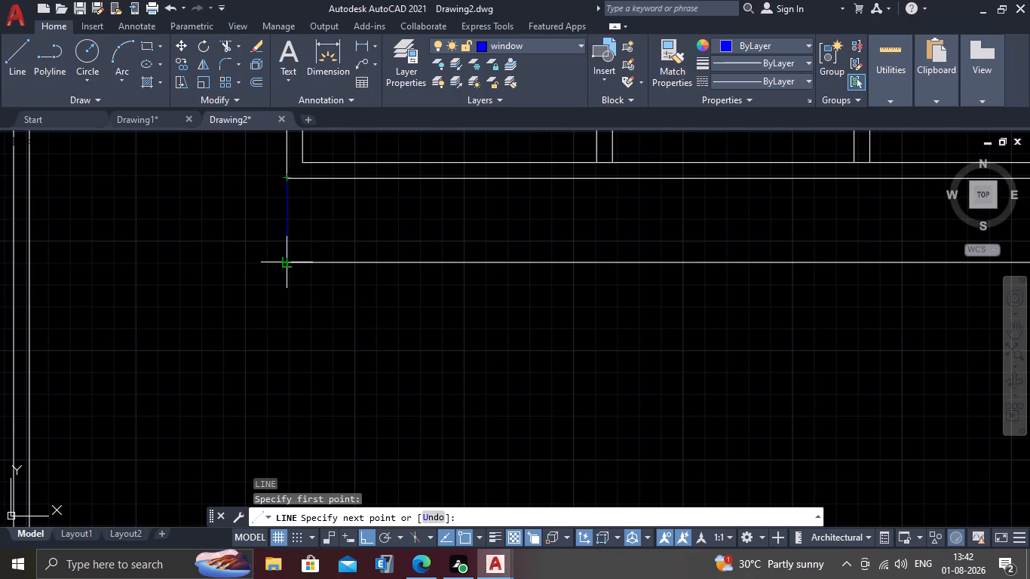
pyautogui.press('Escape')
# On the wall layer, draw a line joining the plan's lower-left outer corner to the left end of the offset line below.
pyautogui.click(522, 43)
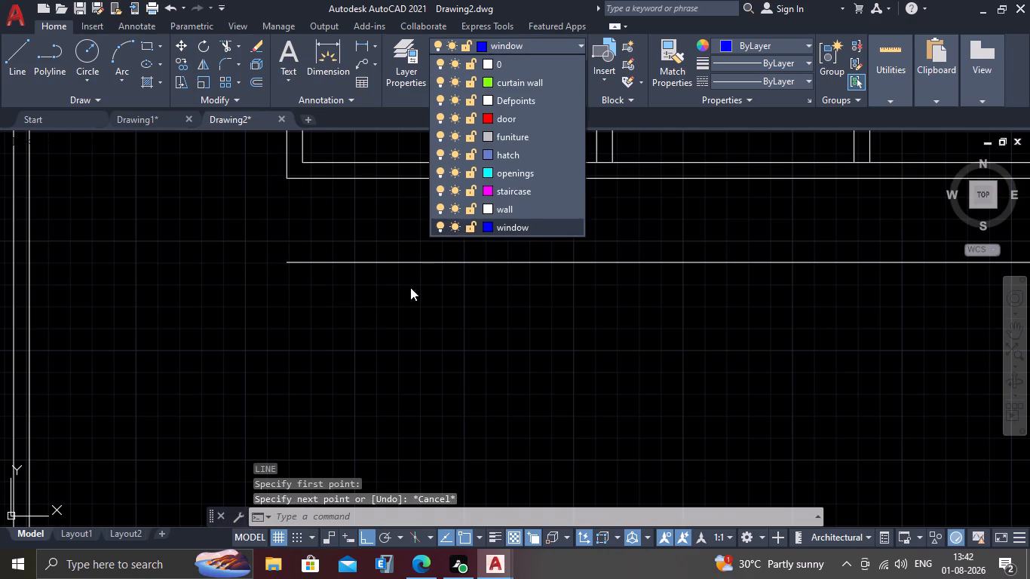
pyautogui.click(498, 205)
pyautogui.press('l')
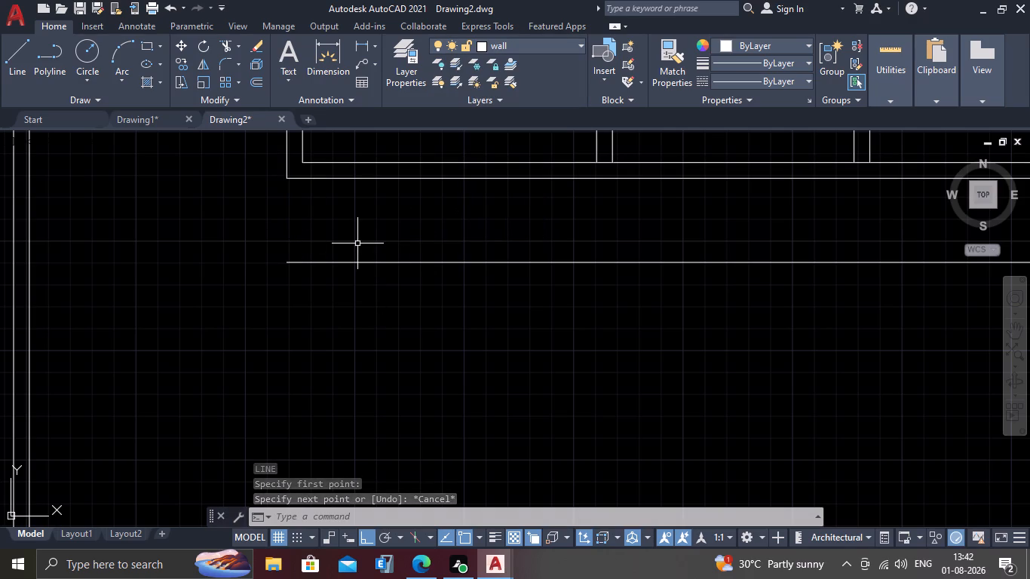
pyautogui.press('Return')
pyautogui.moveTo(288, 179); pyautogui.dragTo(287, 204)
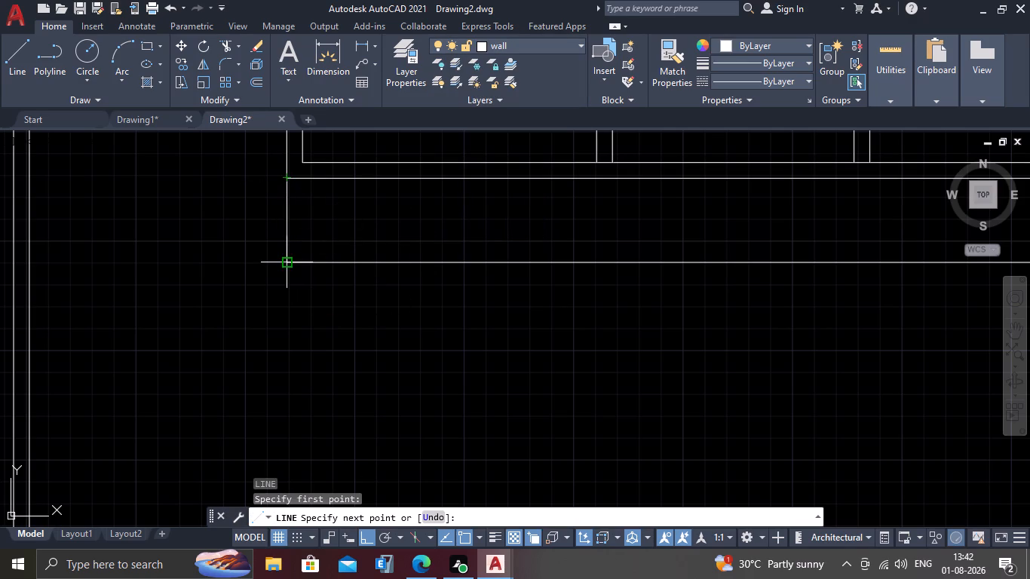
pyautogui.click(290, 262)
pyautogui.press('Escape')
# Draw a matching vertical line from the plan's lower-right outer corner to the right end of the offset line, closing the front strip.
pyautogui.scroll(-3, 255, 278)
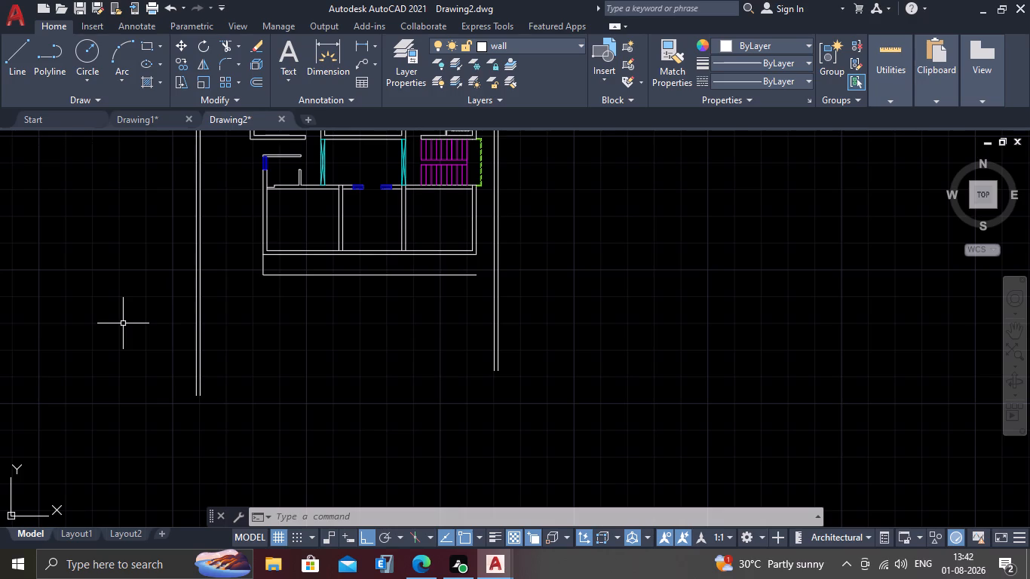
pyautogui.scroll(-1, 123, 323)
pyautogui.scroll(2, 359, 308)
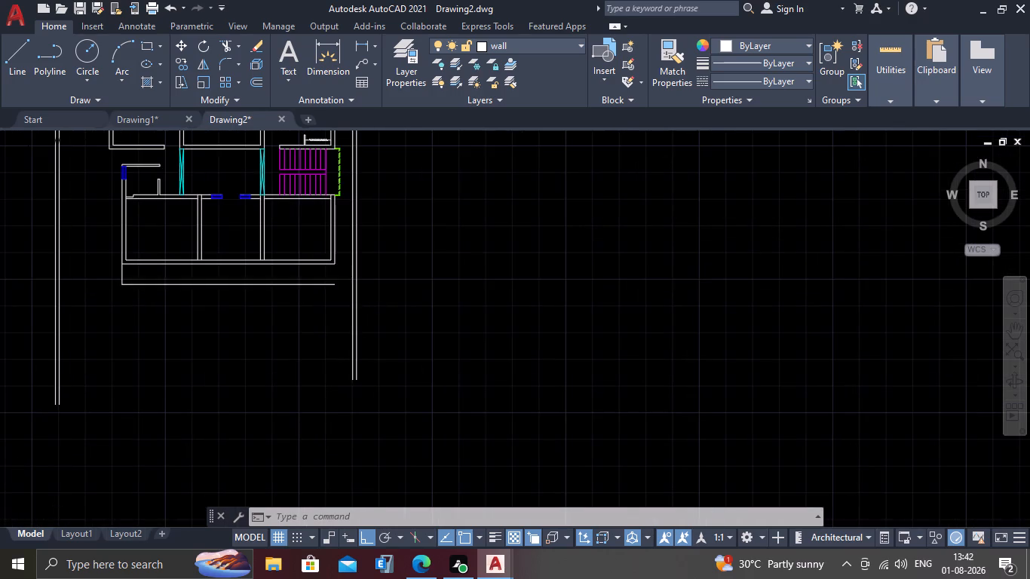
pyautogui.press('Return')
pyautogui.scroll(3, 365, 314)
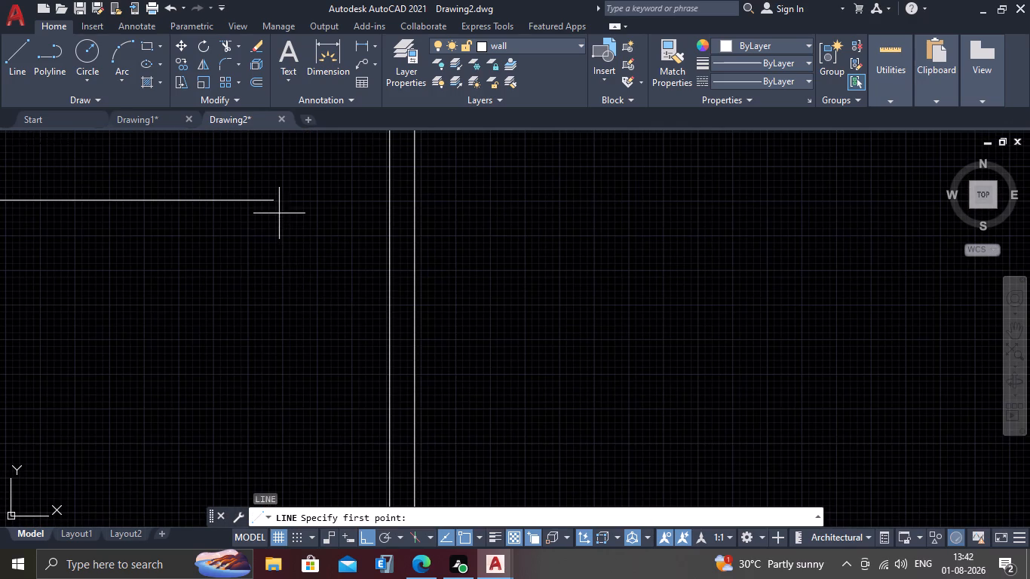
pyautogui.scroll(-3, 280, 213)
pyautogui.moveTo(291, 222); pyautogui.dragTo(291, 254, button='middle')
pyautogui.scroll(1, 282, 228)
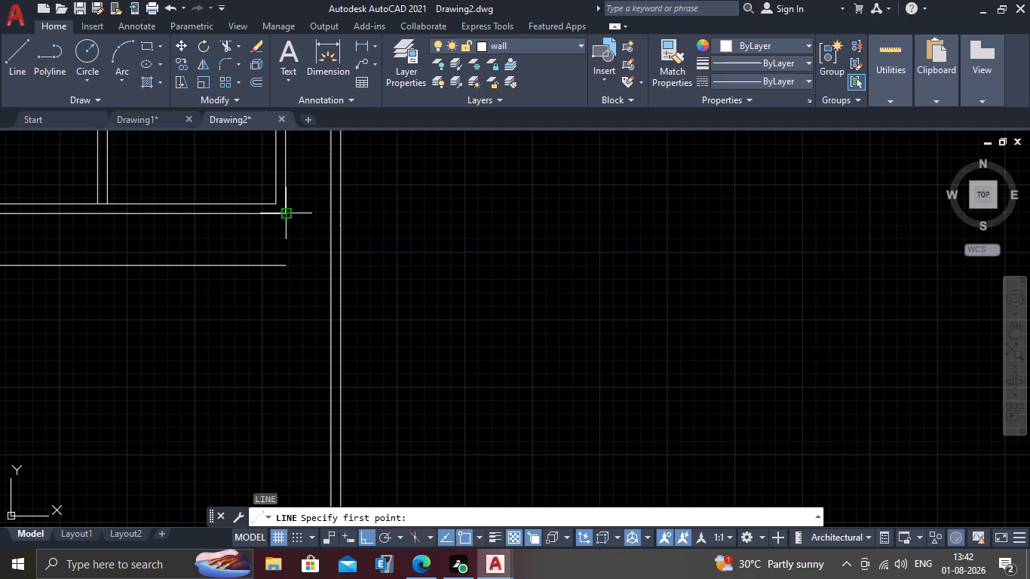
pyautogui.moveTo(286, 212); pyautogui.dragTo(285, 220)
pyautogui.click(284, 270)
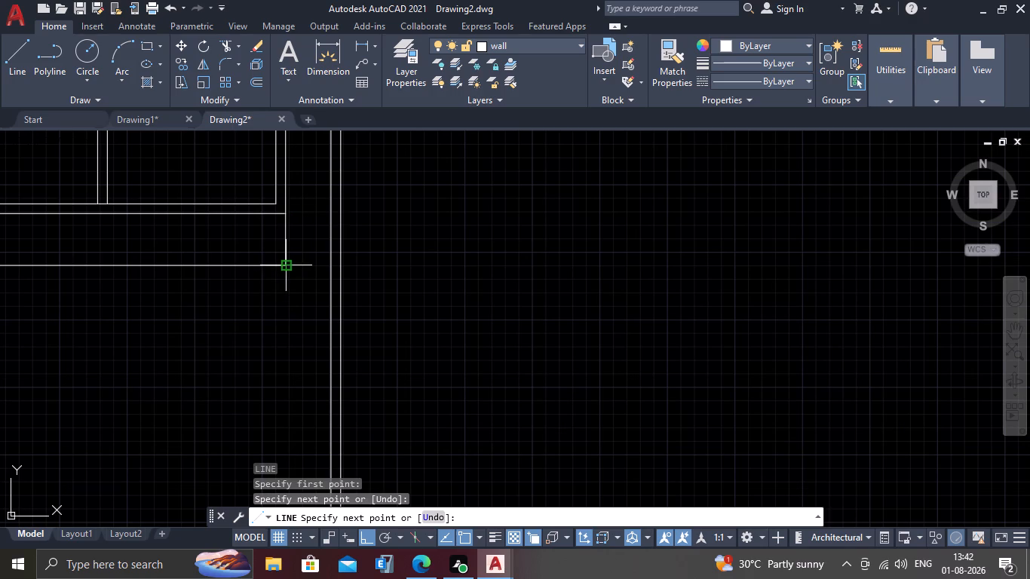
pyautogui.press('Escape')
# Offset both end lines of the front strip inward by 17'9".
pyautogui.scroll(-1, 284, 270)
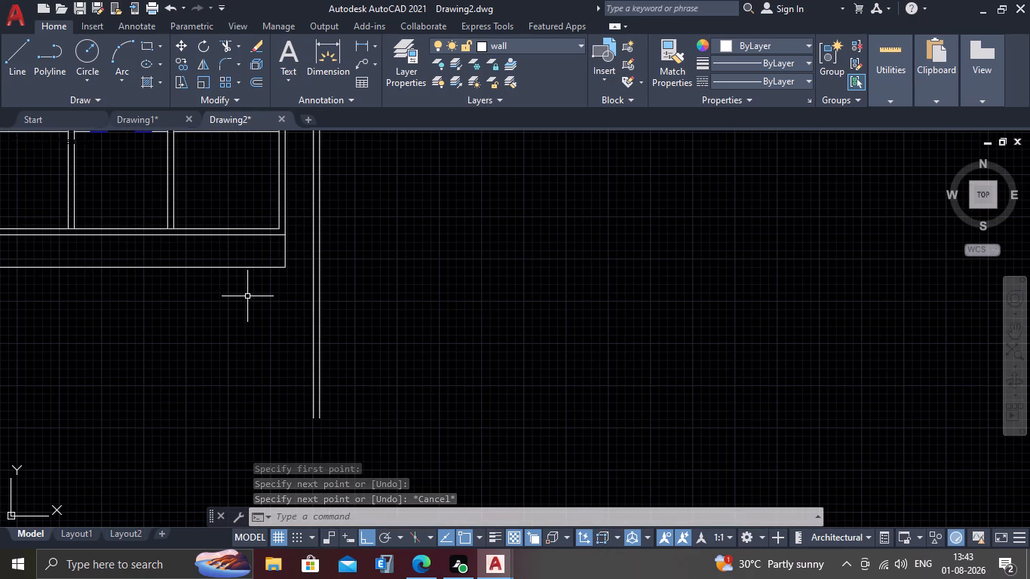
pyautogui.moveTo(171, 363); pyautogui.dragTo(201, 324, button='middle')
pyautogui.moveTo(167, 270); pyautogui.dragTo(190, 284, button='middle')
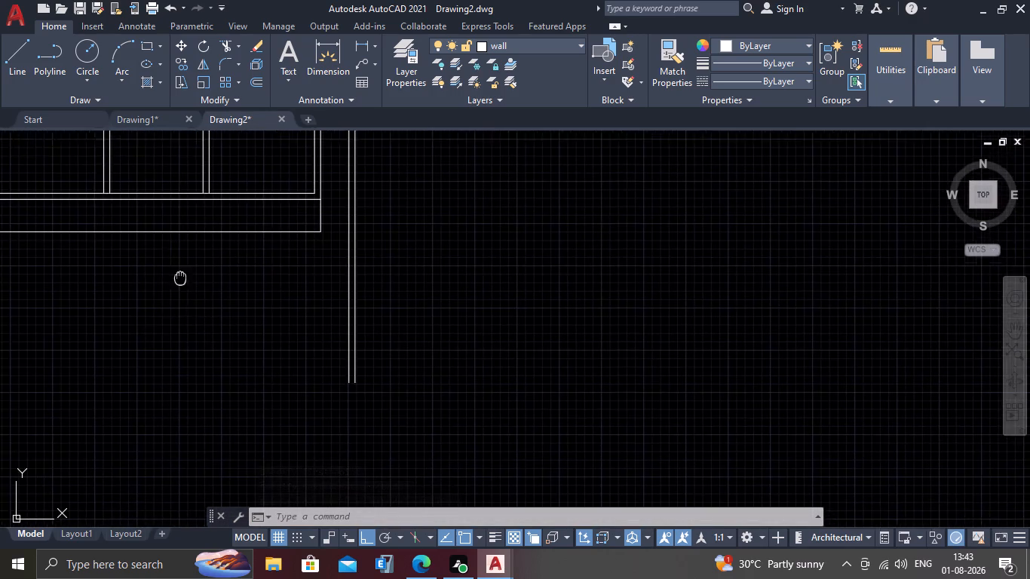
pyautogui.moveTo(190, 284); pyautogui.dragTo(327, 339, button='middle')
pyautogui.scroll(-1, 317, 334)
pyautogui.scroll(1, 277, 283)
pyautogui.scroll(1, 156, 310)
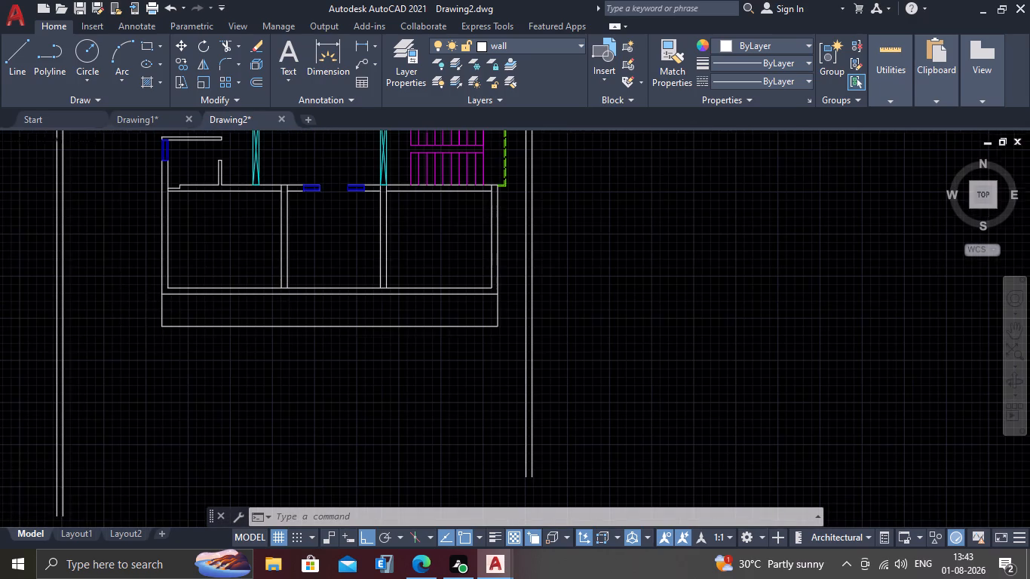
pyautogui.scroll(1, 174, 311)
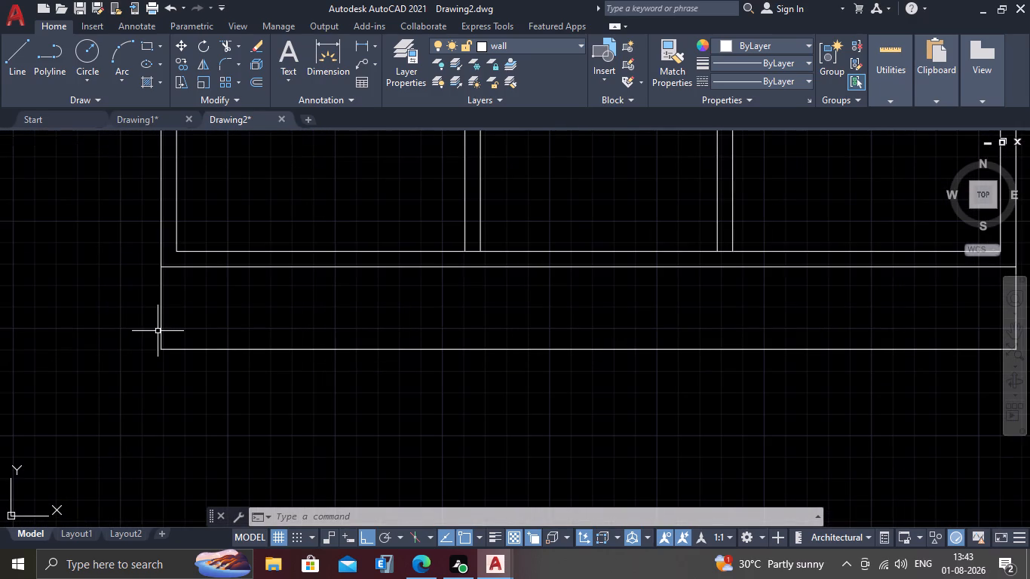
pyautogui.press('o')
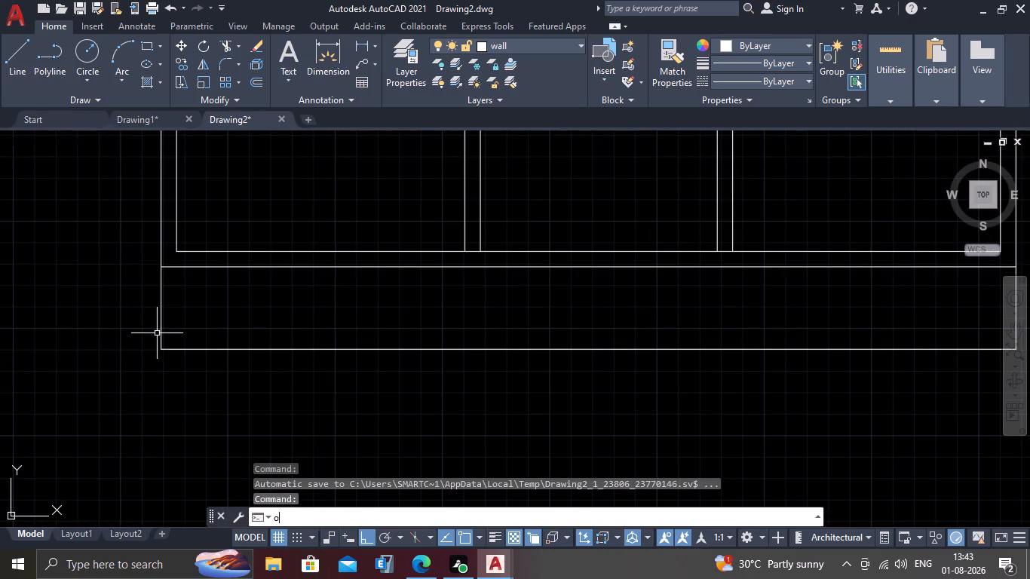
pyautogui.press('Return')
pyautogui.write('17')
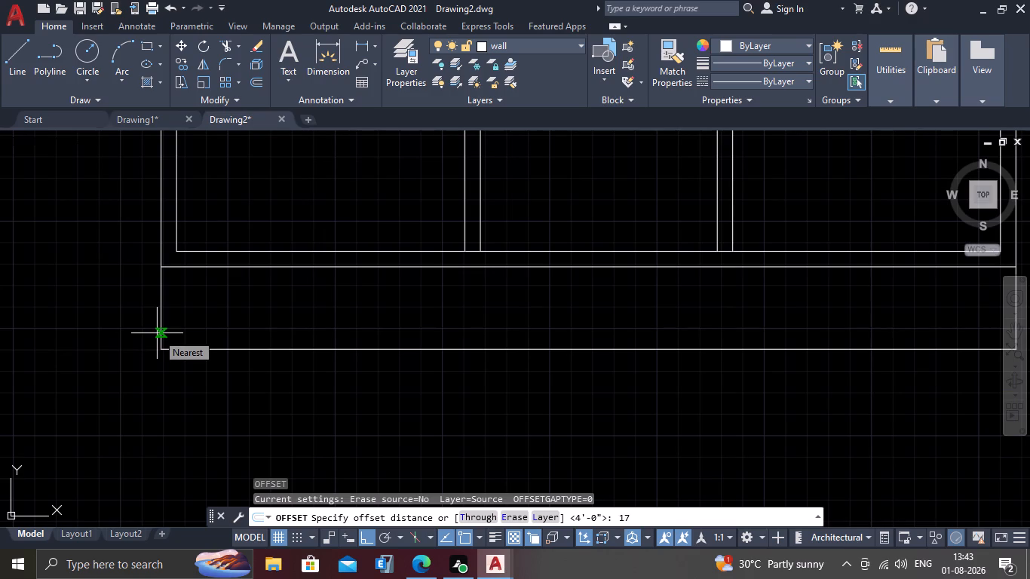
pyautogui.write('\'9"')
pyautogui.press('Return')
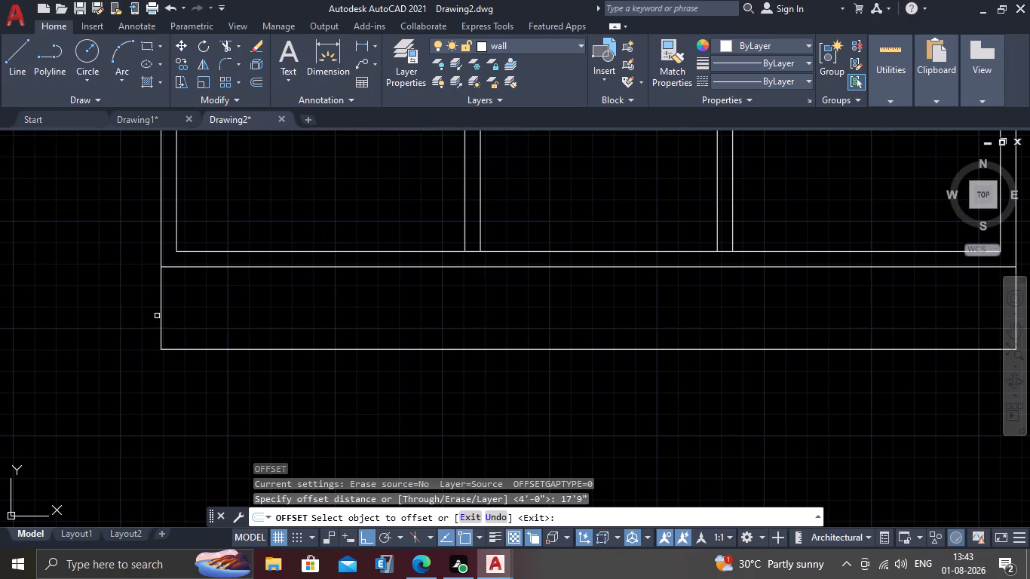
pyautogui.click(160, 318)
pyautogui.click(238, 320)
pyautogui.scroll(-1, 250, 320)
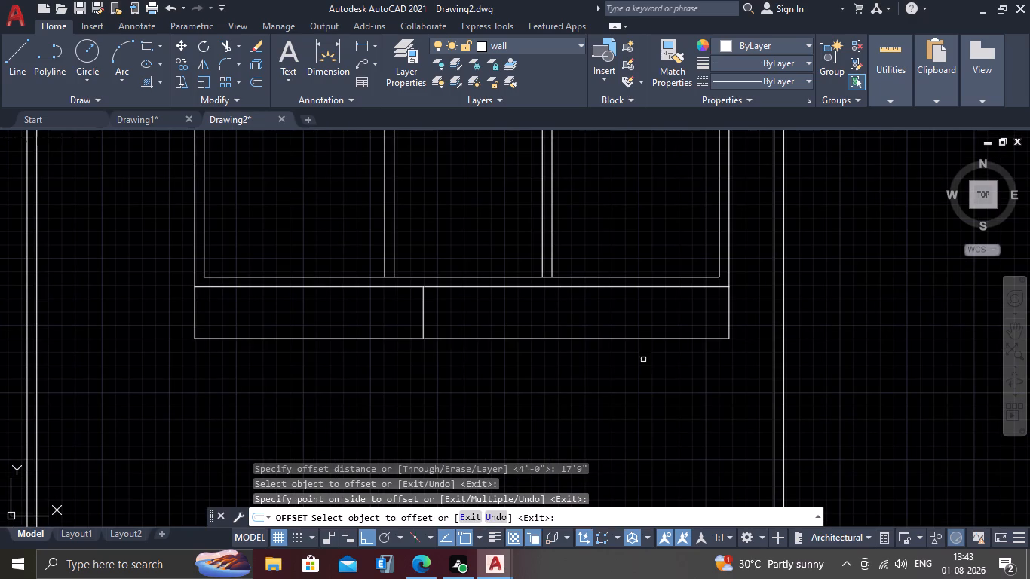
pyautogui.click(728, 323)
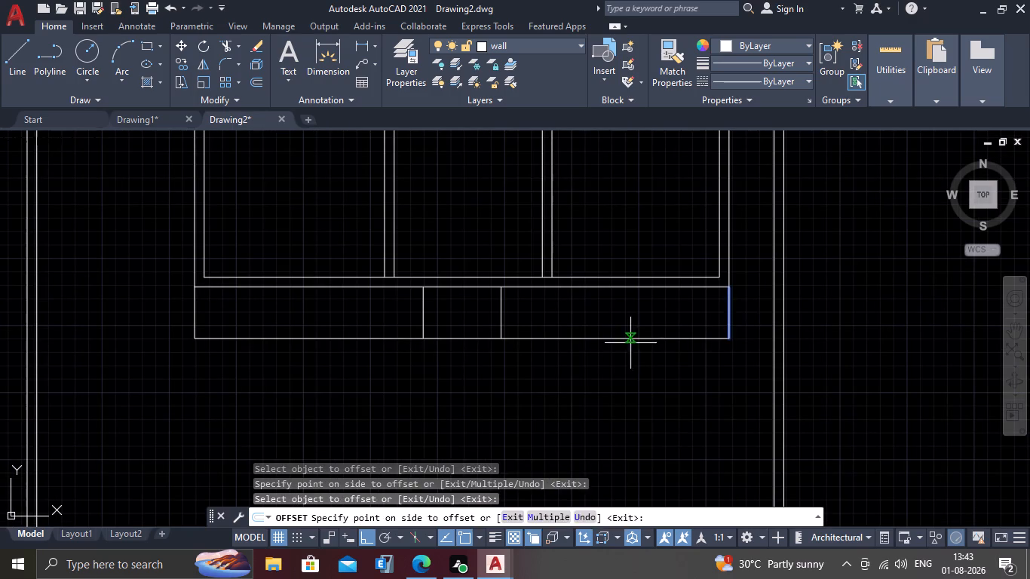
pyautogui.click(605, 342)
pyautogui.press('Escape')
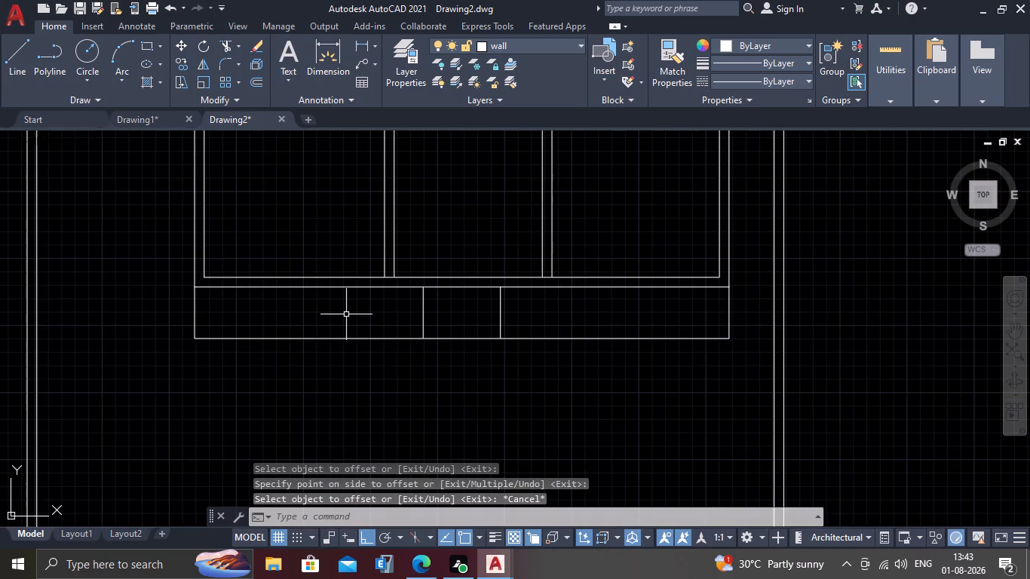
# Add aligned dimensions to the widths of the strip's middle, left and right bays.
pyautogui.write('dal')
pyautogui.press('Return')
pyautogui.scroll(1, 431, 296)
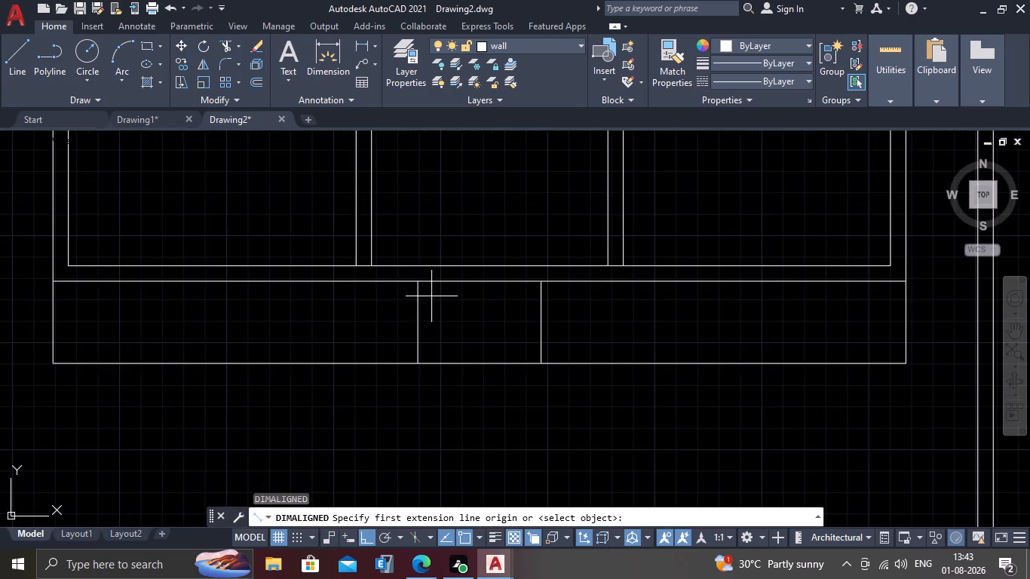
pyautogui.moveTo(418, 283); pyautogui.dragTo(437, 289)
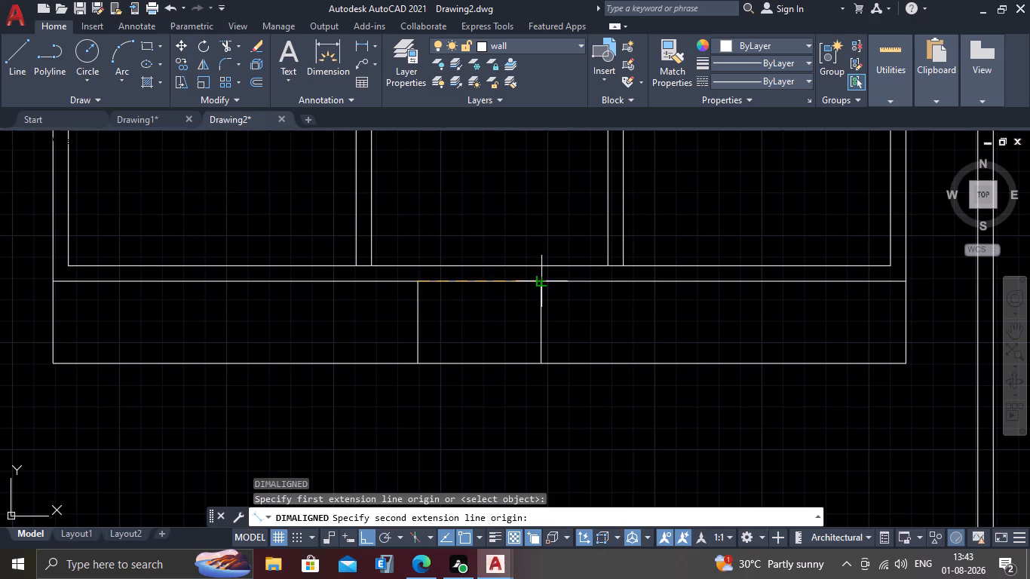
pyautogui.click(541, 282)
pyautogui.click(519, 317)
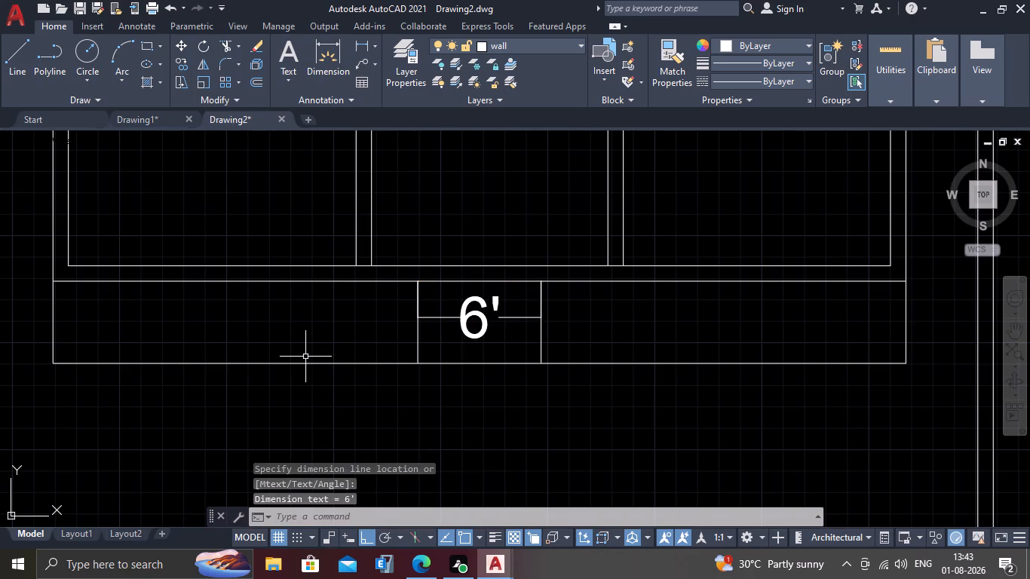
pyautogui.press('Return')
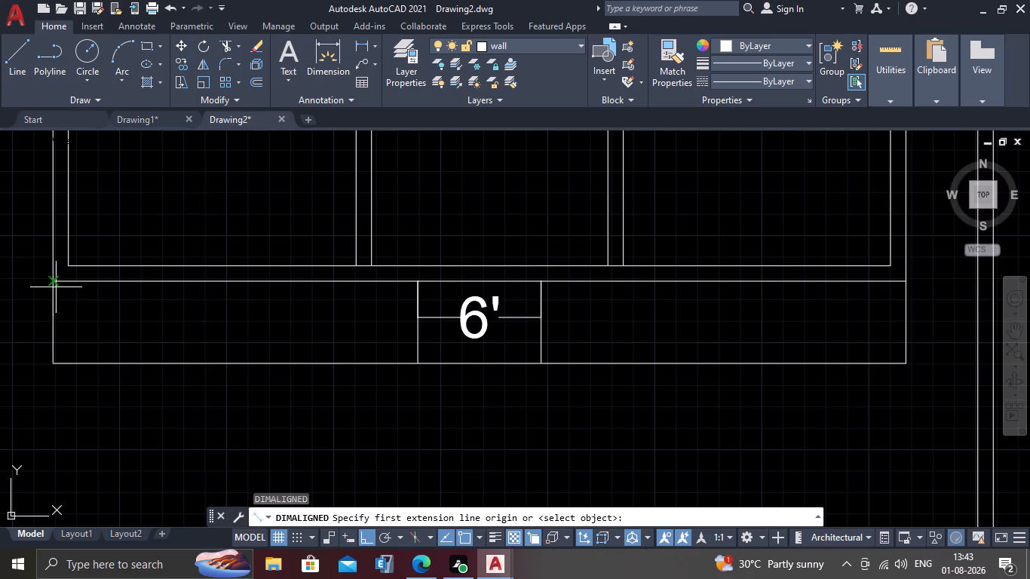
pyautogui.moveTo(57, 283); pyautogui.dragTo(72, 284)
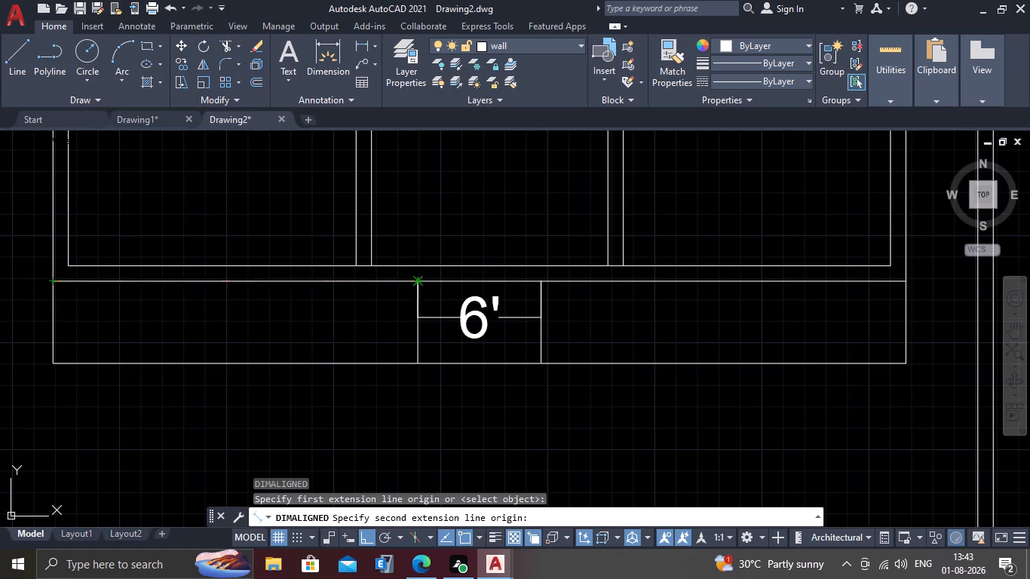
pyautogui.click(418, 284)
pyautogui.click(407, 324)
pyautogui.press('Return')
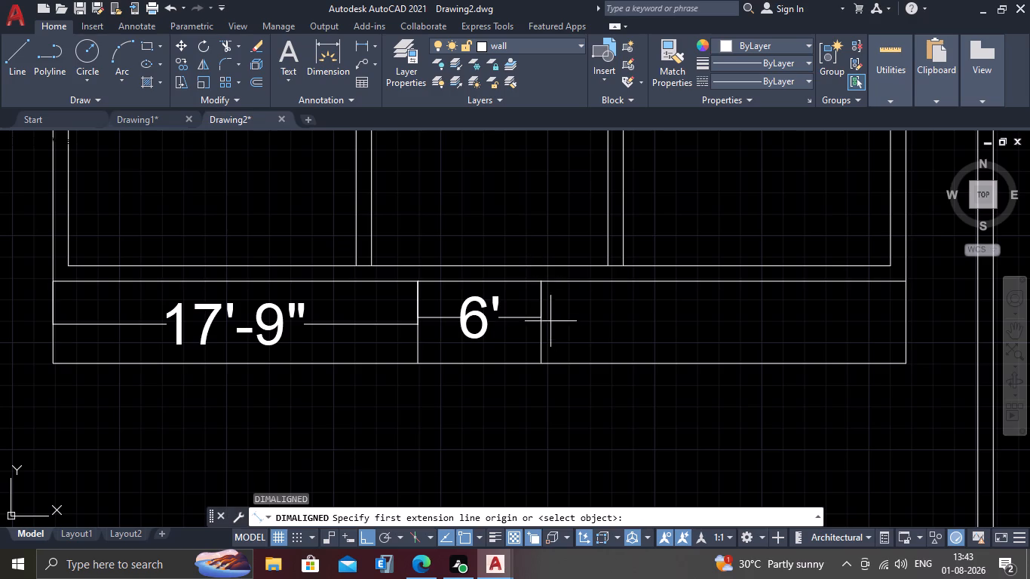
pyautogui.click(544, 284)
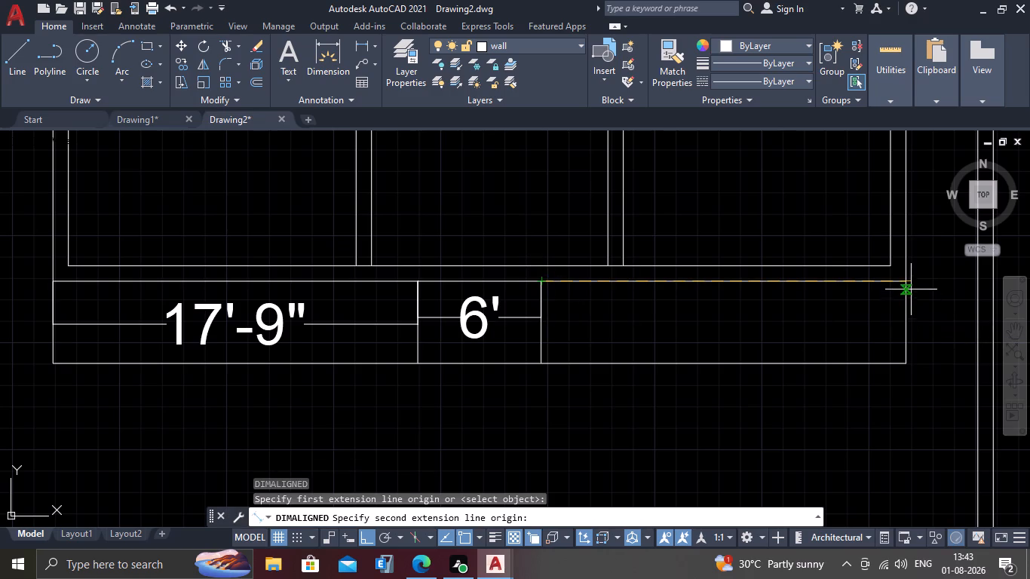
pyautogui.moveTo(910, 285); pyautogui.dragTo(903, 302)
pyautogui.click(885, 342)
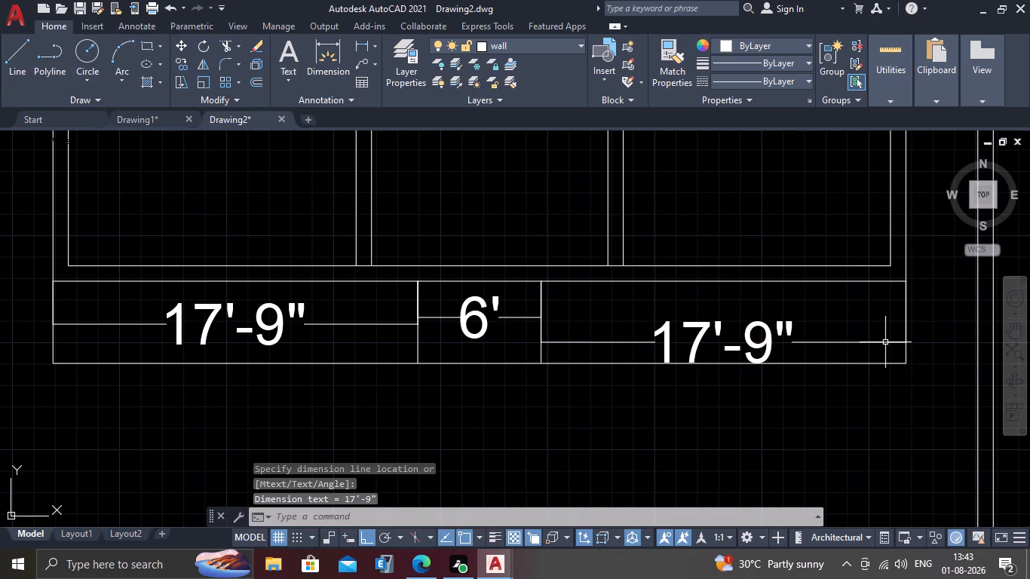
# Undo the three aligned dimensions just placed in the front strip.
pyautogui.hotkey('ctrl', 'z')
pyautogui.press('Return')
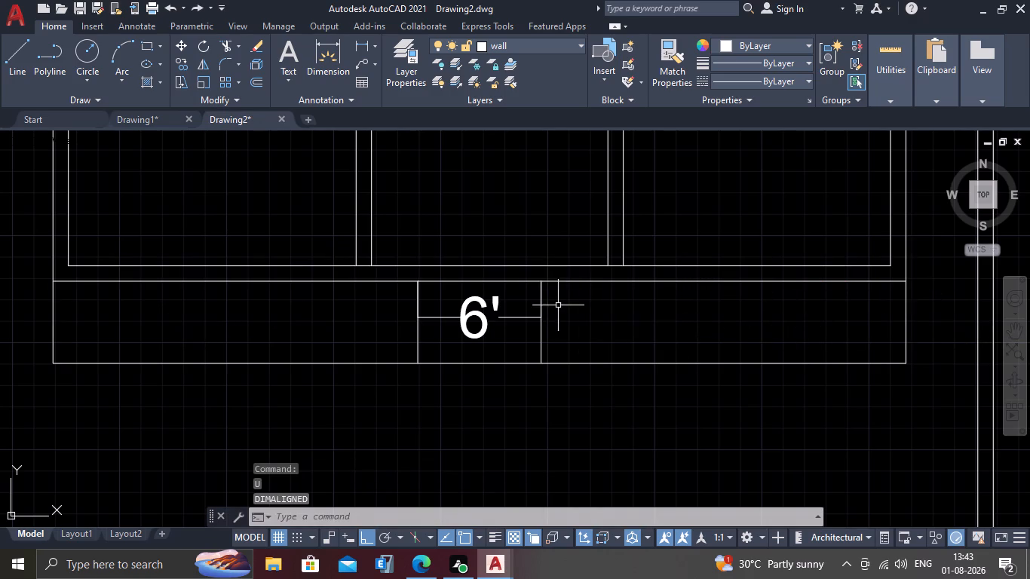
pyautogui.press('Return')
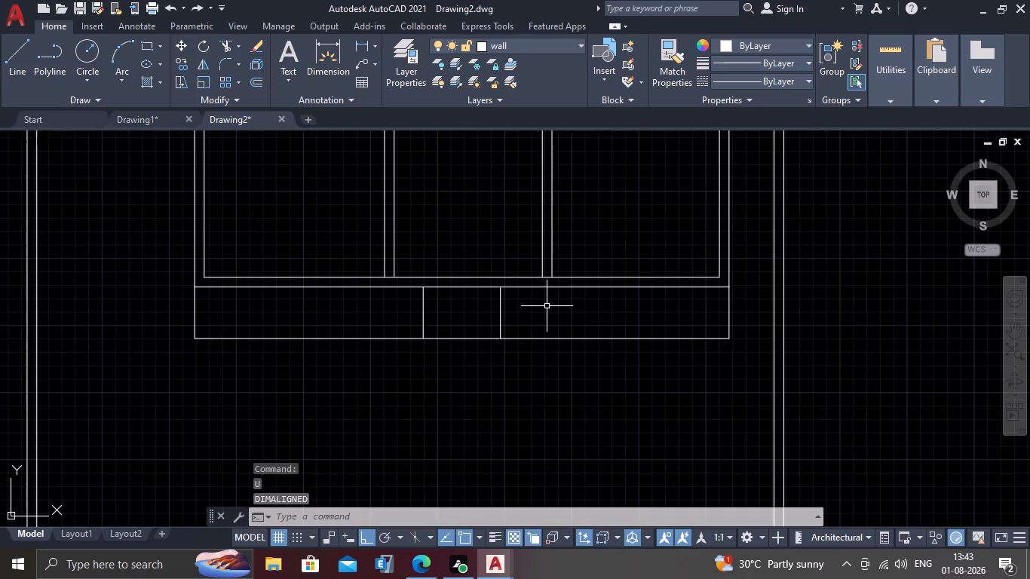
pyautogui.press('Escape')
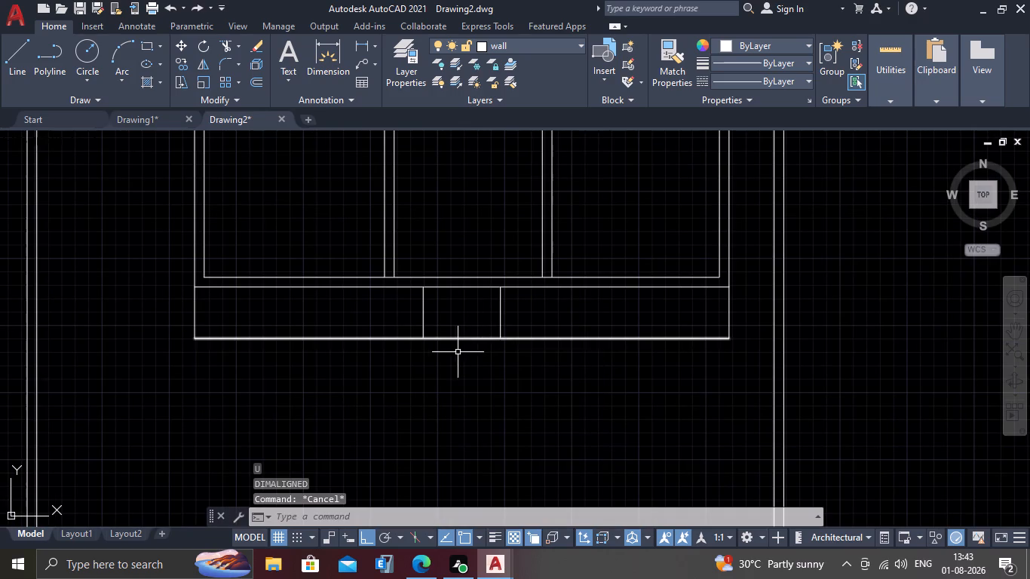
# Add an aligned dimension across the strip's middle bay, between the two offset lines, with the dimension line inside the bay.
pyautogui.write('dal')
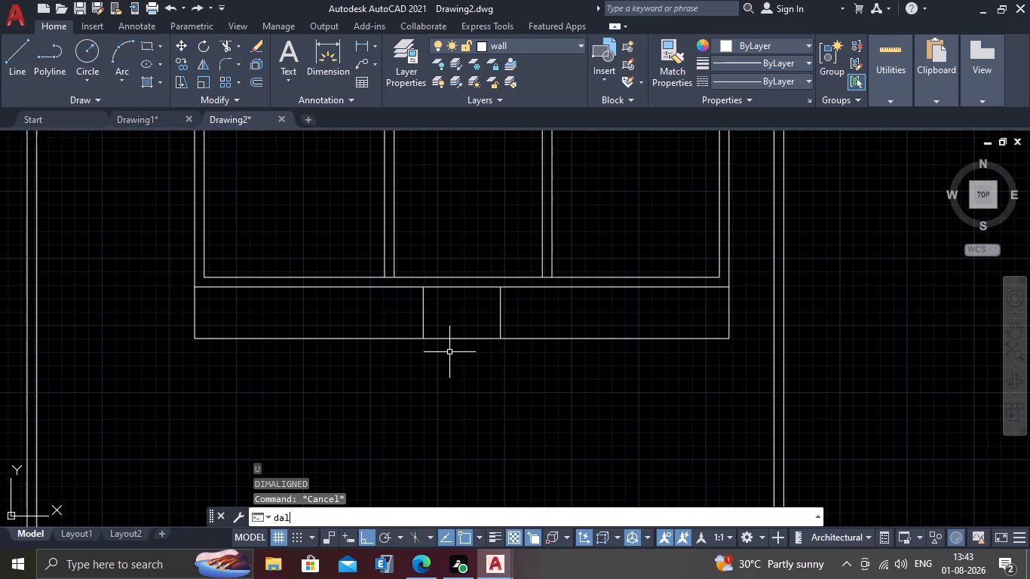
pyautogui.press('Return')
pyautogui.scroll(2, 428, 314)
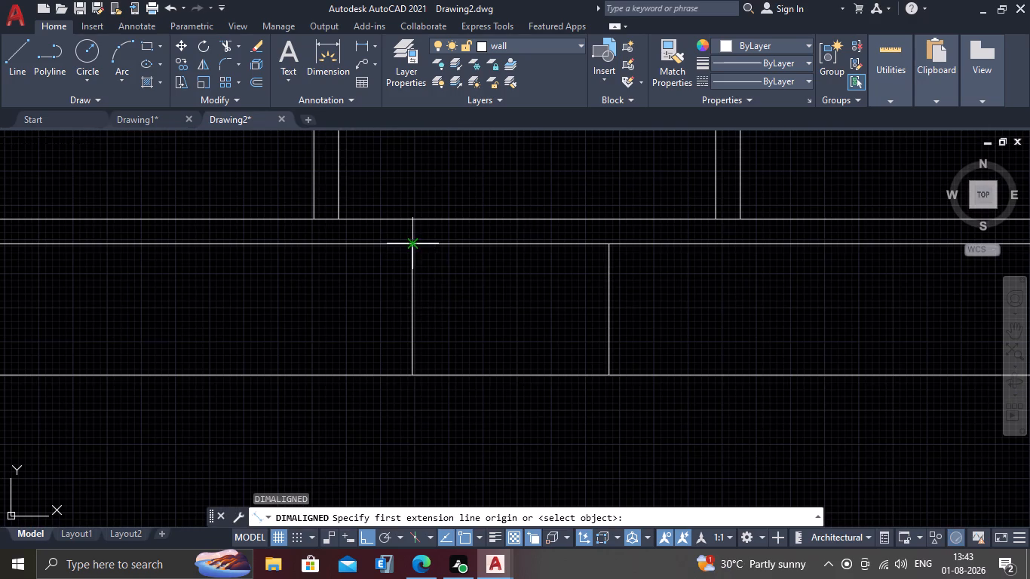
pyautogui.moveTo(411, 247); pyautogui.dragTo(428, 248)
pyautogui.moveTo(605, 243); pyautogui.dragTo(605, 251)
pyautogui.moveTo(598, 316); pyautogui.dragTo(589, 323)
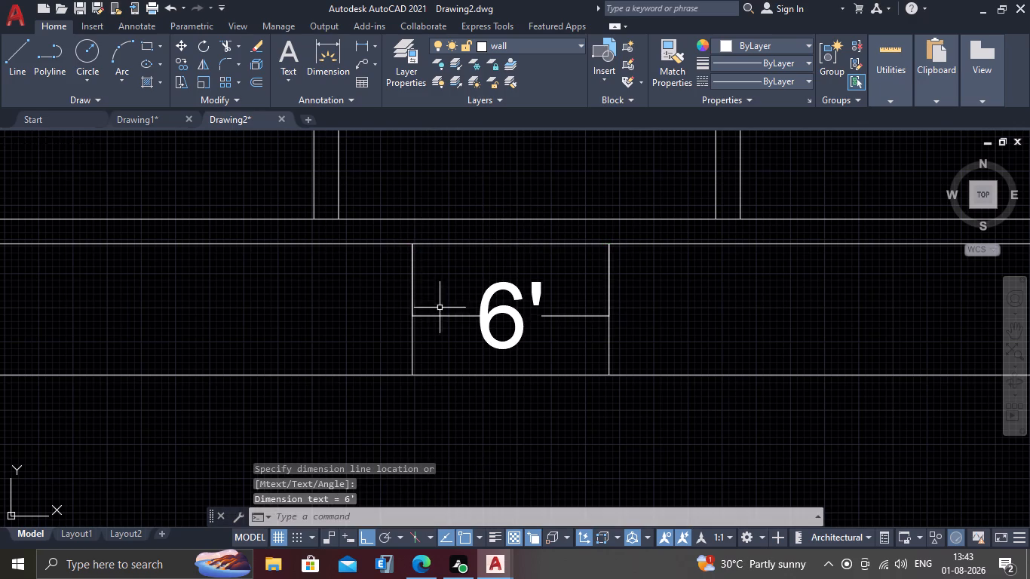
# Add aligned dimensions across the strip's left and right bays, with the dimension lines inside the strip.
pyautogui.scroll(-1, 456, 316)
pyautogui.press('Return')
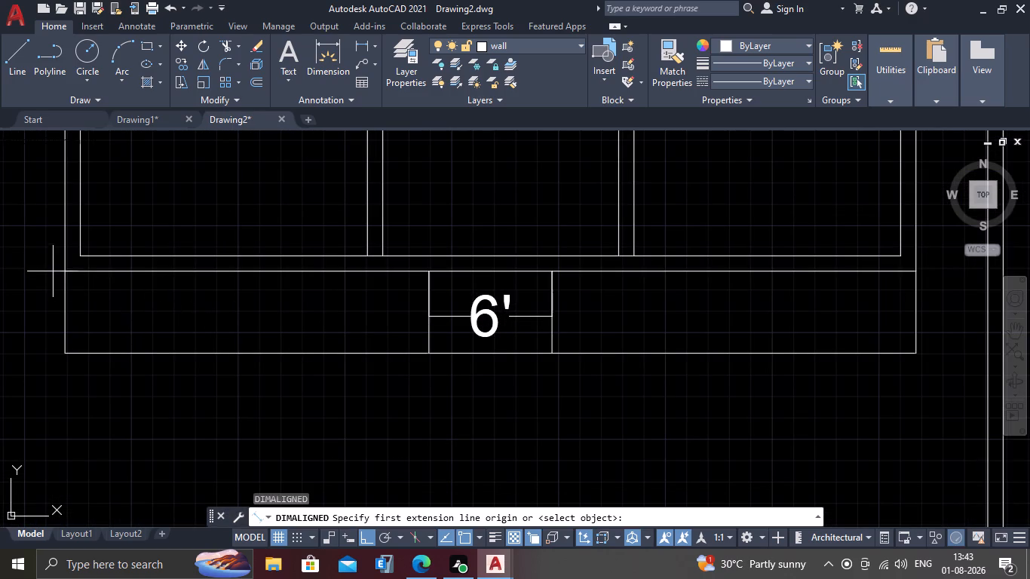
pyautogui.click(65, 270)
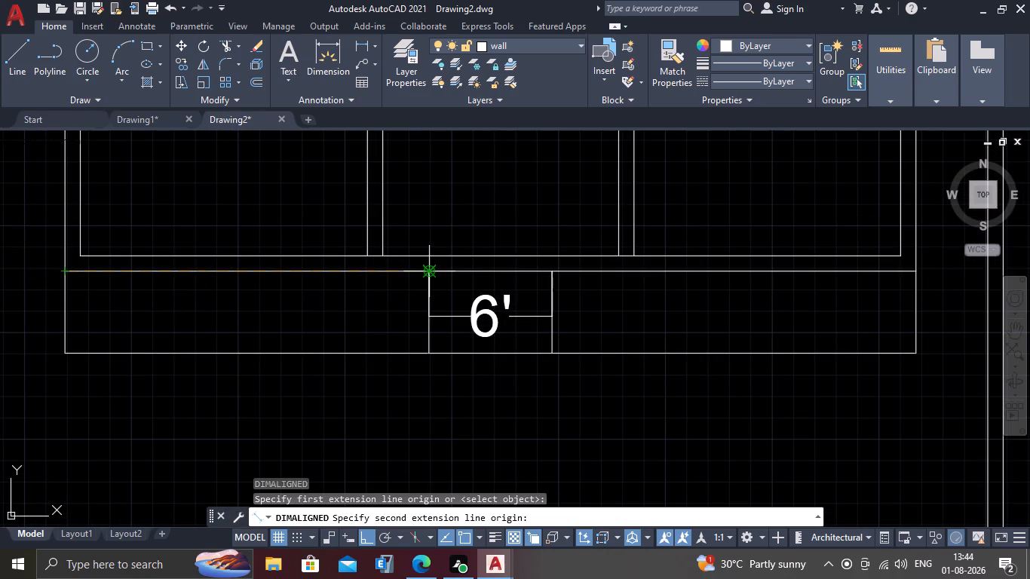
pyautogui.moveTo(431, 276); pyautogui.dragTo(432, 285)
pyautogui.click(431, 319)
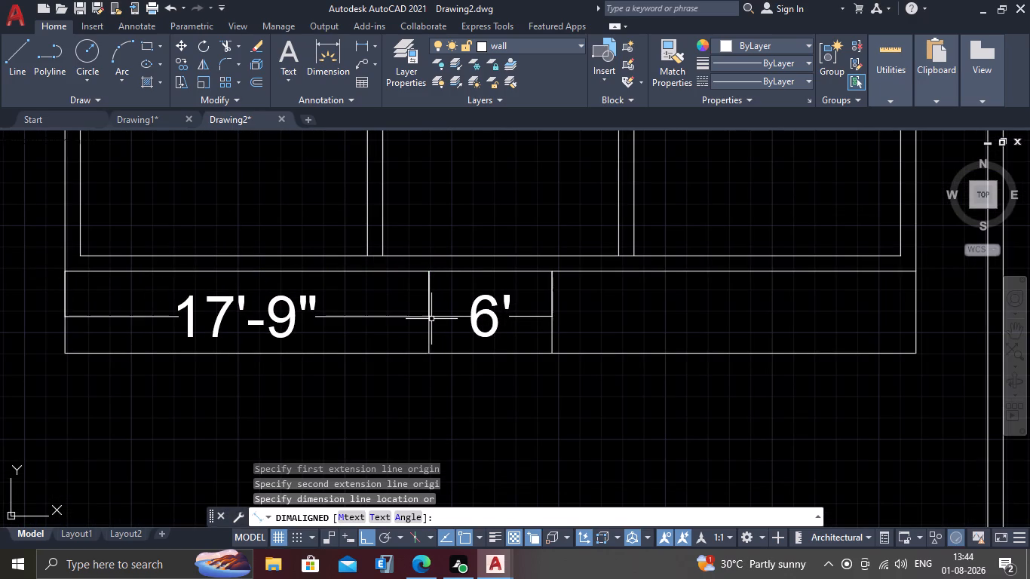
pyautogui.press('Return')
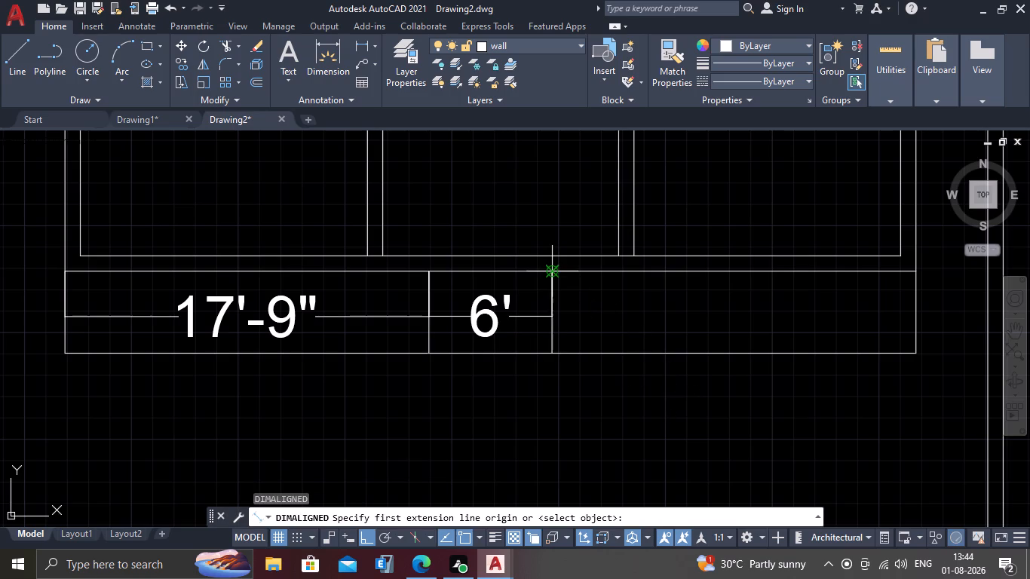
pyautogui.click(556, 272)
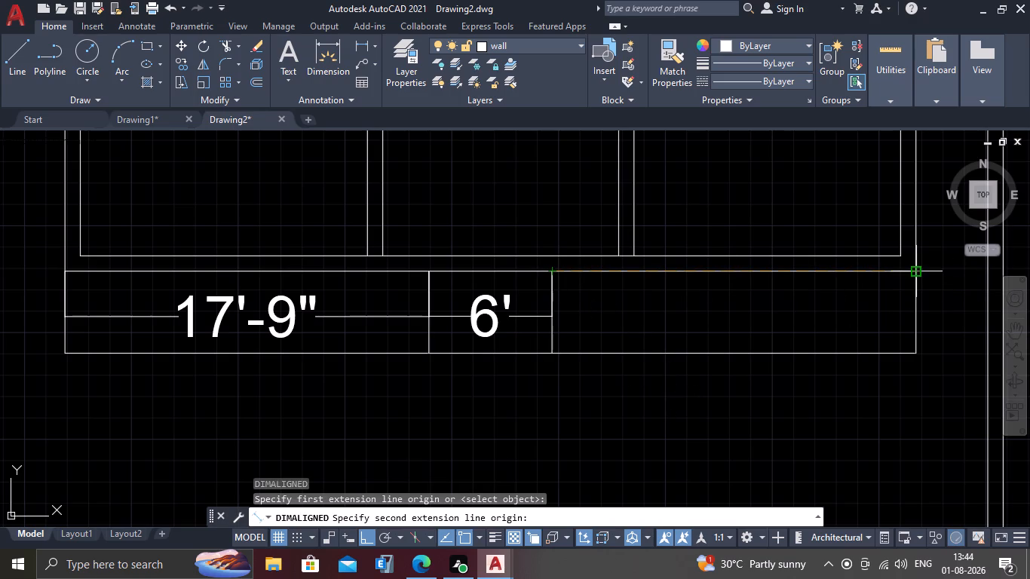
pyautogui.click(914, 275)
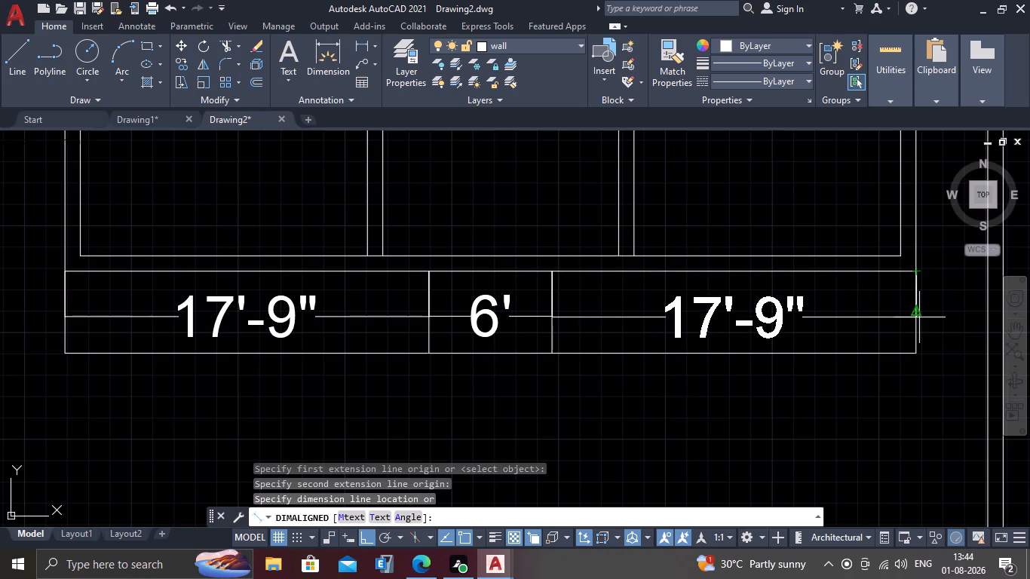
pyautogui.click(918, 317)
pyautogui.press('Escape')
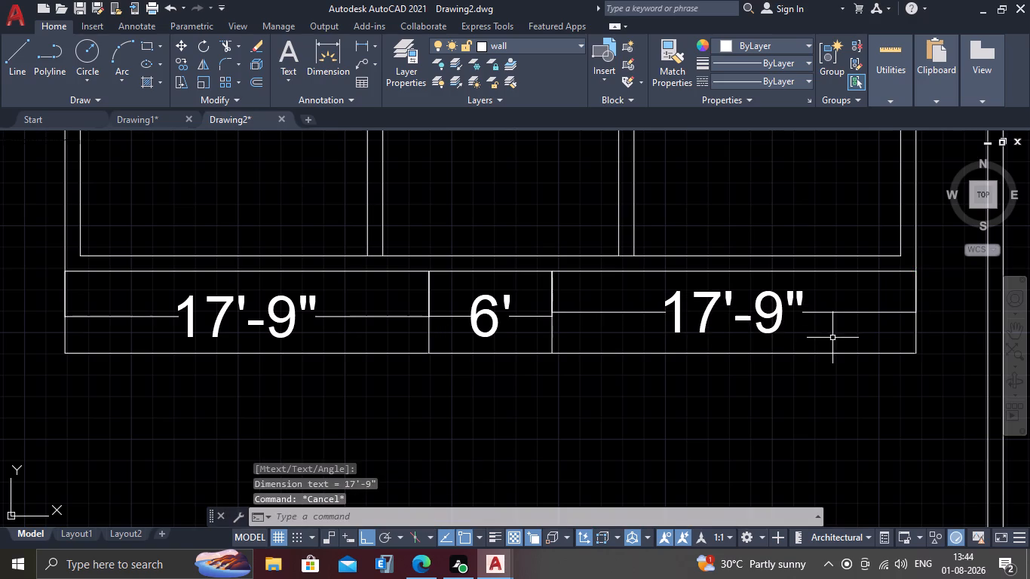
# Trim away the strip's bottom line across the 6' middle bay.
pyautogui.scroll(-1, 831, 351)
pyautogui.moveTo(700, 412); pyautogui.dragTo(693, 367, button='middle')
pyautogui.scroll(2, 595, 302)
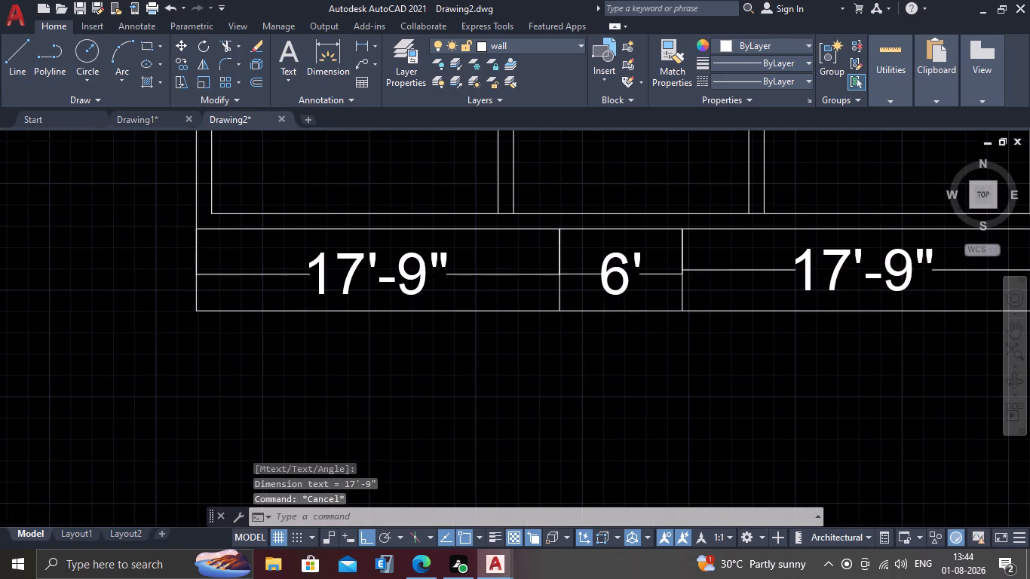
pyautogui.moveTo(594, 302); pyautogui.dragTo(570, 329, button='middle')
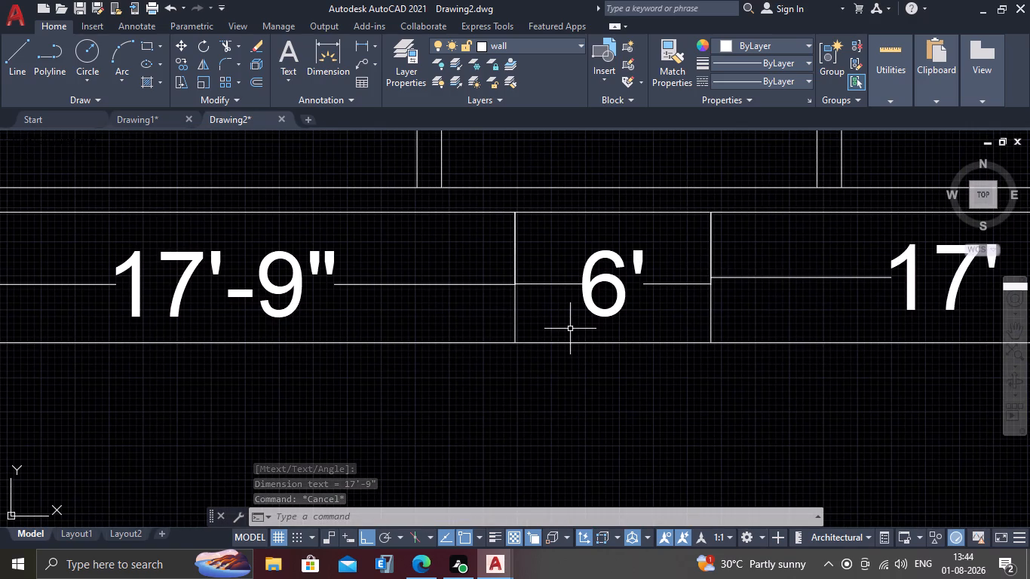
pyautogui.write('tr')
pyautogui.press('Return')
pyautogui.scroll(1, 563, 344)
pyautogui.click(563, 311)
pyautogui.click(560, 377)
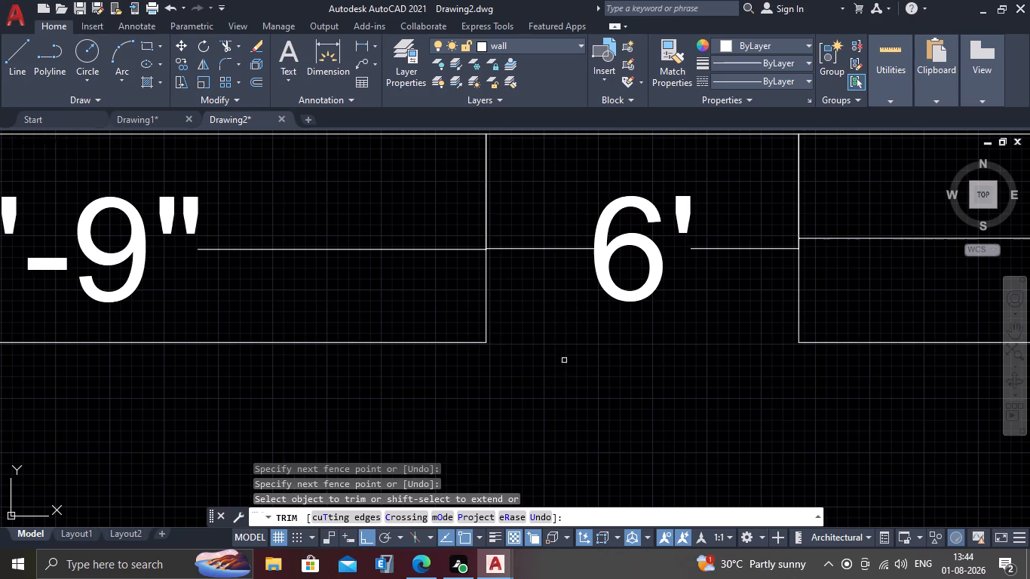
pyautogui.scroll(-2, 564, 359)
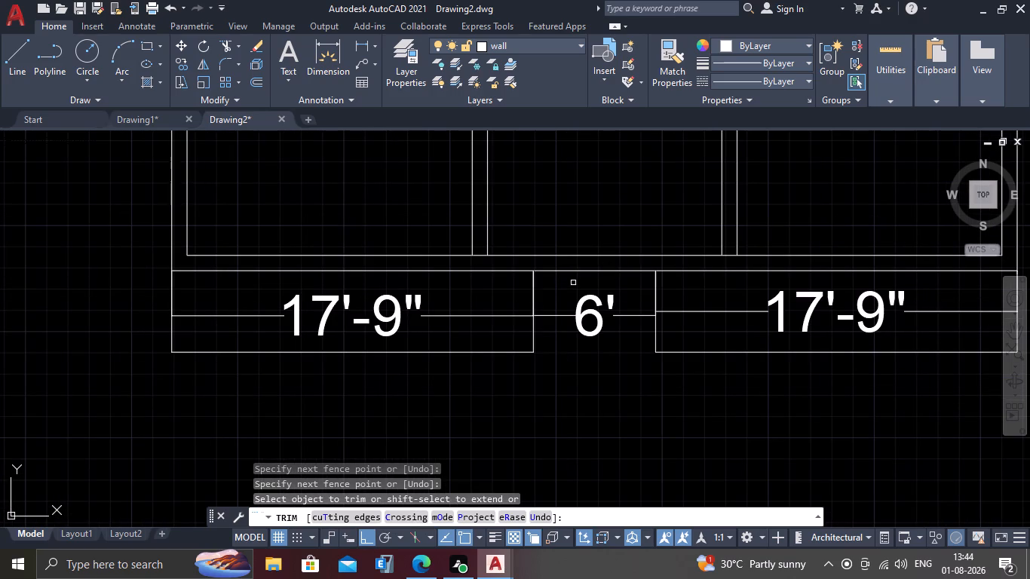
pyautogui.press('Escape')
# Trim the inner front wall line between the two faces of the right partition, opening the junction.
pyautogui.moveTo(657, 240); pyautogui.dragTo(364, 231, button='middle')
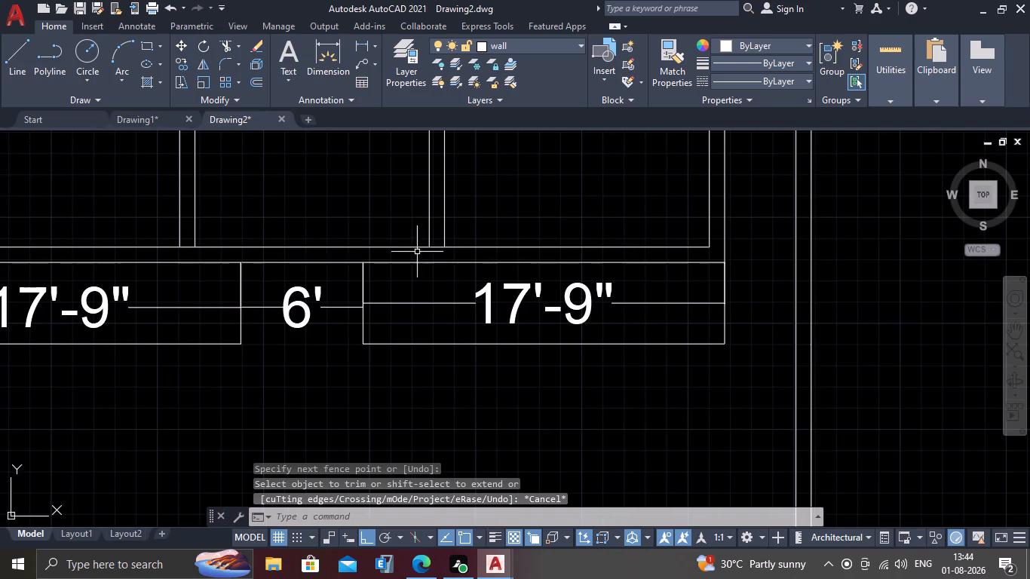
pyautogui.scroll(1, 416, 252)
pyautogui.scroll(2, 469, 283)
pyautogui.moveTo(448, 251); pyautogui.dragTo(442, 280, button='middle')
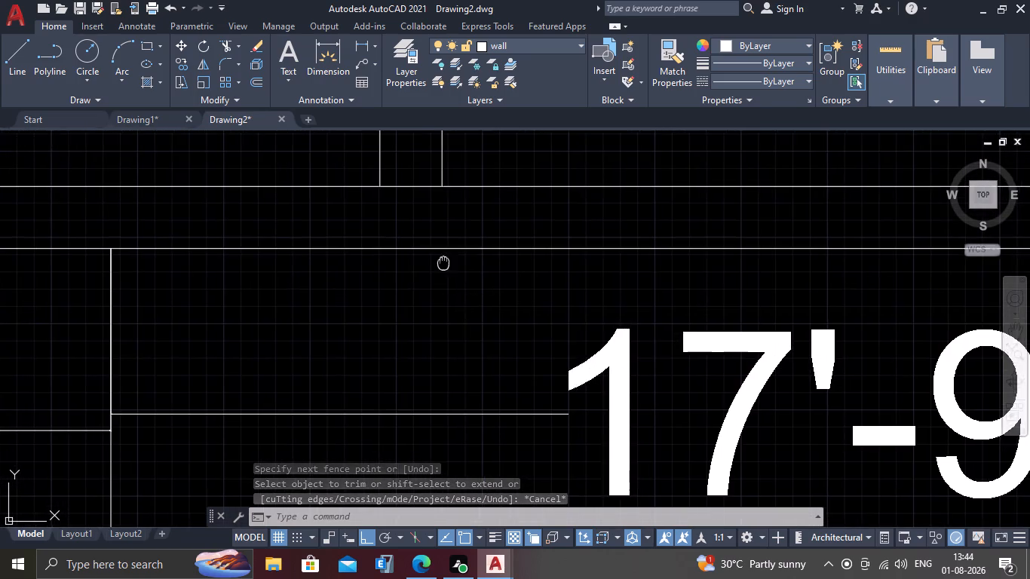
pyautogui.moveTo(442, 280); pyautogui.dragTo(435, 325, button='middle')
pyautogui.write('tr')
pyautogui.press('Return')
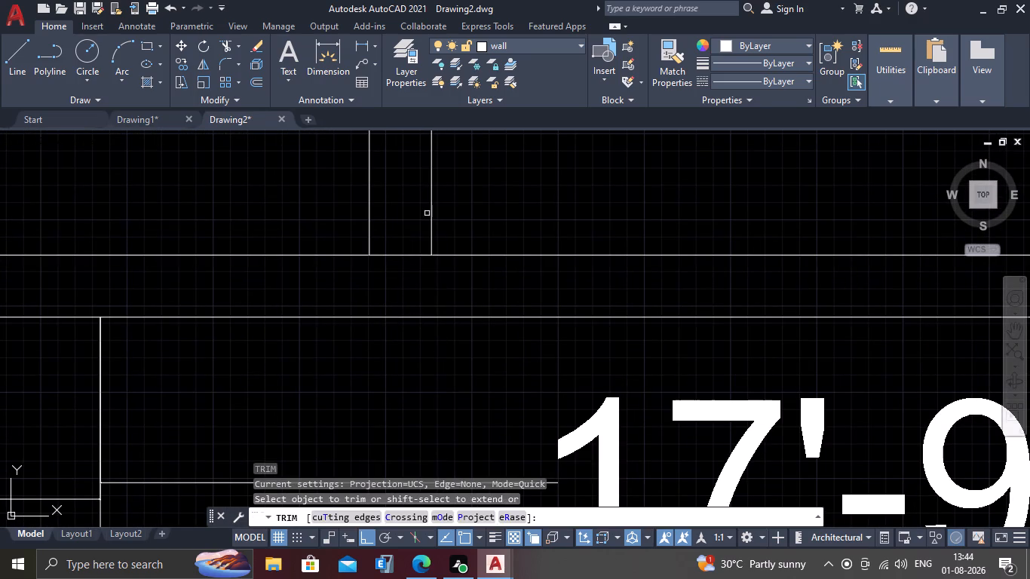
pyautogui.click(427, 213)
pyautogui.click(393, 271)
pyautogui.press('Escape')
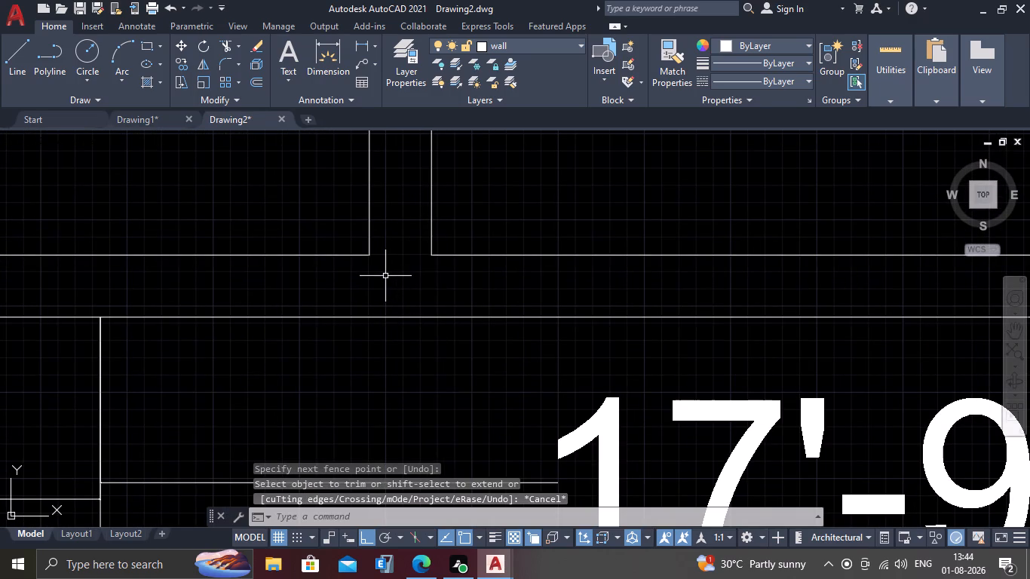
# Extend the partition faces on both sides of the middle room down to the strip's top line.
pyautogui.write('ex')
pyautogui.press('Return')
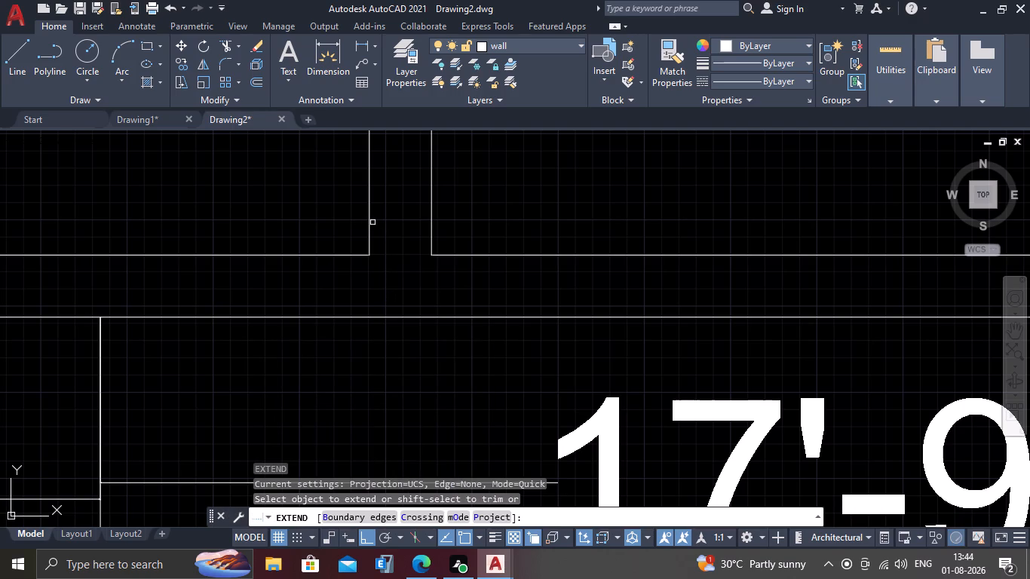
pyautogui.click(371, 223)
pyautogui.scroll(-2, 368, 261)
pyautogui.moveTo(238, 372); pyautogui.dragTo(490, 415, button='middle')
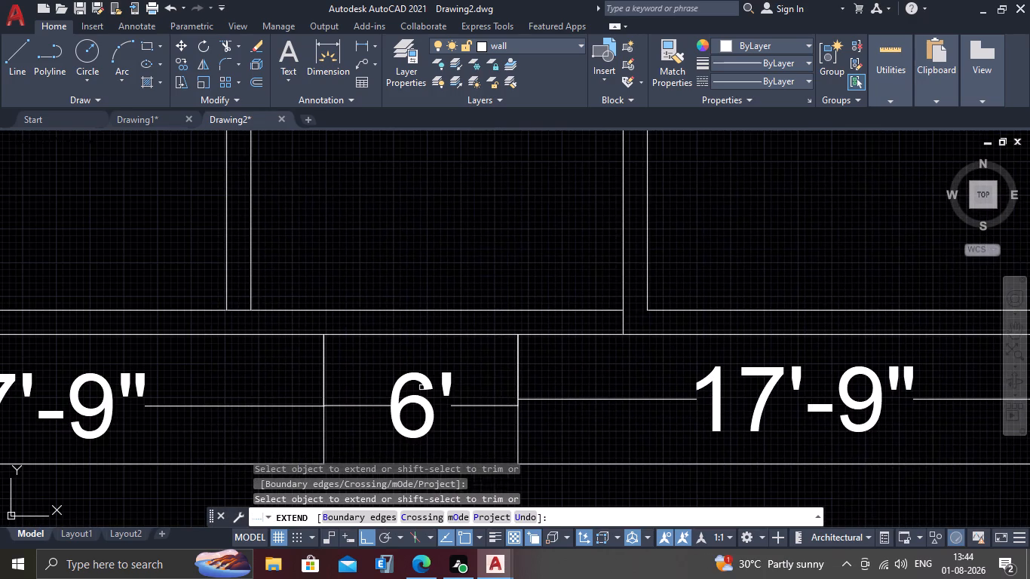
pyautogui.click(250, 289)
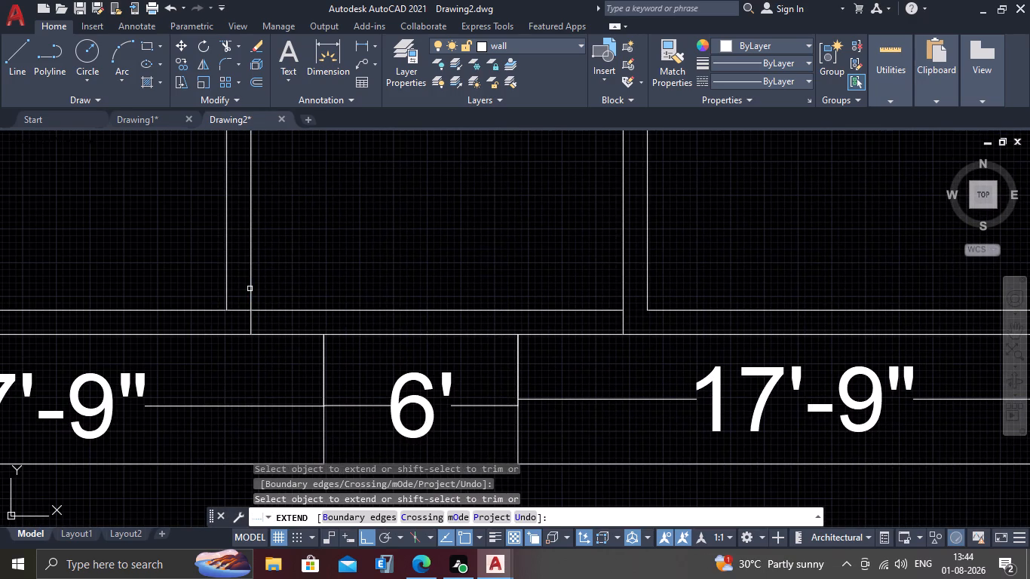
pyautogui.press('Escape')
# Trim the front wall lines across the middle room's opening and the inner wall line between the left partition's faces.
pyautogui.write('tr')
pyautogui.press('Return')
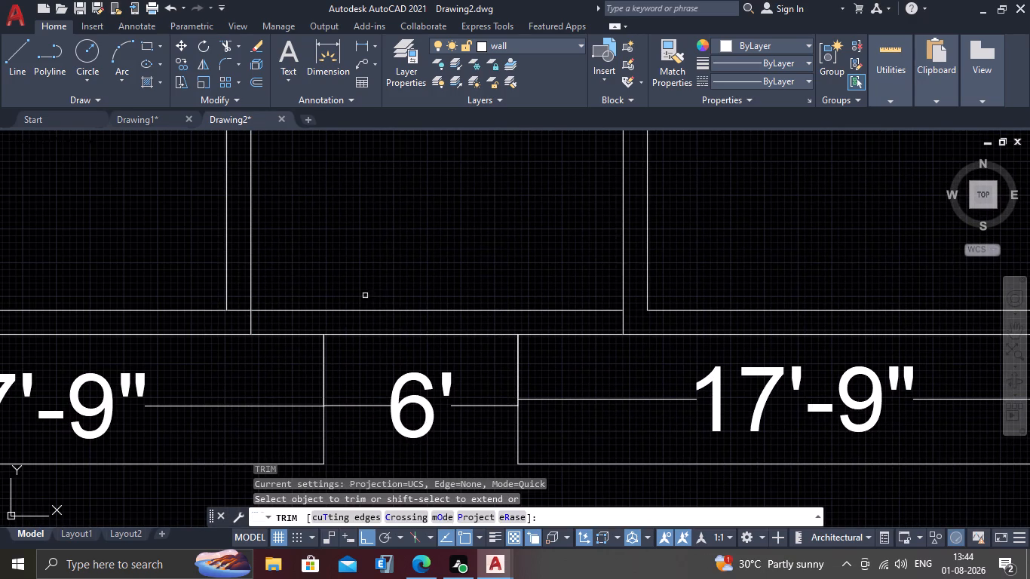
pyautogui.click(381, 293)
pyautogui.click(371, 348)
pyautogui.scroll(-2, 357, 378)
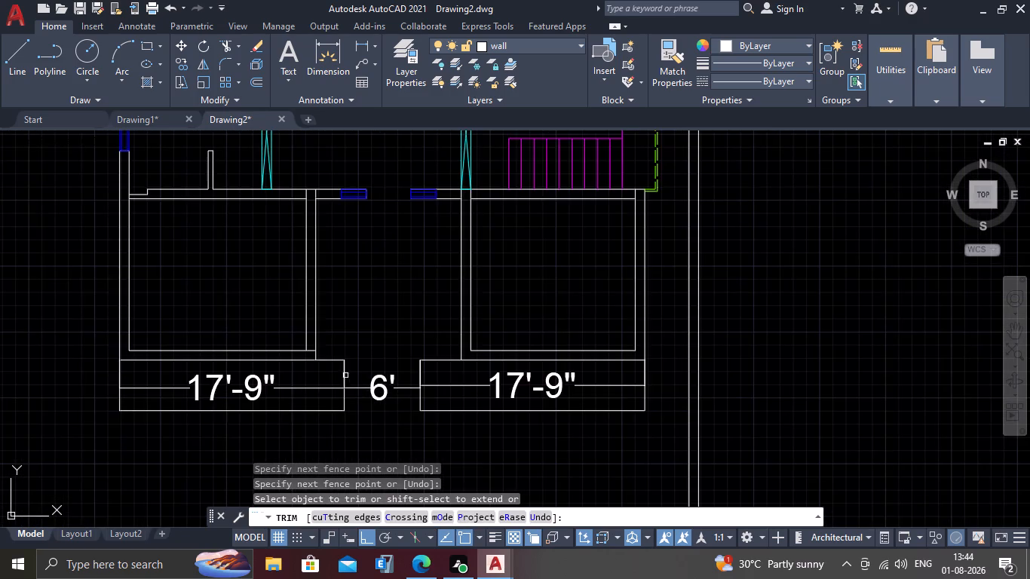
pyautogui.scroll(4, 314, 355)
pyautogui.click(302, 332)
pyautogui.click(311, 357)
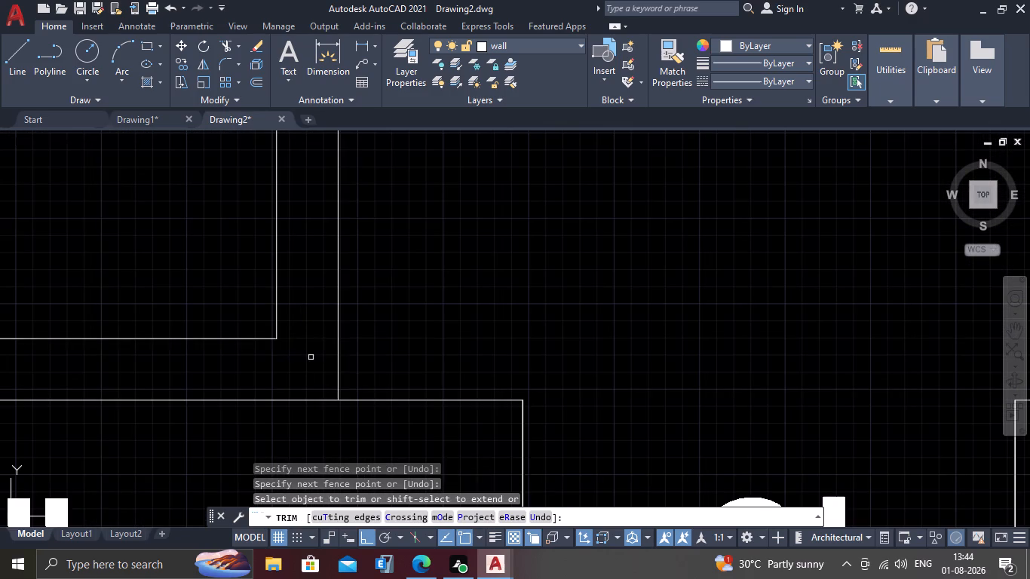
pyautogui.scroll(-2, 311, 357)
pyautogui.scroll(-1, 589, 399)
pyautogui.scroll(-2, 485, 384)
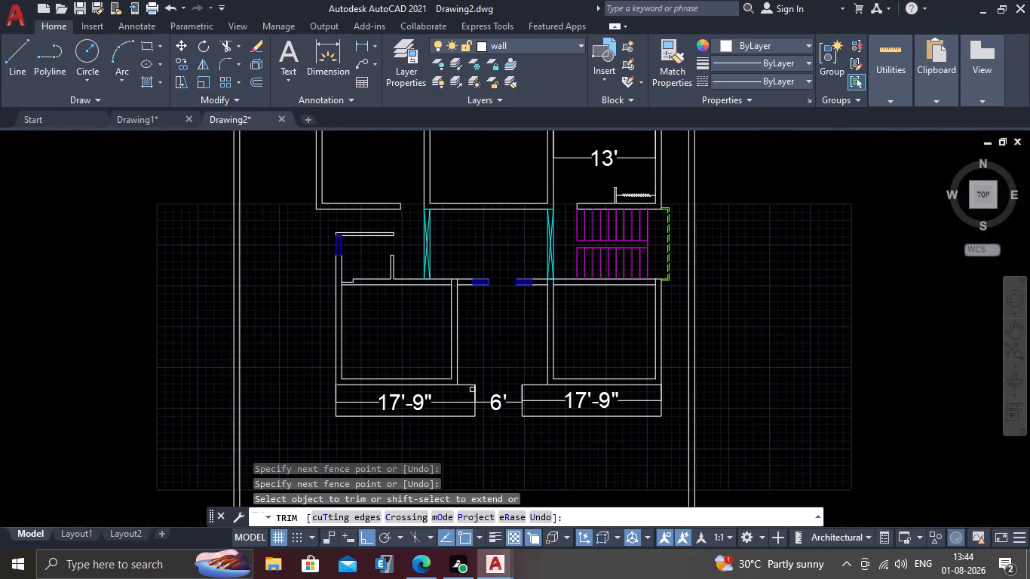
pyautogui.moveTo(459, 410); pyautogui.dragTo(422, 353, button='middle')
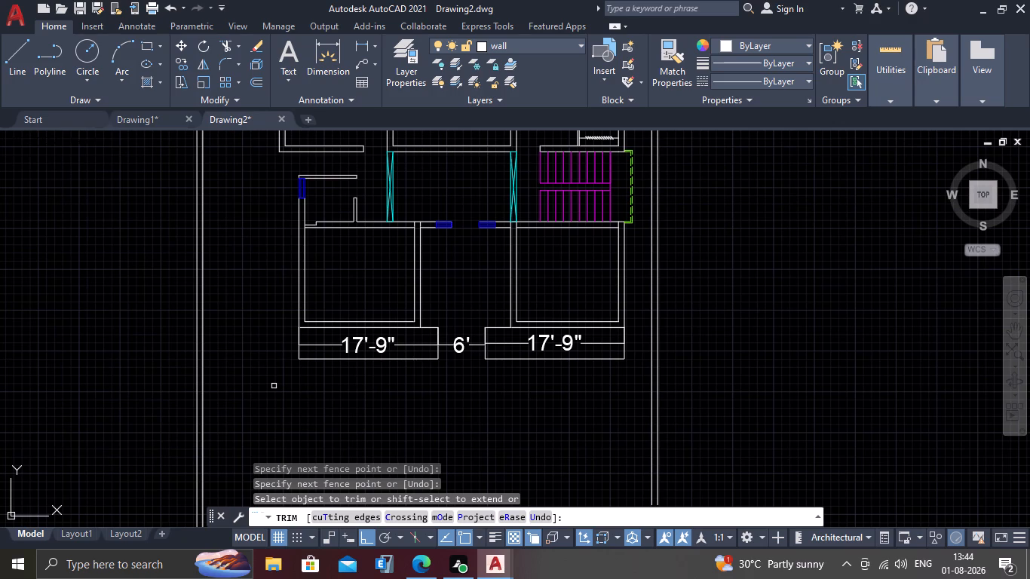
pyautogui.scroll(-1, 318, 388)
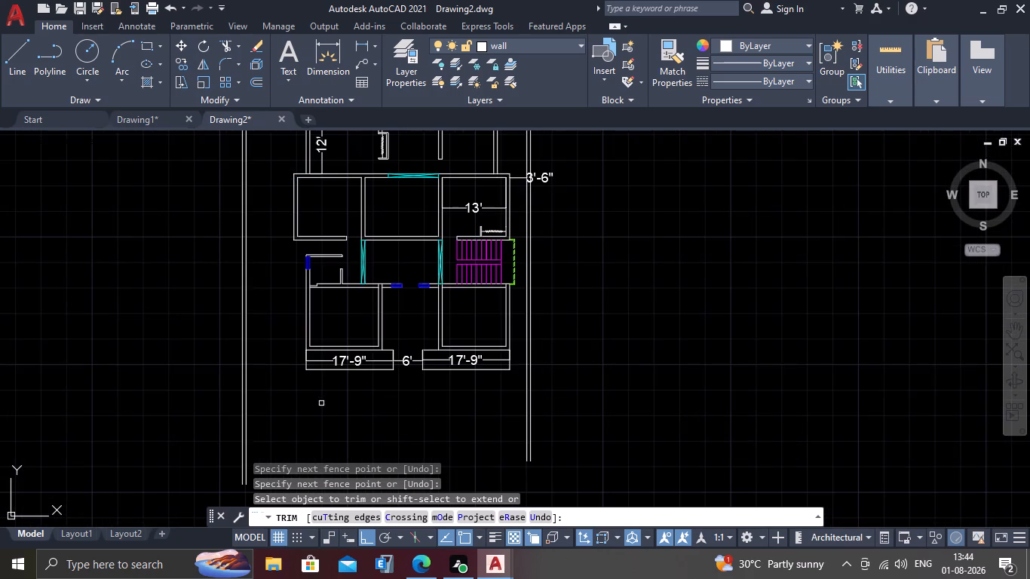
pyautogui.moveTo(322, 405); pyautogui.dragTo(299, 366, button='middle')
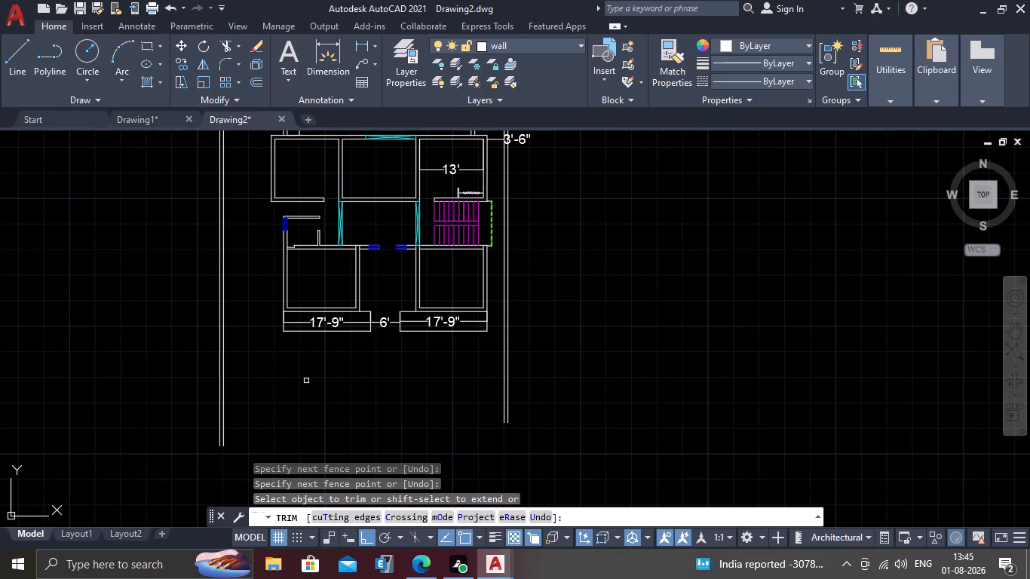
pyautogui.press('Escape')
# Offset the bottom lines of the strip's left and right bays inward by 1'.
pyautogui.scroll(2, 295, 380)
pyautogui.moveTo(349, 320); pyautogui.dragTo(319, 371, button='middle')
pyautogui.scroll(2, 317, 348)
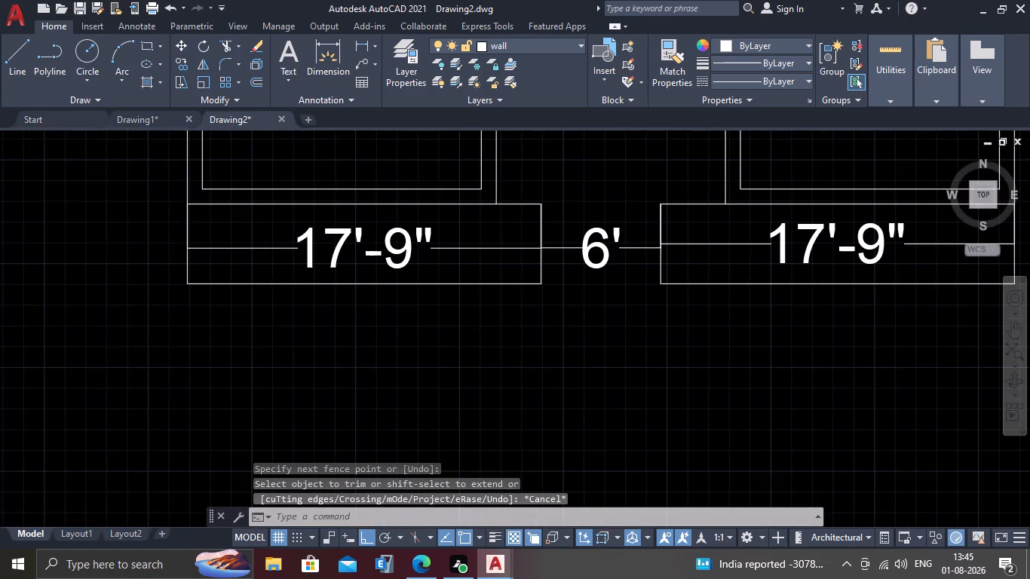
pyautogui.scroll(-1, 317, 348)
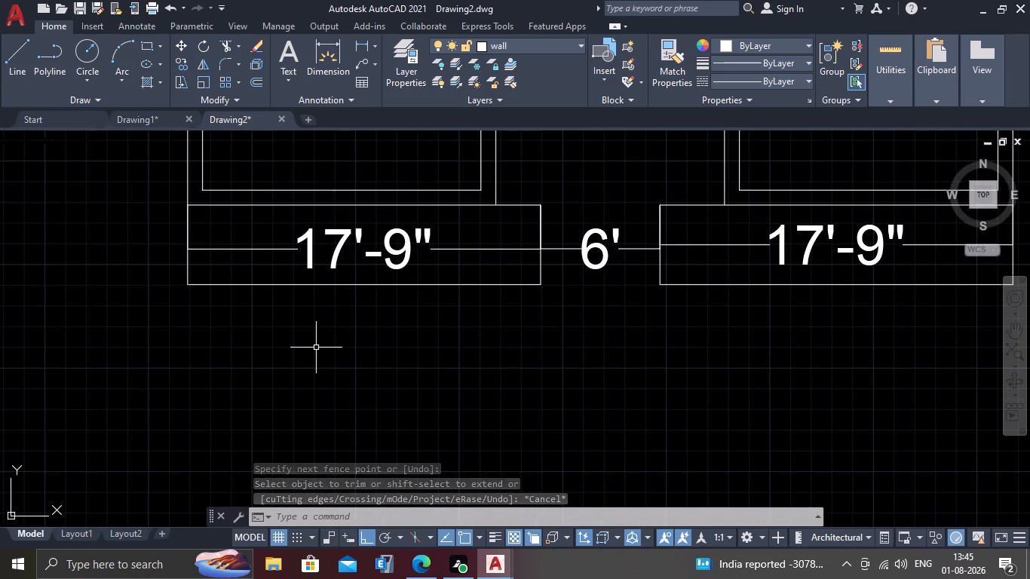
pyautogui.press('o')
pyautogui.press('Return')
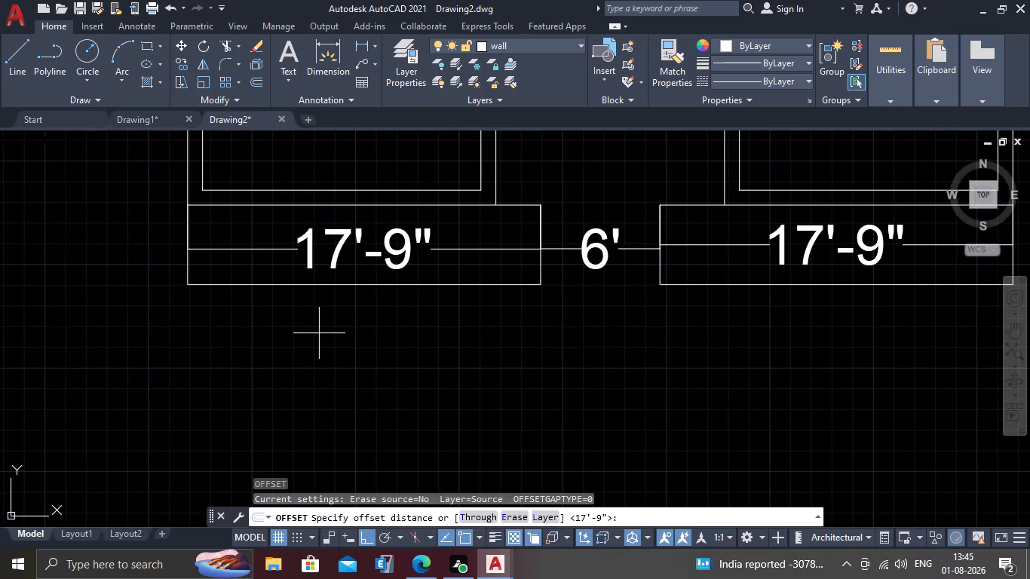
pyautogui.write("1'")
pyautogui.press('Return')
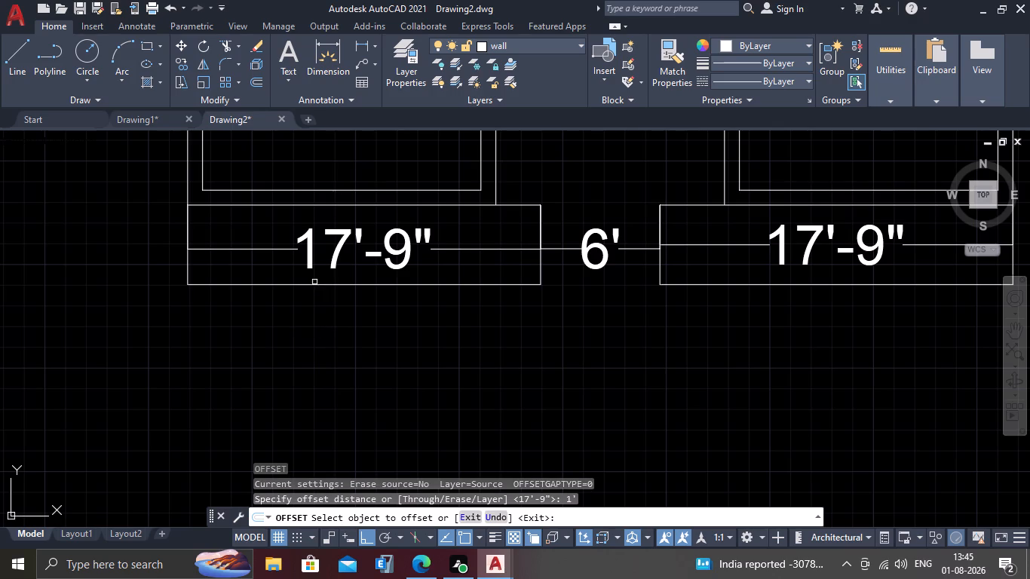
pyautogui.moveTo(313, 284); pyautogui.dragTo(302, 280)
pyautogui.click(256, 253)
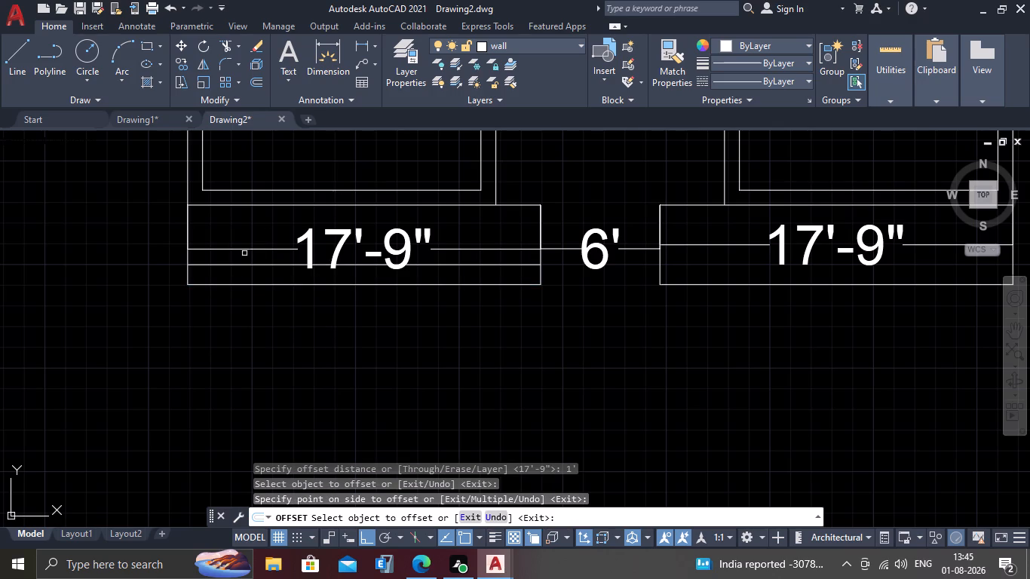
pyautogui.click(714, 286)
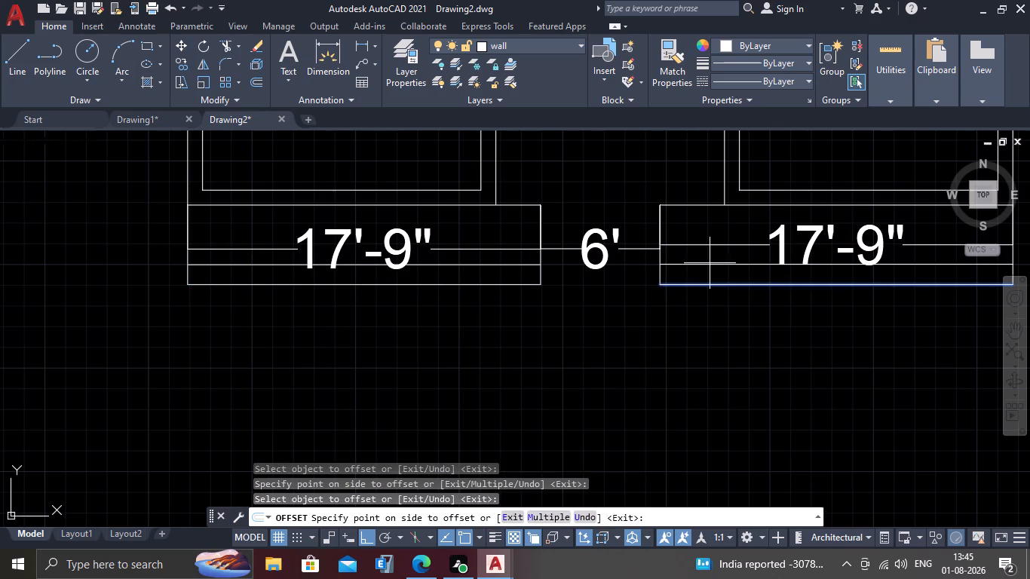
pyautogui.click(710, 263)
pyautogui.press('Escape')
# Trim away the outer bottom lines and leftover side stubs below the offset lines of both 17'-9" front bays.
pyautogui.write('tr')
pyautogui.press('Return')
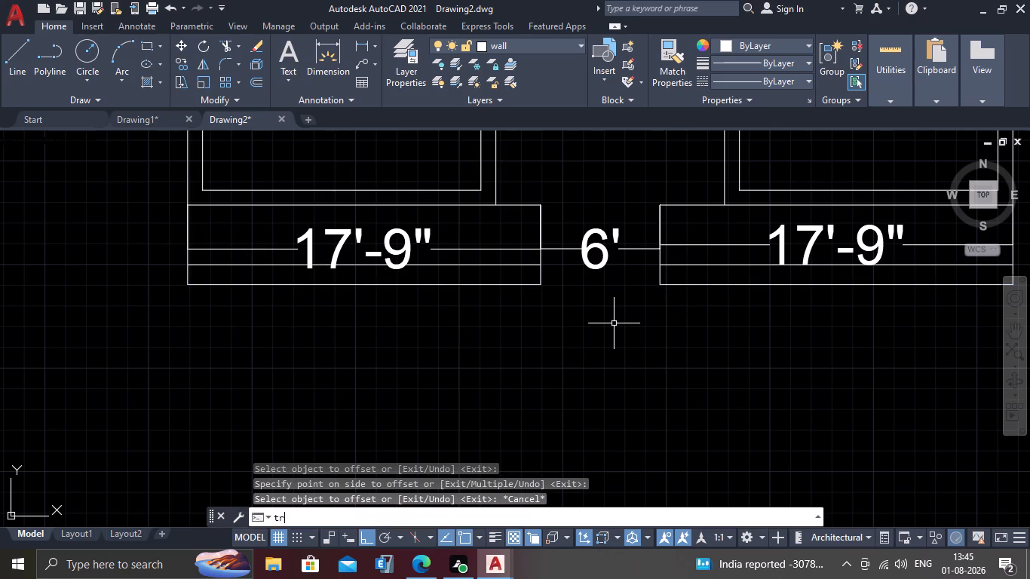
pyautogui.click(663, 280)
pyautogui.moveTo(652, 280); pyautogui.dragTo(677, 289)
pyautogui.click(702, 283)
pyautogui.click(539, 278)
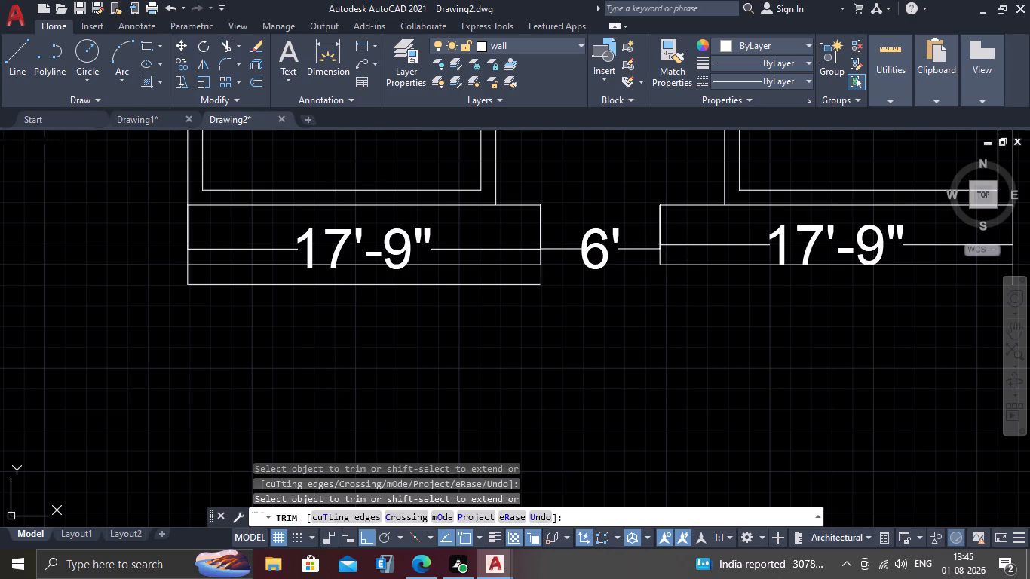
pyautogui.moveTo(528, 286); pyautogui.dragTo(511, 290)
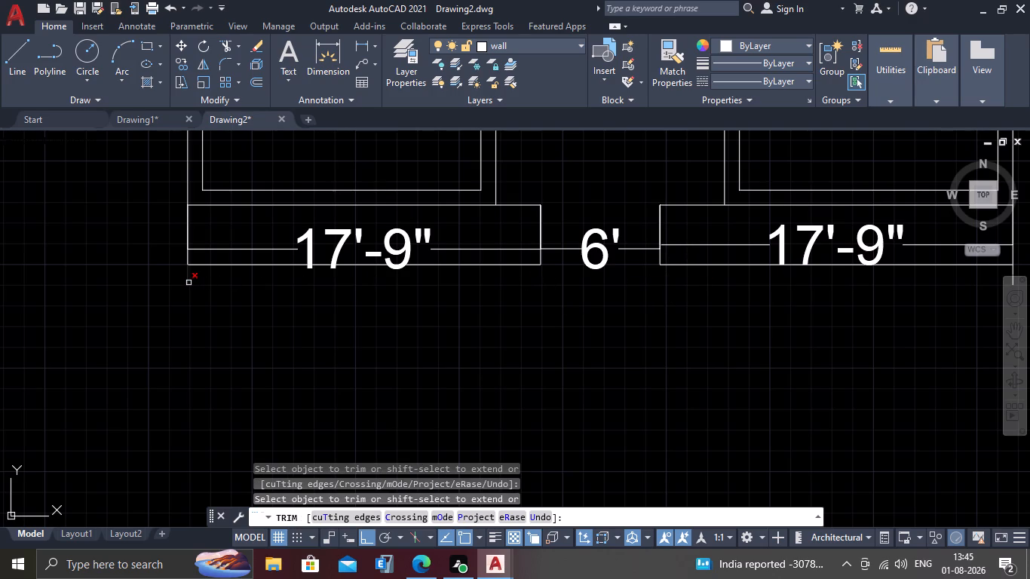
pyautogui.click(189, 283)
pyautogui.scroll(-3, 193, 275)
pyautogui.scroll(2, 349, 319)
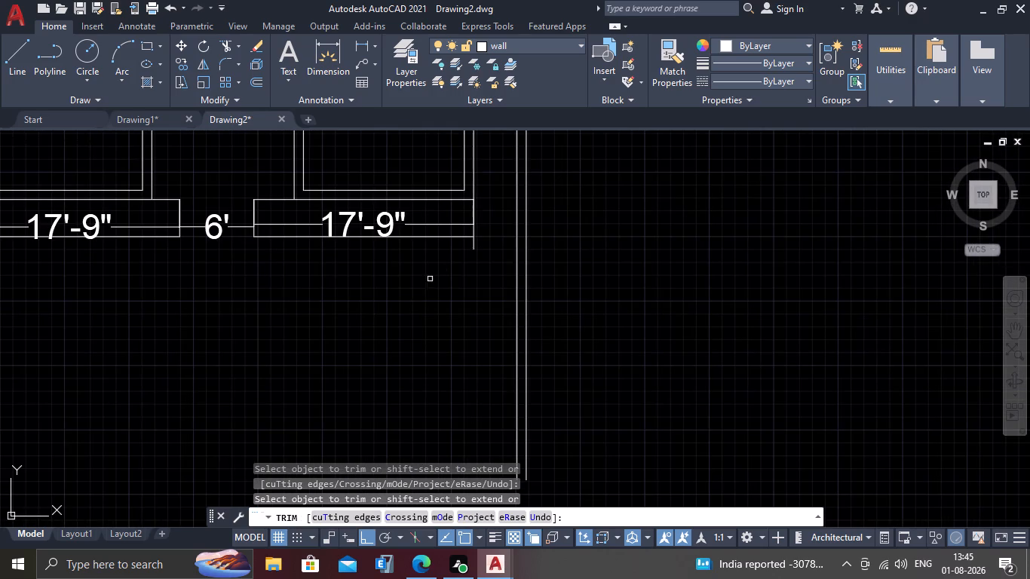
pyautogui.scroll(2, 477, 247)
pyautogui.click(461, 242)
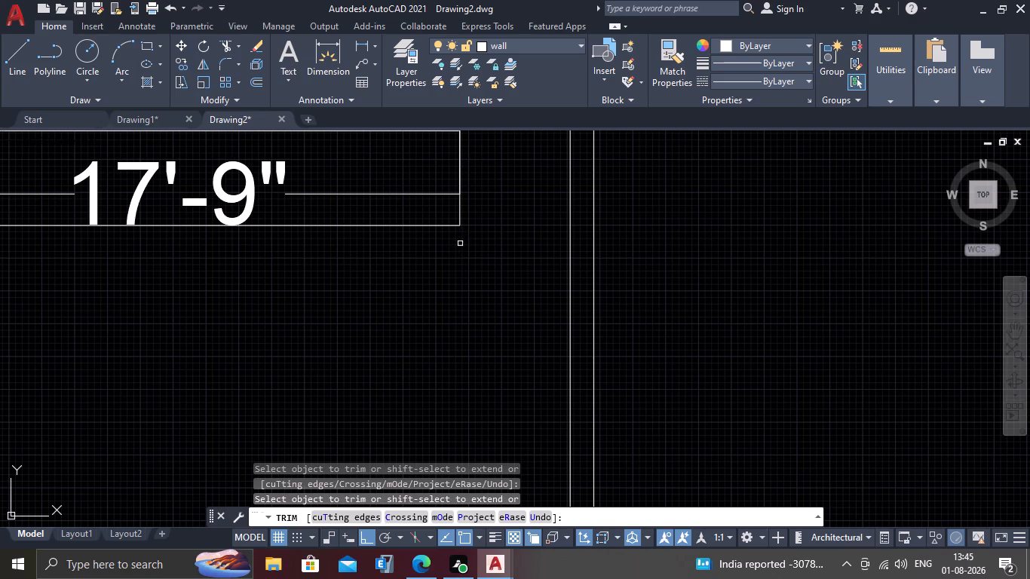
pyautogui.press('Escape')
# Review the whole floor plan, from the front strip up to the rear rooms and along the long side walls.
pyautogui.scroll(-2, 443, 259)
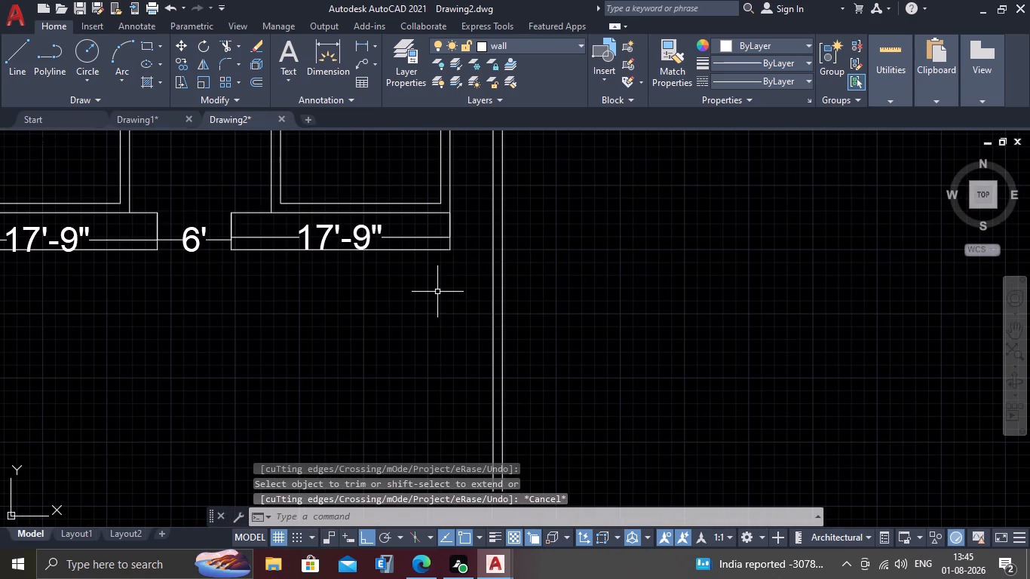
pyautogui.scroll(-2, 434, 302)
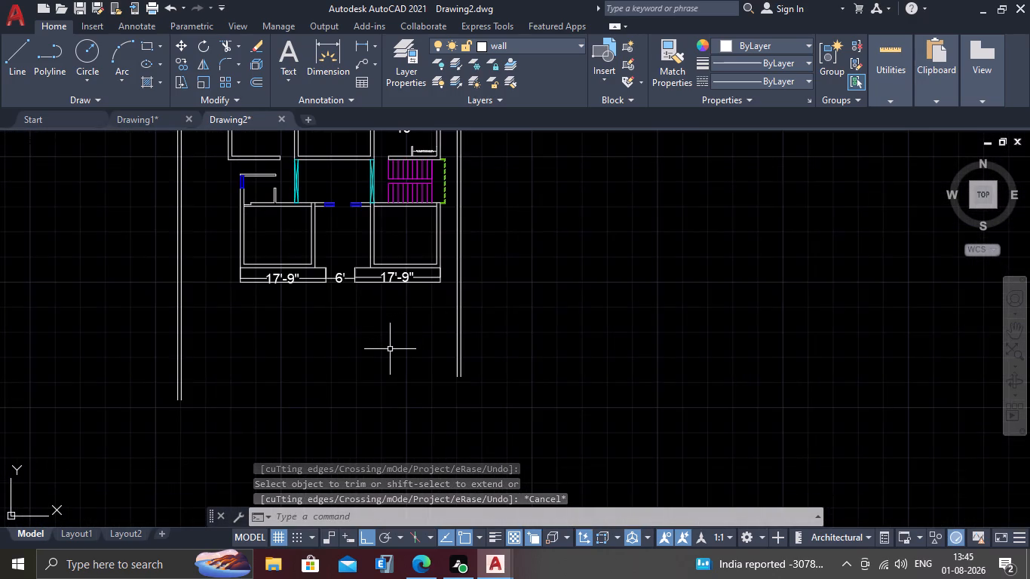
pyautogui.moveTo(390, 349); pyautogui.dragTo(482, 309, button='middle')
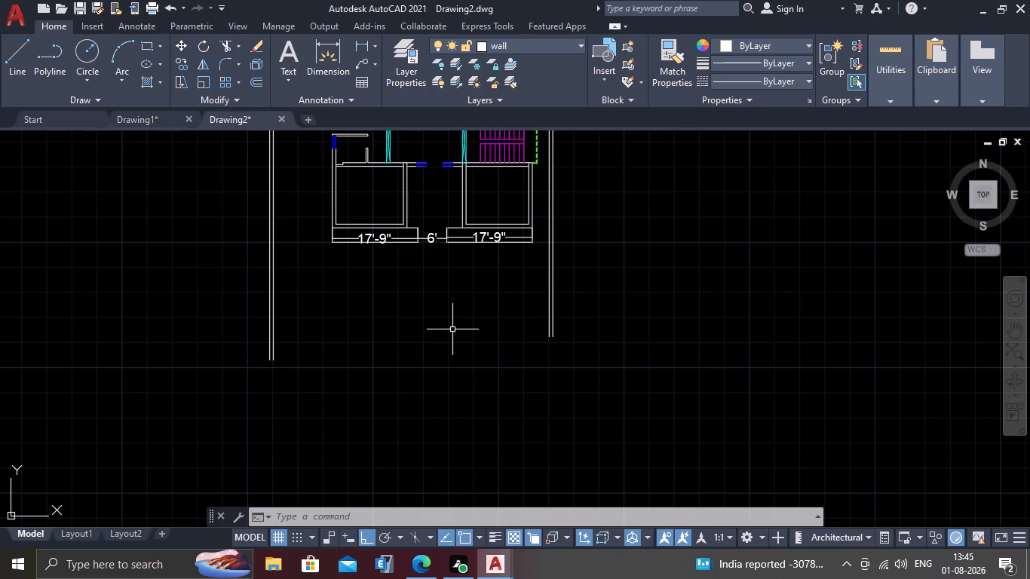
pyautogui.scroll(-1, 367, 352)
pyautogui.moveTo(366, 350); pyautogui.dragTo(374, 422, button='middle')
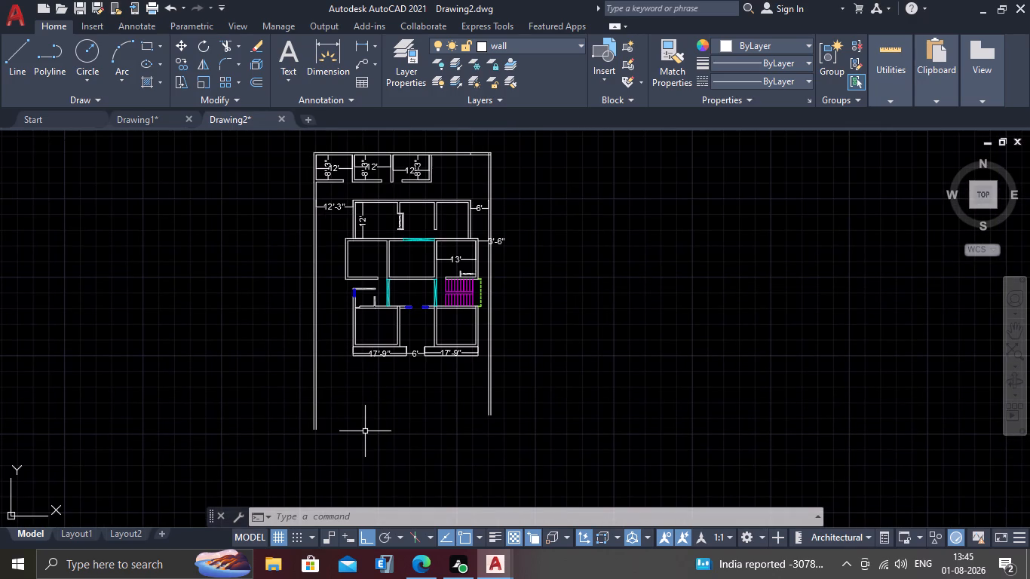
pyautogui.moveTo(365, 431); pyautogui.dragTo(403, 409, button='middle')
pyautogui.scroll(2, 397, 391)
pyautogui.moveTo(409, 381); pyautogui.dragTo(391, 445, button='middle')
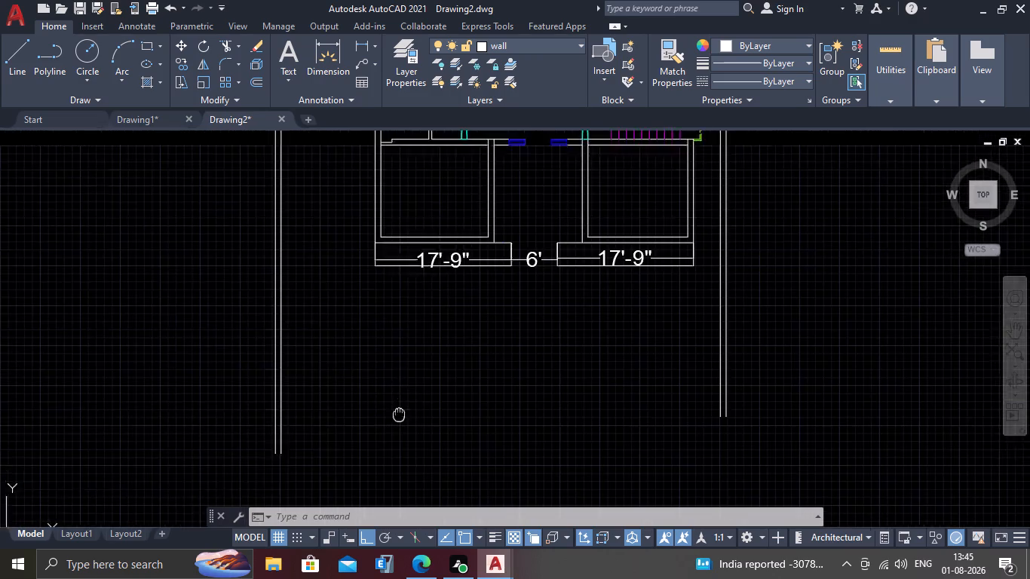
pyautogui.moveTo(391, 445); pyautogui.dragTo(380, 498, button='middle')
pyautogui.scroll(1, 385, 463)
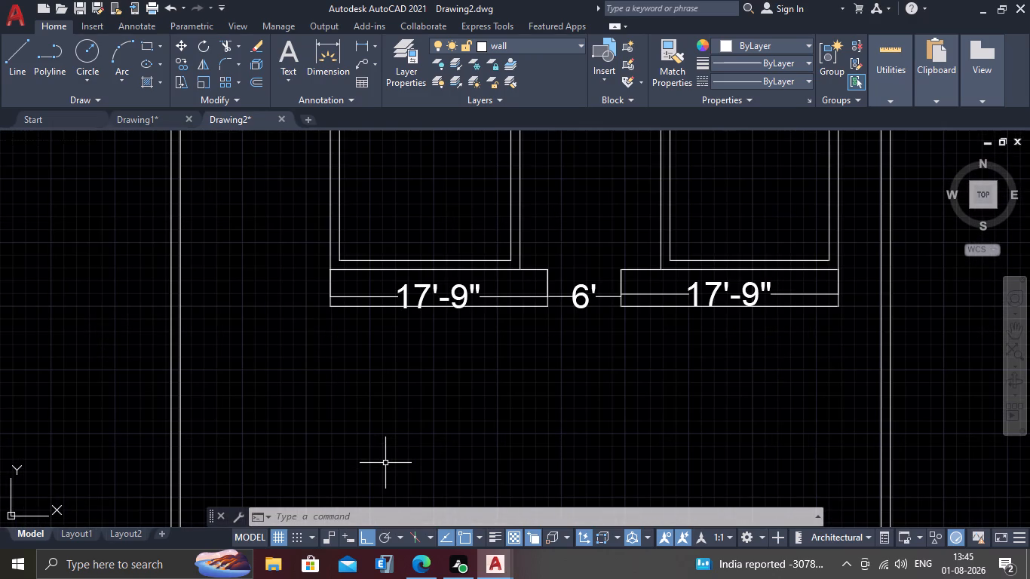
pyautogui.scroll(-1, 385, 463)
pyautogui.moveTo(397, 438); pyautogui.dragTo(353, 482, button='middle')
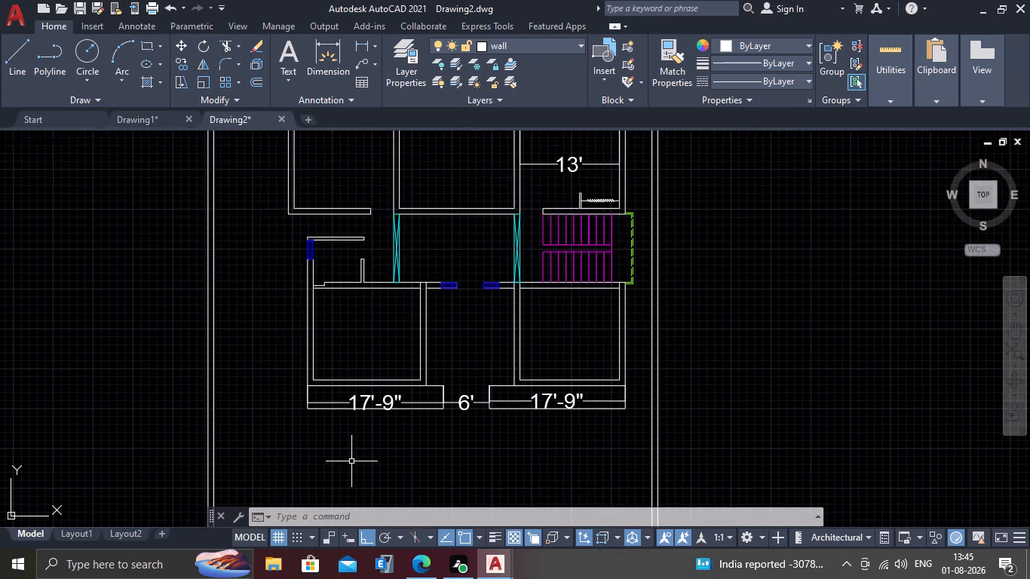
pyautogui.scroll(-1, 351, 461)
pyautogui.moveTo(403, 277); pyautogui.dragTo(376, 329, button='middle')
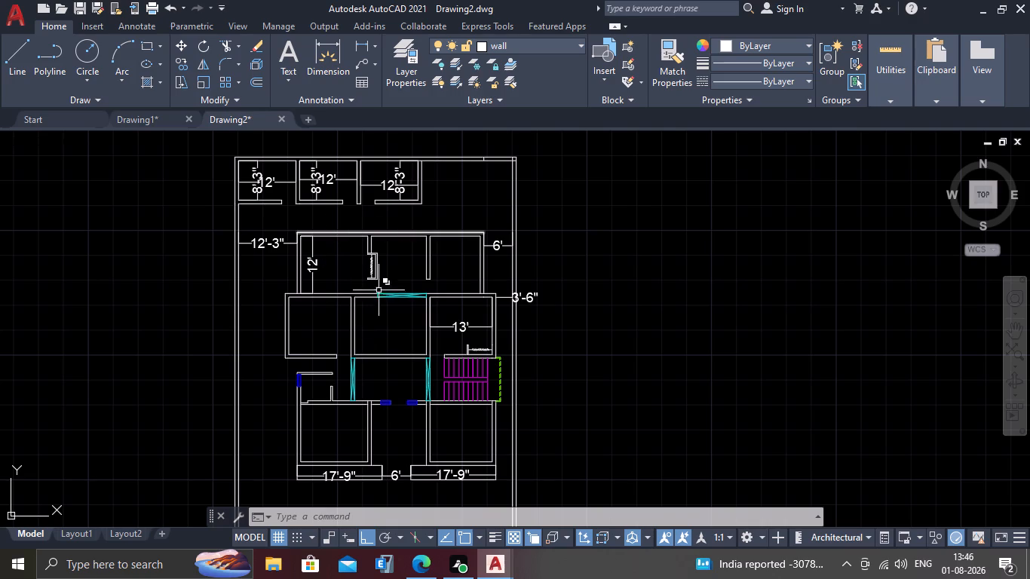
pyautogui.moveTo(382, 400); pyautogui.dragTo(383, 390, button='middle')
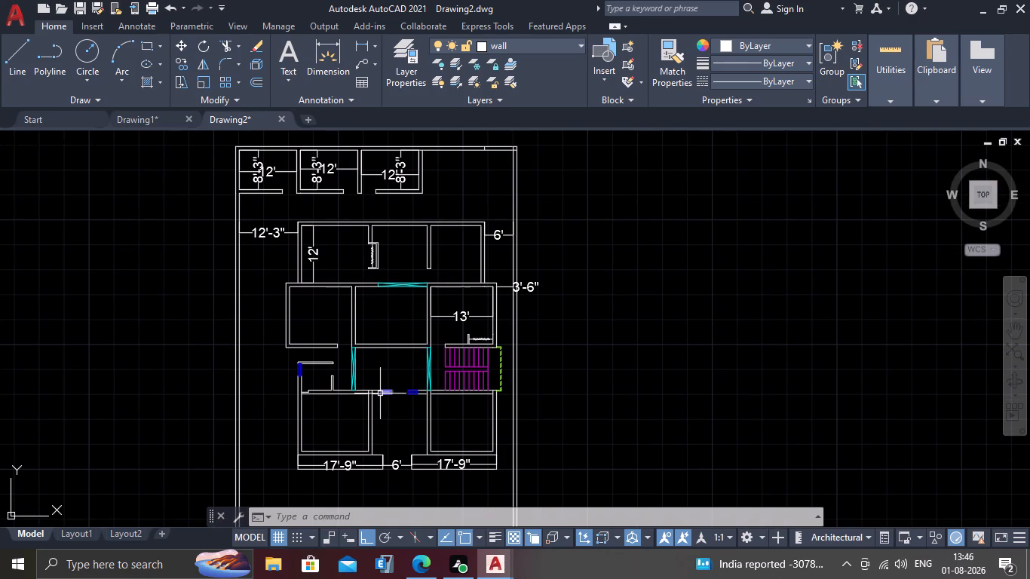
pyautogui.scroll(-1, 379, 392)
pyautogui.moveTo(379, 392); pyautogui.dragTo(388, 345, button='middle')
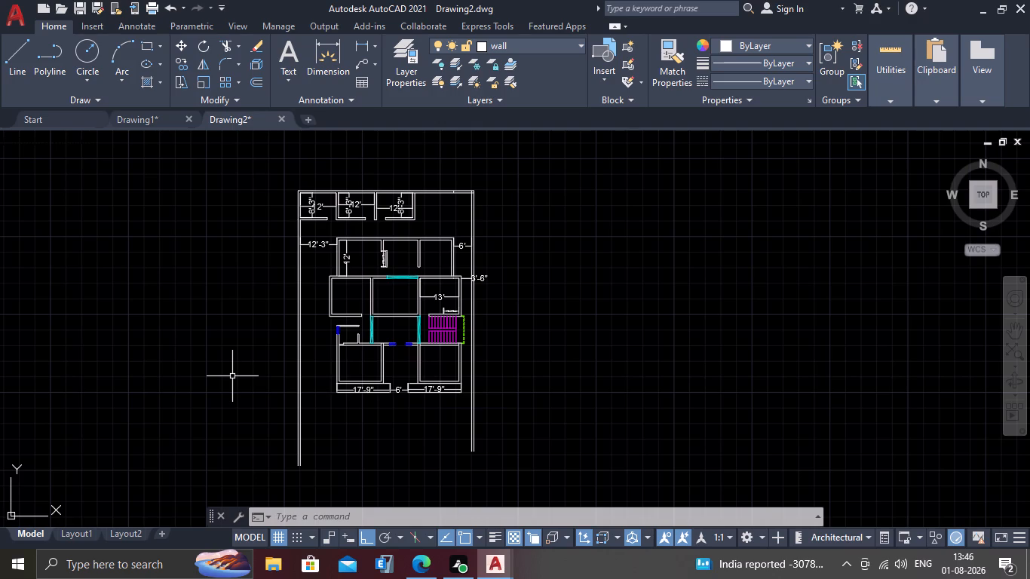
pyautogui.moveTo(370, 391); pyautogui.dragTo(370, 358, button='middle')
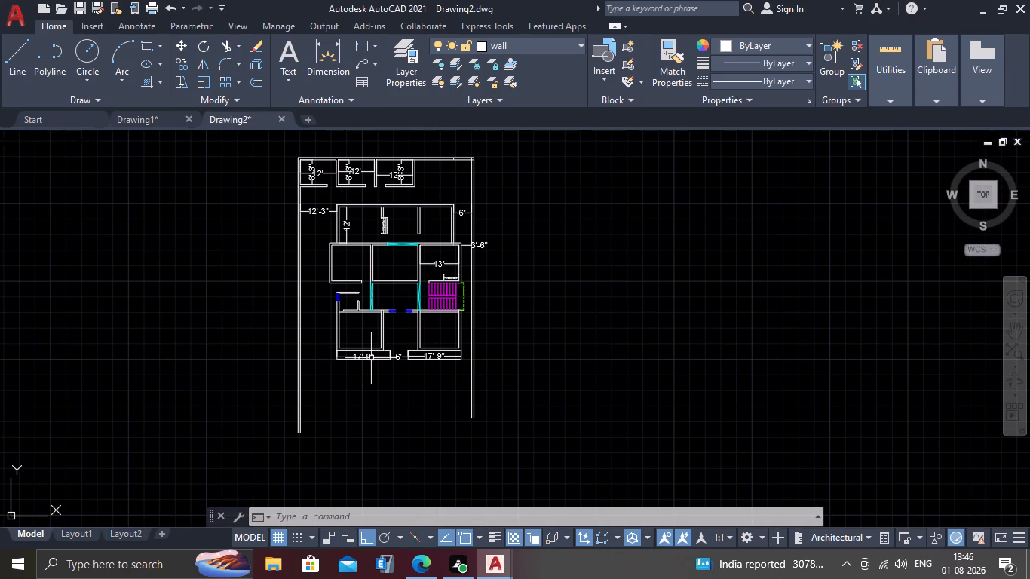
pyautogui.scroll(1, 373, 358)
pyautogui.scroll(-2, 364, 364)
pyautogui.moveTo(363, 369); pyautogui.dragTo(364, 385, button='middle')
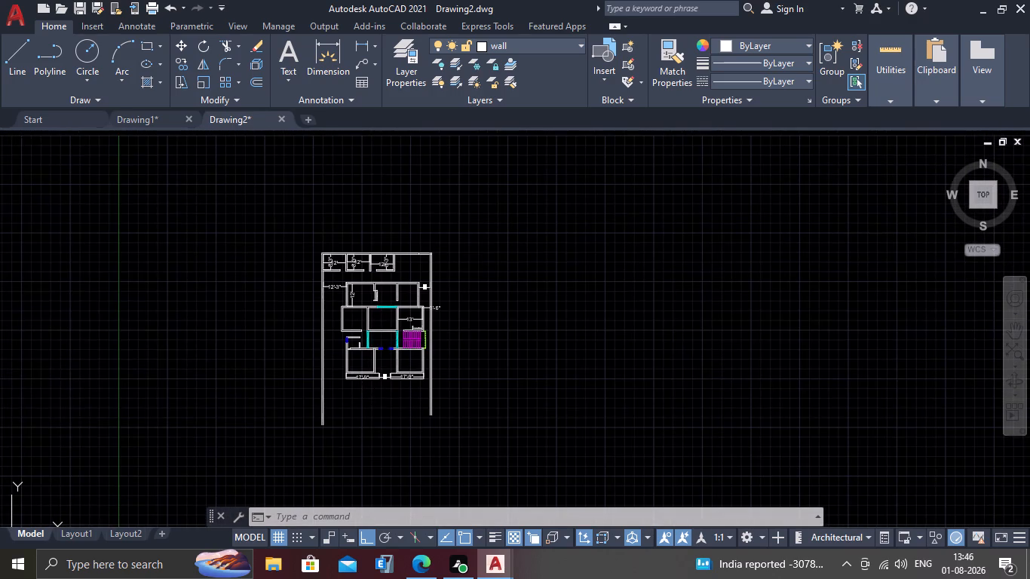
pyautogui.scroll(2, 364, 385)
pyautogui.moveTo(364, 385); pyautogui.dragTo(379, 375, button='middle')
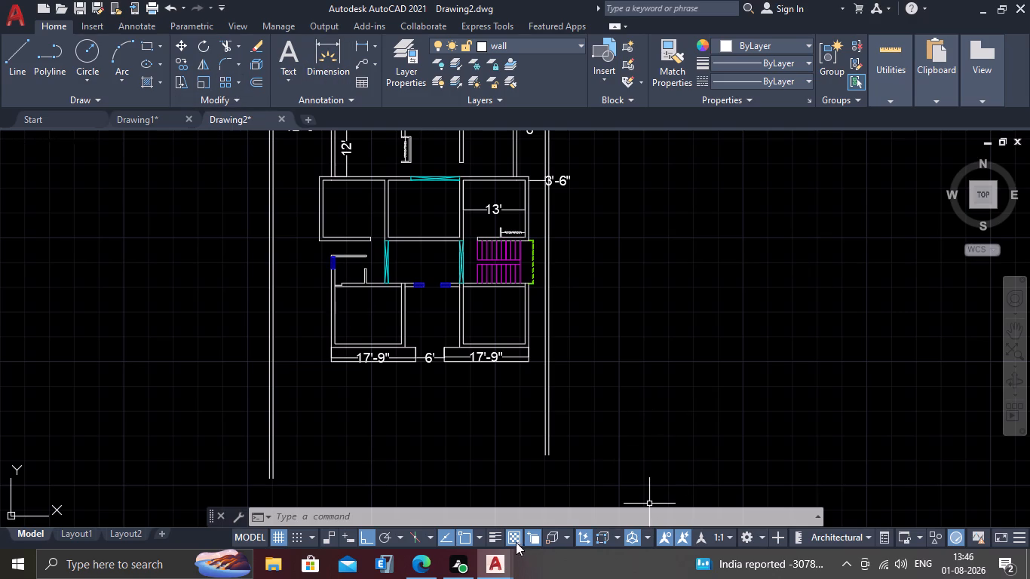
# Draw a horizontal line across the open 6' middle bay, joining the upper inner corners of the two 17'-9" bays.
pyautogui.scroll(1, 523, 467)
pyautogui.scroll(1, 395, 366)
pyautogui.moveTo(395, 356); pyautogui.dragTo(388, 387, button='middle')
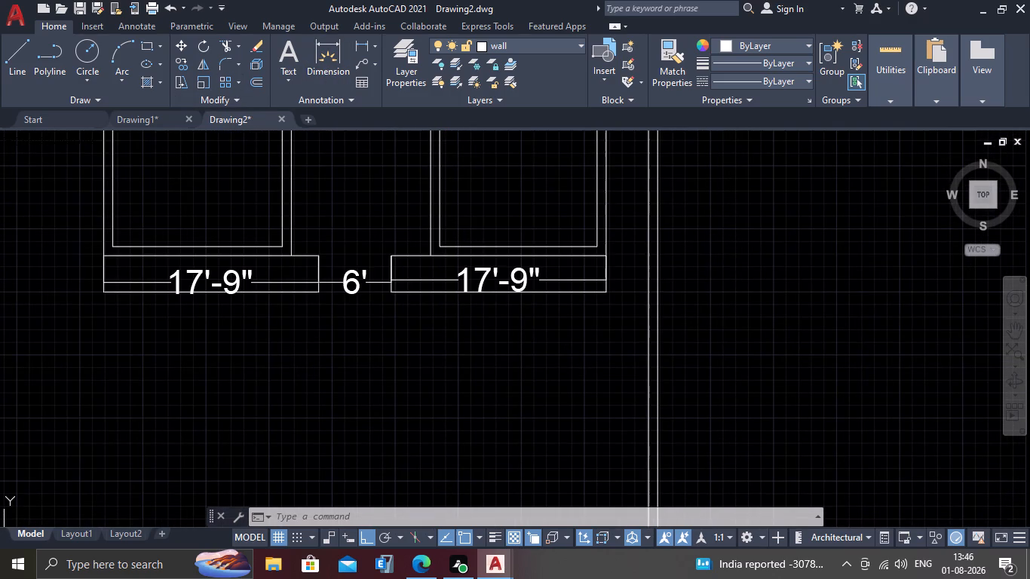
pyautogui.press('l')
pyautogui.press('Return')
pyautogui.scroll(2, 391, 326)
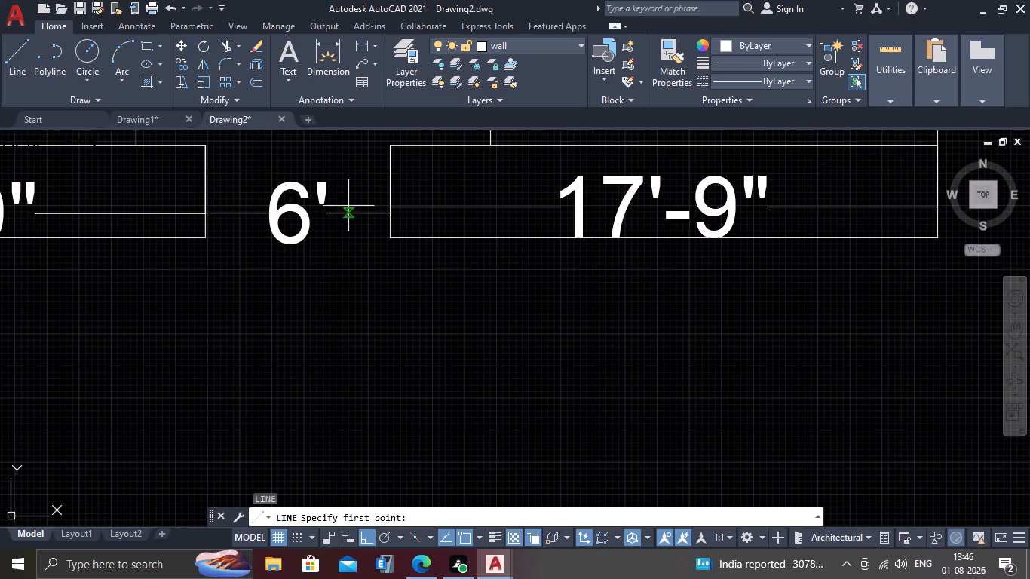
pyautogui.scroll(-2, 349, 202)
pyautogui.moveTo(305, 262); pyautogui.dragTo(314, 321, button='middle')
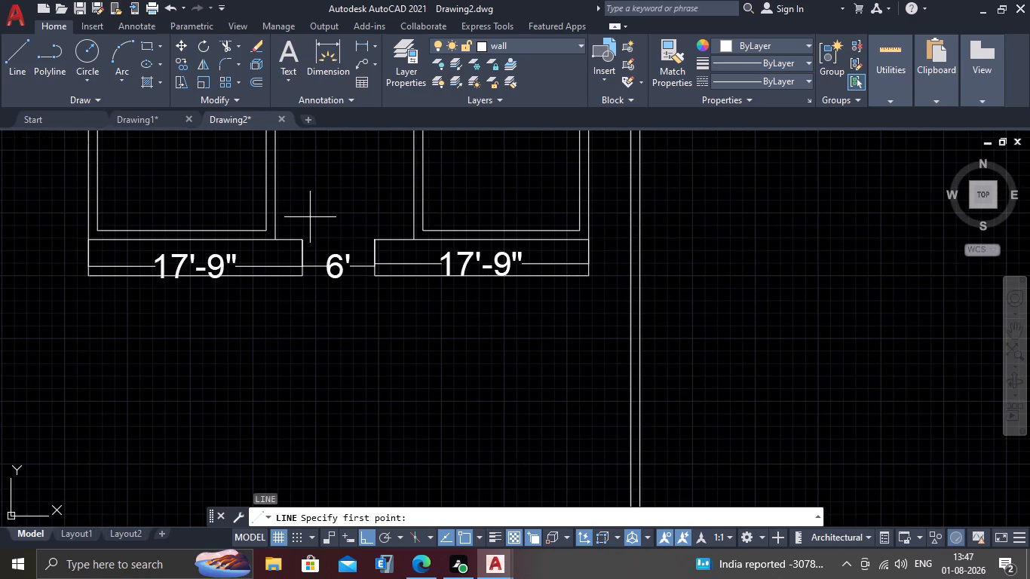
pyautogui.scroll(2, 315, 222)
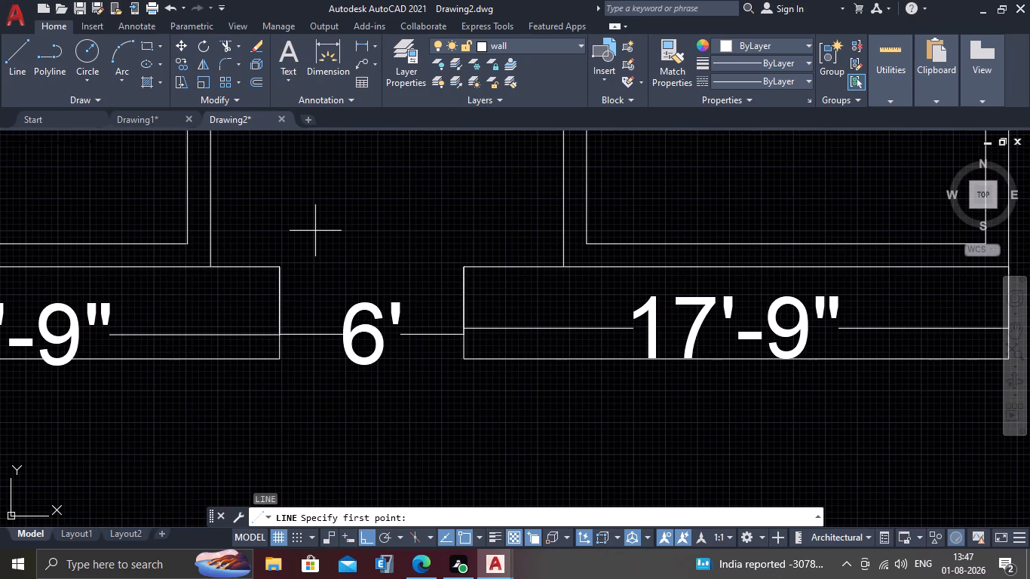
pyautogui.scroll(1, 290, 303)
pyautogui.click(270, 247)
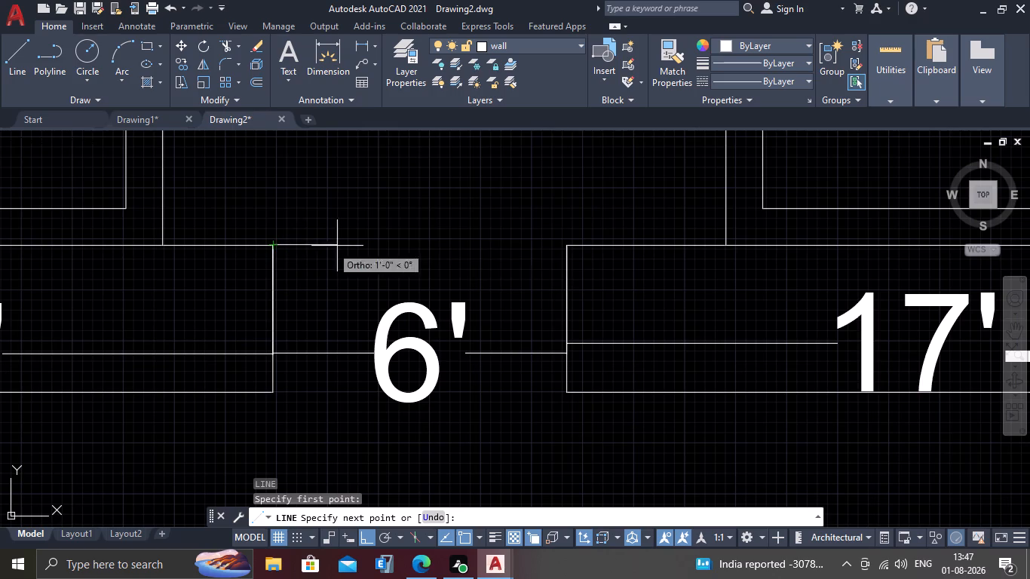
pyautogui.click(569, 250)
pyautogui.press('Escape')
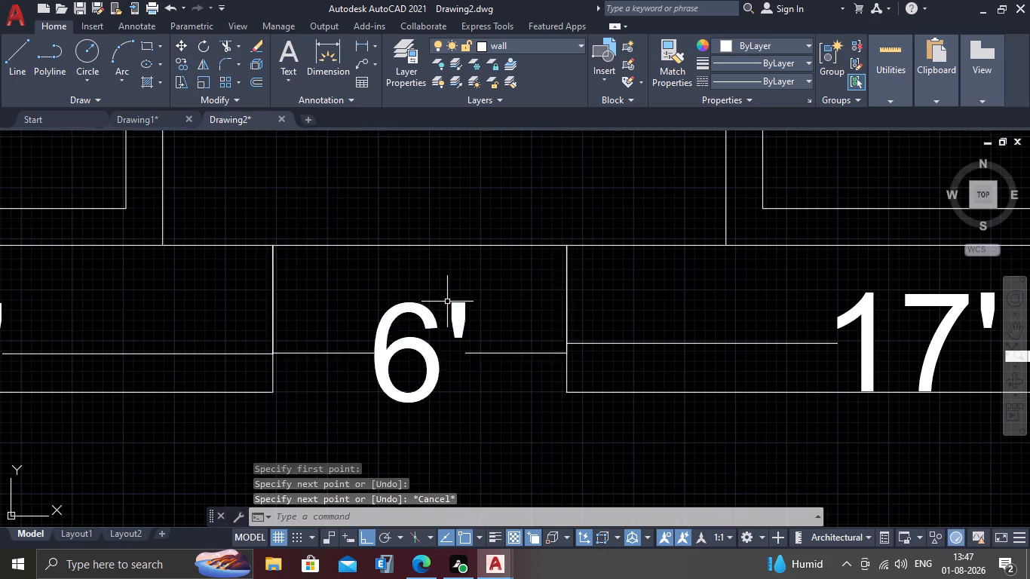
# Draw a vertical centre line downward from the midpoint of the line across the 6' bay, ending well below the front strip.
pyautogui.scroll(-1, 446, 302)
pyautogui.moveTo(437, 299); pyautogui.dragTo(434, 280, button='middle')
pyautogui.press('l')
pyautogui.press('Return')
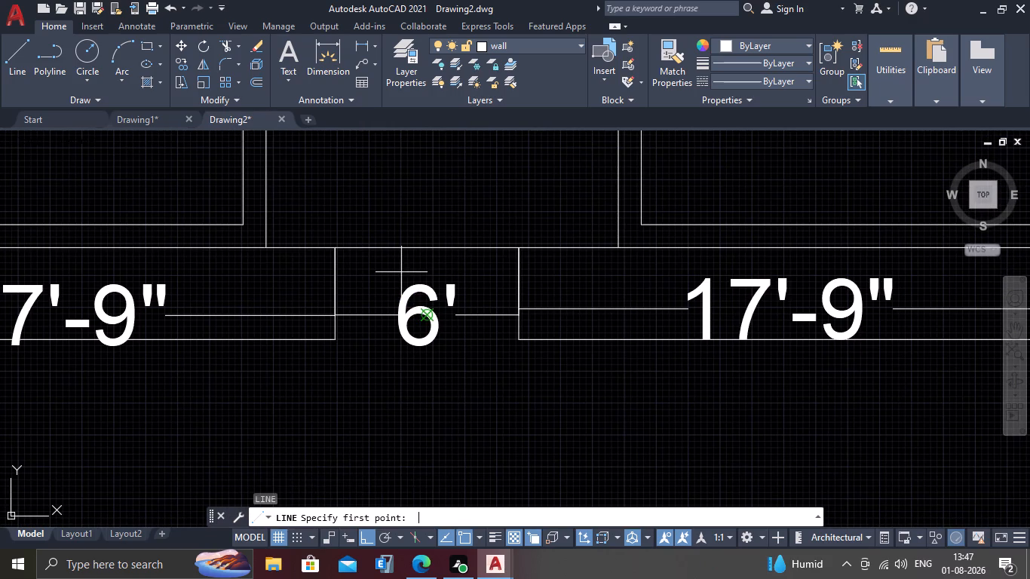
pyautogui.scroll(1, 403, 265)
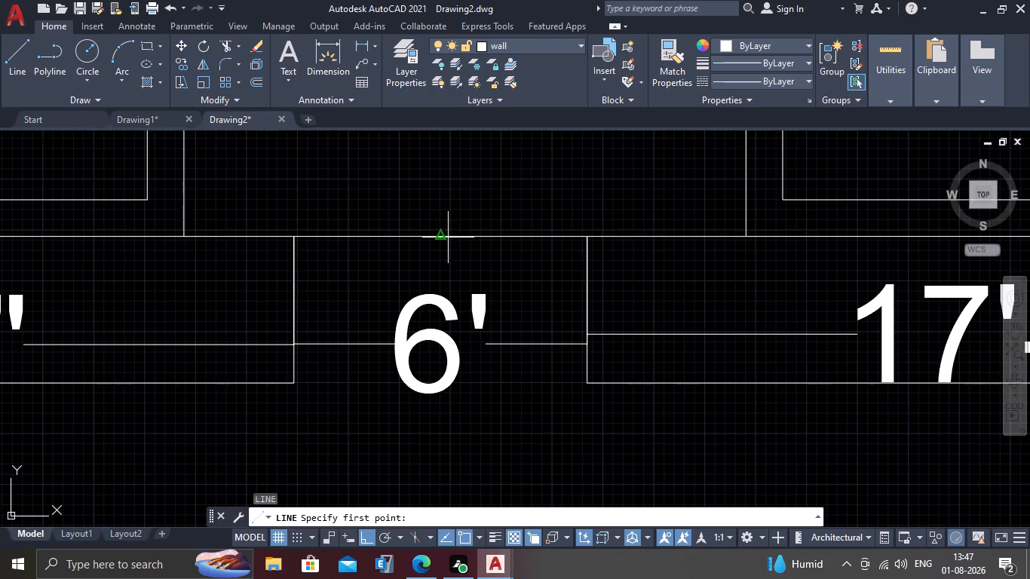
pyautogui.moveTo(440, 237); pyautogui.dragTo(427, 265)
pyautogui.scroll(-3, 375, 440)
pyautogui.moveTo(392, 463); pyautogui.dragTo(397, 342, button='middle')
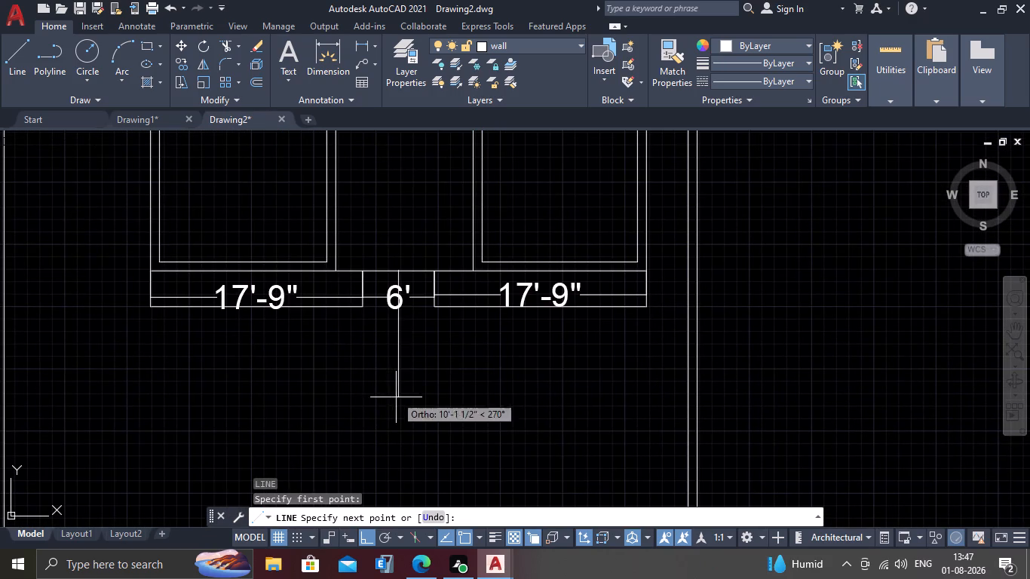
pyautogui.click(397, 418)
pyautogui.press('Escape')
# Trim away the horizontal line across the 6' bay on both sides of the vertical centre line.
pyautogui.scroll(2, 390, 289)
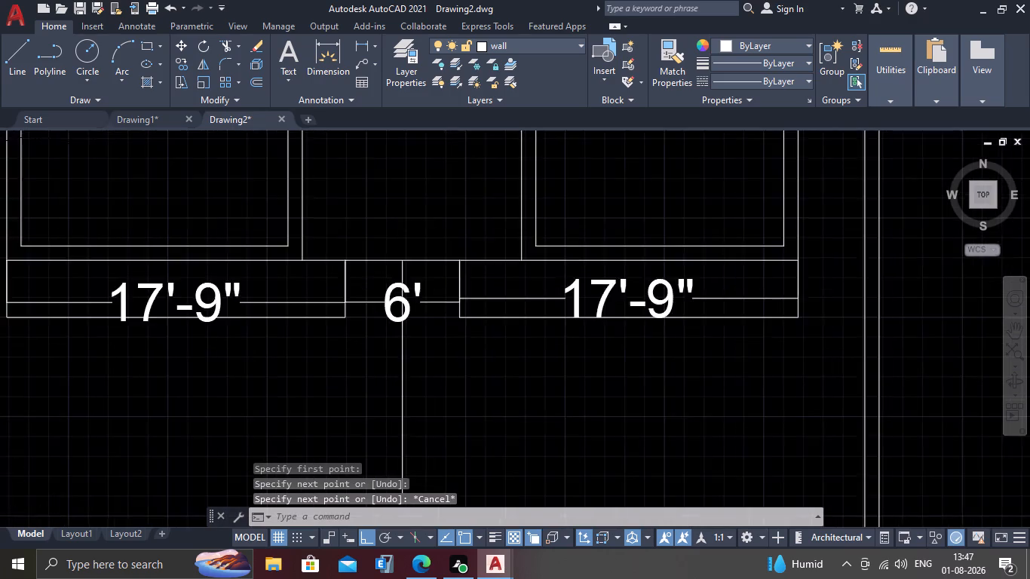
pyautogui.press('t')
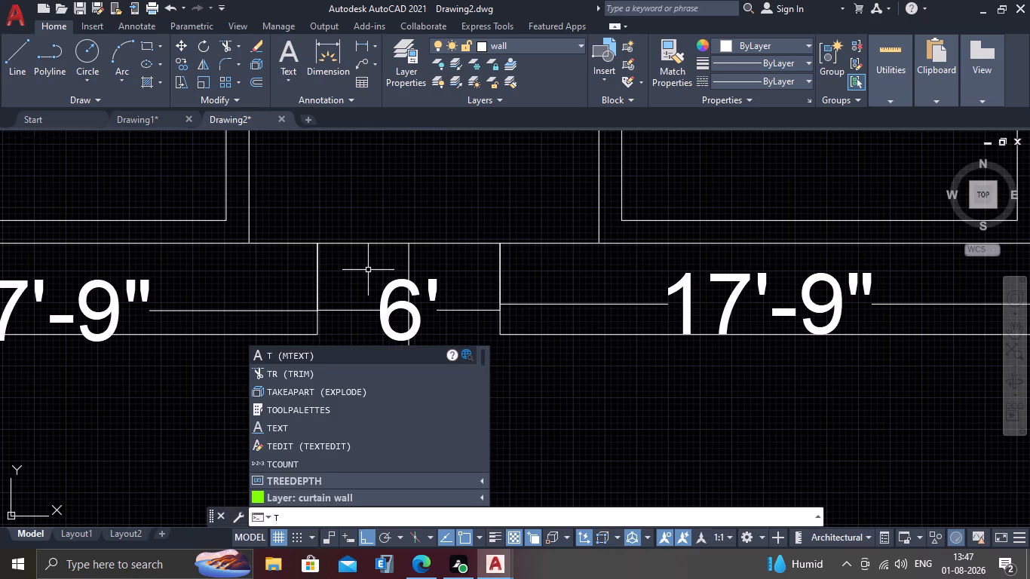
pyautogui.press('r')
pyautogui.press('Return')
pyautogui.click(377, 246)
pyautogui.click(379, 239)
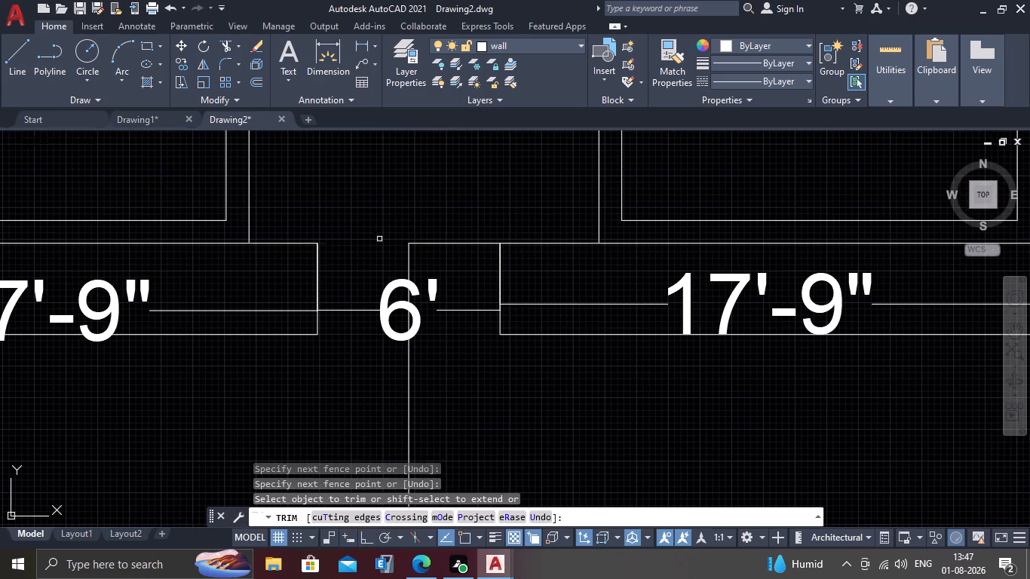
pyautogui.click(440, 239)
pyautogui.click(438, 252)
pyautogui.press('Escape')
# Draw a horizontal line across the 6' bay, joining the lower inner corners of the two 17'-9" bays.
pyautogui.scroll(-1, 369, 372)
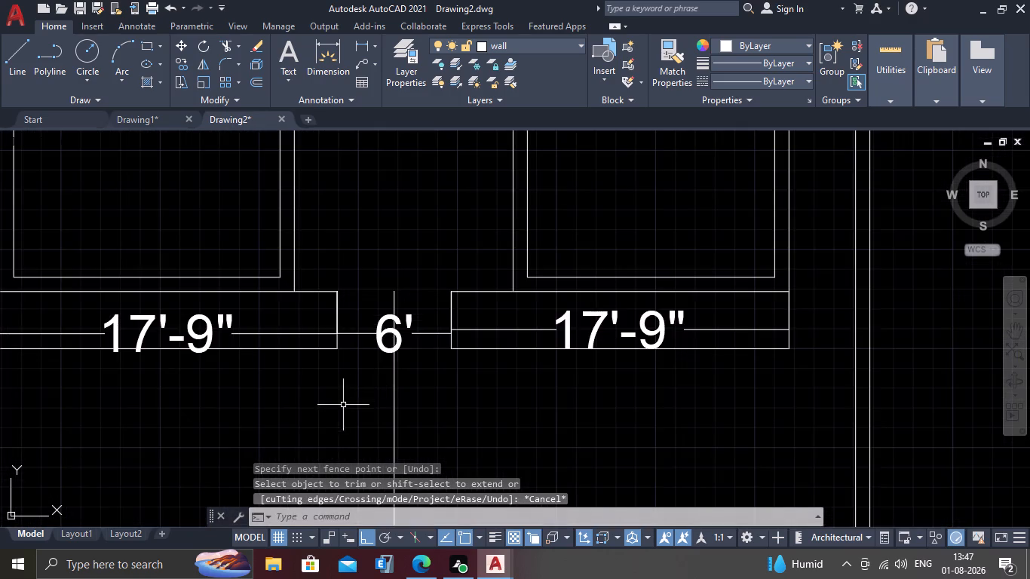
pyautogui.moveTo(342, 406); pyautogui.dragTo(363, 344, button='middle')
pyautogui.scroll(-1, 267, 352)
pyautogui.moveTo(354, 352); pyautogui.dragTo(326, 334, button='middle')
pyautogui.scroll(1, 299, 345)
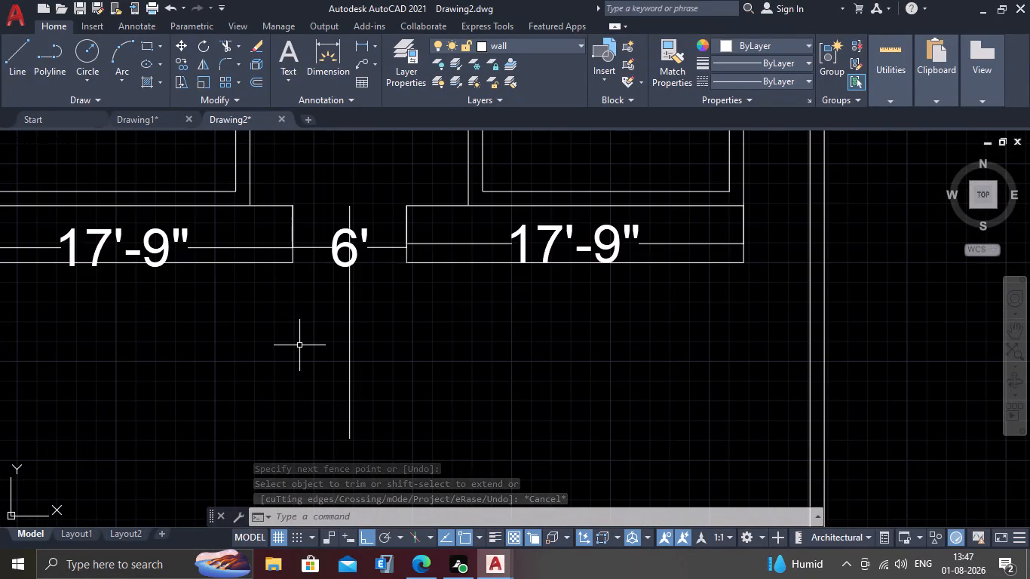
pyautogui.scroll(2, 357, 285)
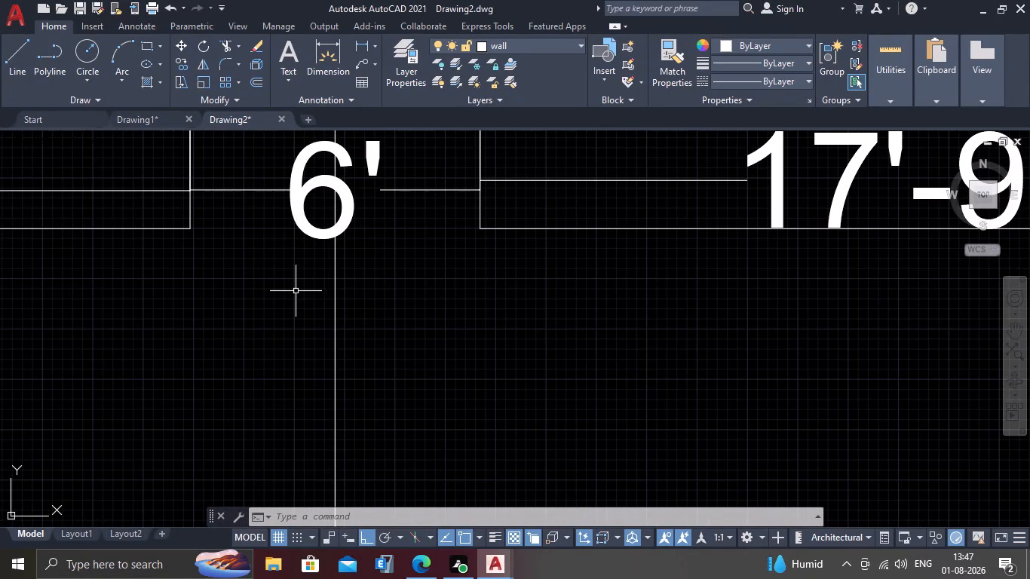
pyautogui.press('l')
pyautogui.press('Return')
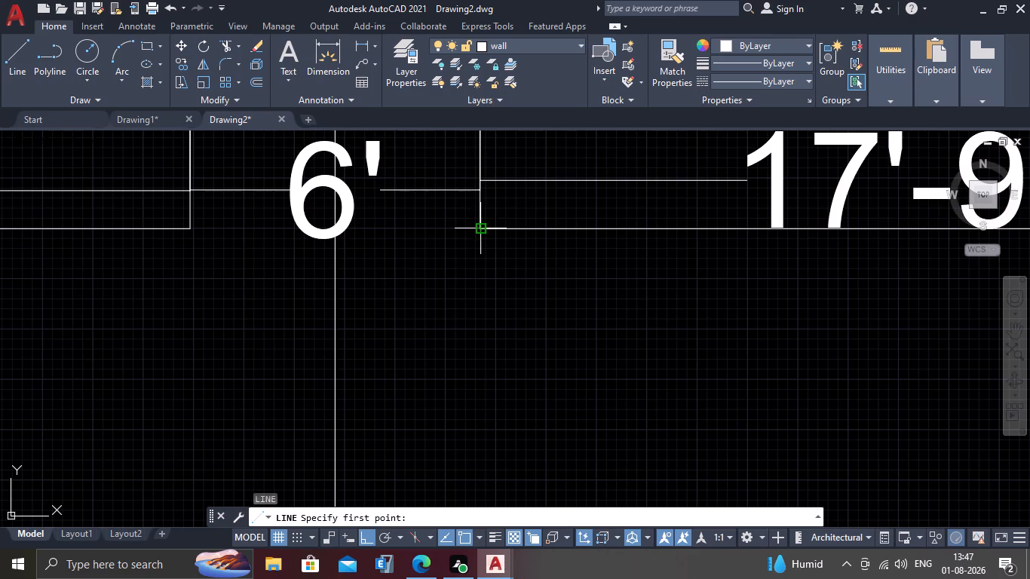
pyautogui.click(481, 231)
pyautogui.click(192, 231)
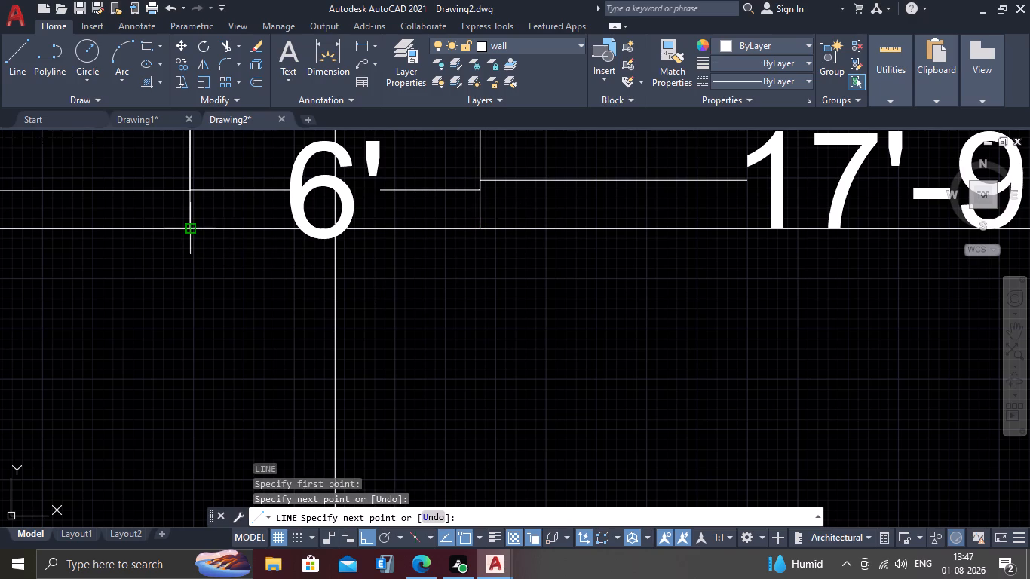
pyautogui.press('Escape')
# Trim off the part of the vertical centre line that lies above the new line across the 6' bay.
pyautogui.scroll(-2, 209, 248)
pyautogui.moveTo(222, 252); pyautogui.dragTo(200, 313, button='middle')
pyautogui.write('tr')
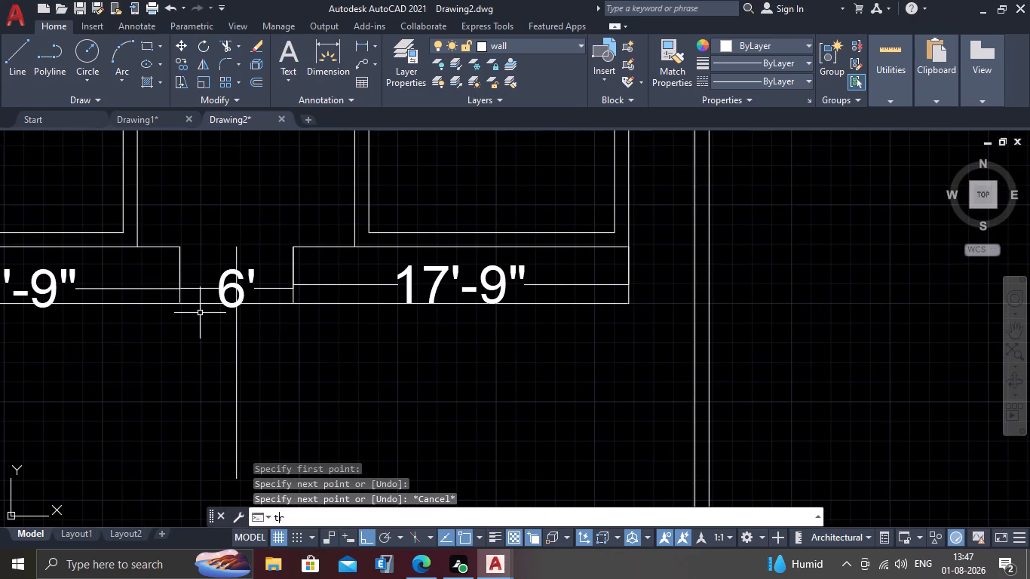
pyautogui.press('Return')
pyautogui.click(235, 256)
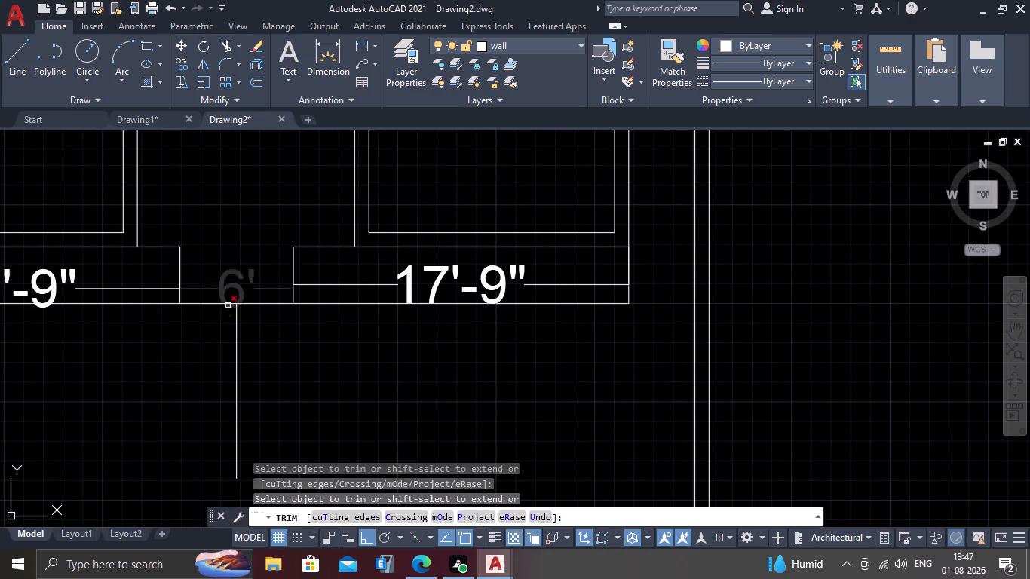
pyautogui.press('Escape')
# Offset the vertical centre line 9' to each side below the front strip.
pyautogui.scroll(-1, 203, 340)
pyautogui.moveTo(188, 377); pyautogui.dragTo(212, 323, button='middle')
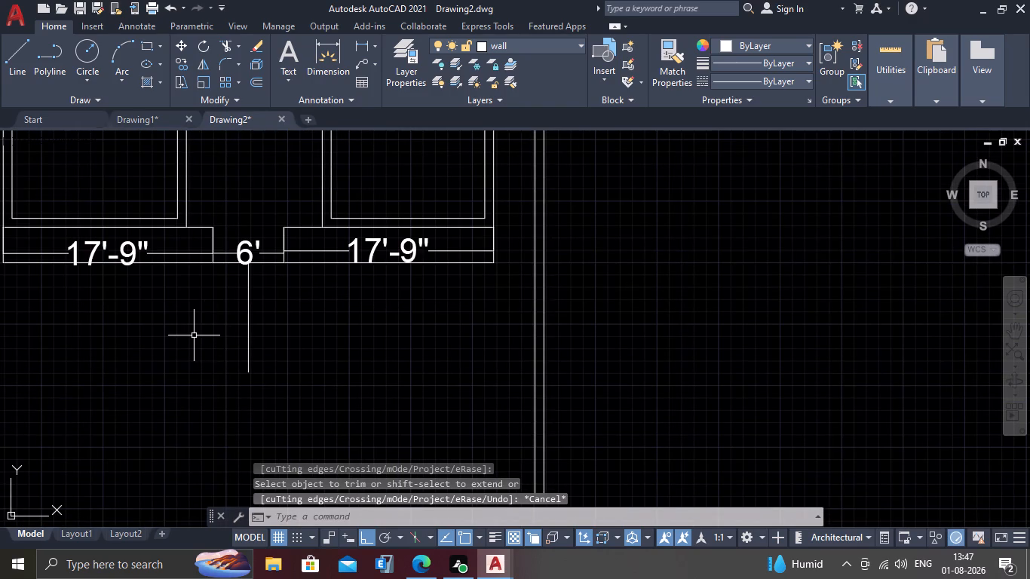
pyautogui.press('o')
pyautogui.press('Return')
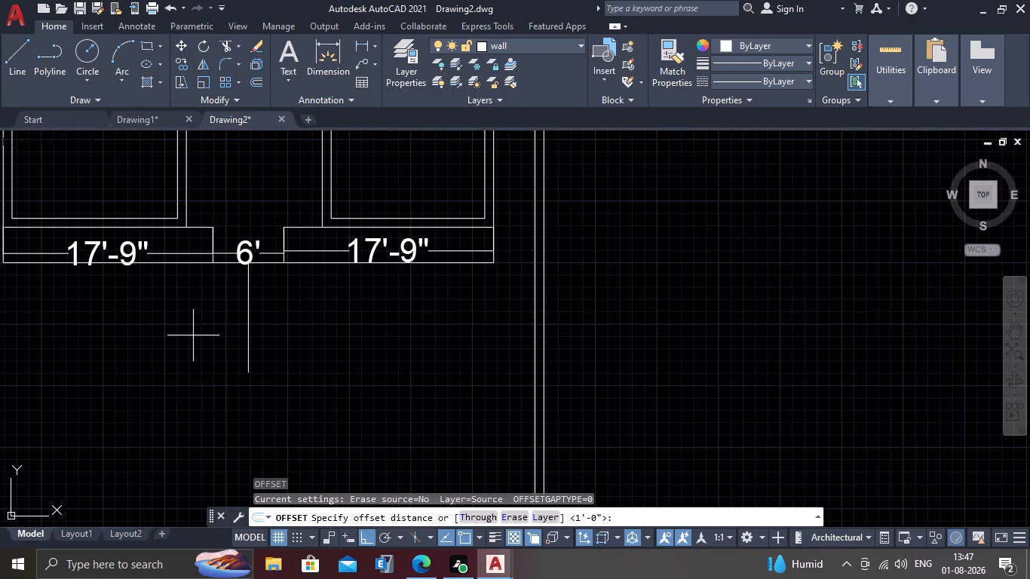
pyautogui.press('9')
pyautogui.press("'")
pyautogui.press('Return')
pyautogui.click(248, 339)
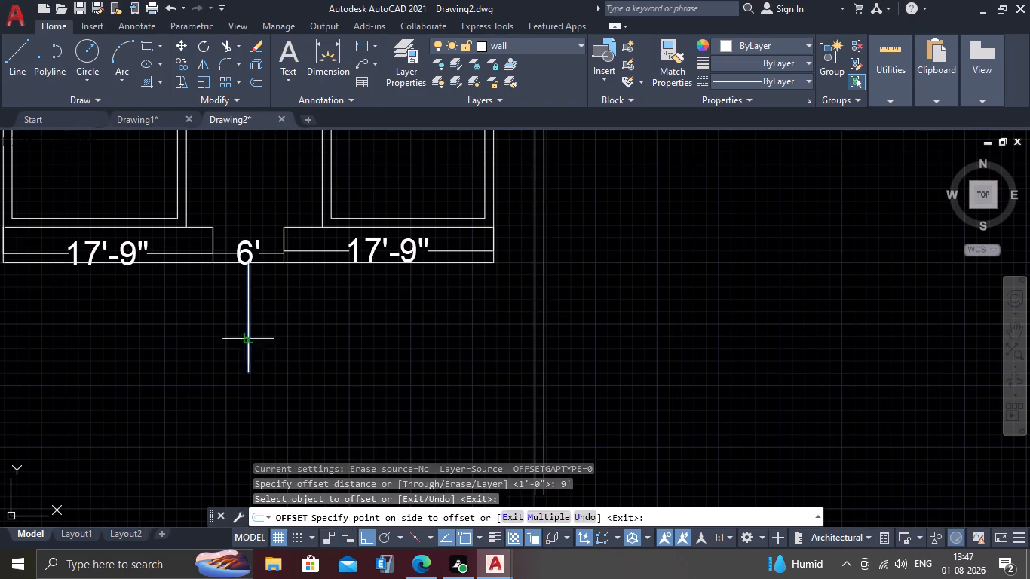
pyautogui.click(393, 346)
pyautogui.moveTo(249, 337); pyautogui.dragTo(241, 337)
pyautogui.click(66, 302)
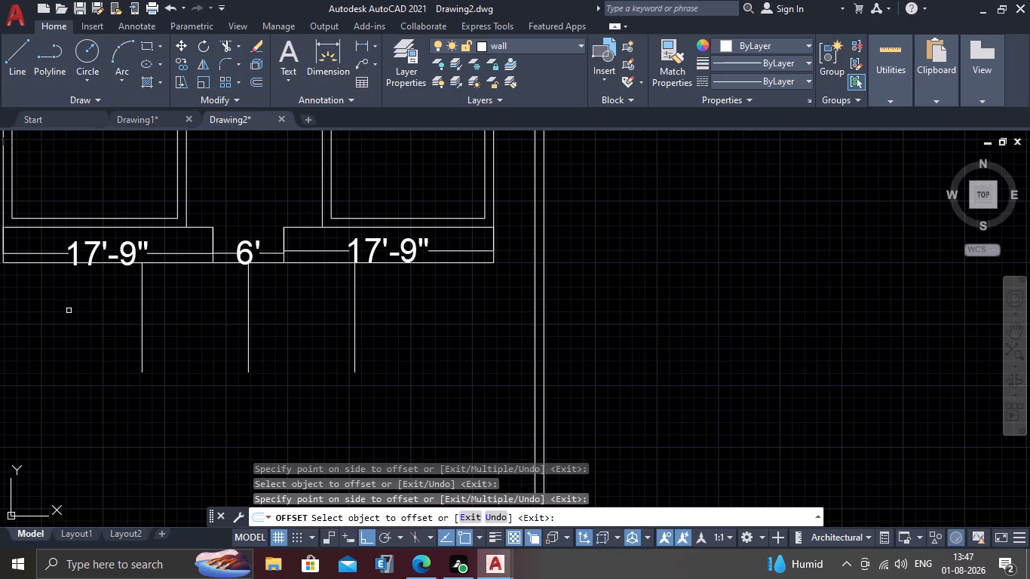
pyautogui.press('Escape')
# Offset the front strip's lower edge 4' downward along both 17'-9" bays and the 6' bay between them.
pyautogui.scroll(2, 147, 311)
pyautogui.moveTo(152, 298); pyautogui.dragTo(152, 369, button='middle')
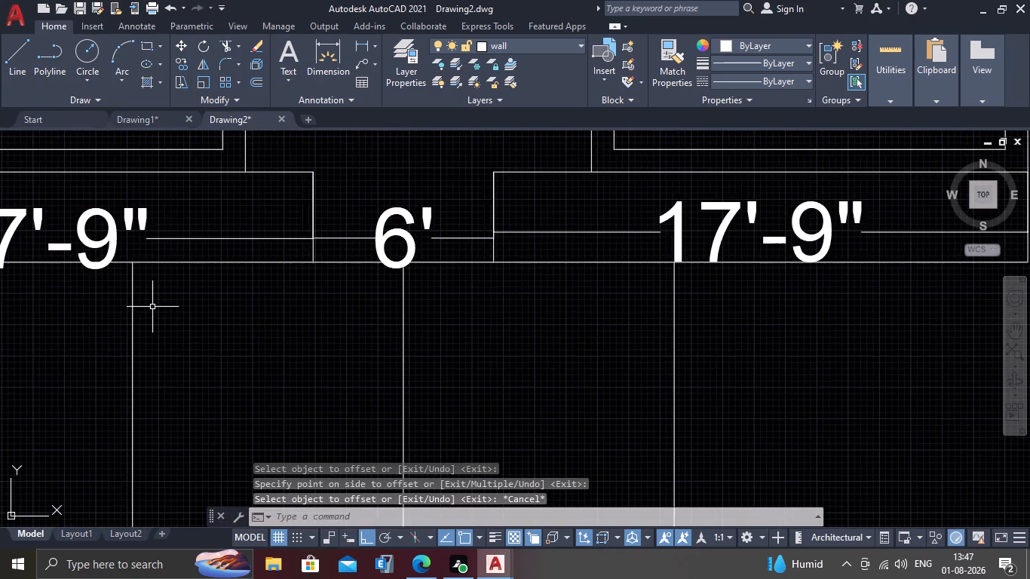
pyautogui.scroll(-1, 152, 306)
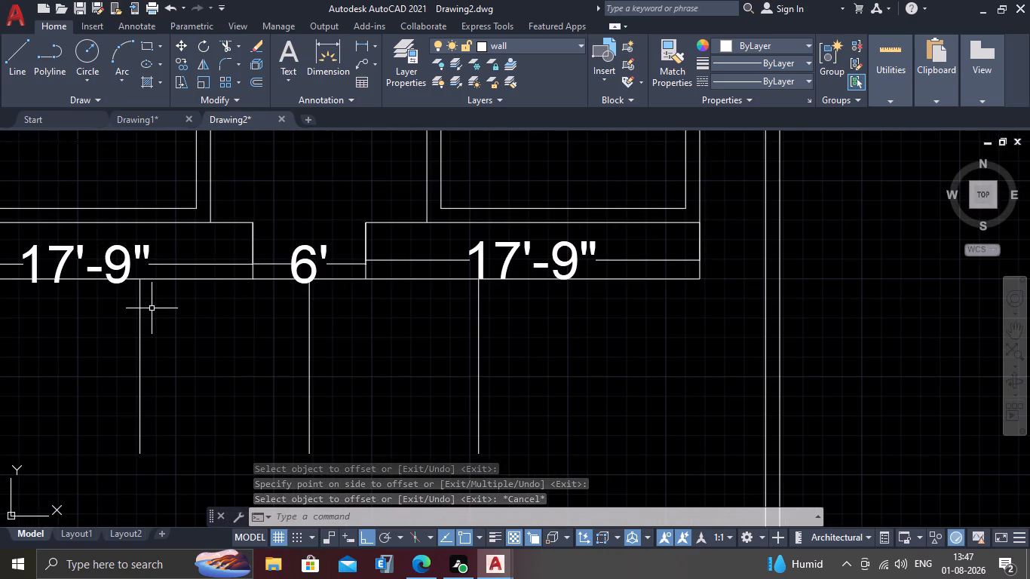
pyautogui.press('o')
pyautogui.press('Return')
pyautogui.write("4'")
pyautogui.press('Return')
pyautogui.moveTo(158, 280); pyautogui.dragTo(160, 308)
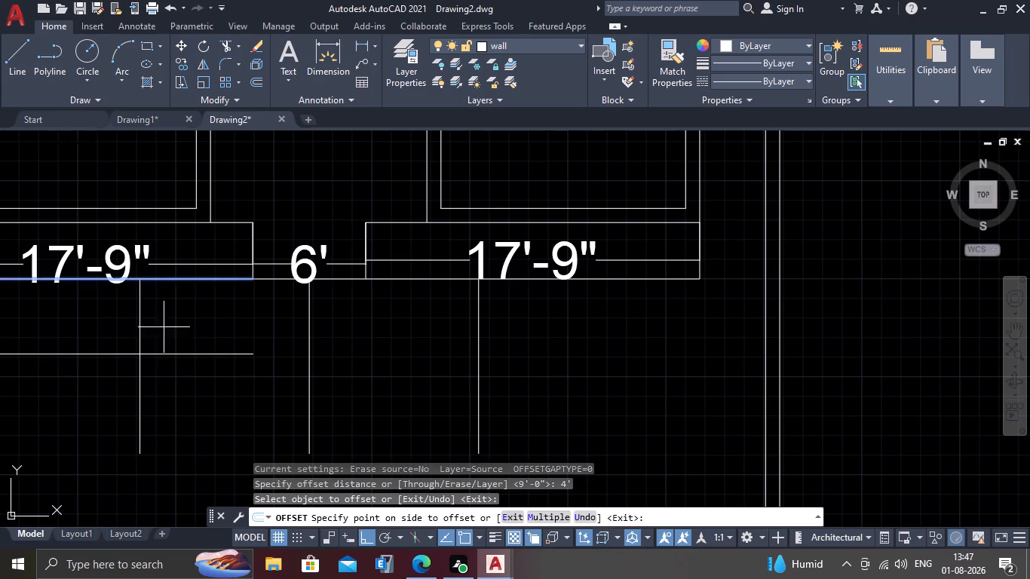
pyautogui.click(164, 351)
pyautogui.click(271, 281)
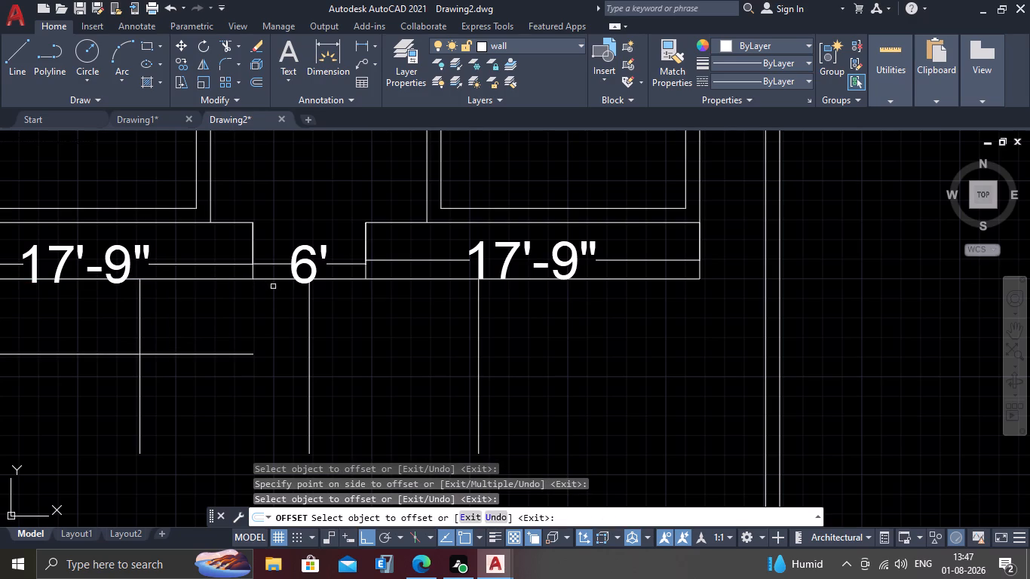
pyautogui.click(269, 278)
pyautogui.click(274, 341)
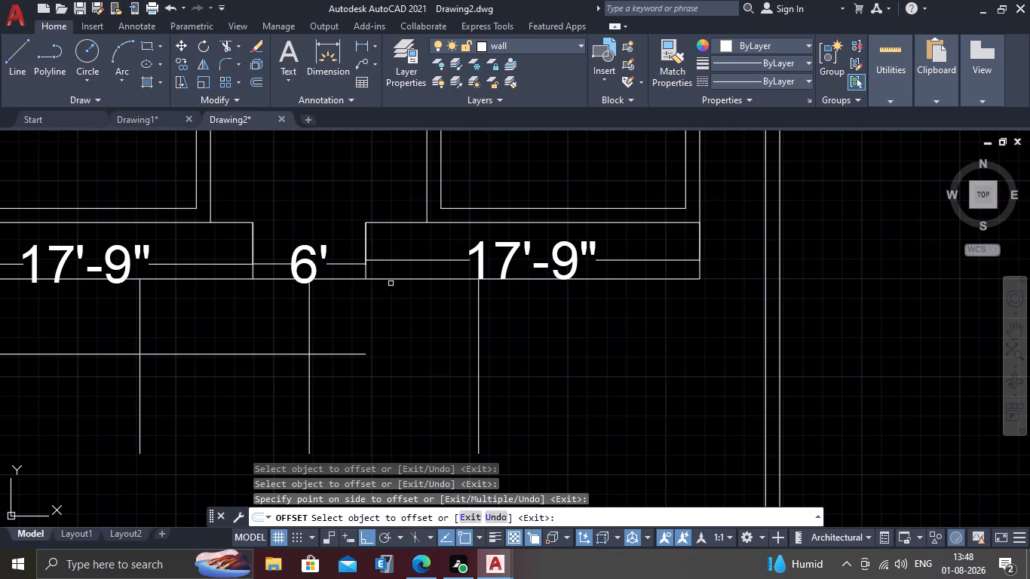
pyautogui.click(391, 277)
pyautogui.click(396, 341)
pyautogui.press('Escape')
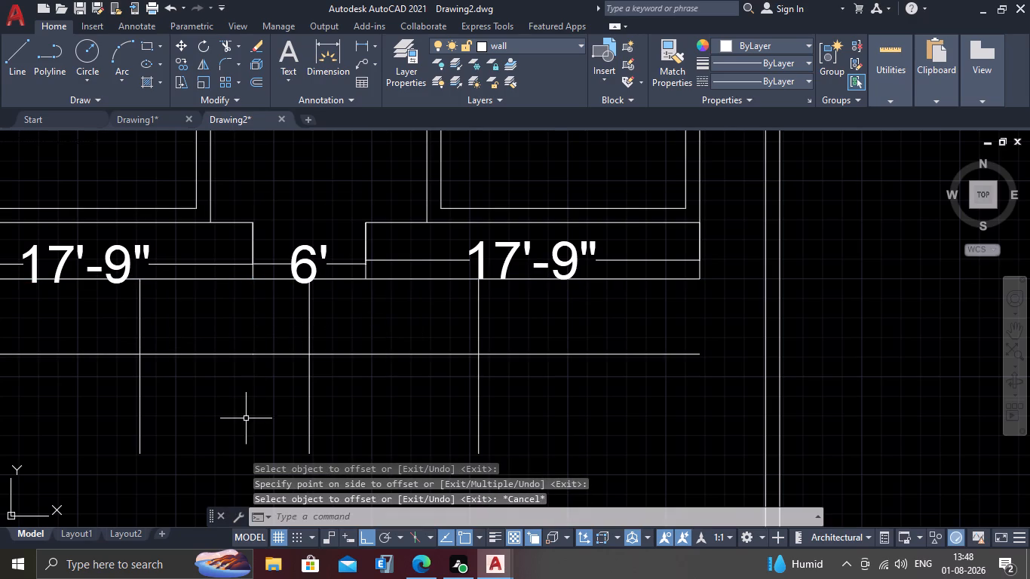
# Trim the 4' offset line beyond the two outer verticals, and all three verticals below it, leaving a closed entrance rectangle.
pyautogui.scroll(-1, 246, 418)
pyautogui.moveTo(133, 416); pyautogui.dragTo(173, 409, button='middle')
pyautogui.write('tr')
pyautogui.press('Return')
pyautogui.click(153, 348)
pyautogui.click(143, 406)
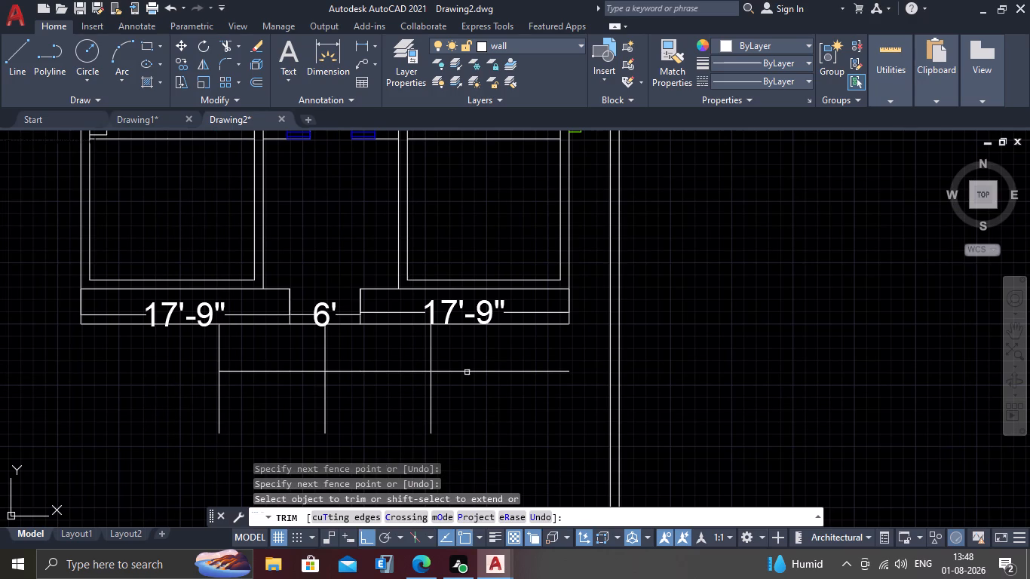
pyautogui.click(481, 359)
pyautogui.click(465, 415)
pyautogui.moveTo(440, 409); pyautogui.dragTo(420, 407)
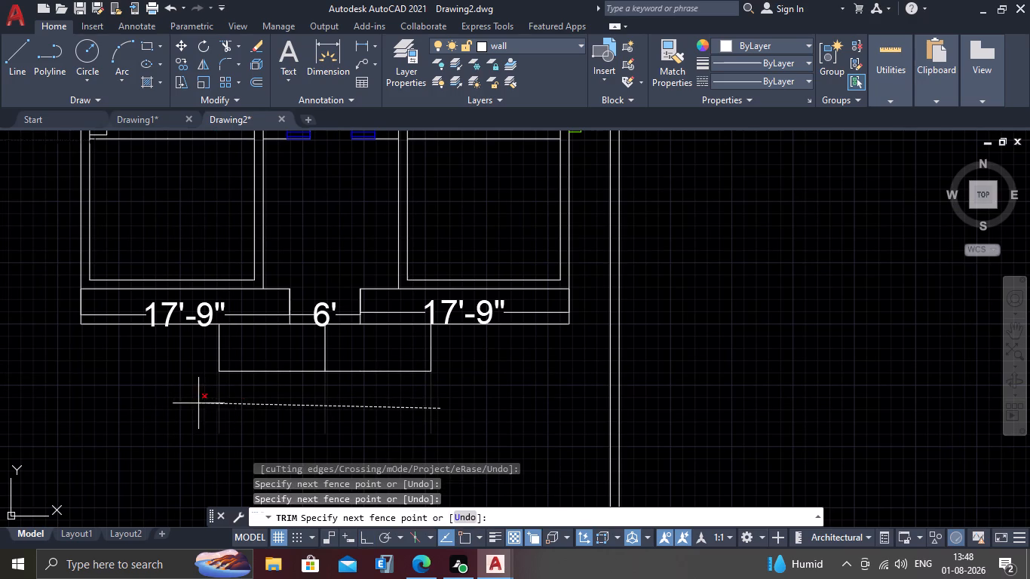
pyautogui.click(198, 403)
pyautogui.press('Escape')
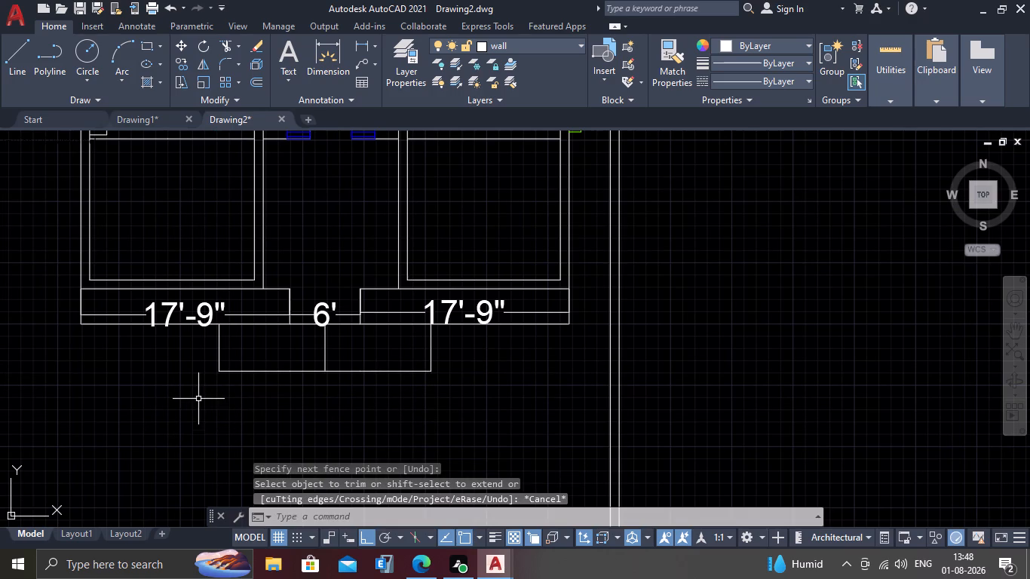
# Offset the entrance rectangle's left edge inward three times at 1' spacing to form the left-hand steps.
pyautogui.scroll(1, 214, 379)
pyautogui.scroll(1, 234, 311)
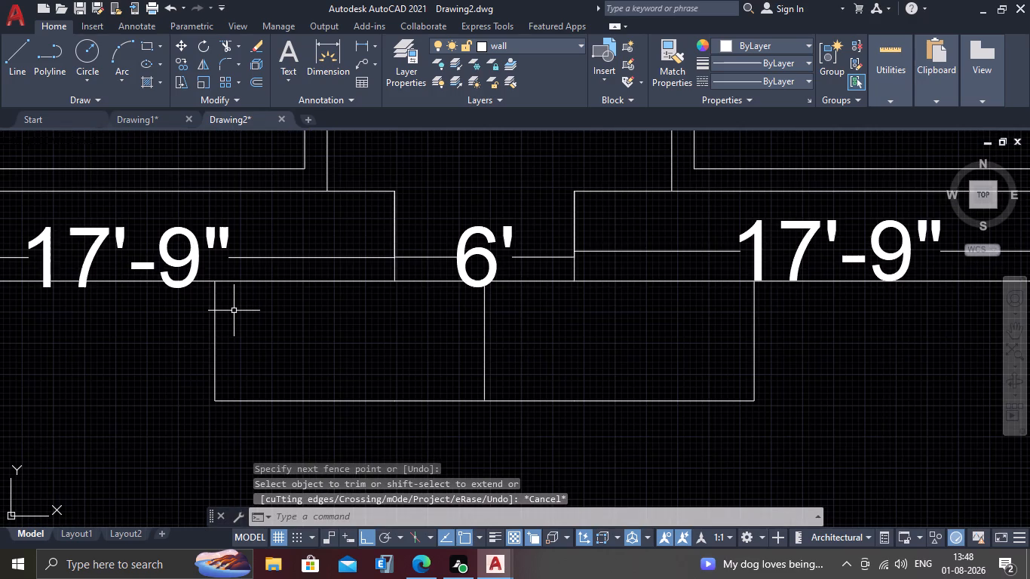
pyautogui.press('o')
pyautogui.press('Return')
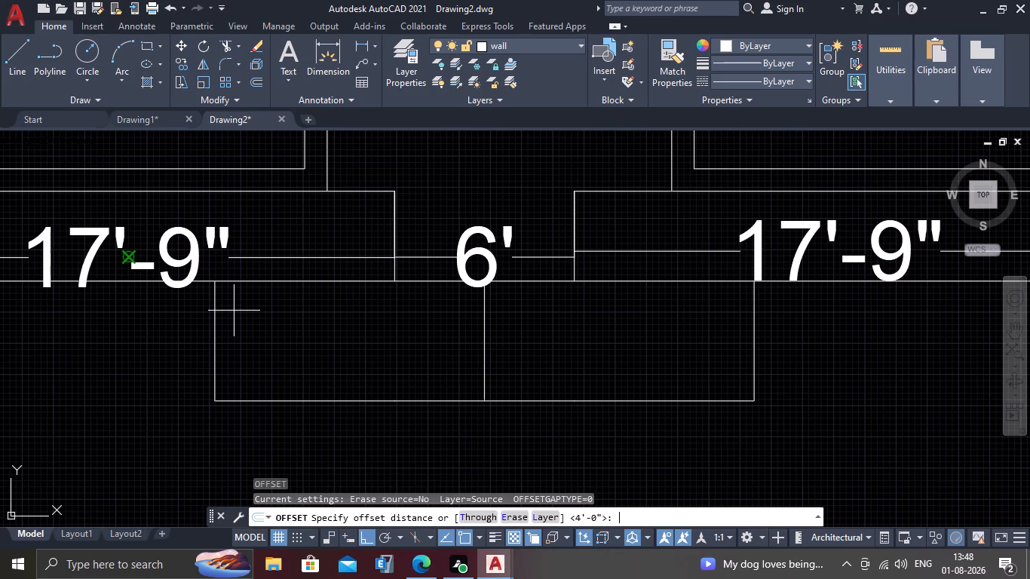
pyautogui.write("1'")
pyautogui.press('Return')
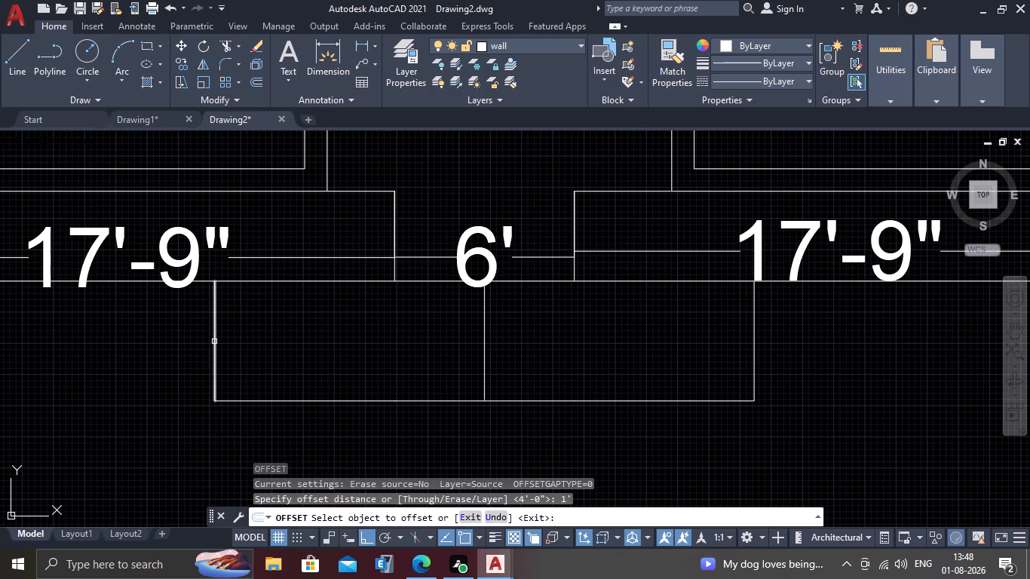
pyautogui.click(214, 342)
pyautogui.click(247, 339)
pyautogui.moveTo(245, 339); pyautogui.dragTo(253, 339)
pyautogui.click(290, 341)
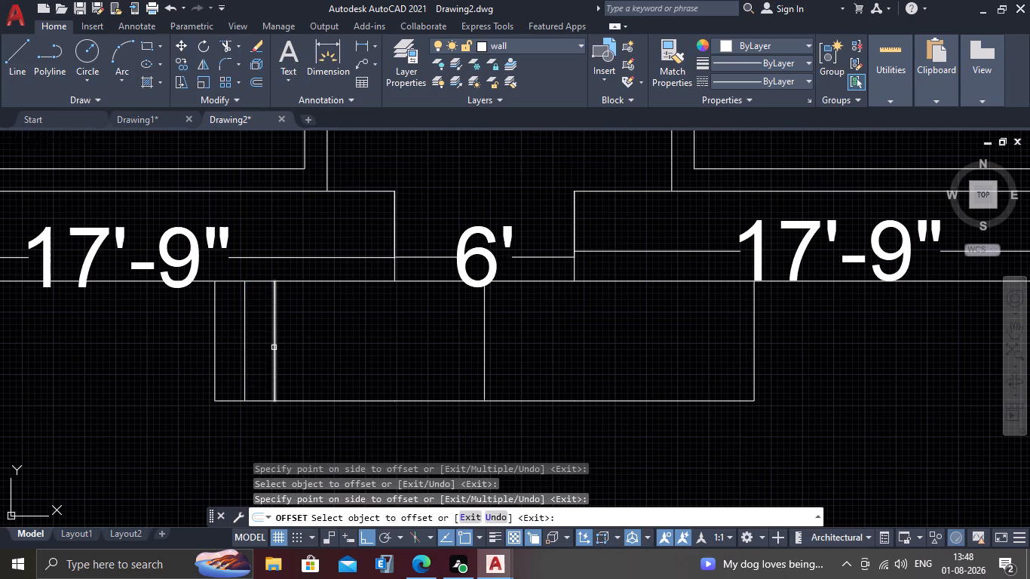
pyautogui.click(274, 348)
pyautogui.click(296, 347)
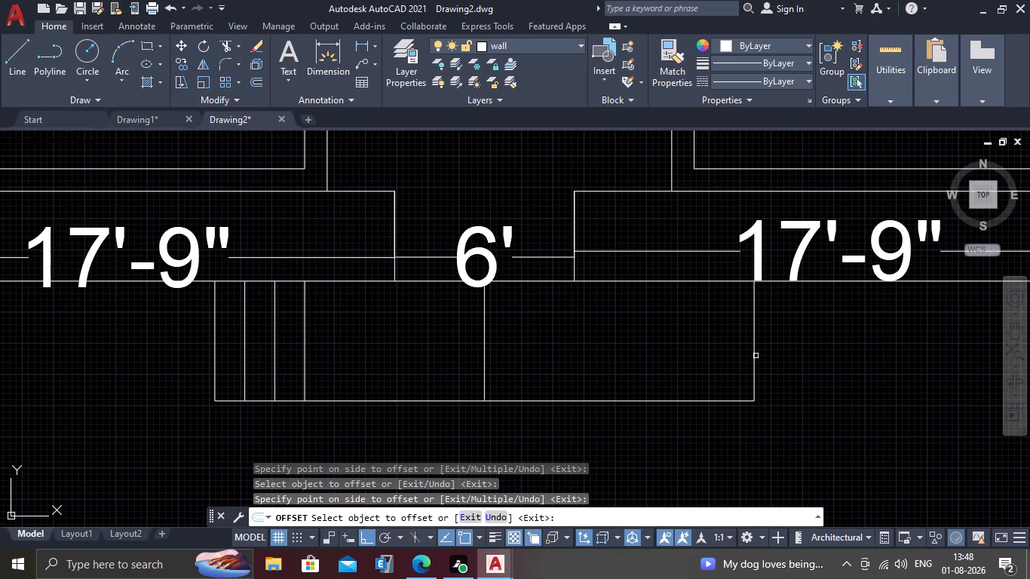
# Offset the entrance rectangle's right edge inward three times at 1' spacing to form the matching right-hand steps.
pyautogui.click(753, 358)
pyautogui.click(711, 368)
pyautogui.click(721, 361)
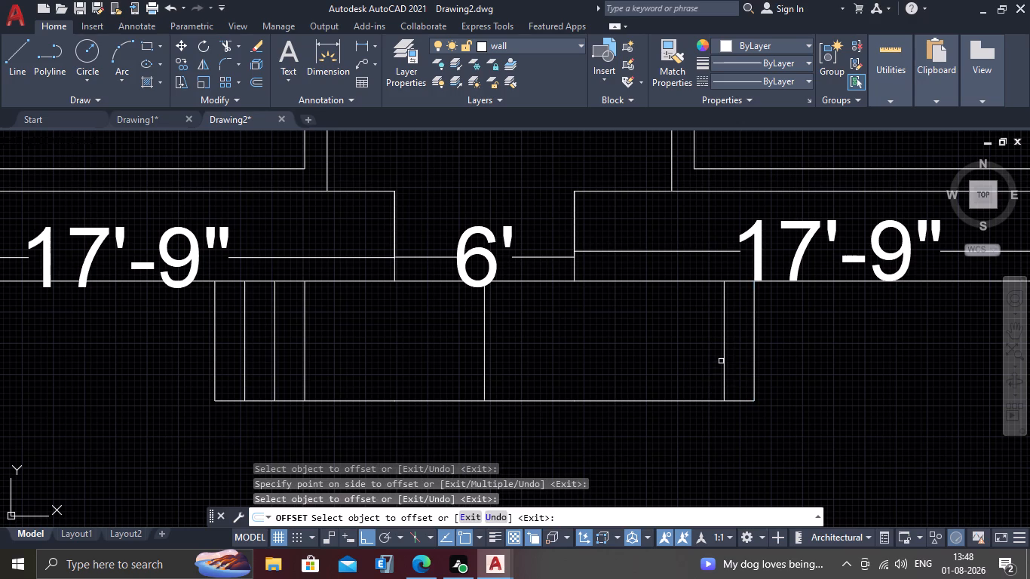
pyautogui.moveTo(723, 357); pyautogui.dragTo(716, 359)
pyautogui.click(679, 365)
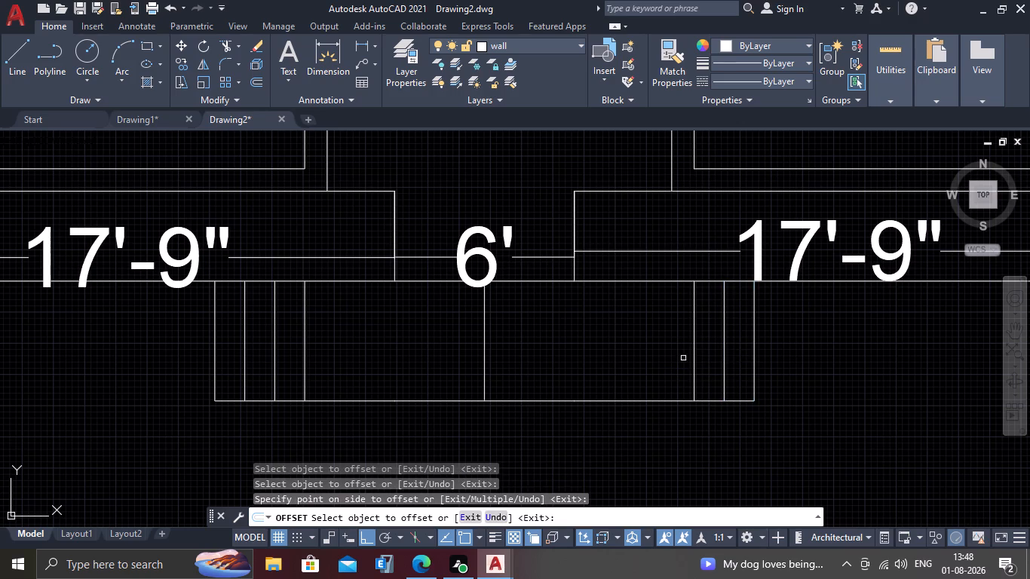
pyautogui.click(693, 356)
pyautogui.moveTo(637, 363); pyautogui.dragTo(630, 369)
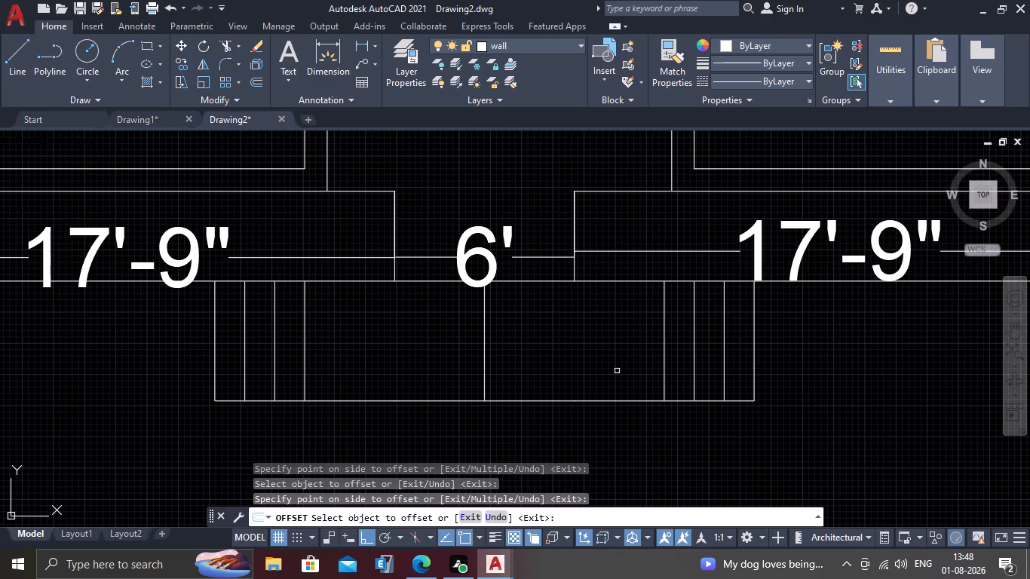
pyautogui.press('Escape')
# Trim away the centre line inside the entrance rectangle and the line closing the bottom of the 6' bay.
pyautogui.write('tr')
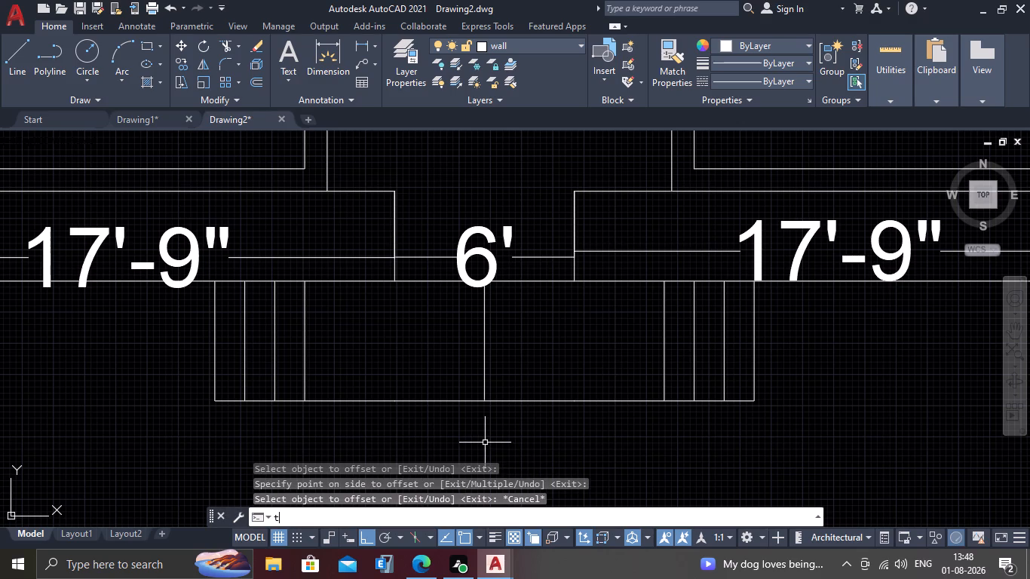
pyautogui.press('Return')
pyautogui.click(506, 304)
pyautogui.click(459, 382)
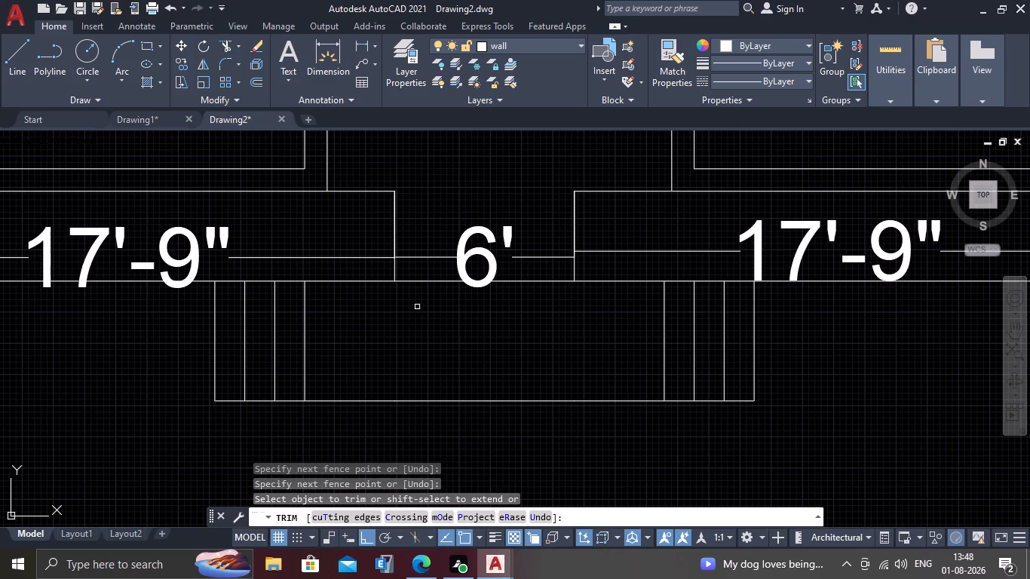
pyautogui.moveTo(425, 268); pyautogui.dragTo(426, 283)
pyautogui.click(427, 309)
pyautogui.press('Escape')
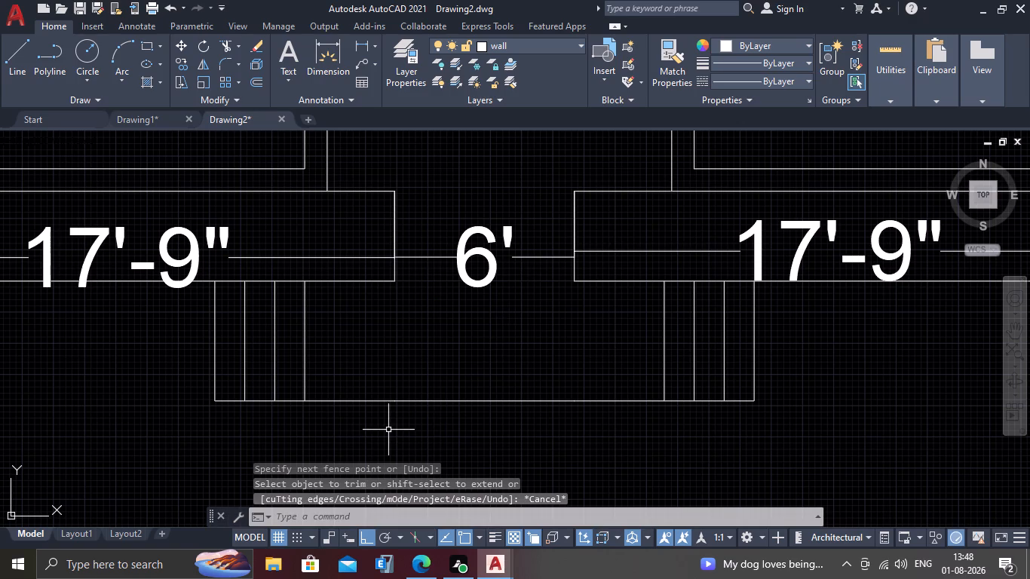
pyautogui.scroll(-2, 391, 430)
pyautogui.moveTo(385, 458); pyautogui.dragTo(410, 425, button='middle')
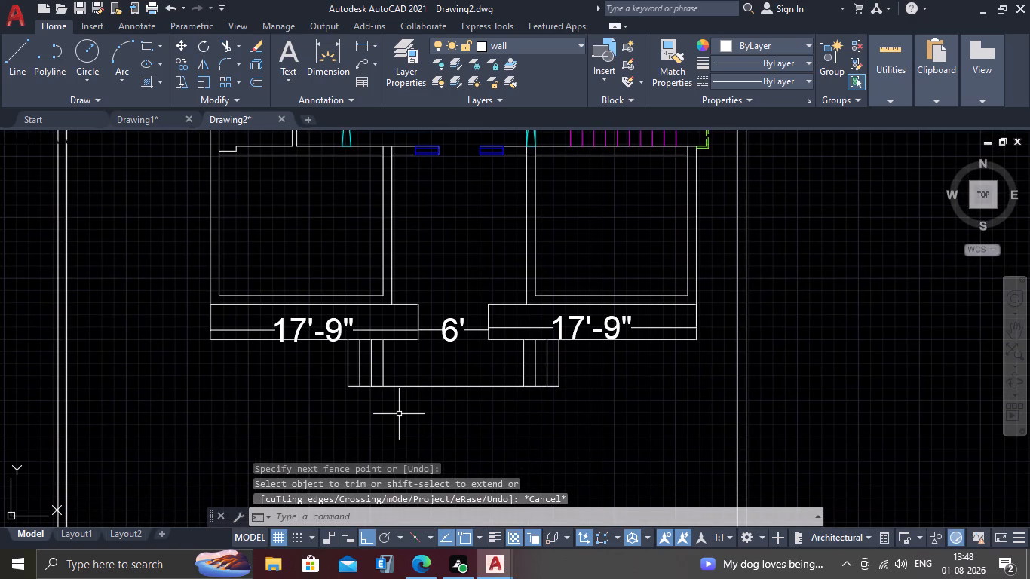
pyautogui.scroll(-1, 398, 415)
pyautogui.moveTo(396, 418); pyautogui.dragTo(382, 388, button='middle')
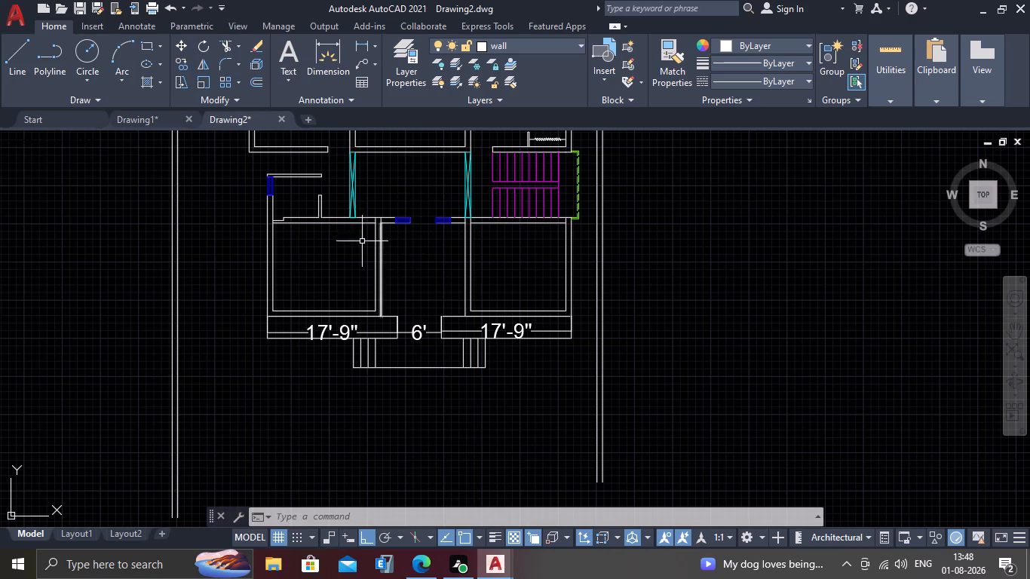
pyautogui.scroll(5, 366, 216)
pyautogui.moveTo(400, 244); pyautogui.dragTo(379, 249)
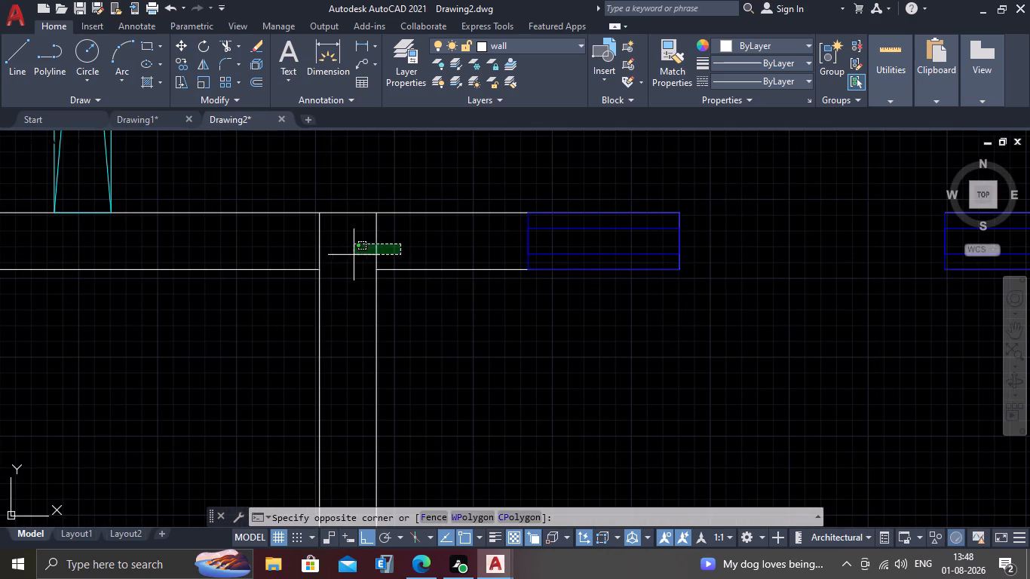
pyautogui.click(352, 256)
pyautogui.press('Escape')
# Trim the entrance-hall side line of both front partitions where each crosses the horizontal wall containing the blue windows.
pyautogui.scroll(-2, 350, 259)
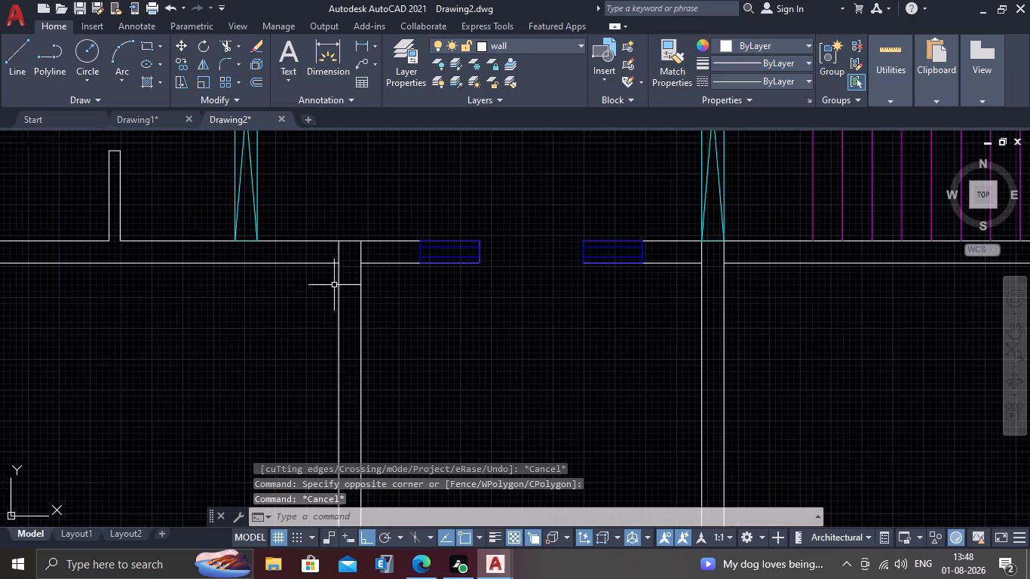
pyautogui.scroll(2, 334, 283)
pyautogui.scroll(-1, 334, 283)
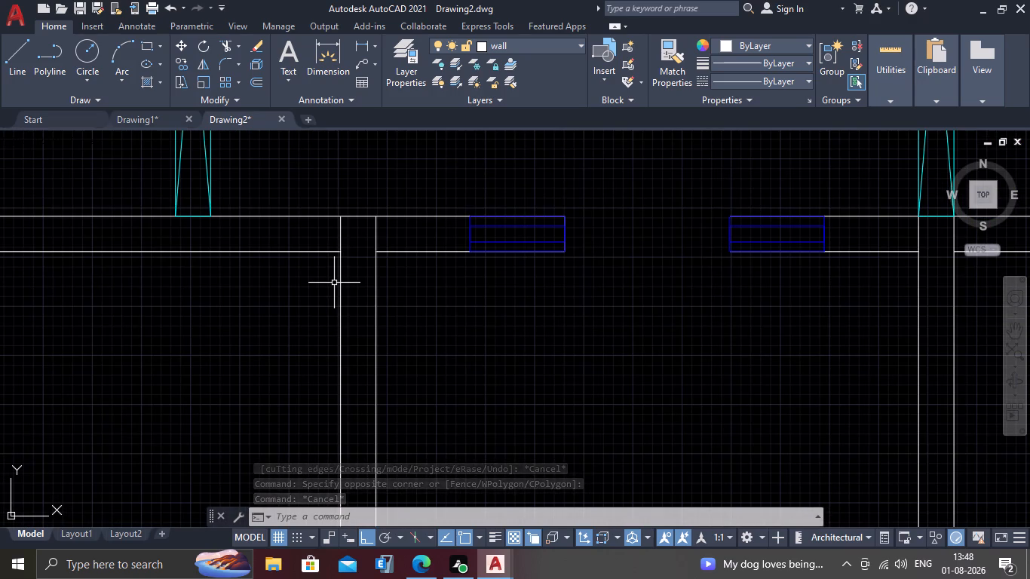
pyautogui.write('tr')
pyautogui.press('Return')
pyautogui.click(379, 230)
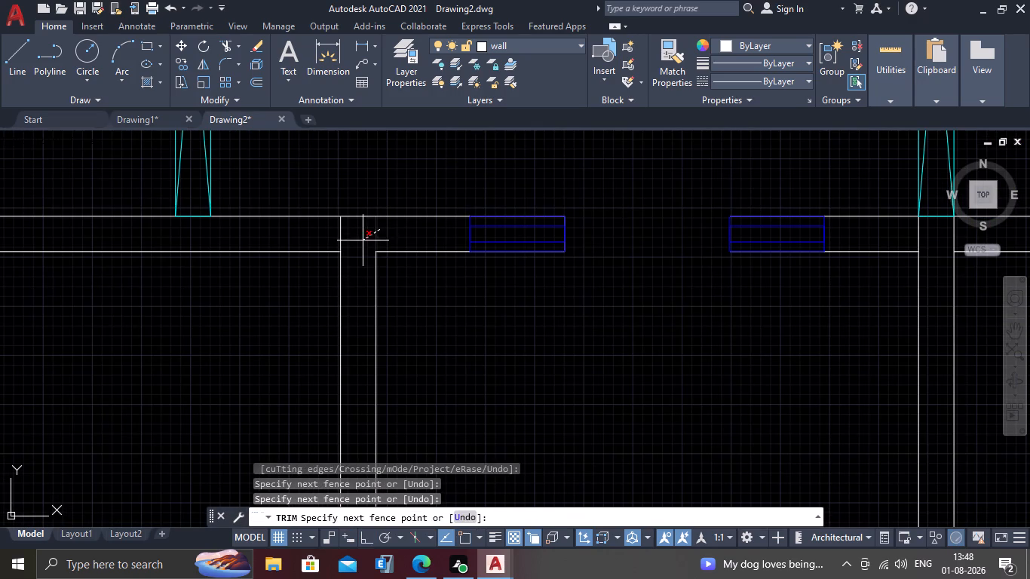
pyautogui.click(363, 240)
pyautogui.scroll(-3, 362, 242)
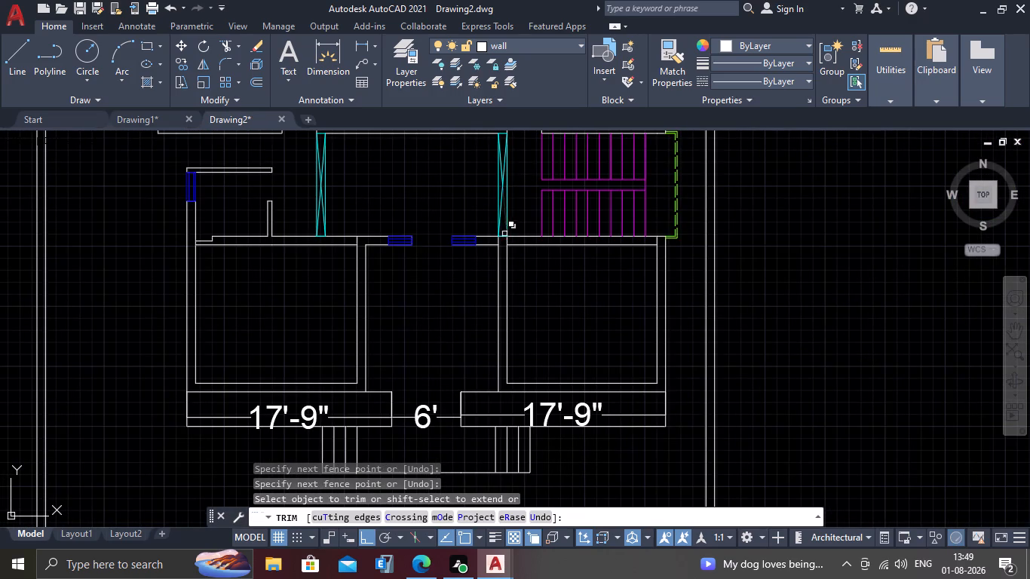
pyautogui.scroll(4, 490, 220)
pyautogui.moveTo(568, 329); pyautogui.dragTo(556, 335)
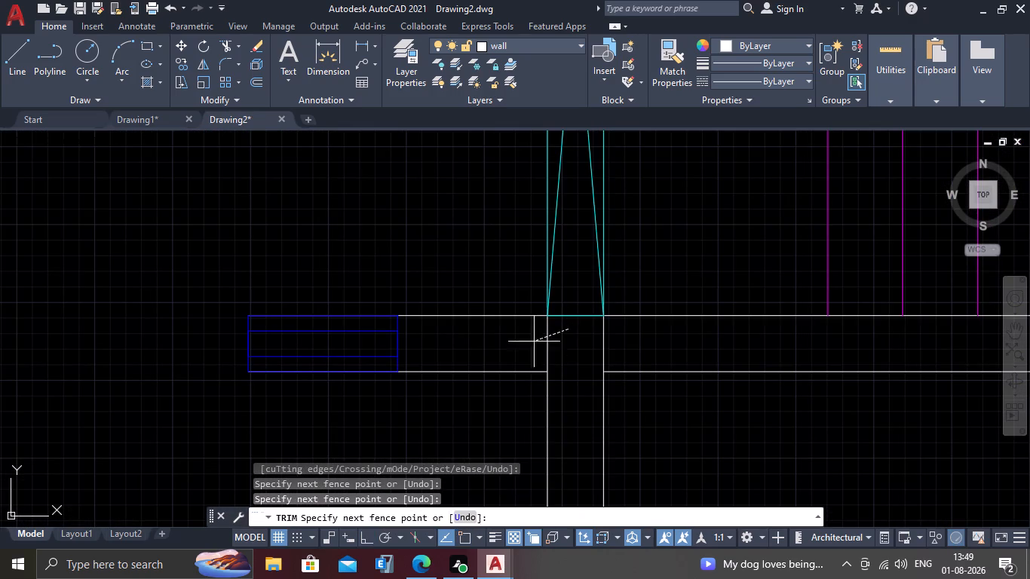
pyautogui.click(507, 354)
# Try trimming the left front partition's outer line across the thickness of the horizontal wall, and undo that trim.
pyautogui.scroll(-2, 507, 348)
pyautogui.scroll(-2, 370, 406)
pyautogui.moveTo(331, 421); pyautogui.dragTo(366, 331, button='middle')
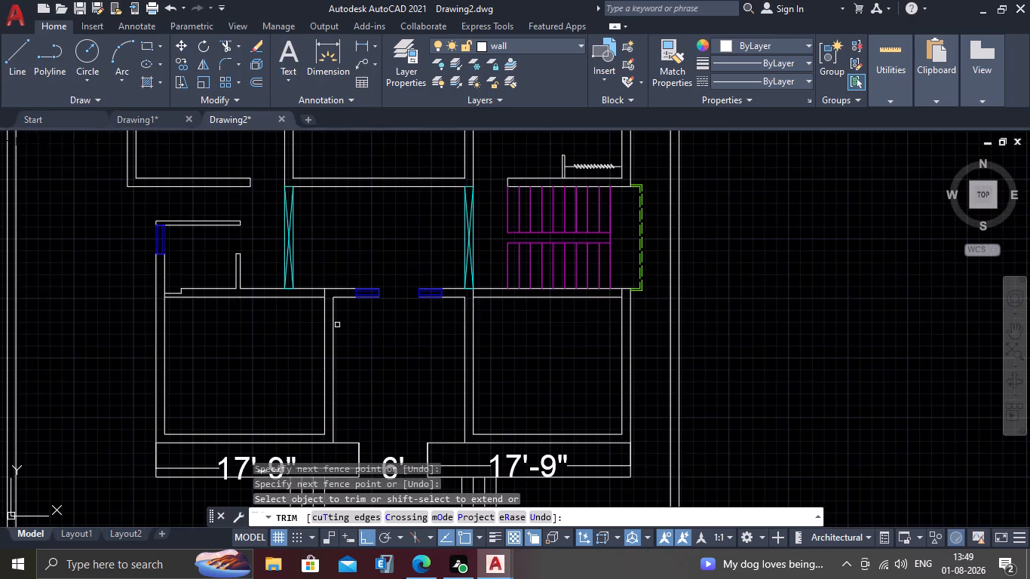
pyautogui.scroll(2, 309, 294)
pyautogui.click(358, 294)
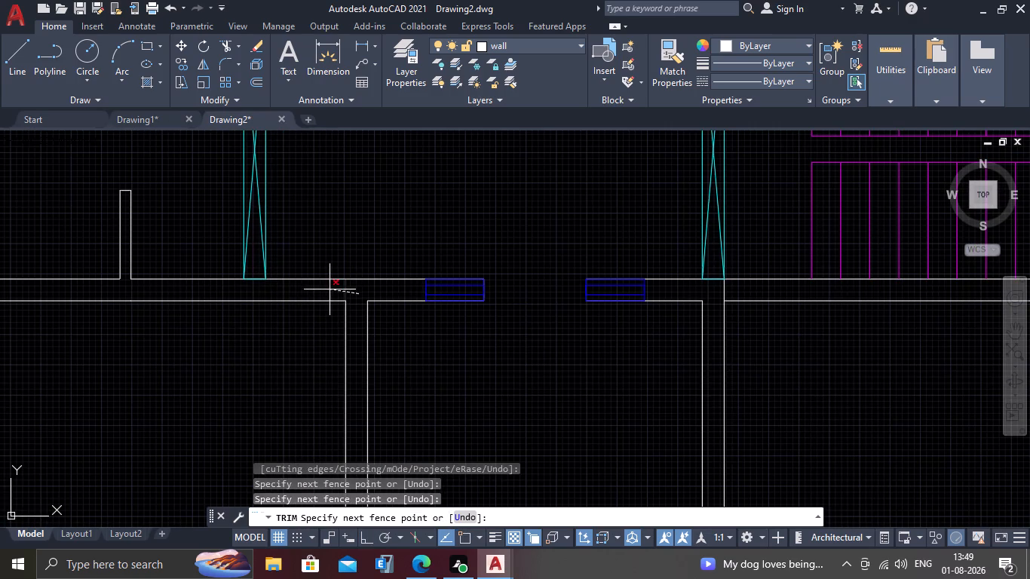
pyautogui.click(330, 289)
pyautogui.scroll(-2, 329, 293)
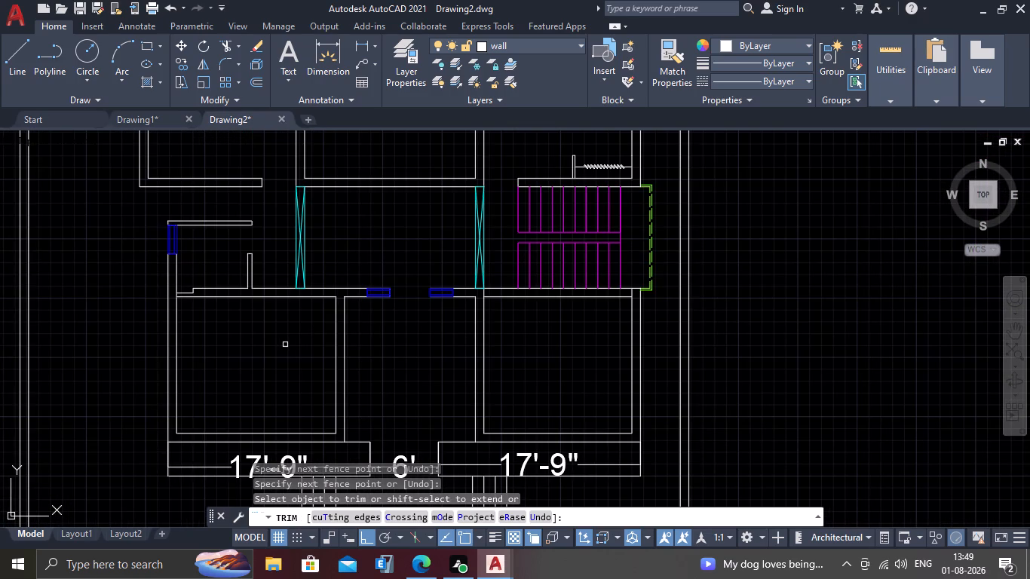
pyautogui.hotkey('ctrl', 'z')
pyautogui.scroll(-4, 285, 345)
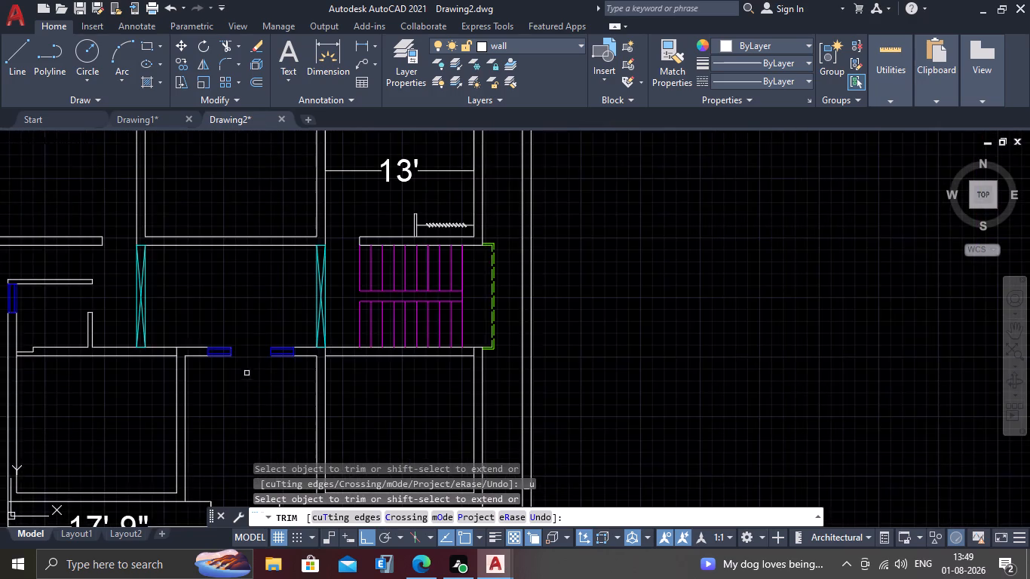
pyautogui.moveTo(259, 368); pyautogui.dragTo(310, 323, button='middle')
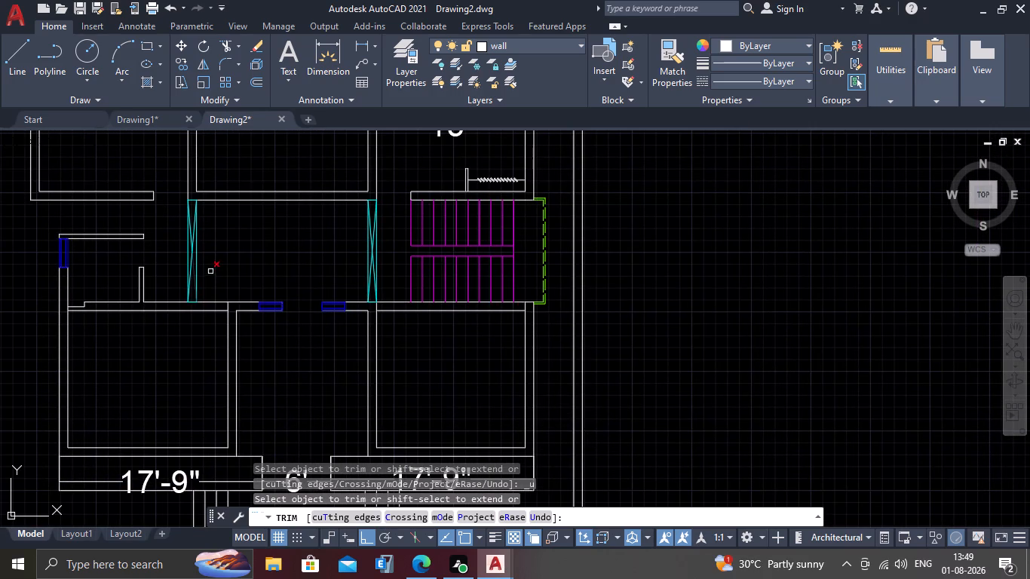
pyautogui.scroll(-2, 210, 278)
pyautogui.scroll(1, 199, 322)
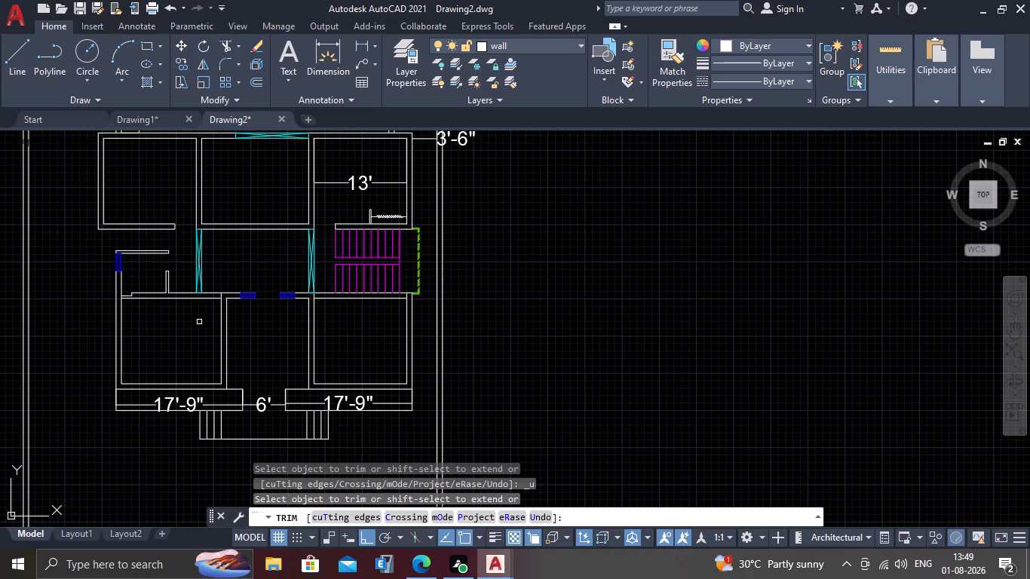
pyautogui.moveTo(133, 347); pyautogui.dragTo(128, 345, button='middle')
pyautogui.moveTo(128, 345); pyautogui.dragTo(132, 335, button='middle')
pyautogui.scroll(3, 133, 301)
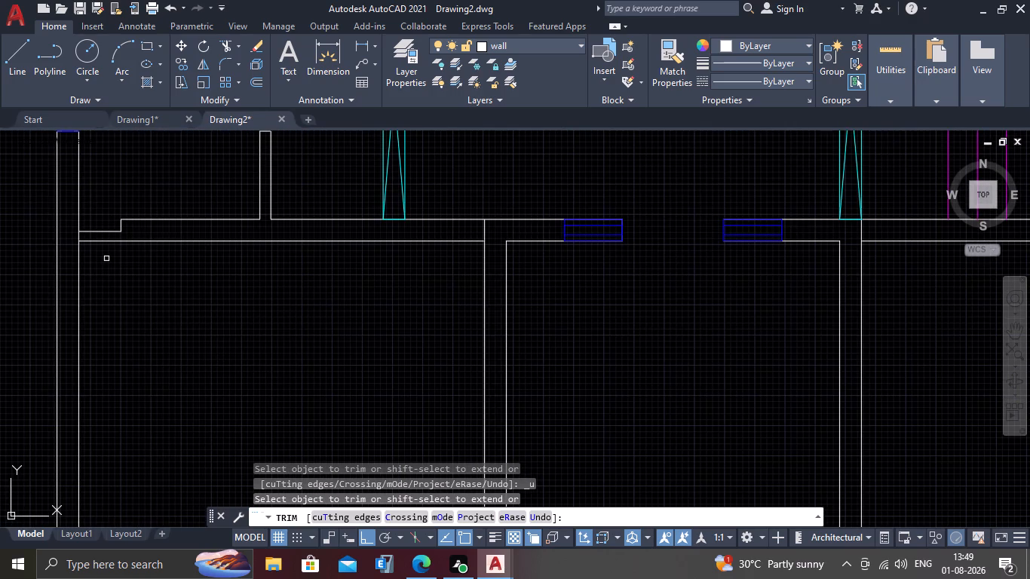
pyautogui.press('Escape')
# Move the short vertical jog line in the small left room's bottom wall to the right along the wall's upper line.
pyautogui.scroll(4, 112, 222)
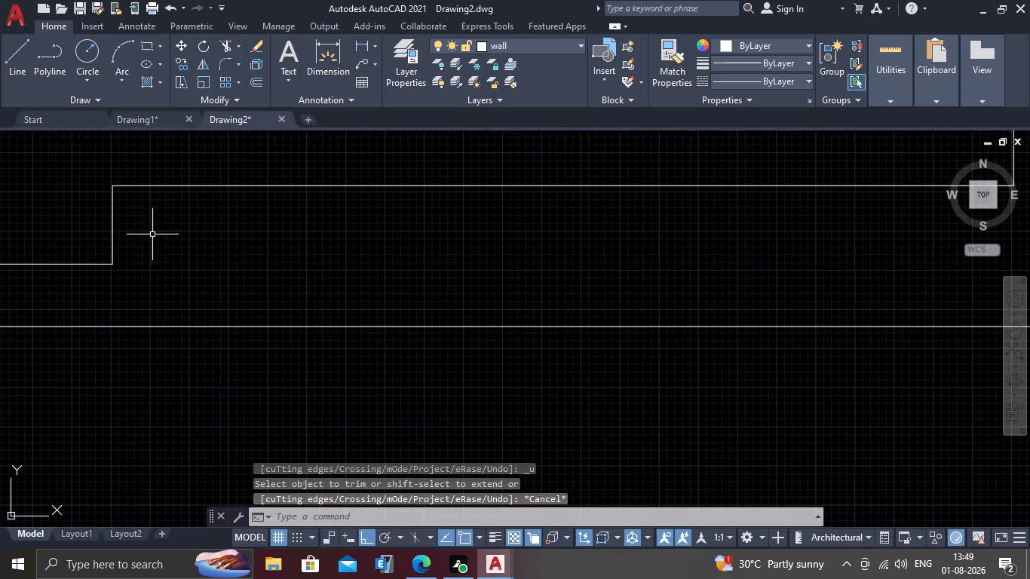
pyautogui.click(112, 243)
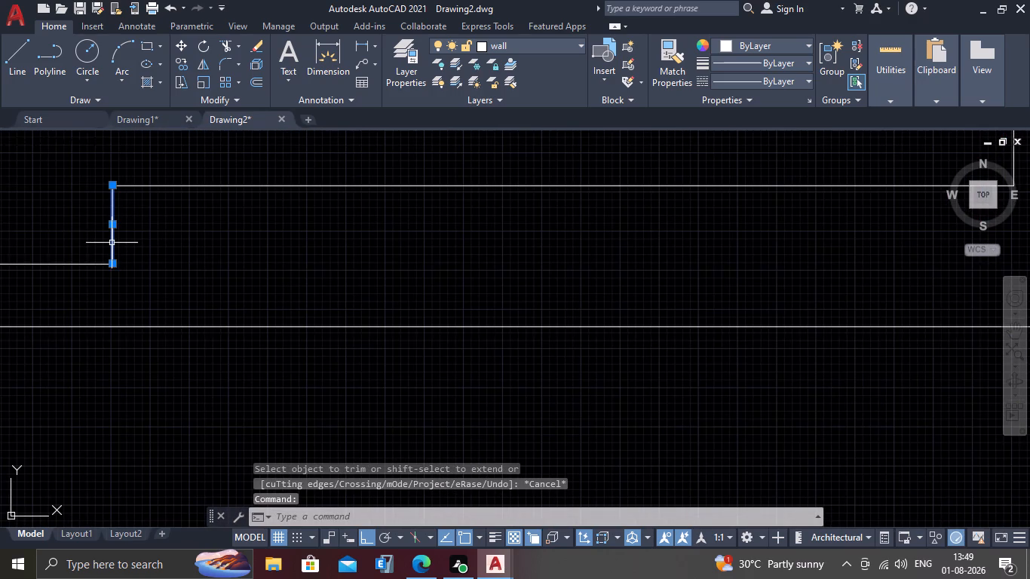
pyautogui.press('m')
pyautogui.press('Return')
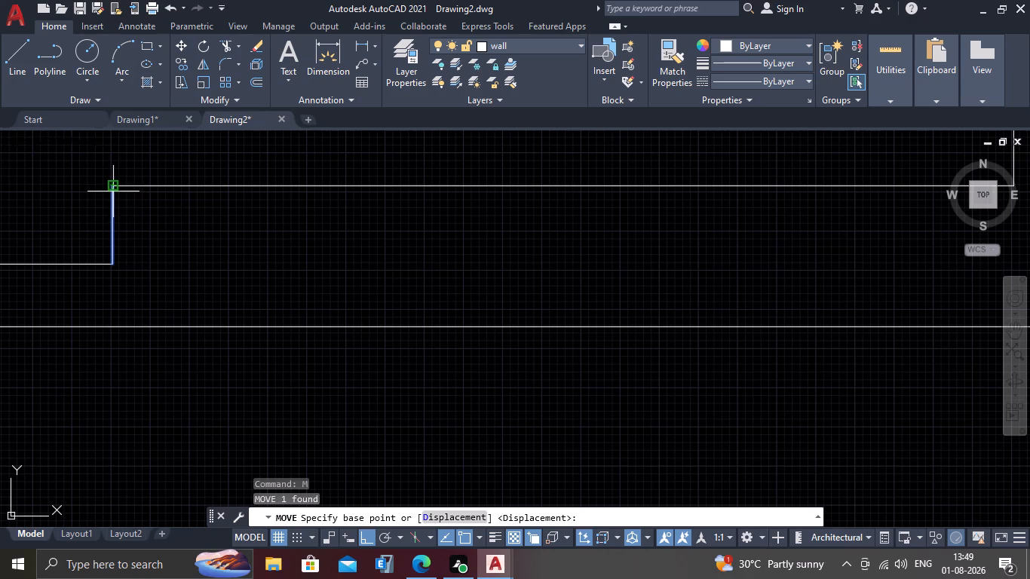
pyautogui.moveTo(113, 188); pyautogui.dragTo(121, 185)
pyautogui.click(308, 188)
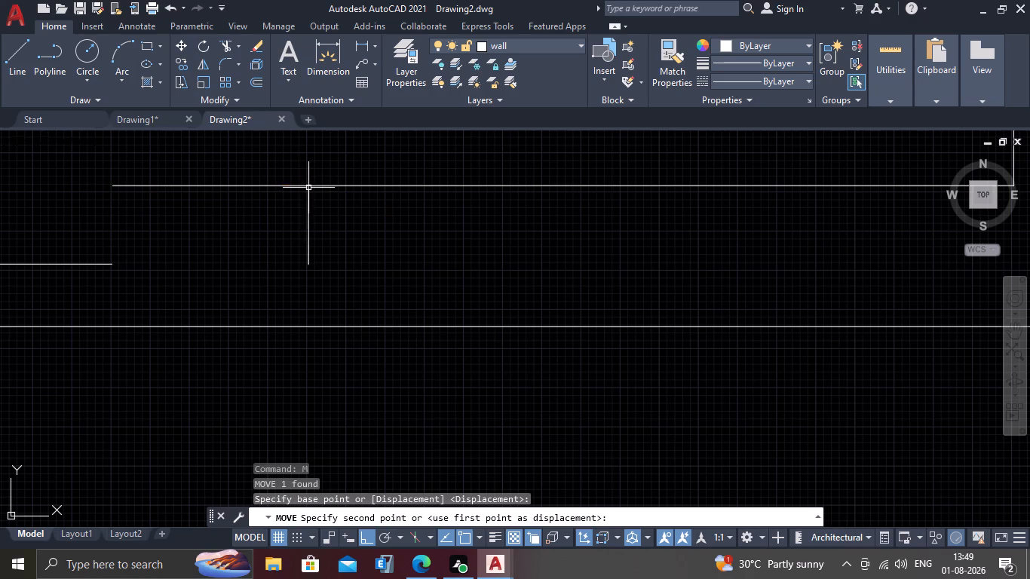
pyautogui.press('Escape')
# Extend the lower horizontal line of the wall jog to the relocated short vertical line.
pyautogui.scroll(-6, 308, 236)
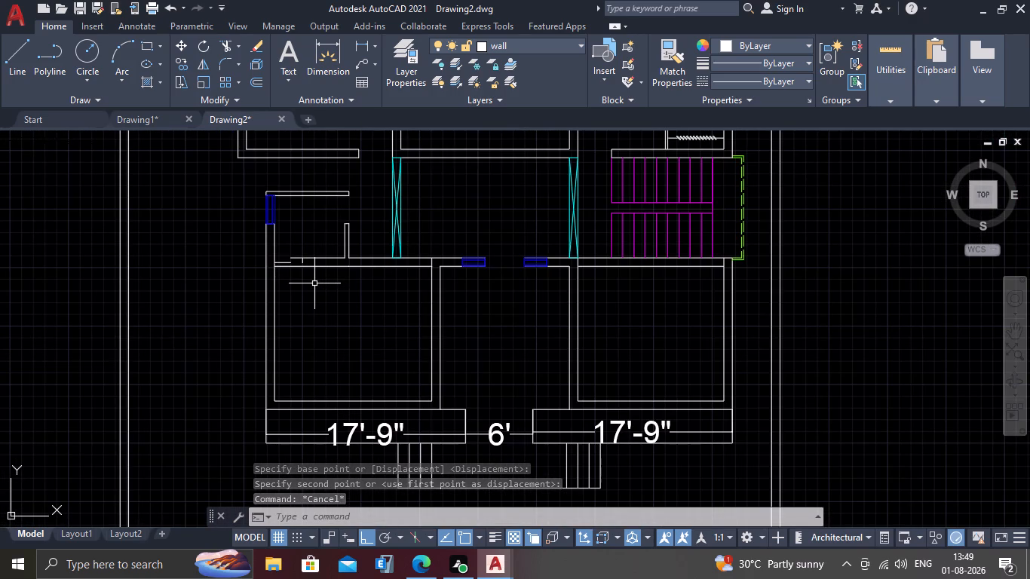
pyautogui.scroll(-2, 316, 293)
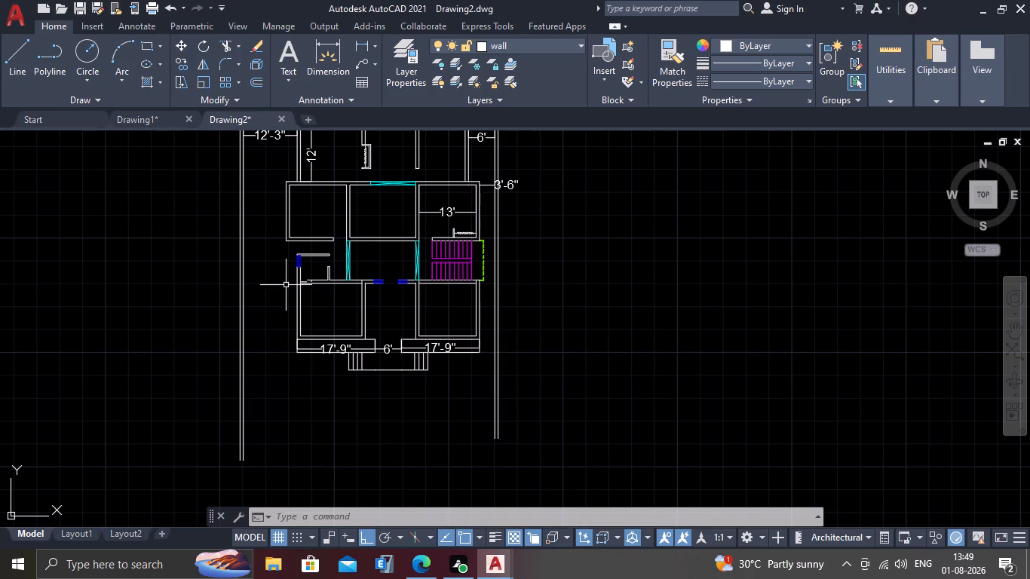
pyautogui.moveTo(288, 284); pyautogui.dragTo(273, 314, button='middle')
pyautogui.scroll(1, 300, 357)
pyautogui.scroll(-1, 300, 357)
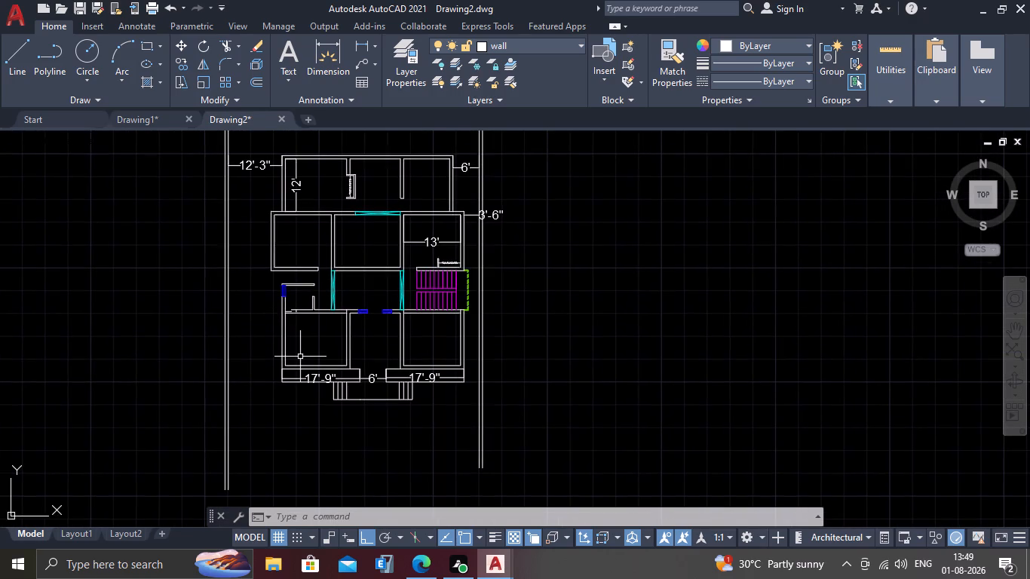
pyautogui.scroll(2, 300, 357)
pyautogui.moveTo(297, 313); pyautogui.dragTo(284, 351, button='middle')
pyautogui.scroll(3, 275, 293)
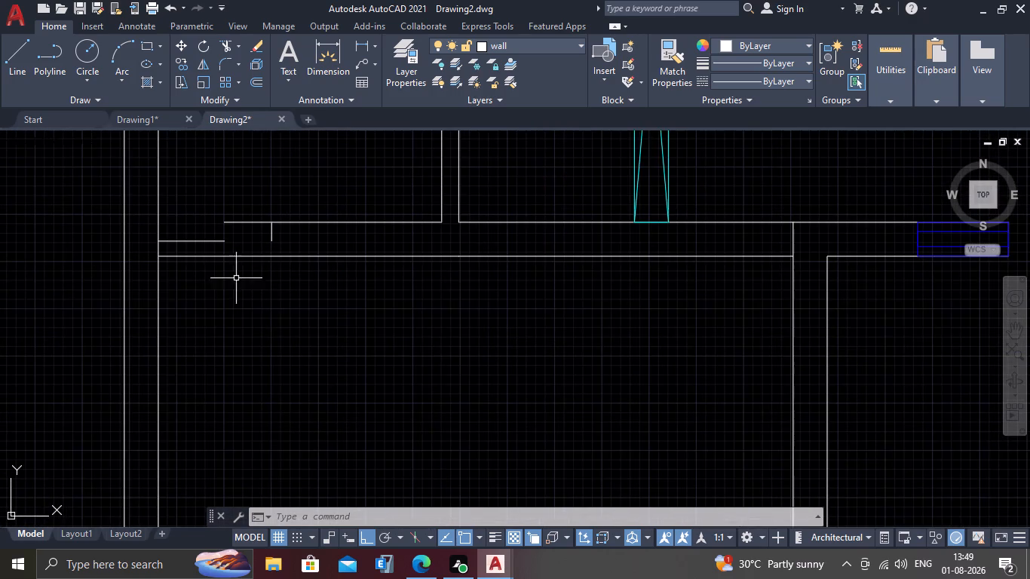
pyautogui.moveTo(217, 255); pyautogui.dragTo(201, 304, button='middle')
pyautogui.scroll(3, 210, 293)
pyautogui.write('ex')
pyautogui.press('Return')
pyautogui.click(184, 281)
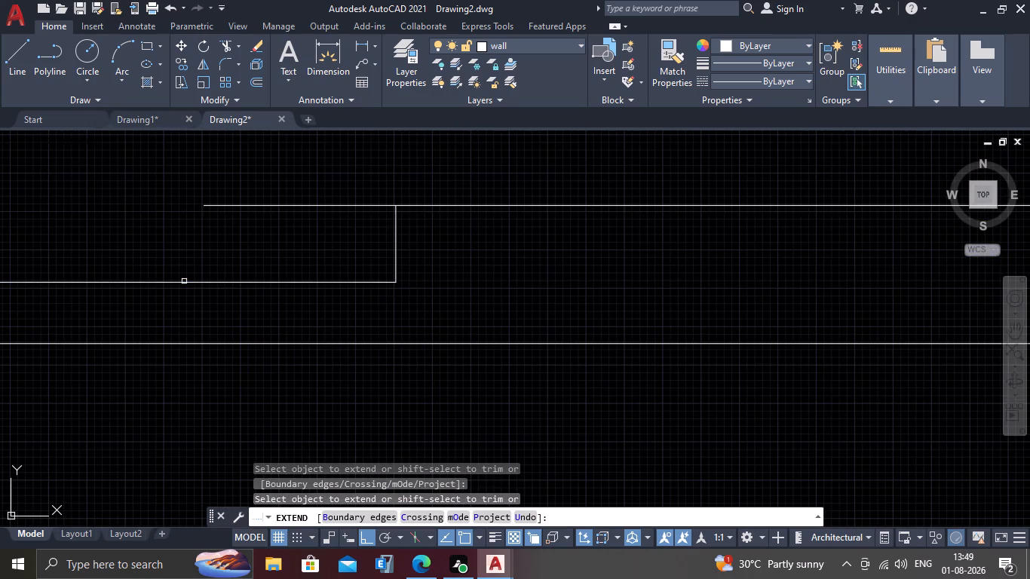
pyautogui.press('Escape')
# Trim the part of the wall's upper line that overhangs to the left of the relocated jog line.
pyautogui.write('tr')
pyautogui.press('Return')
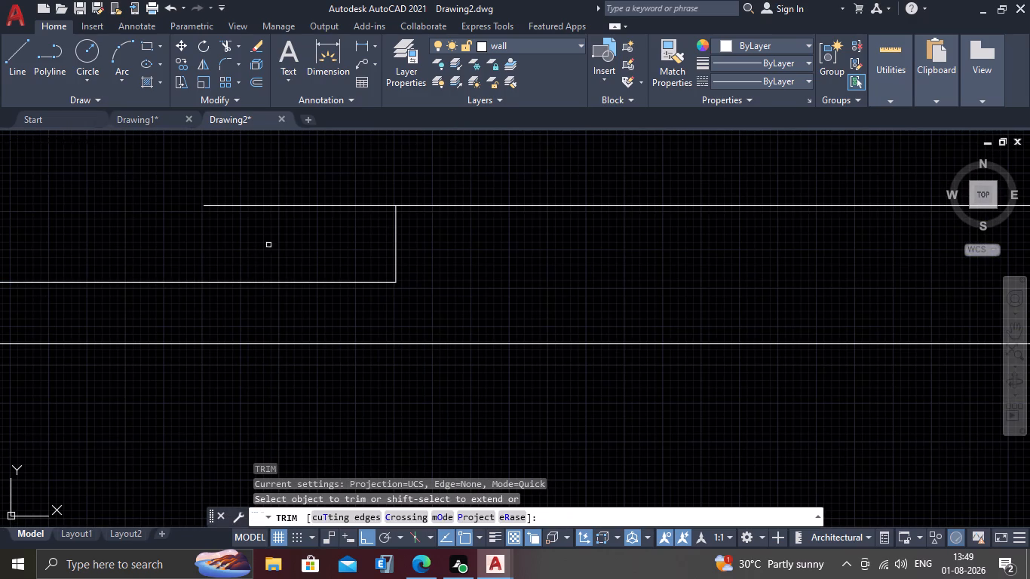
pyautogui.click(277, 204)
pyautogui.press('Escape')
# Set the Standard dimension style's text height to 1' and make that style current.
pyautogui.scroll(-3, 262, 247)
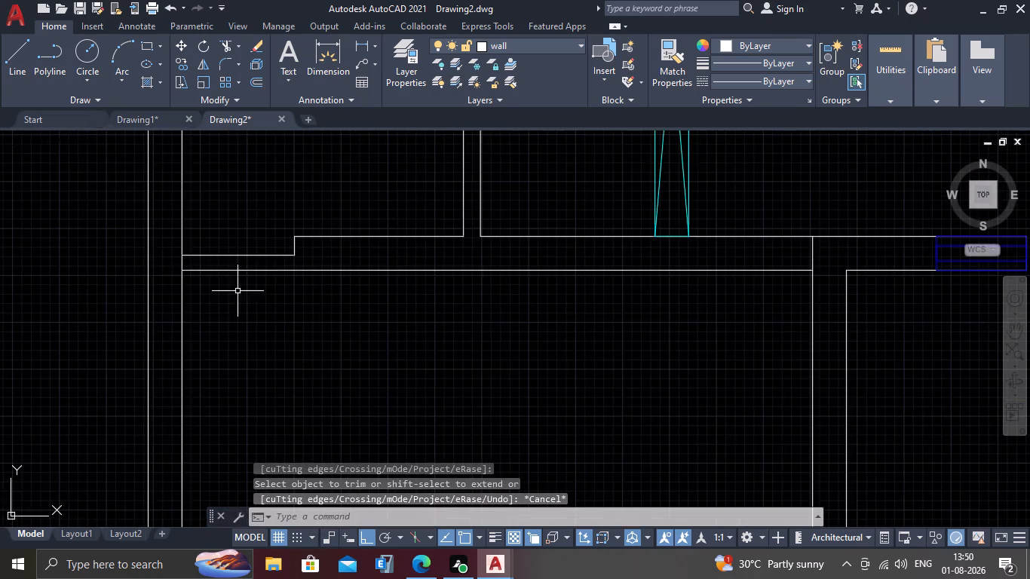
pyautogui.scroll(-3, 236, 293)
pyautogui.moveTo(363, 299); pyautogui.dragTo(292, 340, button='middle')
pyautogui.scroll(-2, 534, 327)
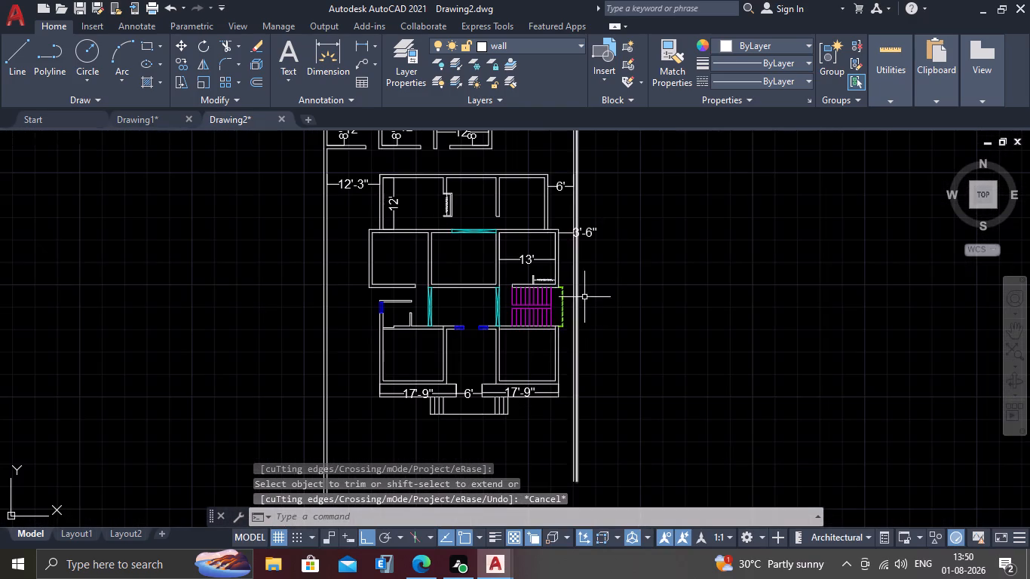
pyautogui.moveTo(495, 293); pyautogui.dragTo(389, 348, button='middle')
pyautogui.scroll(2, 452, 246)
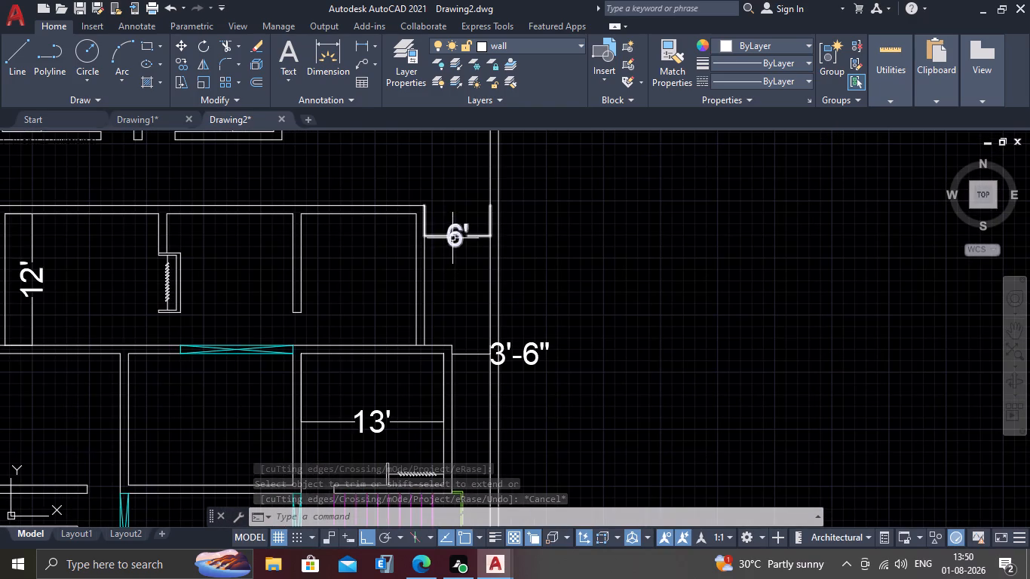
pyautogui.press('d')
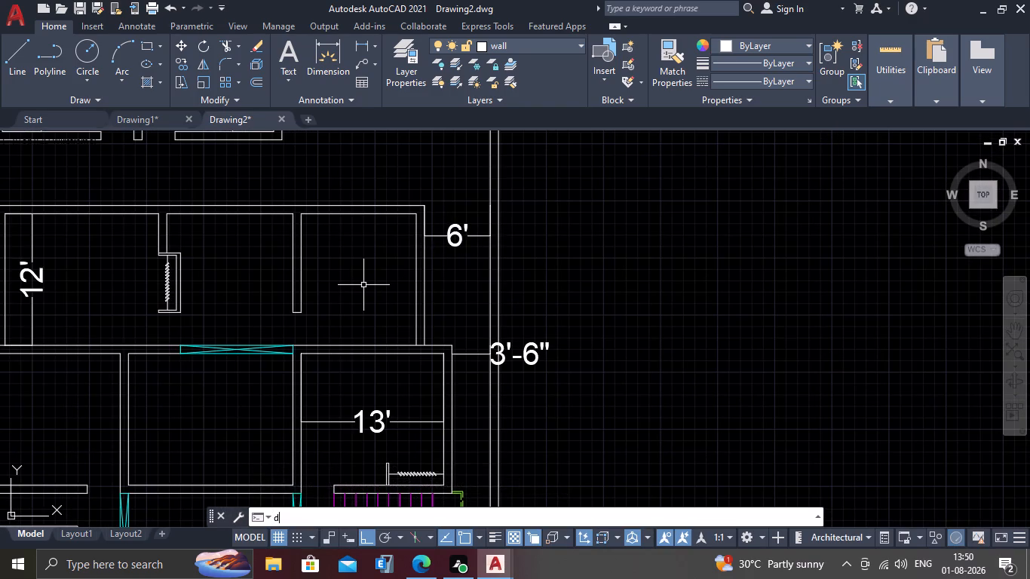
pyautogui.press('Return')
pyautogui.click(682, 250)
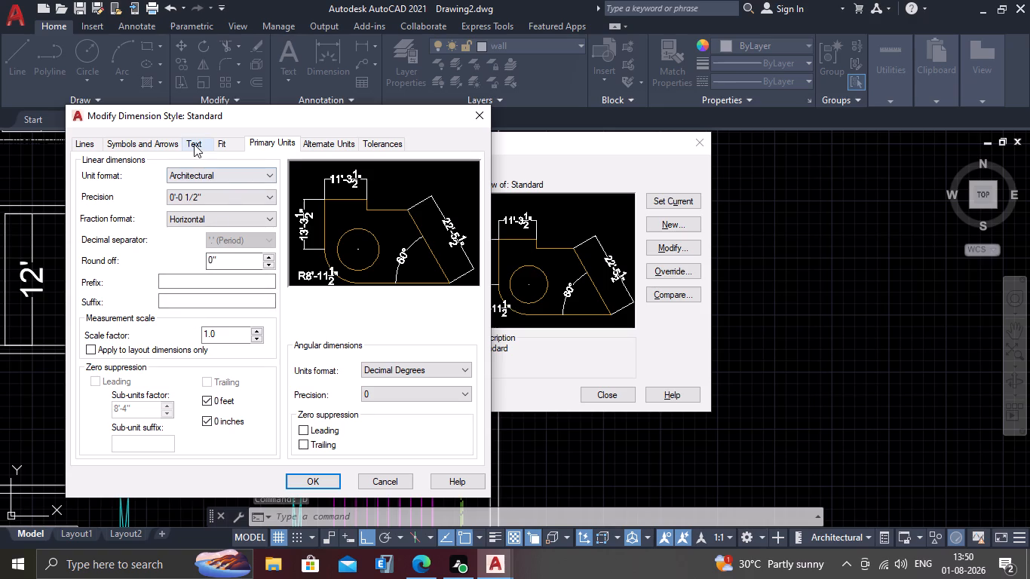
pyautogui.click(194, 144)
pyautogui.moveTo(237, 251); pyautogui.dragTo(210, 256)
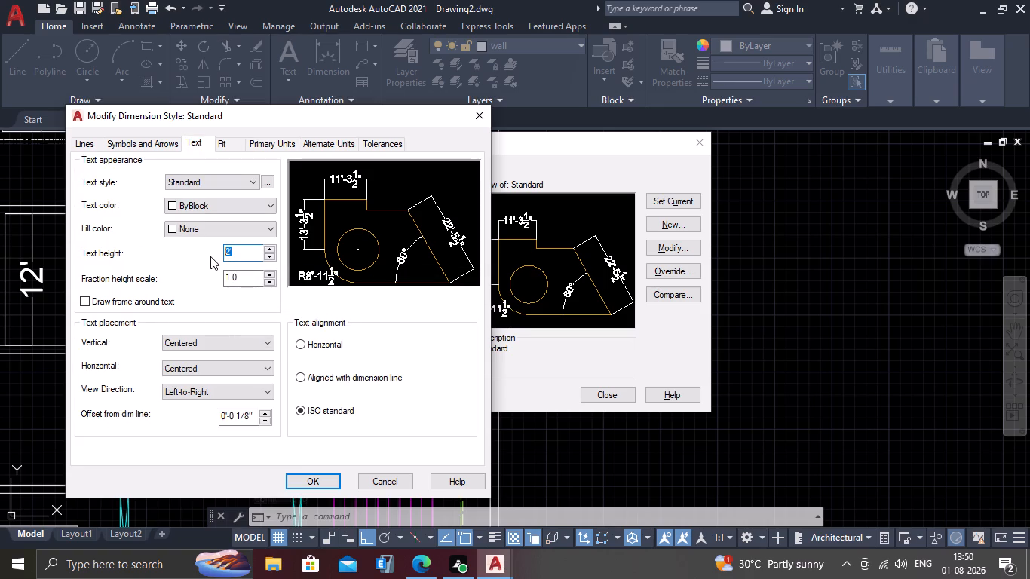
pyautogui.press('2')
pyautogui.press('BackSpace')
pyautogui.press('1')
pyautogui.press("'")
pyautogui.press('Return')
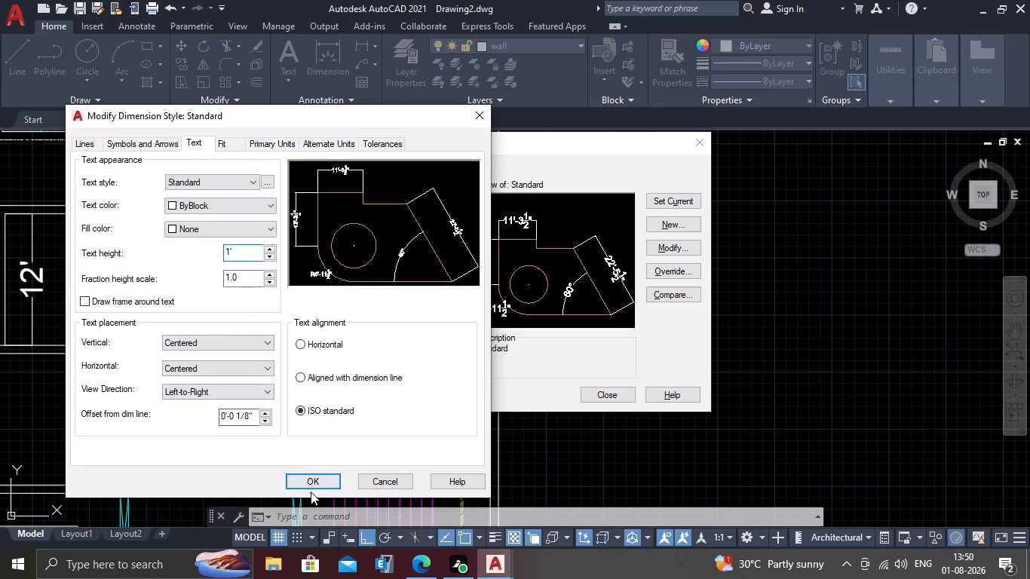
pyautogui.click(311, 489)
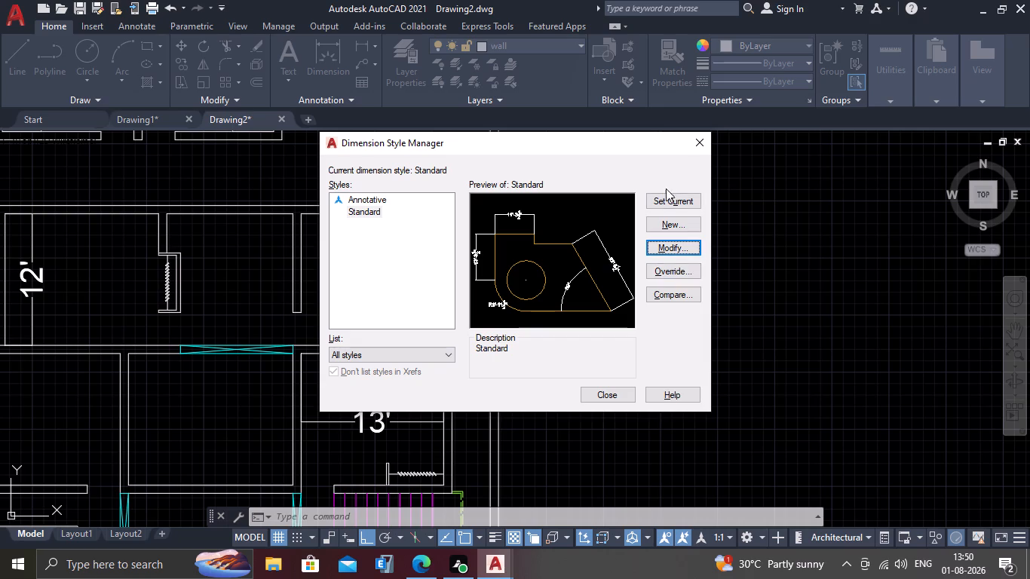
pyautogui.click(670, 202)
pyautogui.click(608, 398)
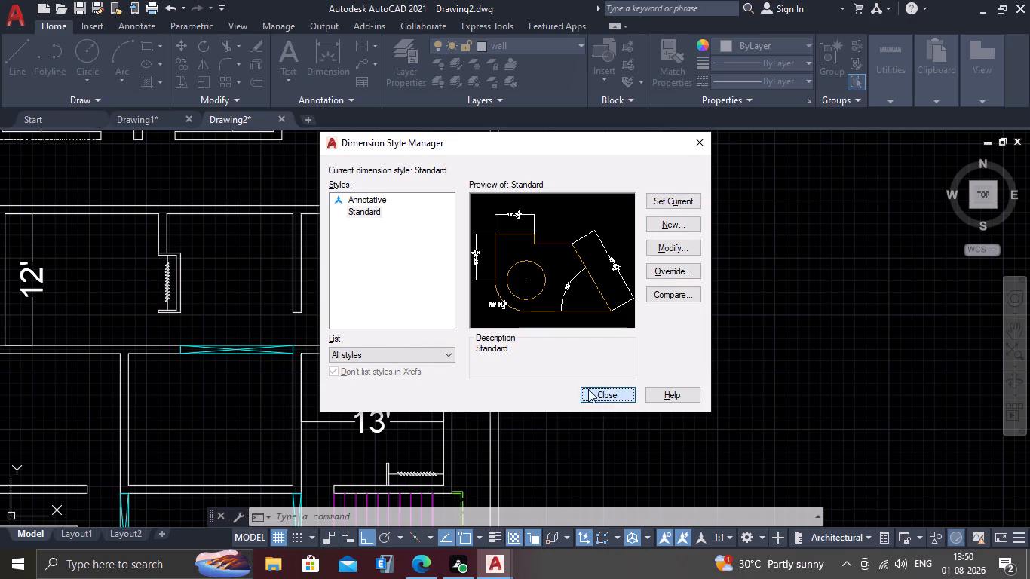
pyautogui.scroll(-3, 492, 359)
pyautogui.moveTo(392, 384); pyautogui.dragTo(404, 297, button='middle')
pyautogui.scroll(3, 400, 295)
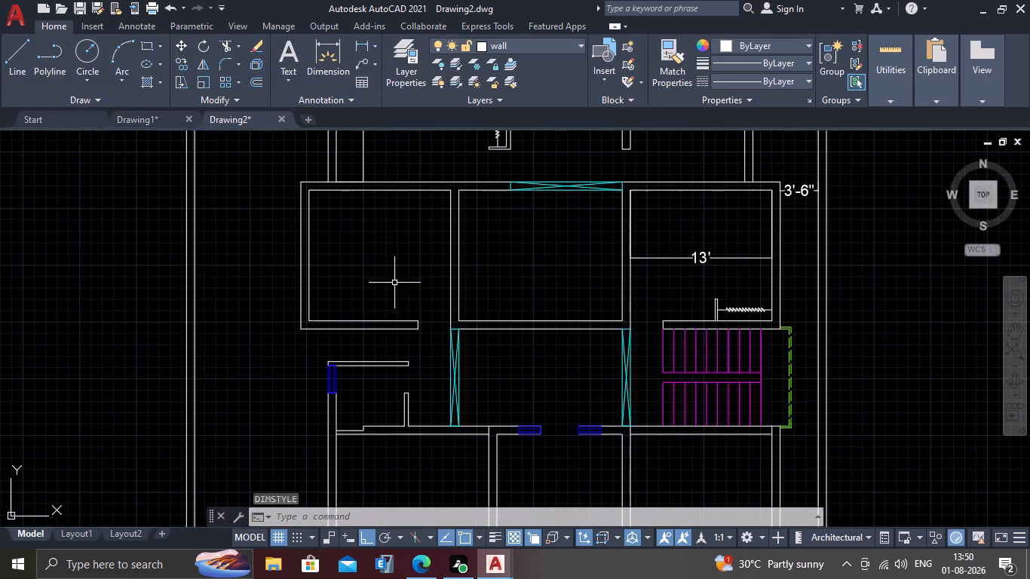
# Look over the floor plan from the upper rooms down to the entrance steps and the open lower ends of the boundary walls.
pyautogui.moveTo(394, 282); pyautogui.dragTo(361, 299, button='middle')
pyautogui.moveTo(431, 279); pyautogui.dragTo(368, 269, button='middle')
pyautogui.scroll(-1, 368, 269)
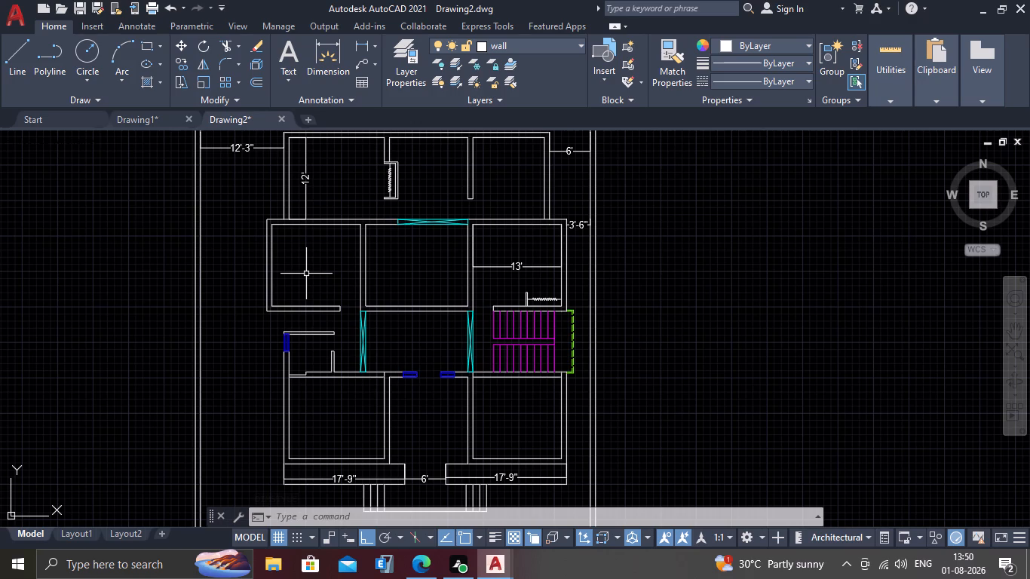
pyautogui.moveTo(314, 345); pyautogui.dragTo(302, 285, button='middle')
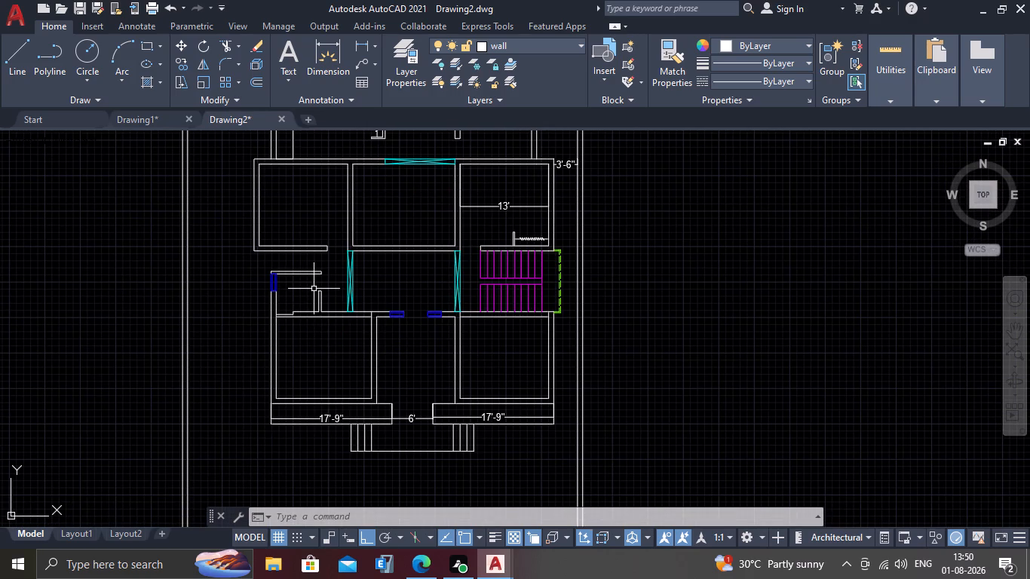
pyautogui.scroll(1, 297, 271)
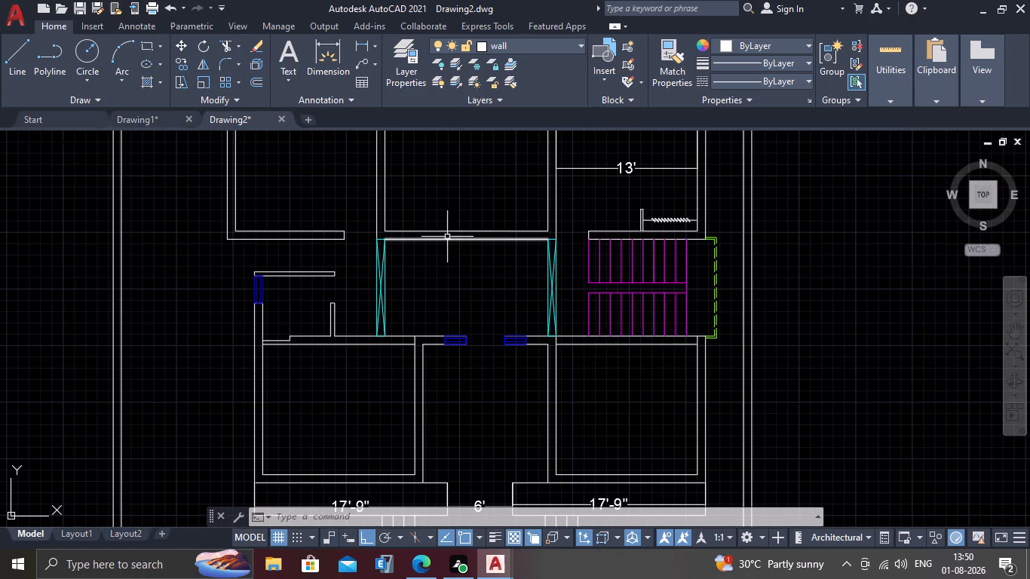
pyautogui.moveTo(477, 367); pyautogui.dragTo(410, 305, button='middle')
pyautogui.scroll(-1, 391, 323)
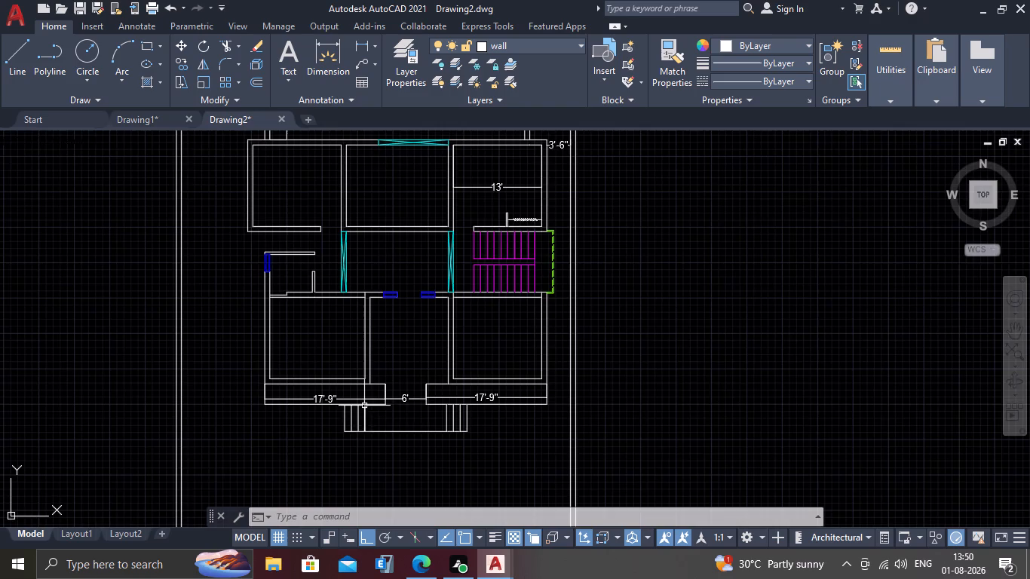
pyautogui.moveTo(348, 415); pyautogui.dragTo(339, 346, button='middle')
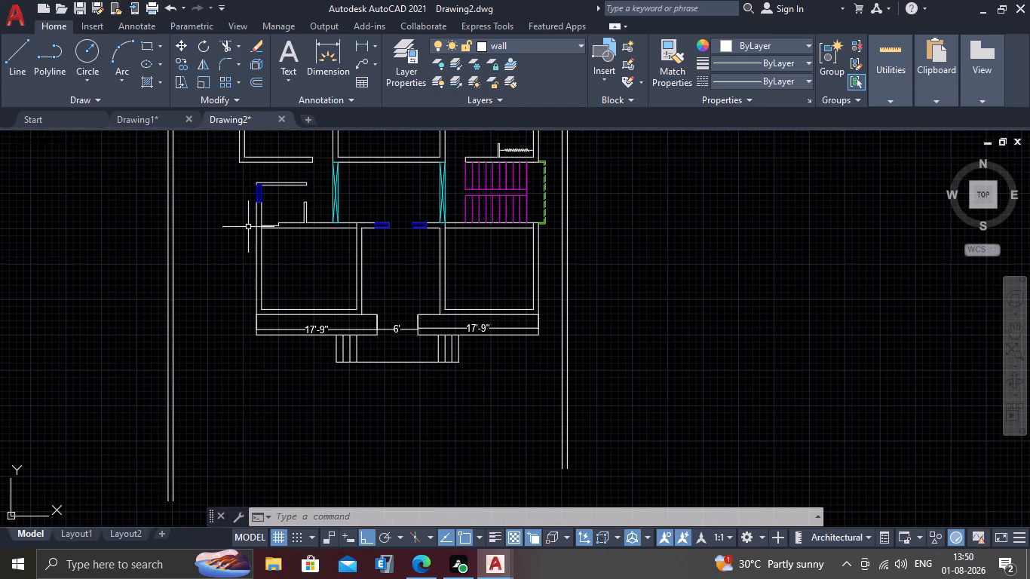
pyautogui.moveTo(243, 324); pyautogui.dragTo(241, 280, button='middle')
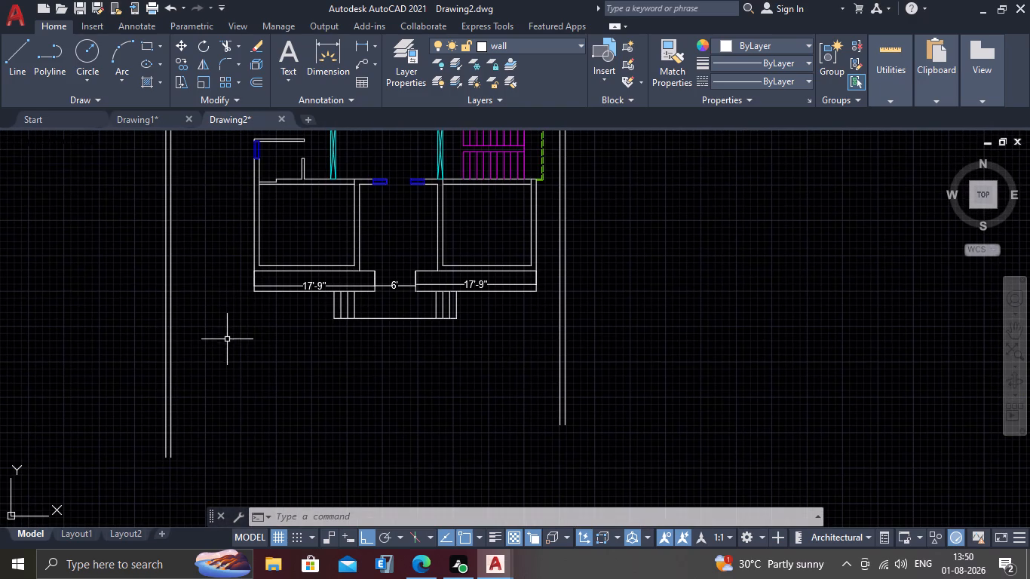
pyautogui.moveTo(226, 340); pyautogui.dragTo(201, 326, button='middle')
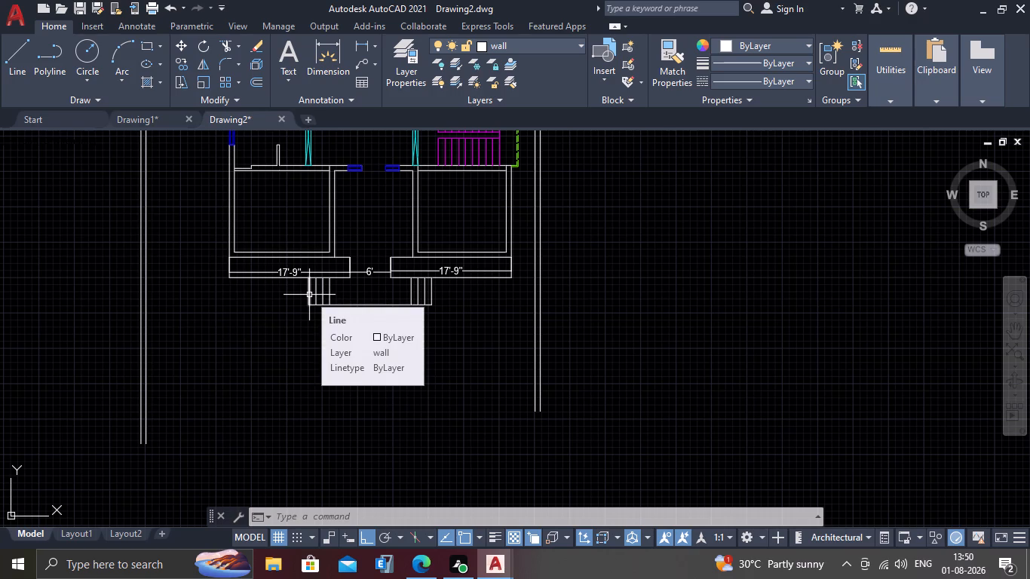
# Offset the front line of the entrance steps 6'1.5" outward, away from the house.
pyautogui.press('o')
pyautogui.press('Return')
pyautogui.scroll(2, 325, 320)
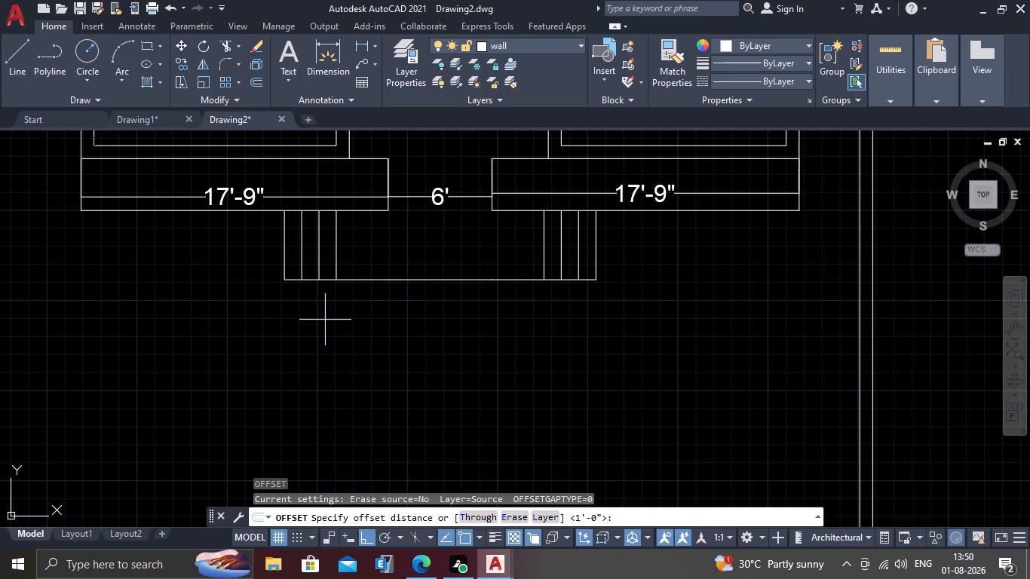
pyautogui.write("6'")
pyautogui.write('1.5"')
pyautogui.press('Return')
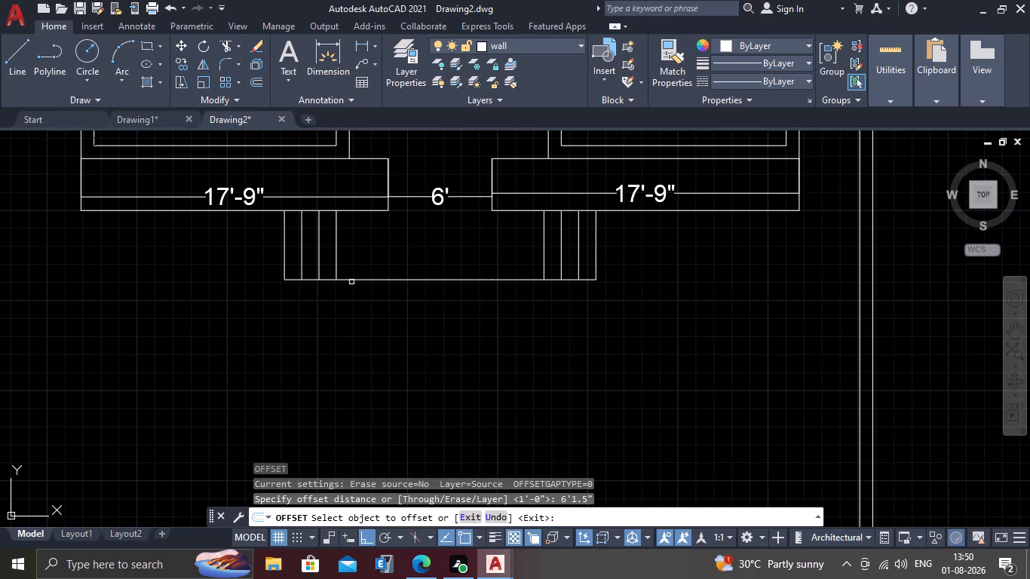
pyautogui.click(361, 281)
pyautogui.click(328, 430)
pyautogui.press('Escape')
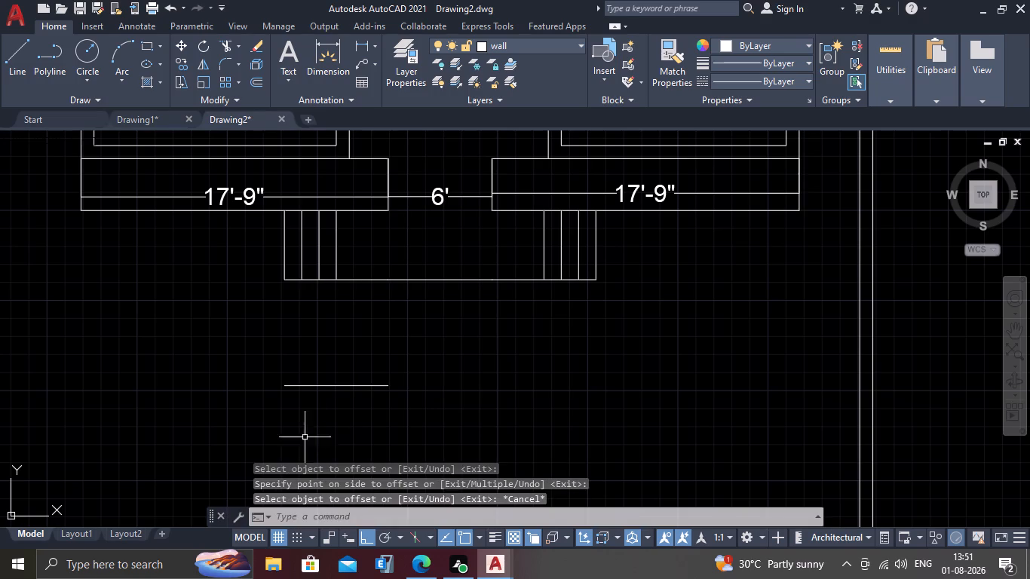
# Extend the new offset line in both directions to the inner lines of the side boundary walls.
pyautogui.scroll(-1, 279, 471)
pyautogui.moveTo(270, 470); pyautogui.dragTo(318, 394, button='middle')
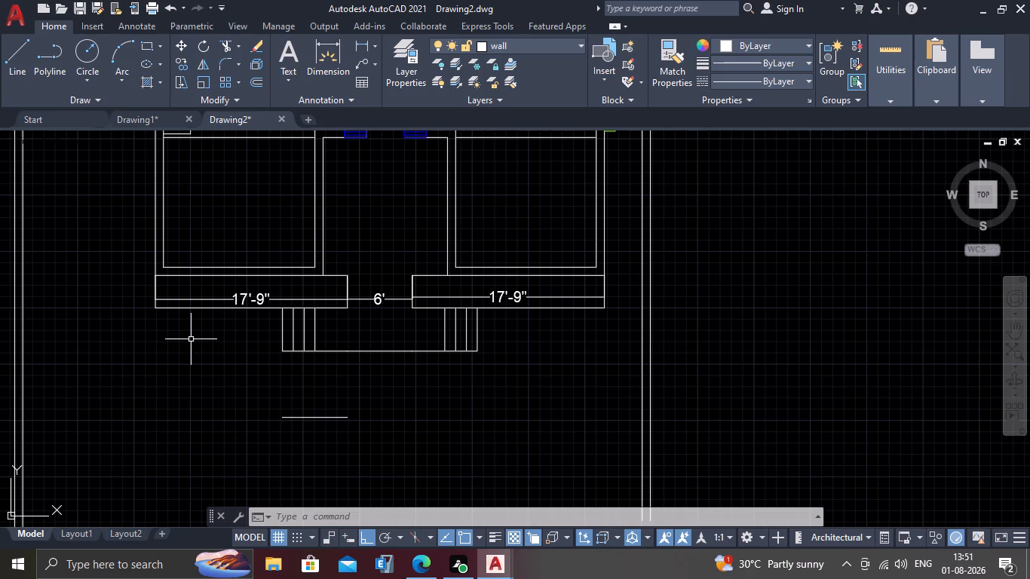
pyautogui.write('ex')
pyautogui.press('Return')
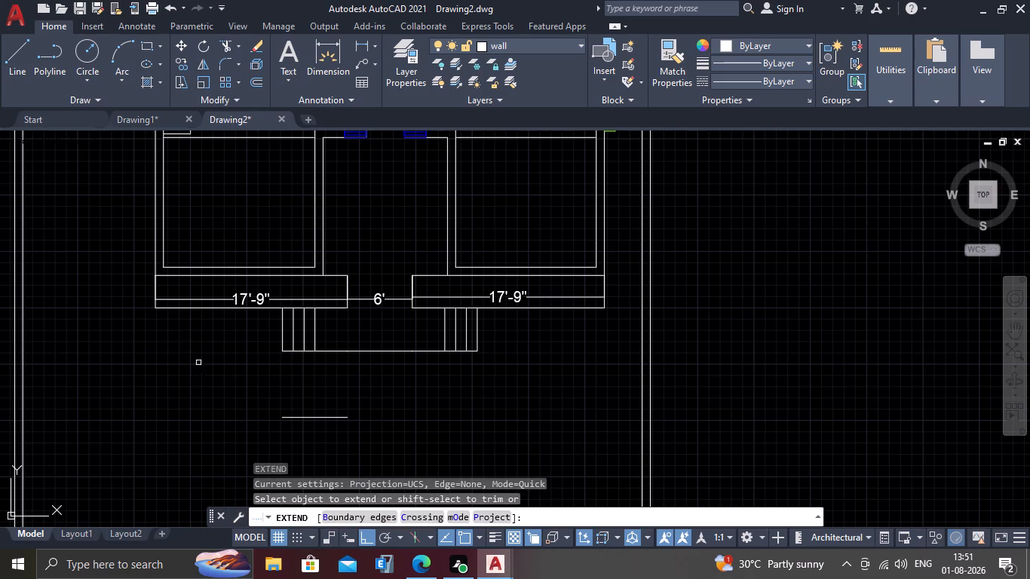
pyautogui.click(310, 416)
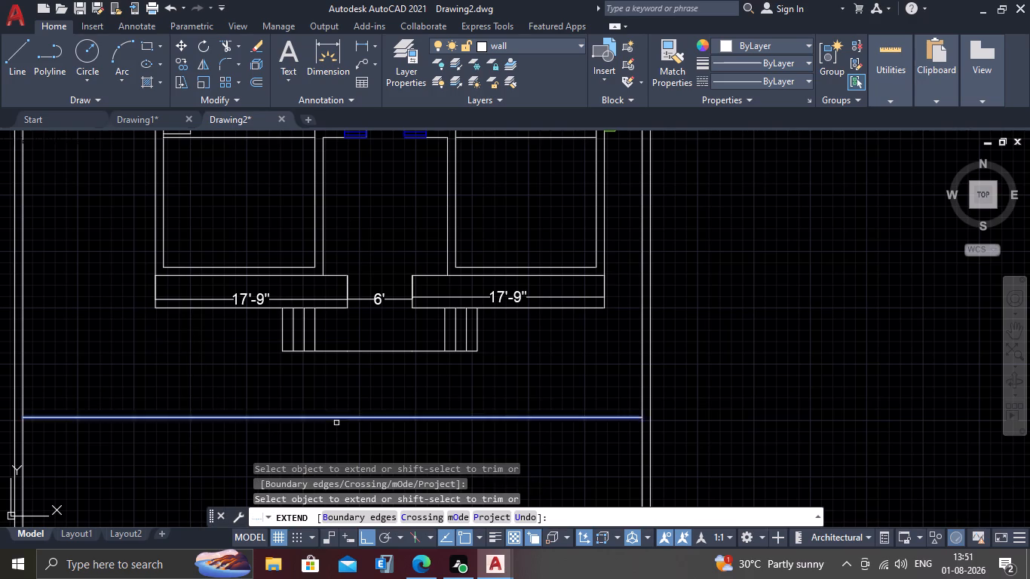
pyautogui.click(339, 417)
pyautogui.press('Escape')
# Offset the extended front boundary line 9" outward to form the wall thickness.
pyautogui.scroll(-3, 306, 419)
pyautogui.moveTo(293, 434); pyautogui.dragTo(304, 371, button='middle')
pyautogui.scroll(1, 300, 373)
pyautogui.press('o')
pyautogui.press('Return')
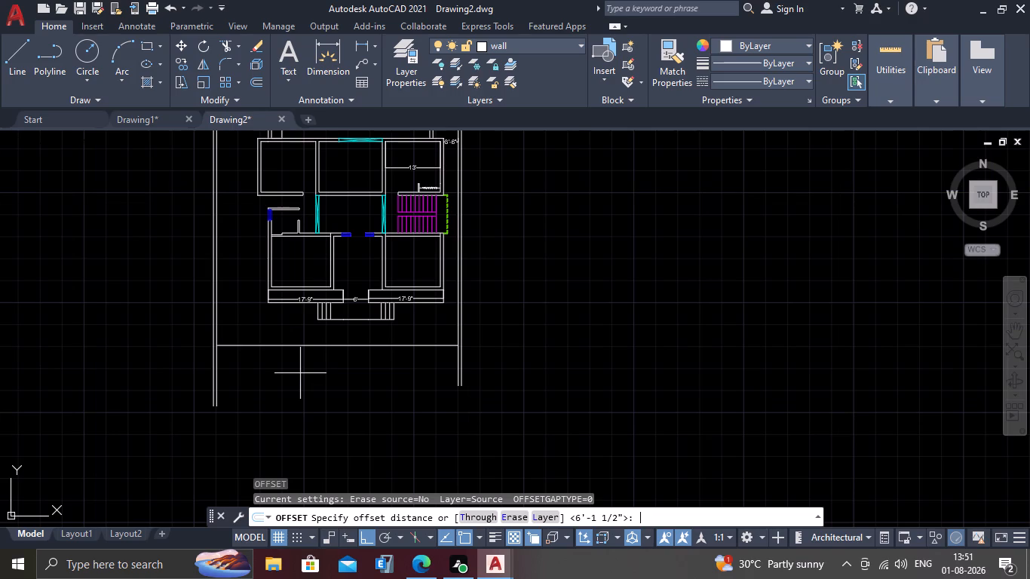
pyautogui.write("9'")
pyautogui.press('BackSpace')
pyautogui.hotkey('shift', '"')
pyautogui.press('Return')
pyautogui.click(336, 347)
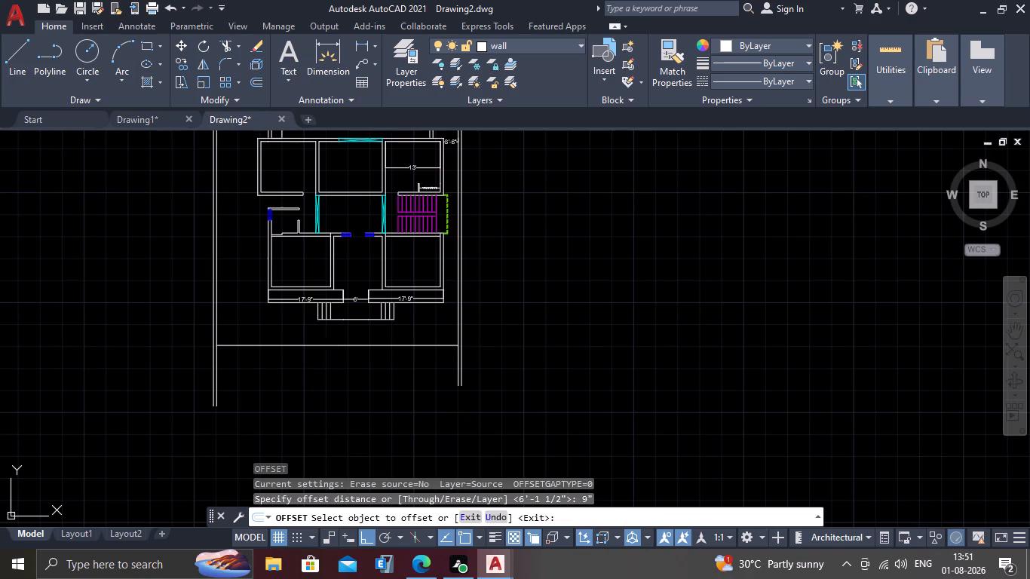
pyautogui.click(330, 375)
pyautogui.press('Escape')
# Extend both front boundary wall lines at each end to the outer lines of the side boundary walls.
pyautogui.scroll(-1, 294, 394)
pyautogui.scroll(2, 262, 394)
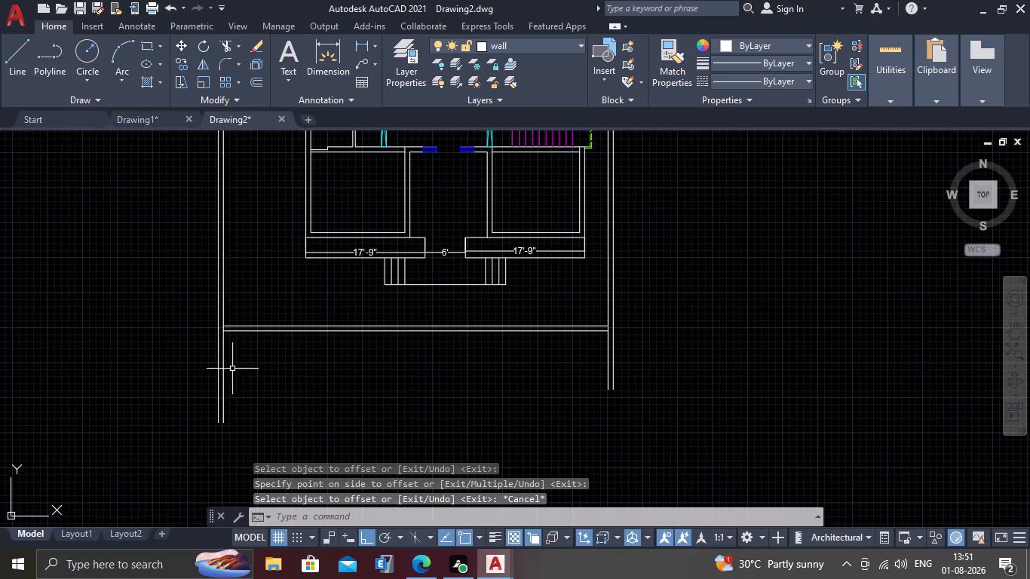
pyautogui.scroll(3, 220, 363)
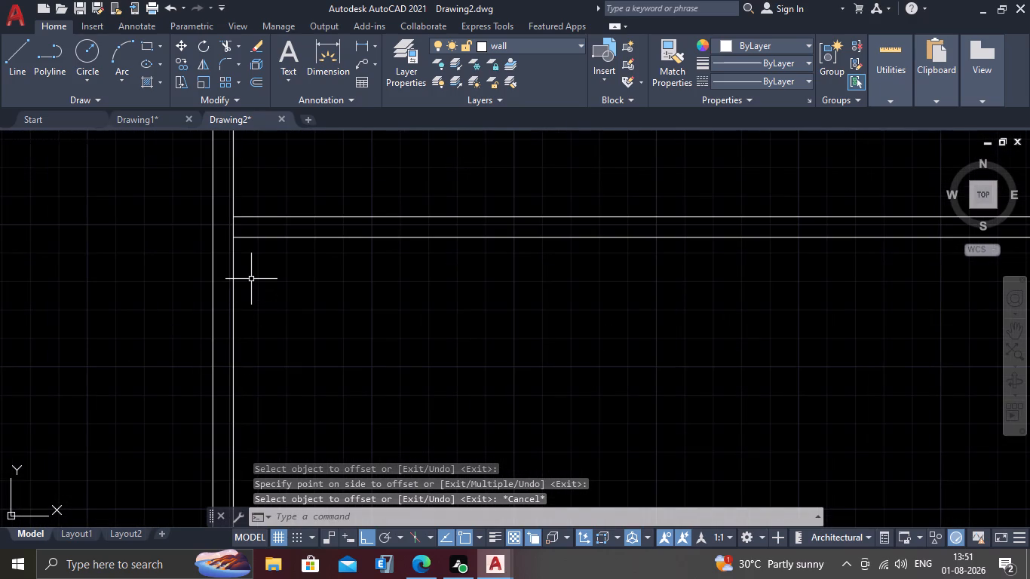
pyautogui.write('ex')
pyautogui.press('Return')
pyautogui.click(271, 201)
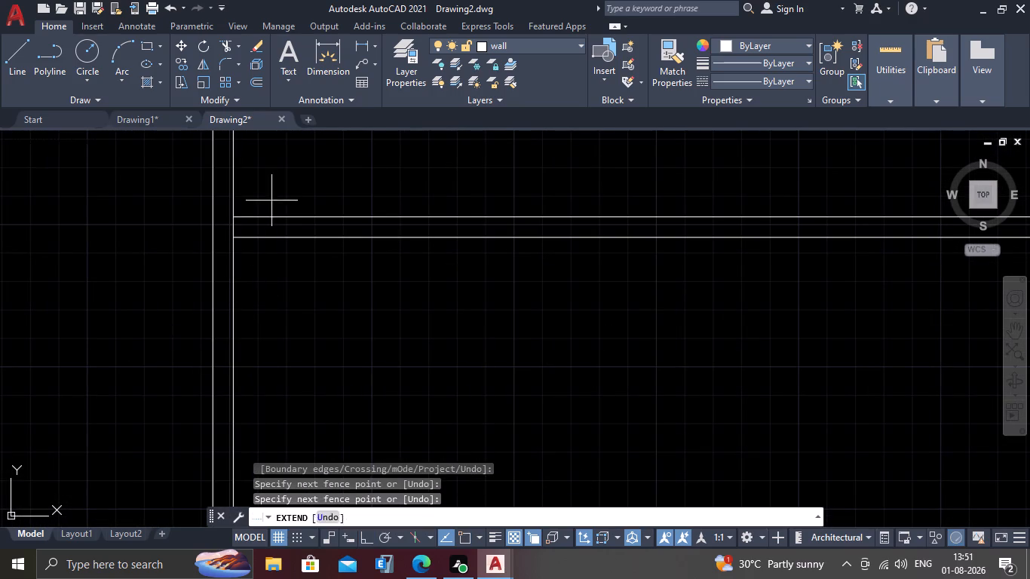
pyautogui.click(273, 297)
pyautogui.scroll(-3, 275, 285)
pyautogui.scroll(2, 625, 249)
pyautogui.click(618, 266)
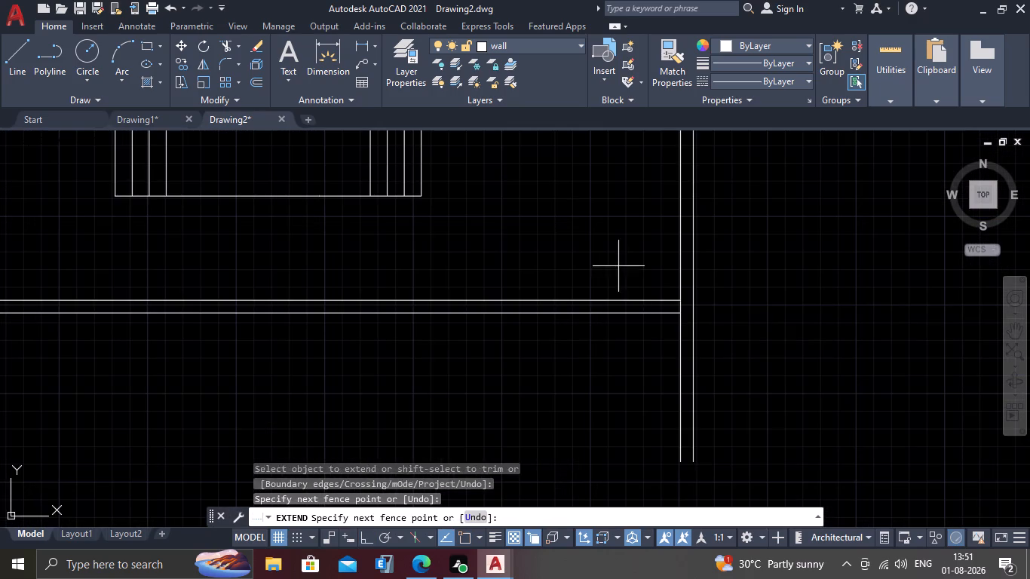
pyautogui.click(615, 345)
pyautogui.press('Escape')
# Trim the right and left boundary wall lines that run past the front boundary wall.
pyautogui.scroll(-2, 415, 359)
pyautogui.moveTo(401, 394); pyautogui.dragTo(439, 360, button='middle')
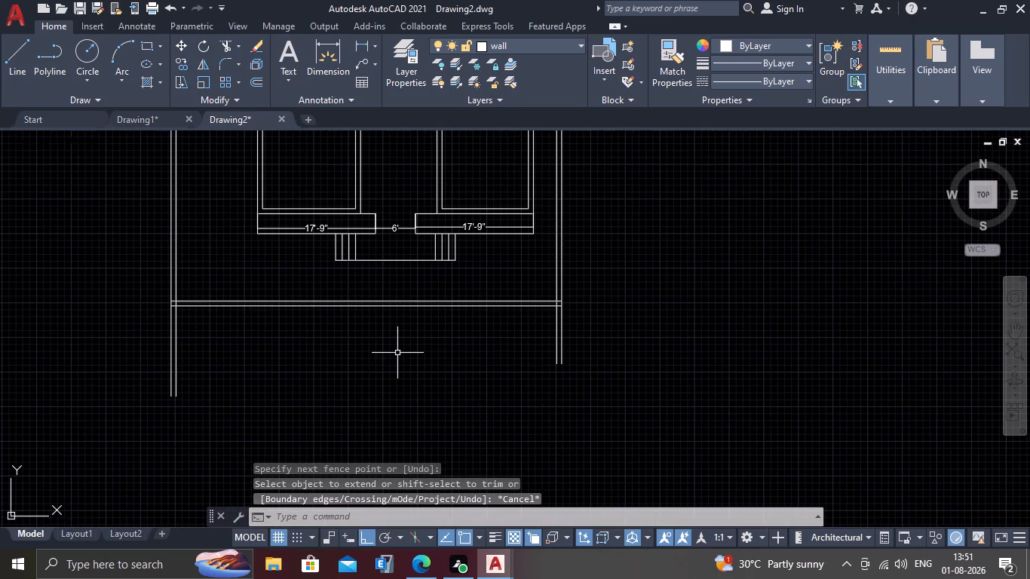
pyautogui.write('tr')
pyautogui.press('Return')
pyautogui.scroll(3, 412, 372)
pyautogui.scroll(-2, 629, 342)
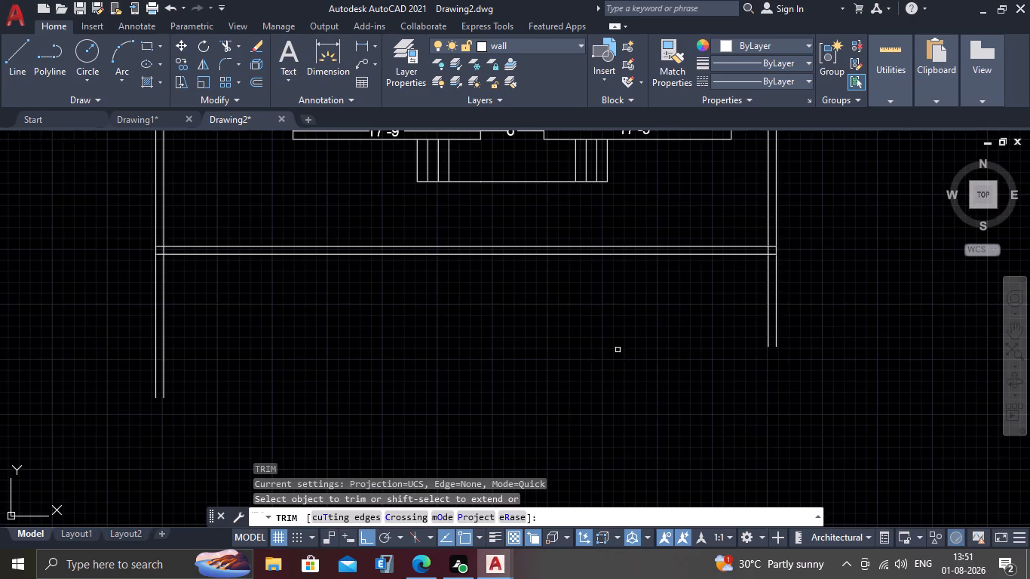
pyautogui.click(847, 300)
pyautogui.click(647, 305)
pyautogui.scroll(-2, 581, 330)
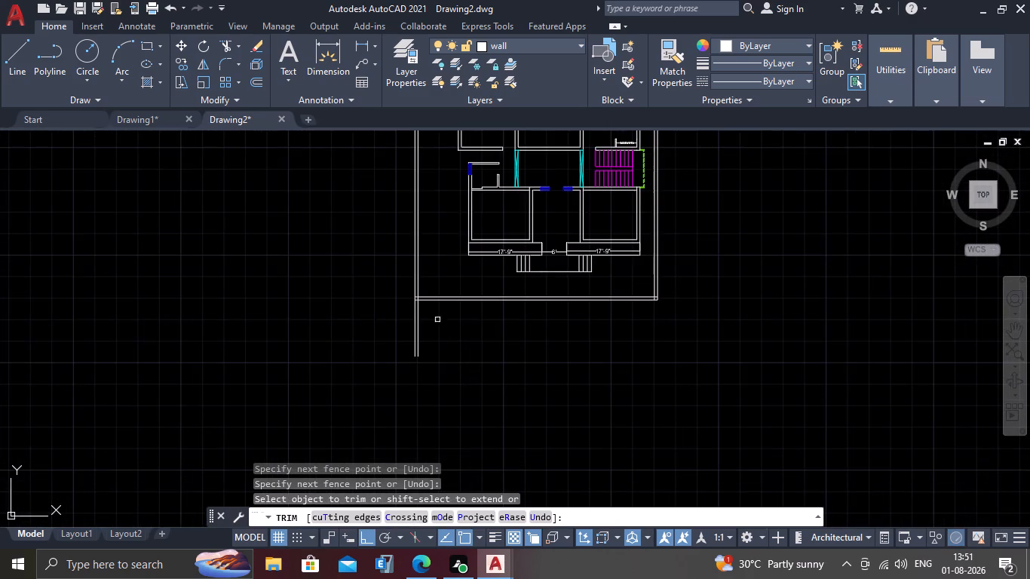
pyautogui.scroll(2, 438, 320)
pyautogui.moveTo(424, 323); pyautogui.dragTo(412, 323)
pyautogui.click(273, 298)
# Trim the overlapping inner wall lines inside the front boundary wall's left corner.
pyautogui.scroll(2, 397, 282)
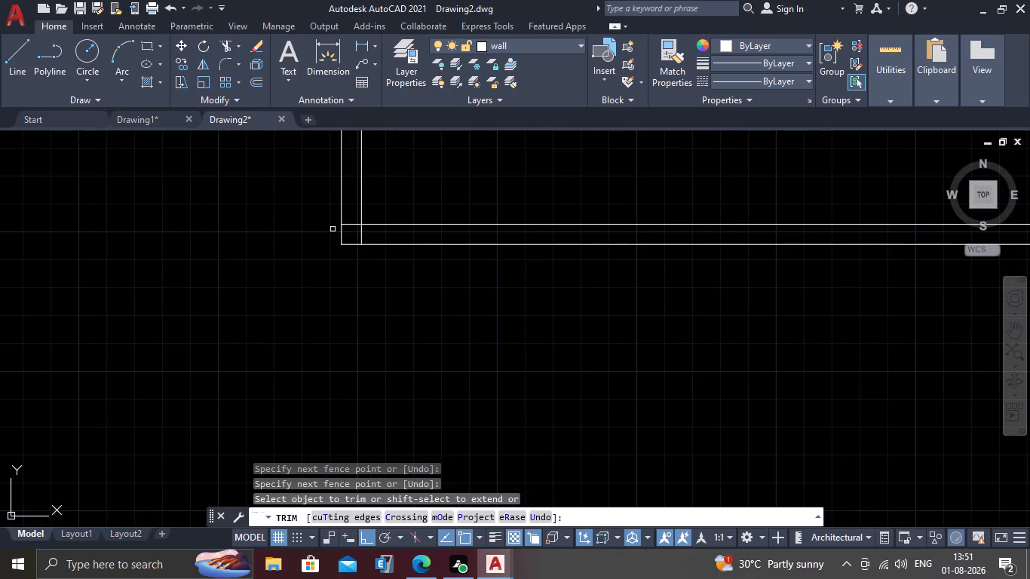
pyautogui.scroll(2, 358, 222)
pyautogui.click(342, 225)
pyautogui.click(340, 252)
pyautogui.scroll(-4, 340, 252)
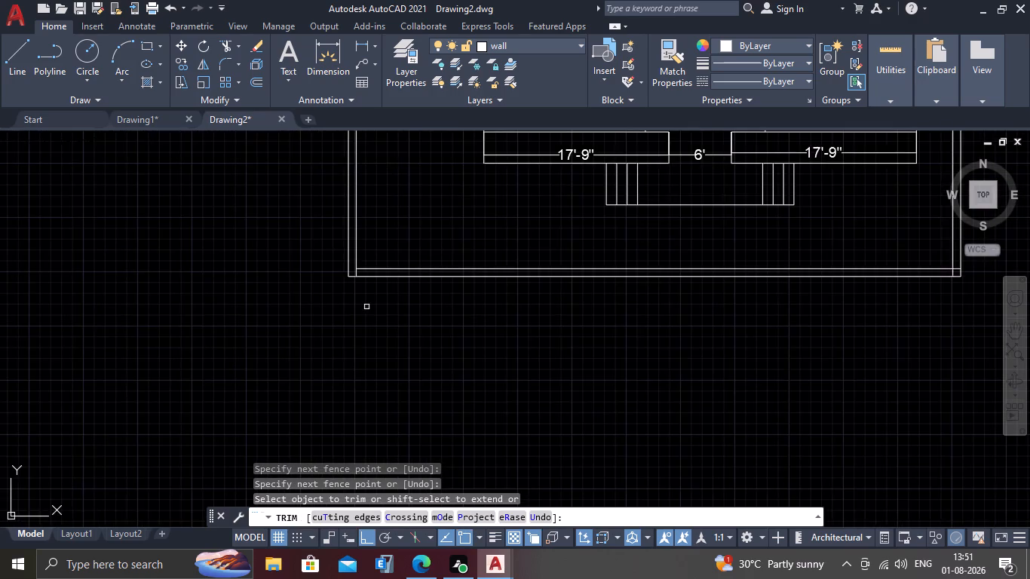
pyautogui.moveTo(369, 307); pyautogui.dragTo(152, 307, button='middle')
pyautogui.scroll(4, 132, 267)
pyautogui.click(155, 286)
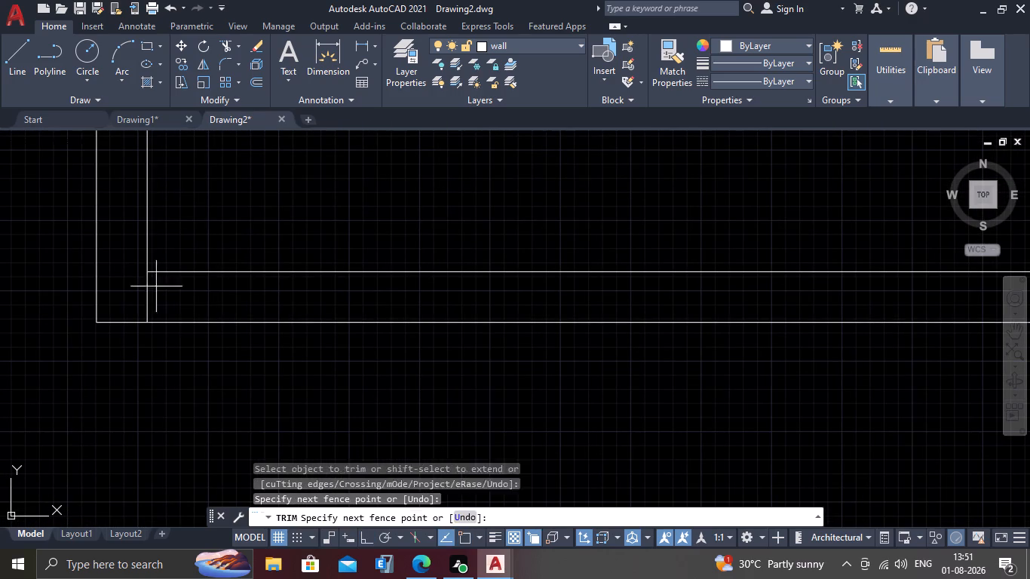
pyautogui.click(115, 291)
# Trim the overlapping inner wall lines inside the front boundary wall's right corner.
pyautogui.scroll(-3, 136, 294)
pyautogui.scroll(-2, 219, 319)
pyautogui.moveTo(480, 369); pyautogui.dragTo(343, 378, button='middle')
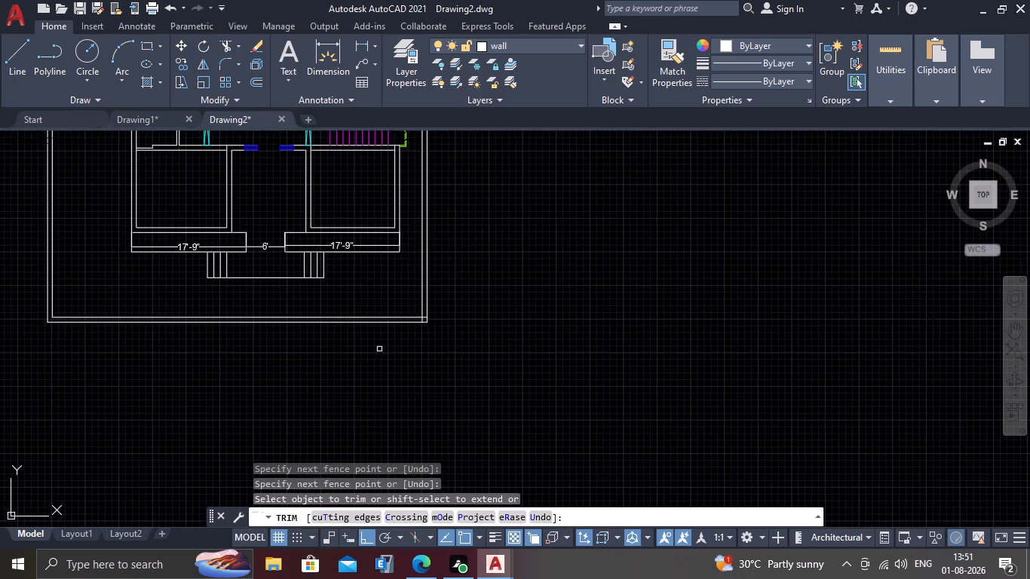
pyautogui.scroll(3, 348, 312)
pyautogui.scroll(2, 660, 386)
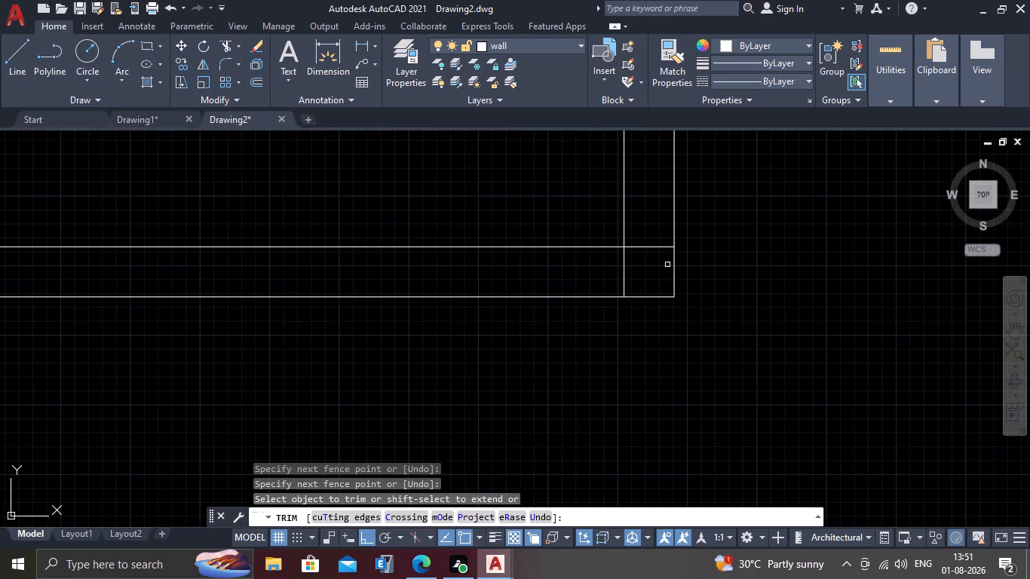
pyautogui.click(660, 233)
pyautogui.click(639, 265)
pyautogui.click(598, 274)
pyautogui.click(629, 271)
pyautogui.press('Escape')
# Draw a vertical line from the right corner's inner intersection down to the front boundary wall's outer line.
pyautogui.press('l')
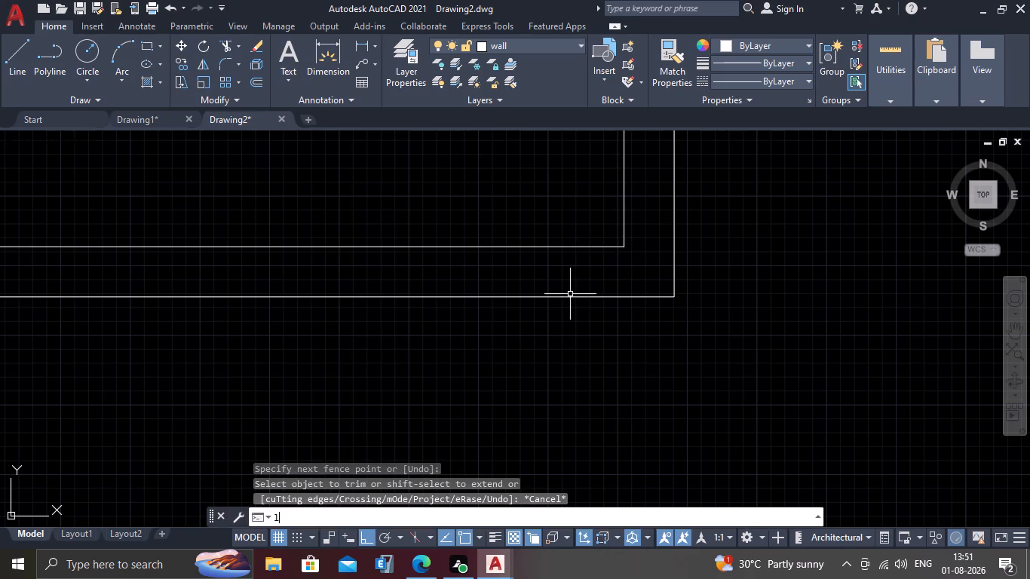
pyautogui.press('Return')
pyautogui.scroll(2, 639, 291)
pyautogui.click(602, 178)
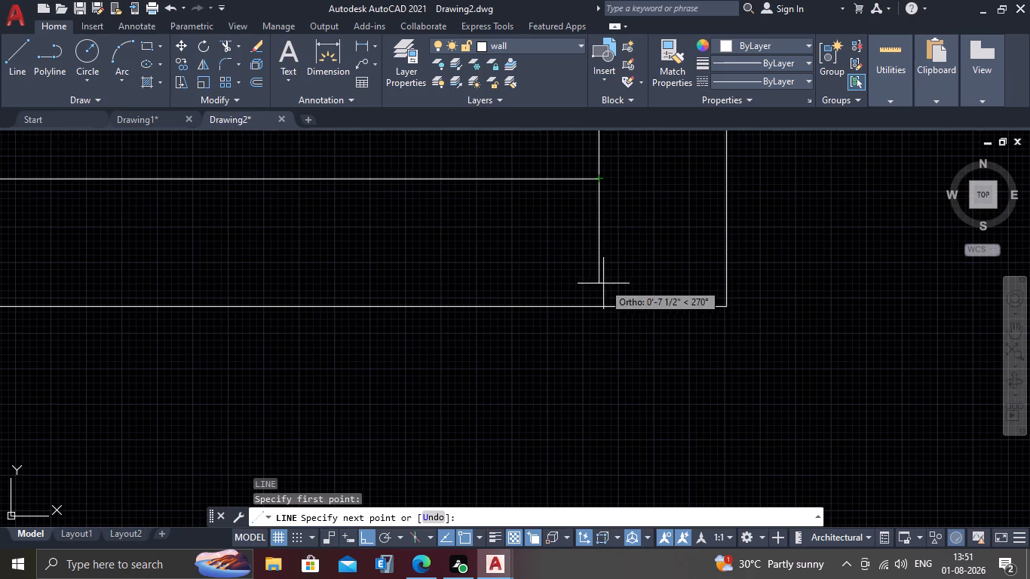
pyautogui.click(603, 313)
pyautogui.press('Escape')
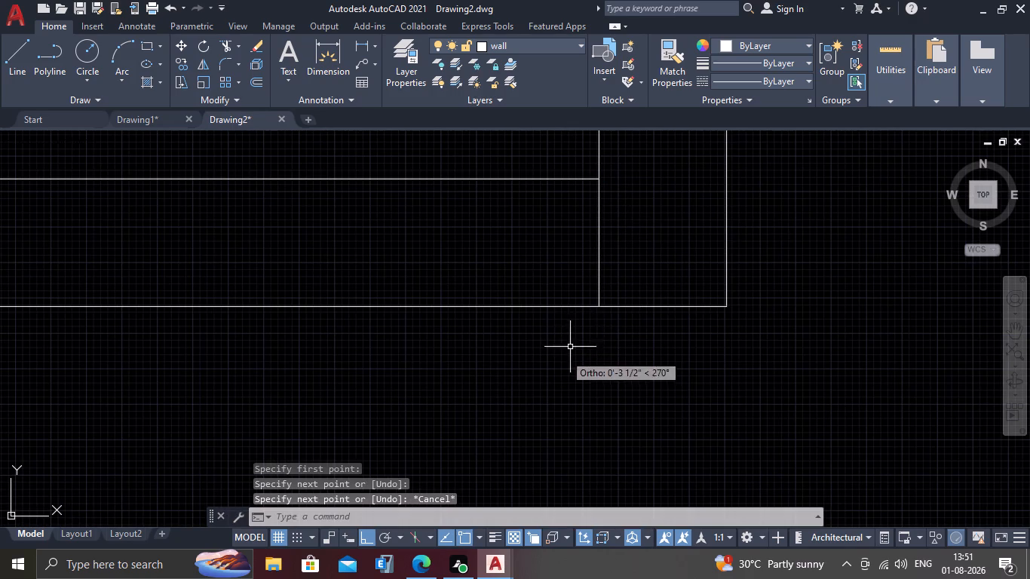
# Draw a vertical line from the left corner's inner intersection down to the front boundary wall's outer line.
pyautogui.scroll(2, 596, 329)
pyautogui.scroll(-5, 551, 305)
pyautogui.moveTo(351, 329); pyautogui.dragTo(594, 299, button='middle')
pyautogui.scroll(-2, 487, 308)
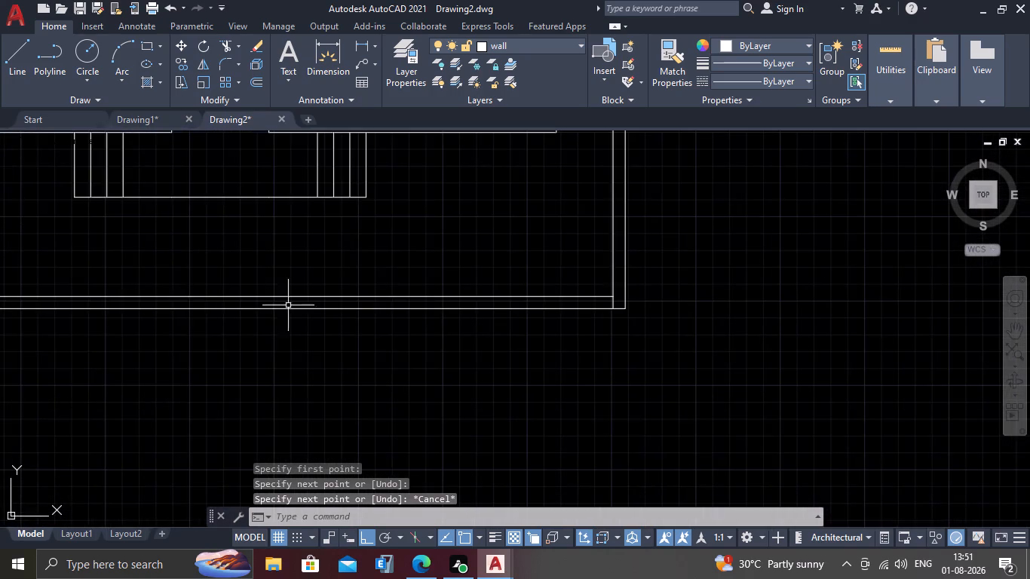
pyautogui.moveTo(216, 305); pyautogui.dragTo(458, 306, button='middle')
pyautogui.moveTo(28, 299); pyautogui.dragTo(458, 316, button='middle')
pyautogui.scroll(2, 351, 345)
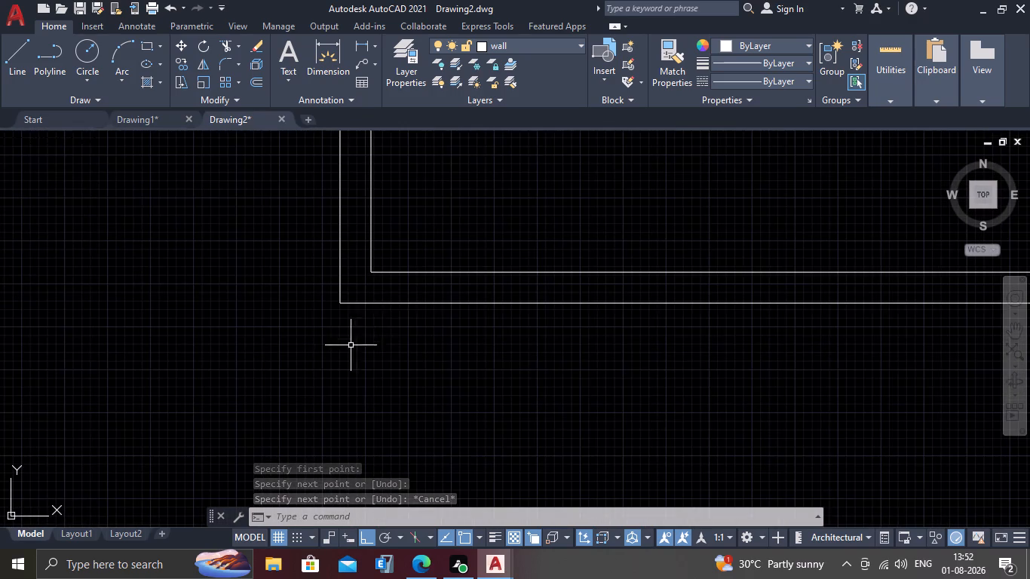
pyautogui.press('l')
pyautogui.press('Return')
pyautogui.scroll(4, 406, 299)
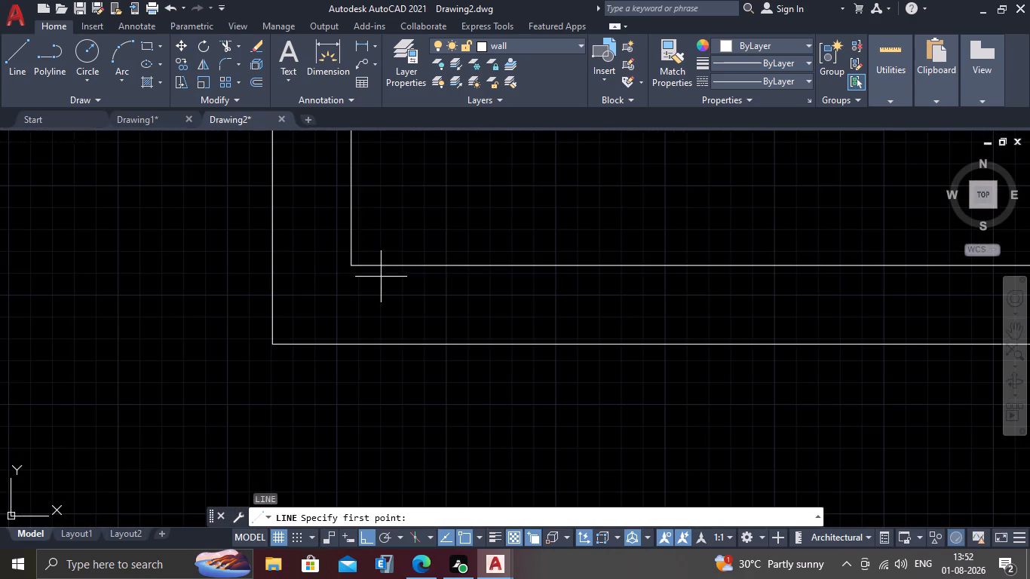
pyautogui.moveTo(352, 265); pyautogui.dragTo(352, 281)
pyautogui.click(350, 340)
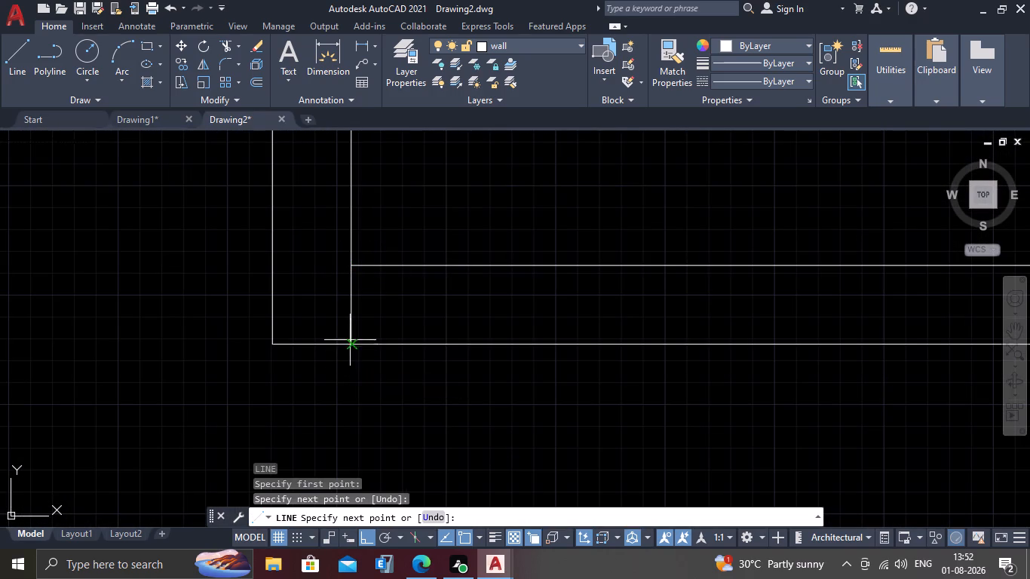
pyautogui.press('Escape')
# Offset the left corner's short vertical line 8' to the right inside the front boundary wall.
pyautogui.scroll(-3, 338, 389)
pyautogui.moveTo(357, 384); pyautogui.dragTo(231, 338, button='middle')
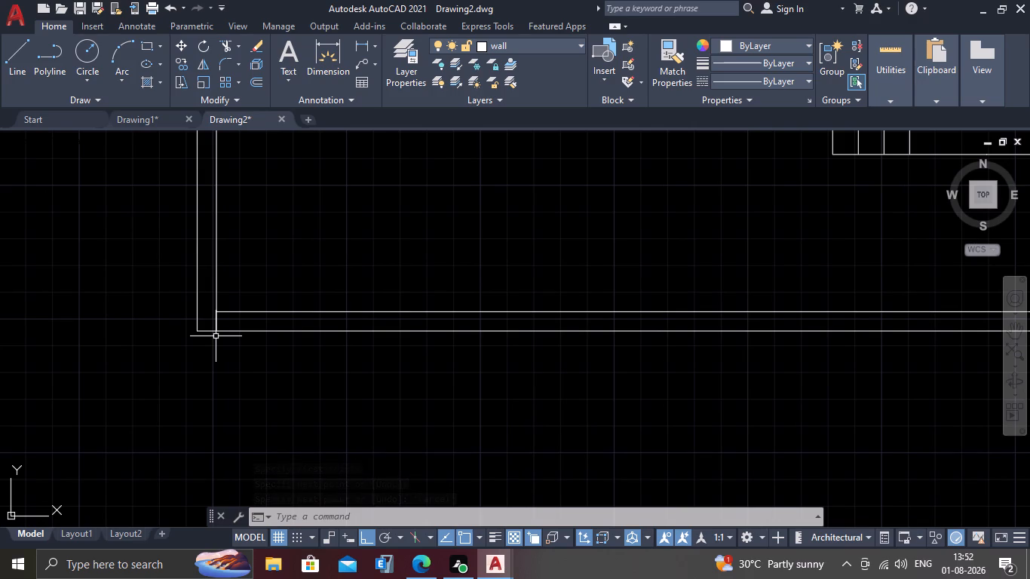
pyautogui.press('o')
pyautogui.press('Return')
pyautogui.write("8'")
pyautogui.press('Return')
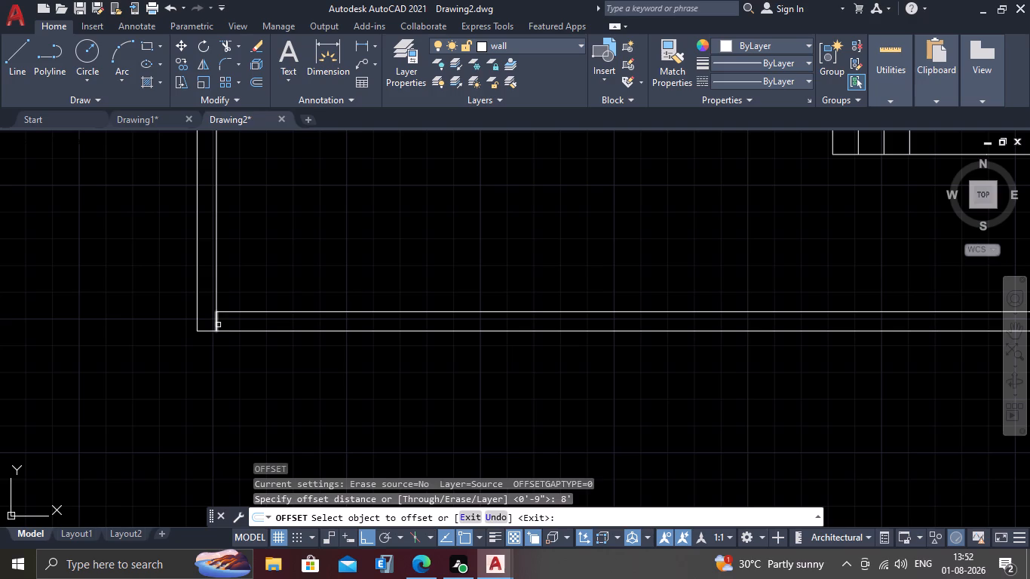
pyautogui.moveTo(217, 324); pyautogui.dragTo(234, 324)
pyautogui.click(330, 322)
pyautogui.scroll(-2, 315, 357)
pyautogui.moveTo(320, 364); pyautogui.dragTo(262, 376, button='middle')
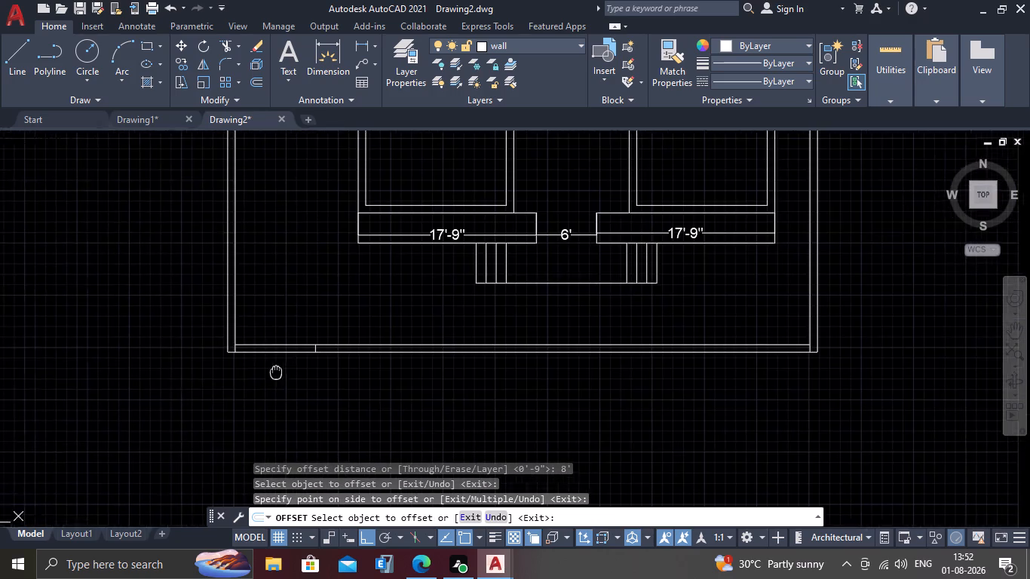
pyautogui.moveTo(262, 376); pyautogui.dragTo(196, 394, button='middle')
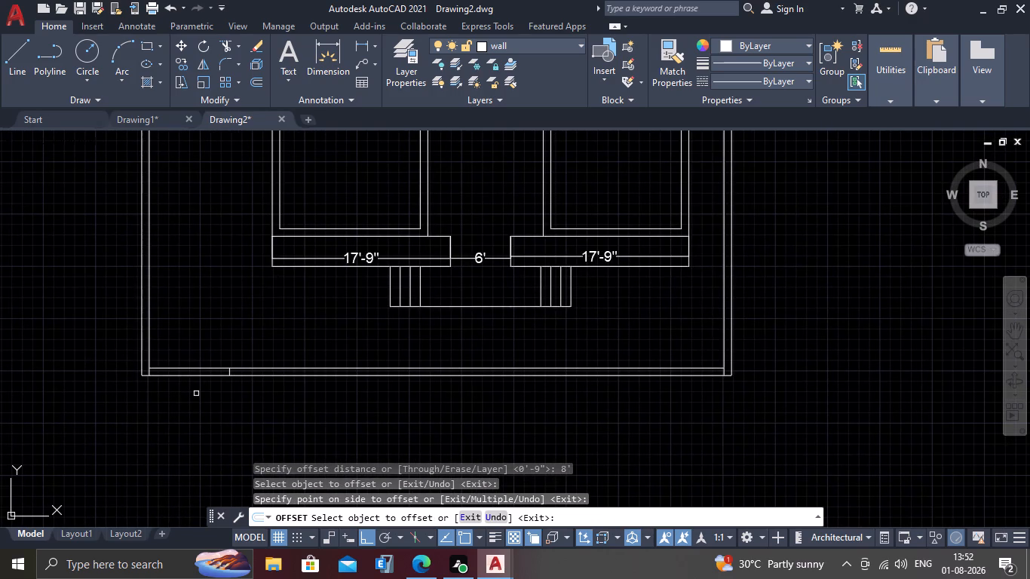
pyautogui.press('Escape')
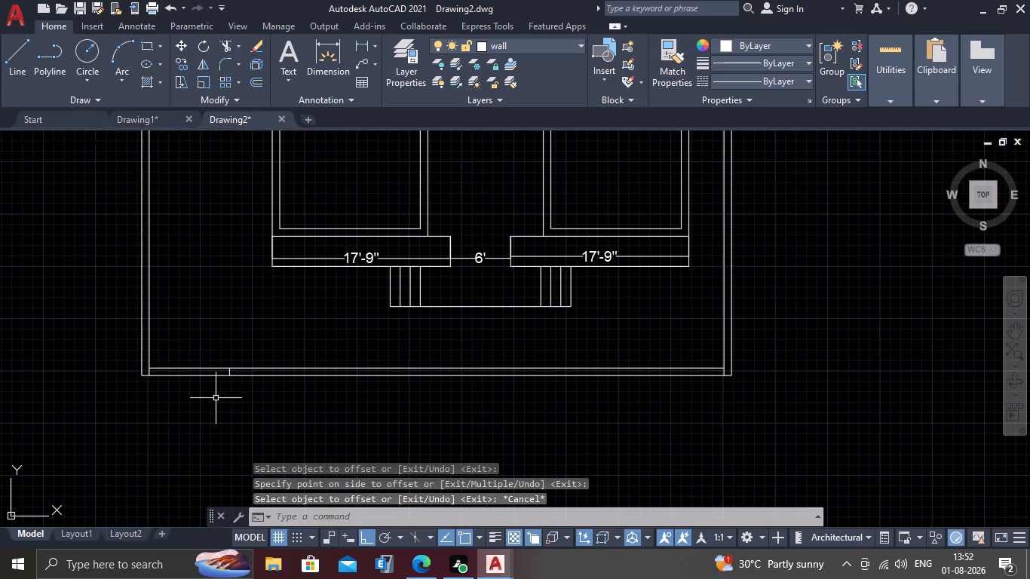
# Offset the short vertical line 8' from the left corner by 9" to the right.
pyautogui.scroll(2, 217, 397)
pyautogui.moveTo(225, 397); pyautogui.dragTo(196, 412, button='middle')
pyautogui.press('o')
pyautogui.press('Return')
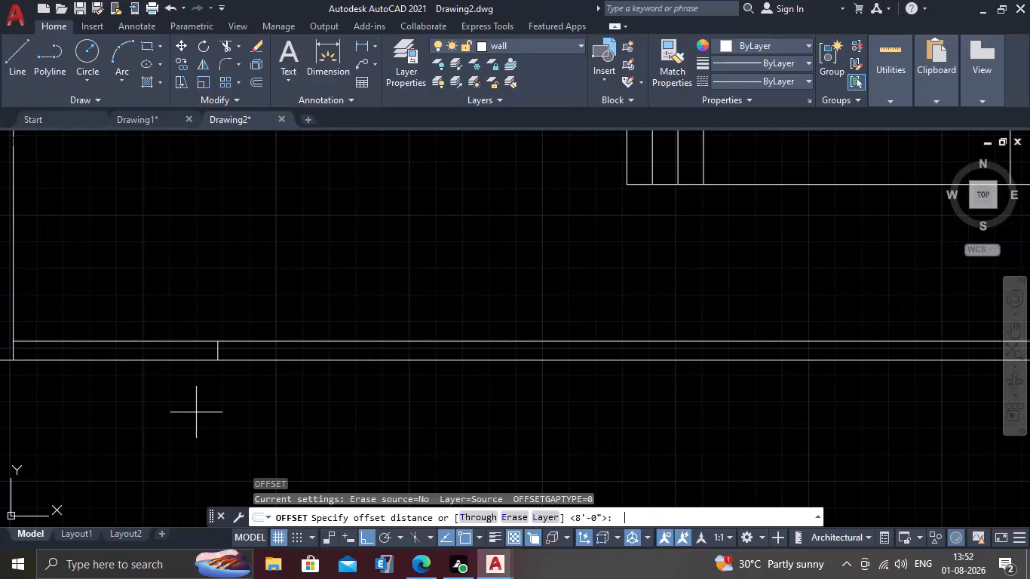
pyautogui.scroll(2, 223, 361)
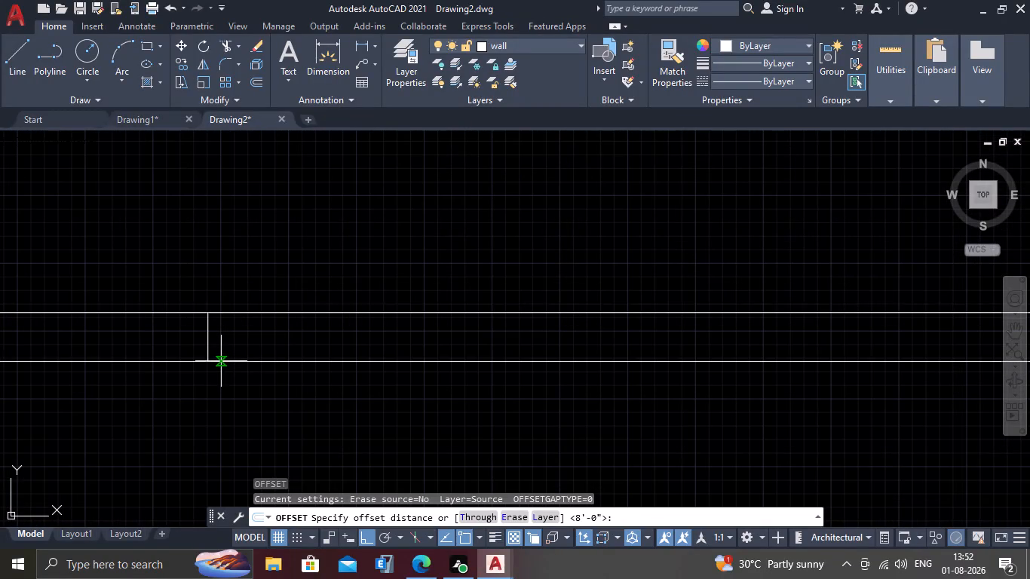
pyautogui.write('9"')
pyautogui.press('Return')
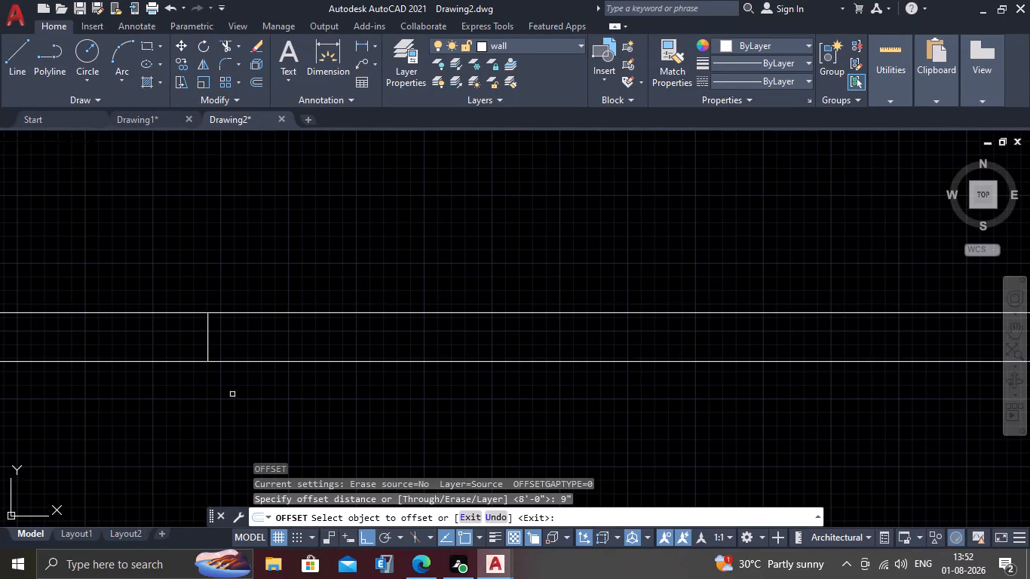
pyautogui.click(207, 341)
pyautogui.click(247, 334)
pyautogui.press('Escape')
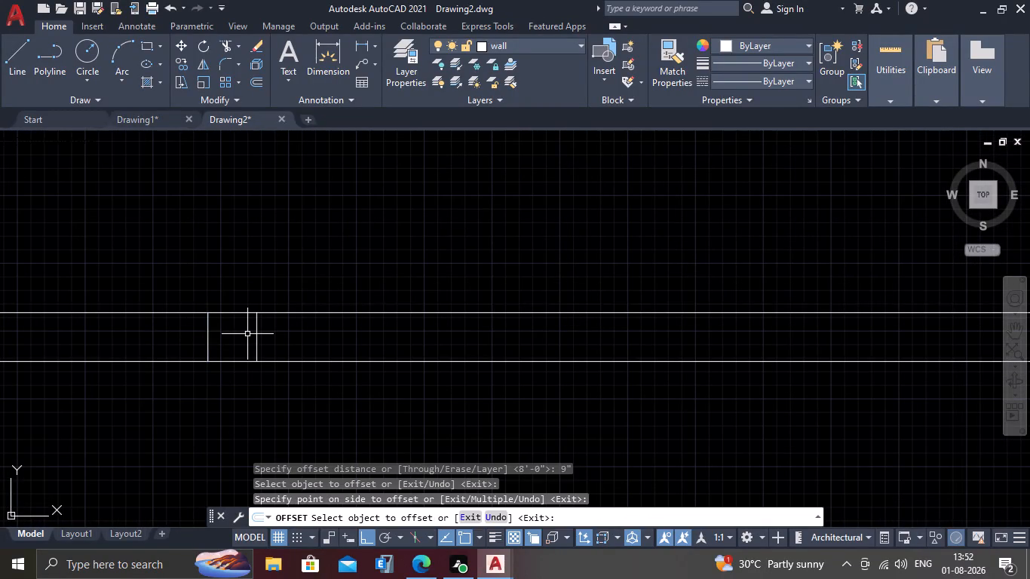
# Offset the second line of the 9" pair by 3'6" to the right within the front boundary wall.
pyautogui.press('o')
pyautogui.press('Return')
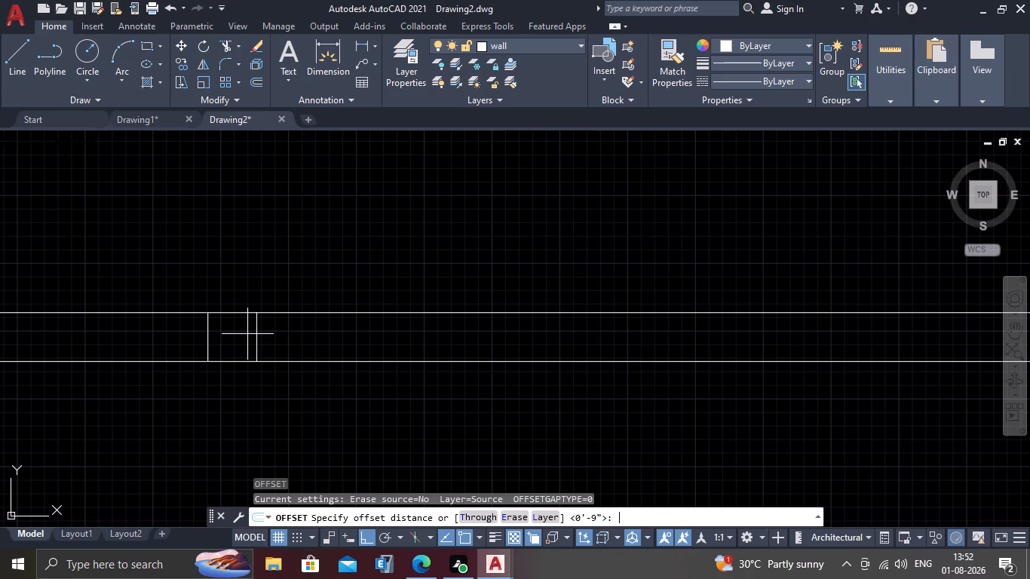
pyautogui.write("3'")
pyautogui.write('6"')
pyautogui.press('Return')
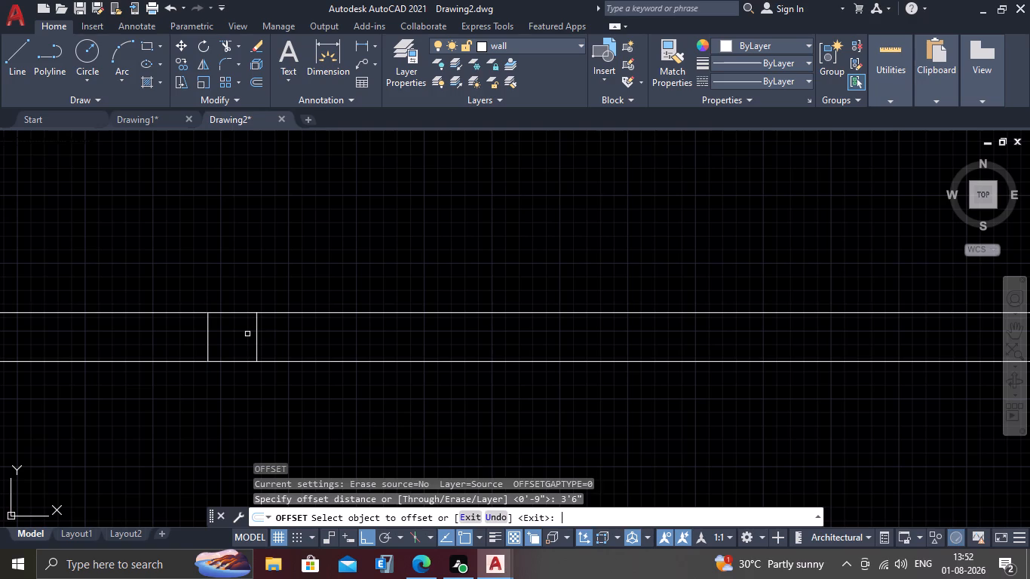
pyautogui.click(256, 346)
pyautogui.click(309, 354)
pyautogui.scroll(1, 306, 361)
pyautogui.scroll(-1, 306, 361)
pyautogui.scroll(-2, 247, 454)
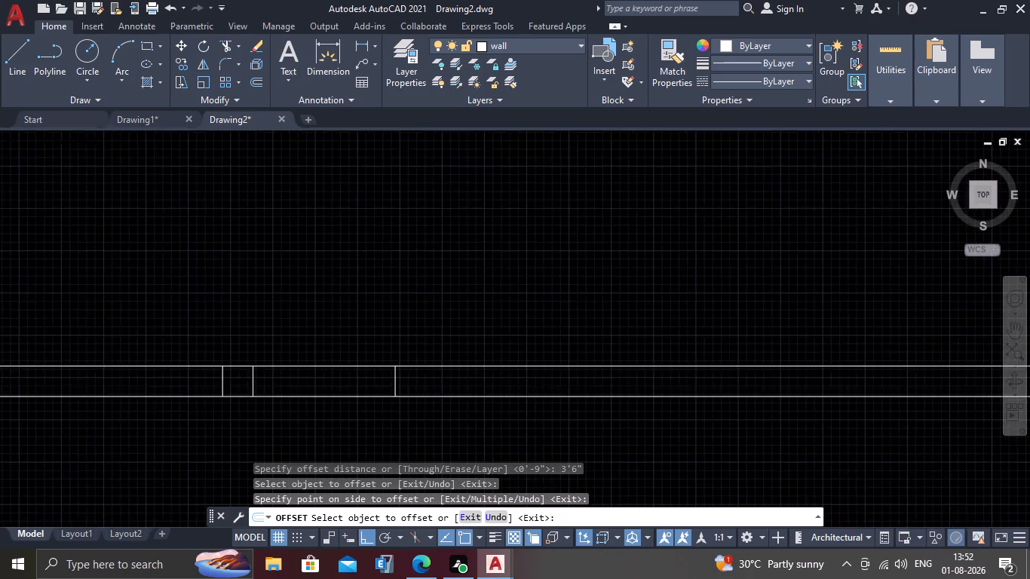
pyautogui.scroll(-2, 259, 433)
pyautogui.moveTo(256, 432); pyautogui.dragTo(231, 376, button='middle')
pyautogui.press('Escape')
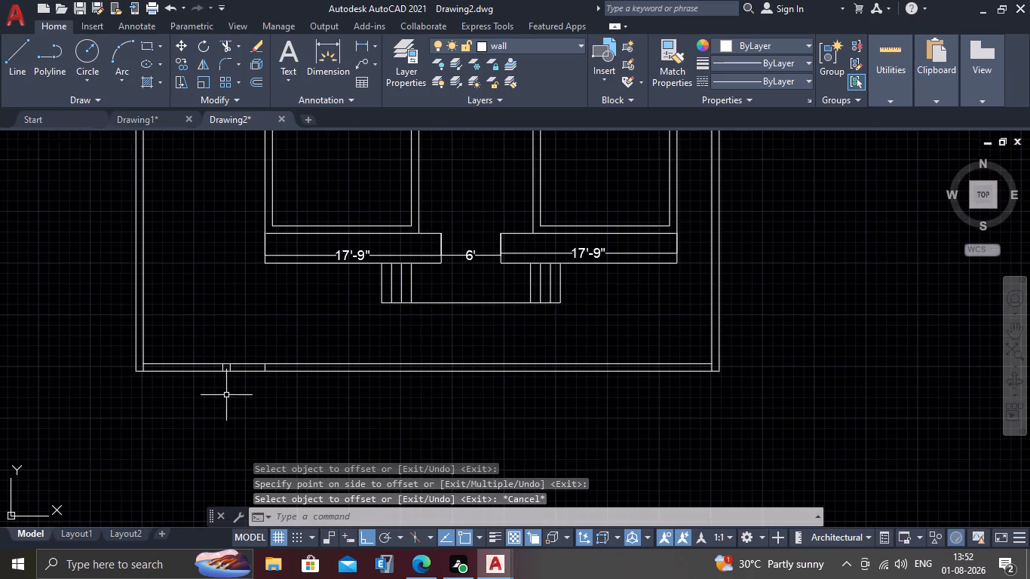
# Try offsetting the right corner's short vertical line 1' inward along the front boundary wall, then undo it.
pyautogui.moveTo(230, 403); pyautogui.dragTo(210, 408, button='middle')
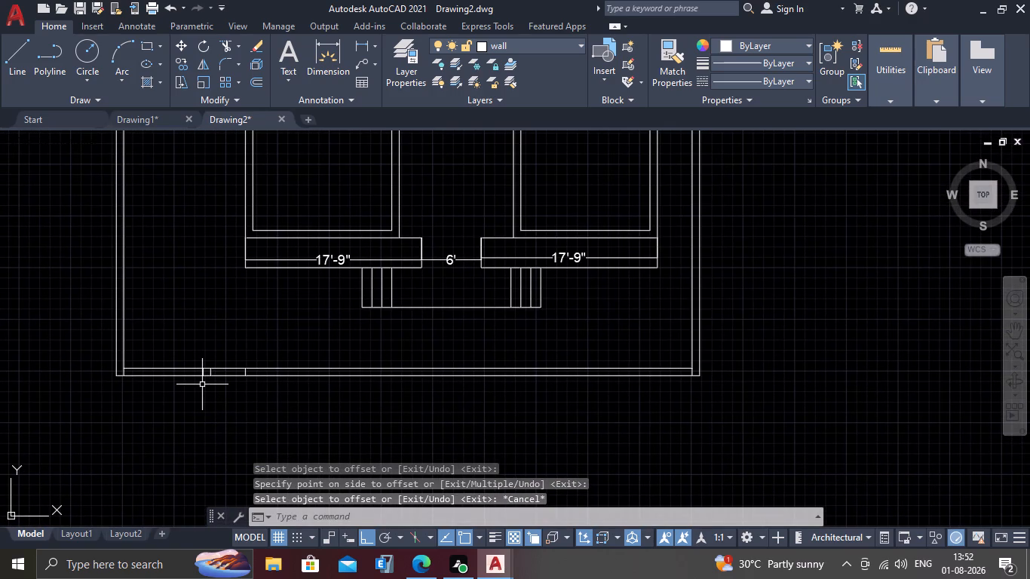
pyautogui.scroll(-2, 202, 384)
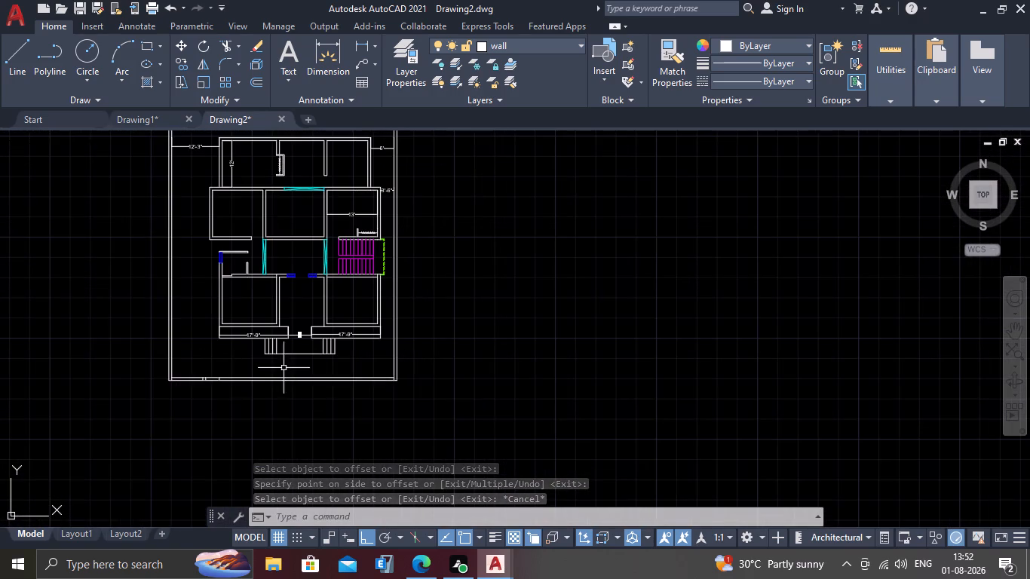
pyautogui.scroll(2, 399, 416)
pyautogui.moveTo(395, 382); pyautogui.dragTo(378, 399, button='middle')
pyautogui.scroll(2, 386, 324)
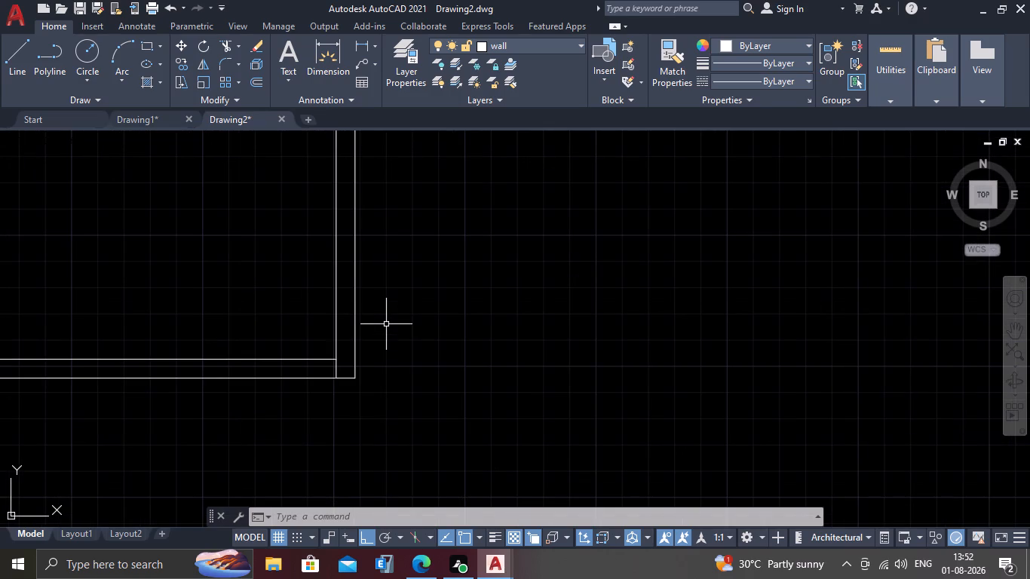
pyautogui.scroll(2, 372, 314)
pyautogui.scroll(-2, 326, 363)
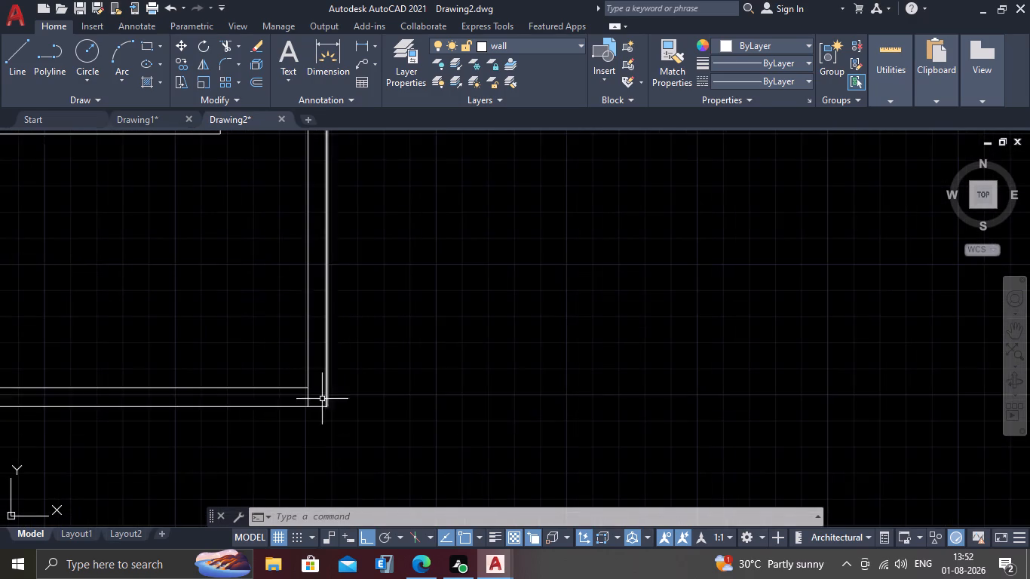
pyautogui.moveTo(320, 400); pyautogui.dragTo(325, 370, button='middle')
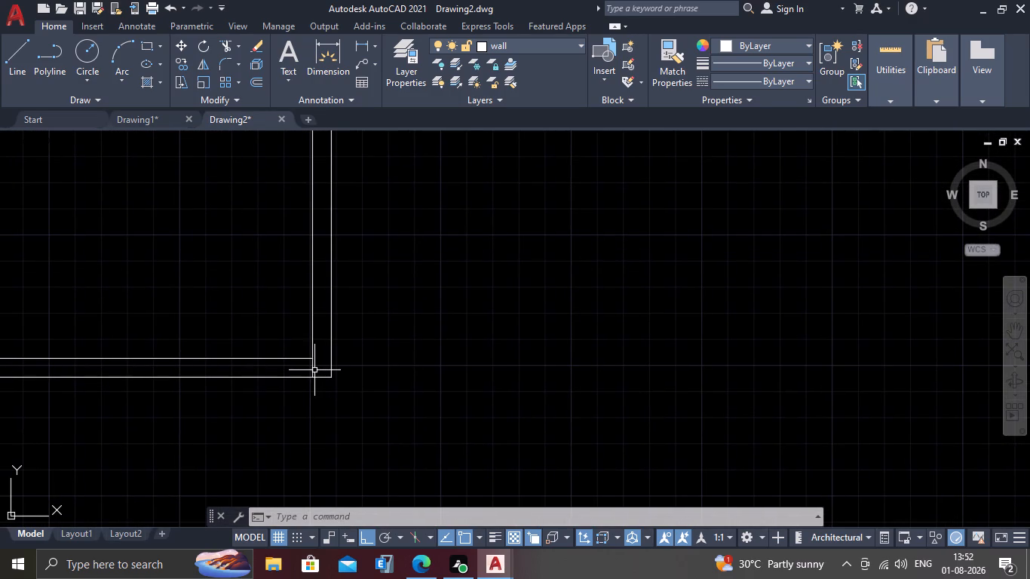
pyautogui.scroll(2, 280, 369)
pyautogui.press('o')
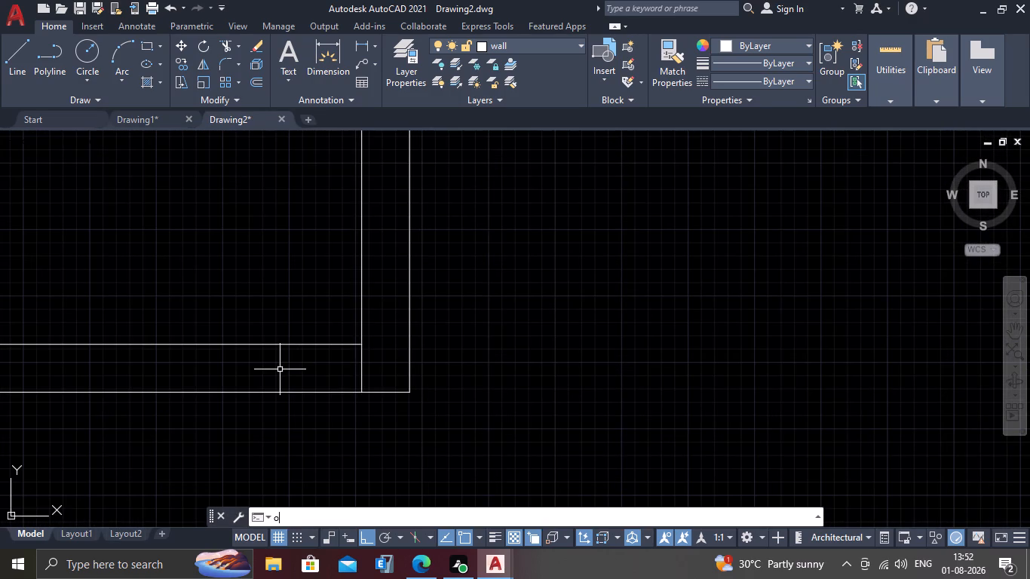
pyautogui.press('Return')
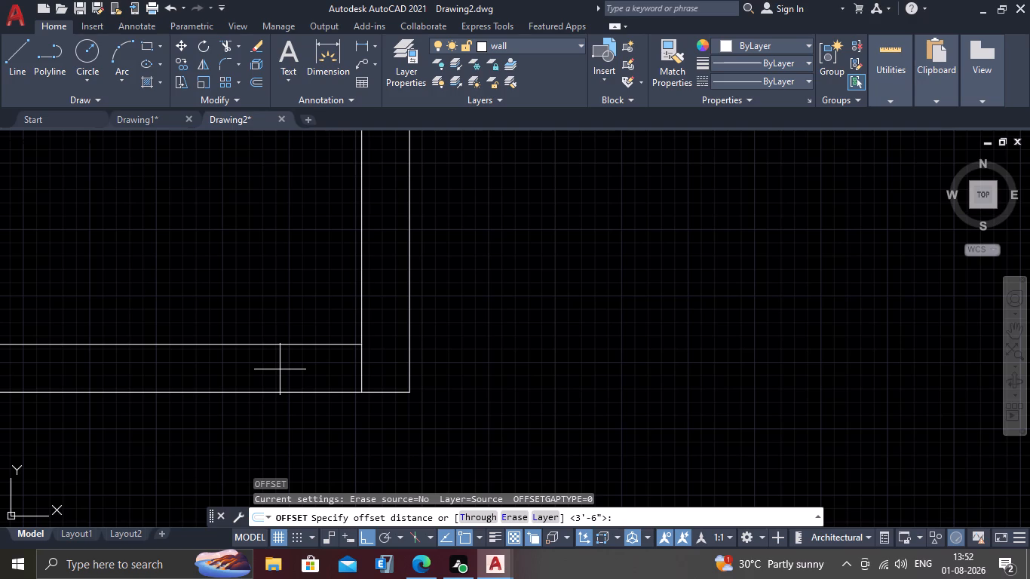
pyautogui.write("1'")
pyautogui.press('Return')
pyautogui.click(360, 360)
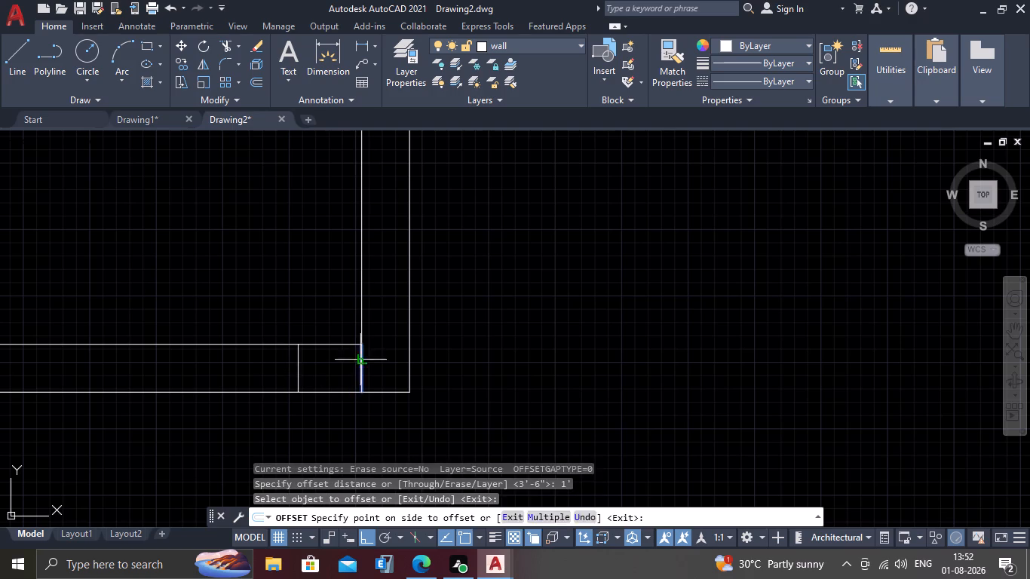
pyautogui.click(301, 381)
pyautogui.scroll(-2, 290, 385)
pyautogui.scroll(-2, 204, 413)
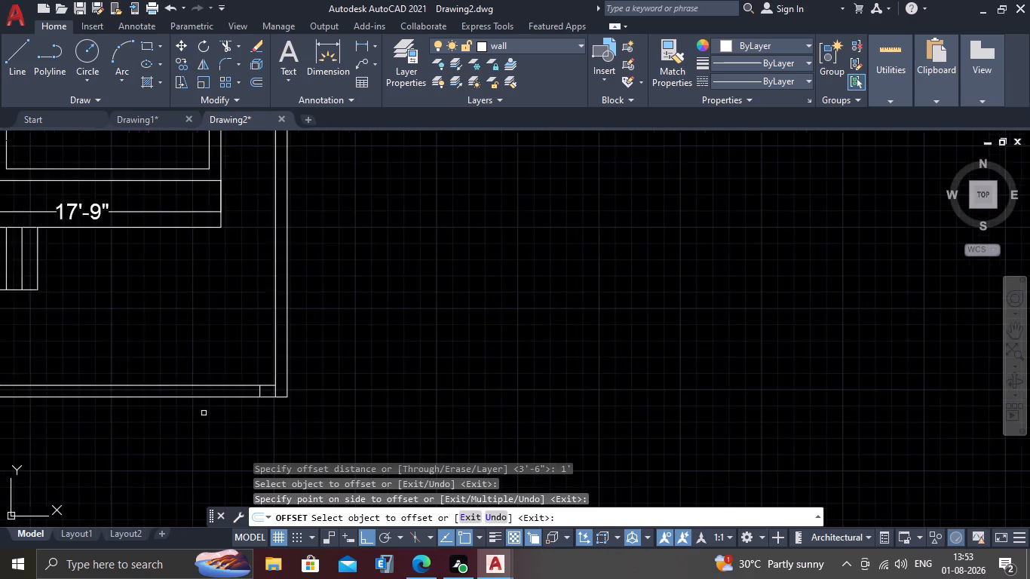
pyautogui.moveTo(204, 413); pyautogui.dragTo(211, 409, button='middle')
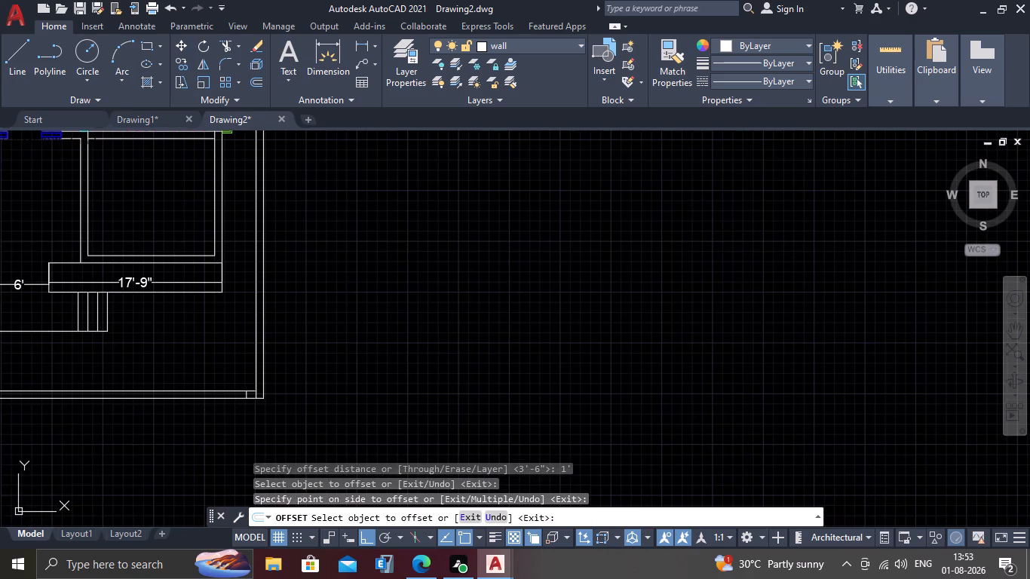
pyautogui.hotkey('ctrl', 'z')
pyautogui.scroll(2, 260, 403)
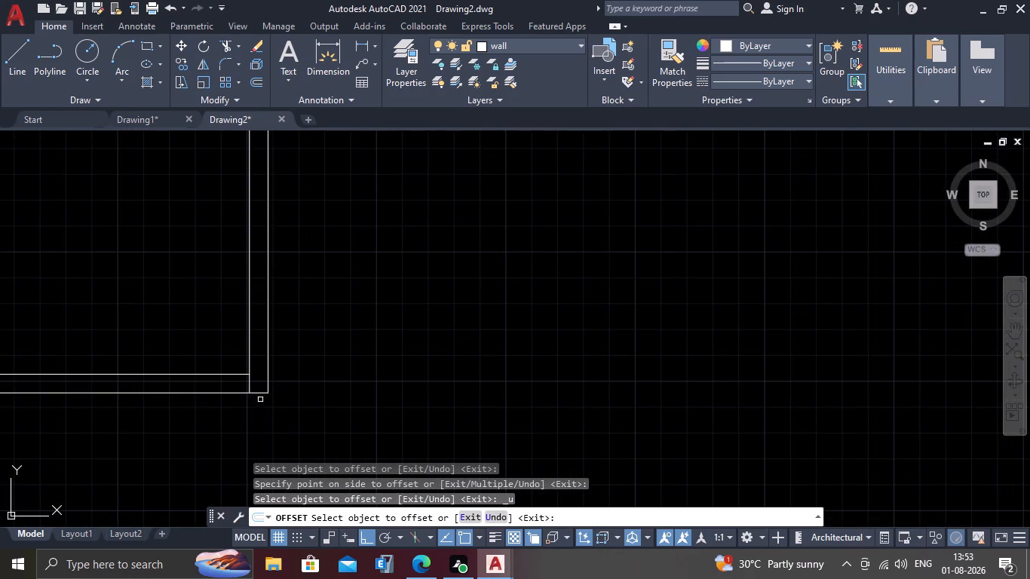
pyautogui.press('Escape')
# Offset the right corner's short vertical line 9" to the left inside the front boundary wall.
pyautogui.press('o')
pyautogui.press('Return')
pyautogui.write('9"')
pyautogui.press('Return')
pyautogui.scroll(2, 265, 390)
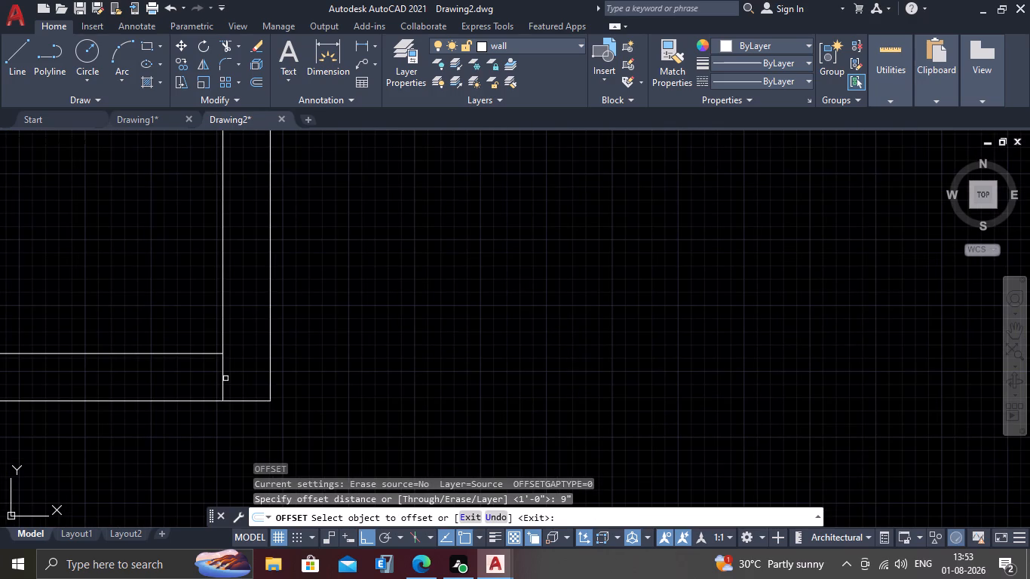
pyautogui.moveTo(222, 384); pyautogui.dragTo(210, 385)
pyautogui.click(150, 383)
# Offset the left corner's short vertical line 9" to the right inside the front boundary wall.
pyautogui.scroll(-4, 150, 383)
pyautogui.moveTo(148, 410); pyautogui.dragTo(401, 407, button='middle')
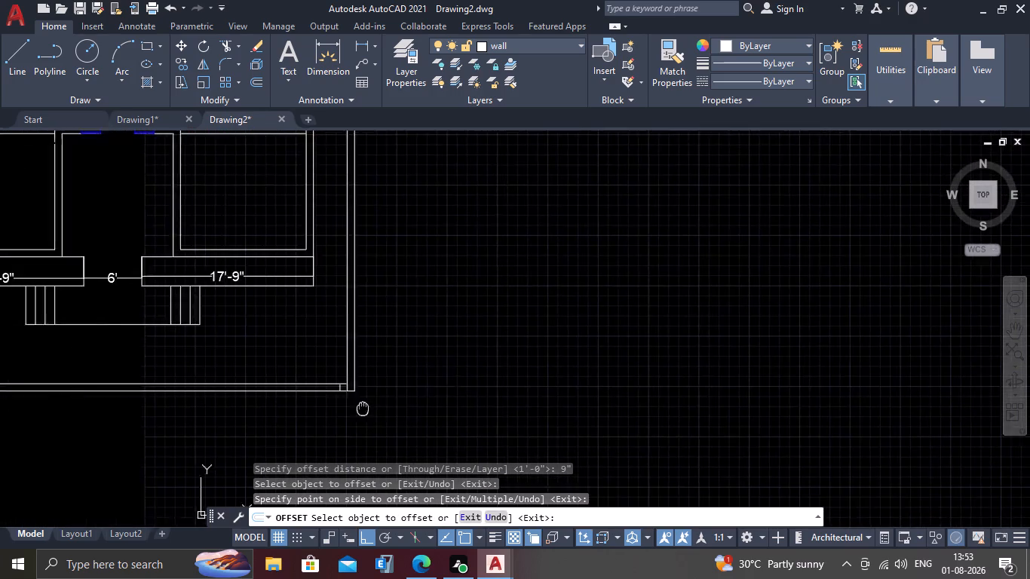
pyautogui.moveTo(401, 407); pyautogui.dragTo(440, 405, button='middle')
pyautogui.scroll(-2, 413, 403)
pyautogui.scroll(3, 191, 400)
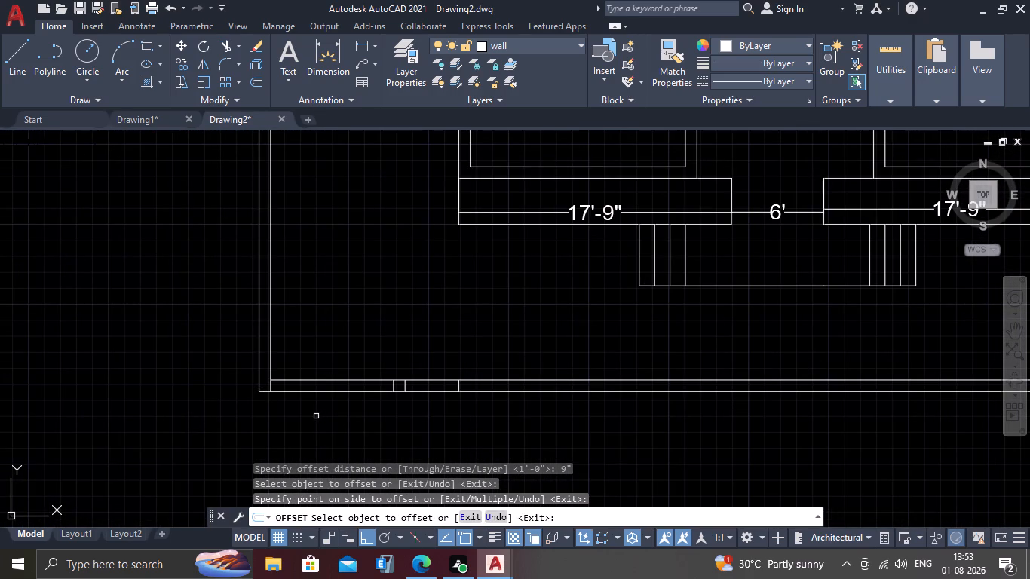
pyautogui.scroll(2, 298, 395)
pyautogui.moveTo(228, 374); pyautogui.dragTo(244, 378)
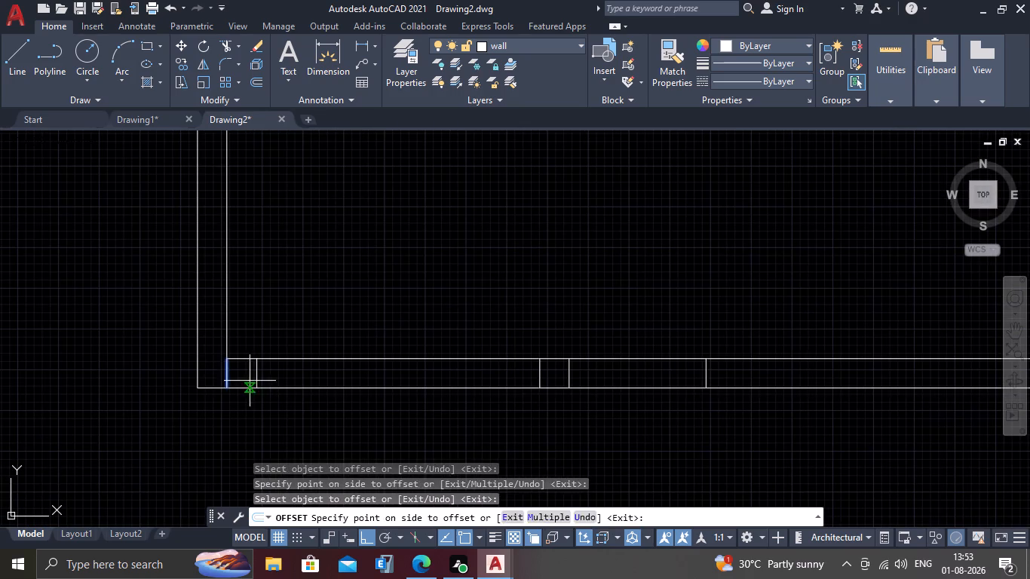
pyautogui.click(284, 385)
pyautogui.press('Escape')
# Delete the pair of short vertical lines spaced 9" apart near the front boundary wall's left part.
pyautogui.click(581, 377)
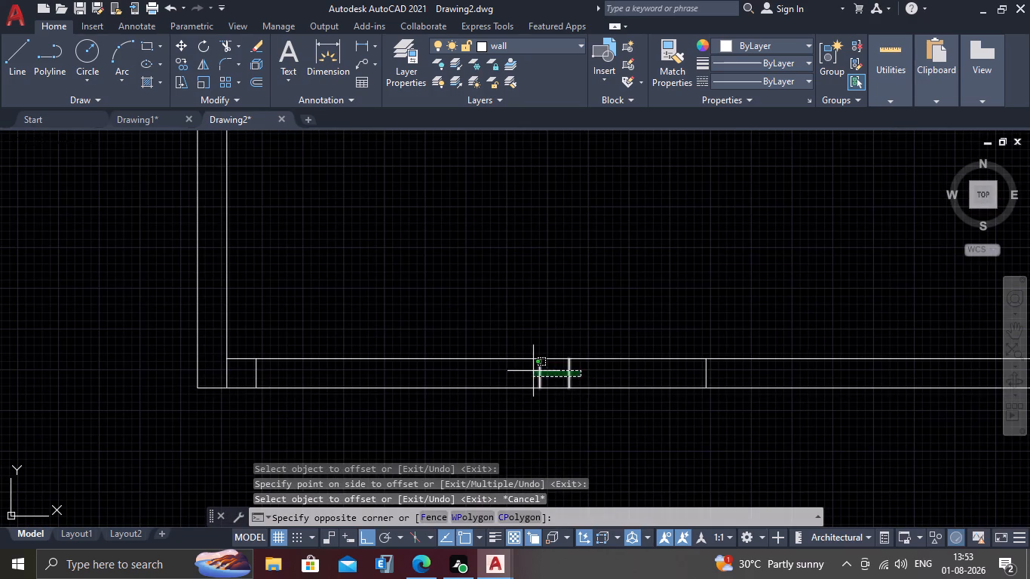
pyautogui.click(530, 372)
pyautogui.press('Delete')
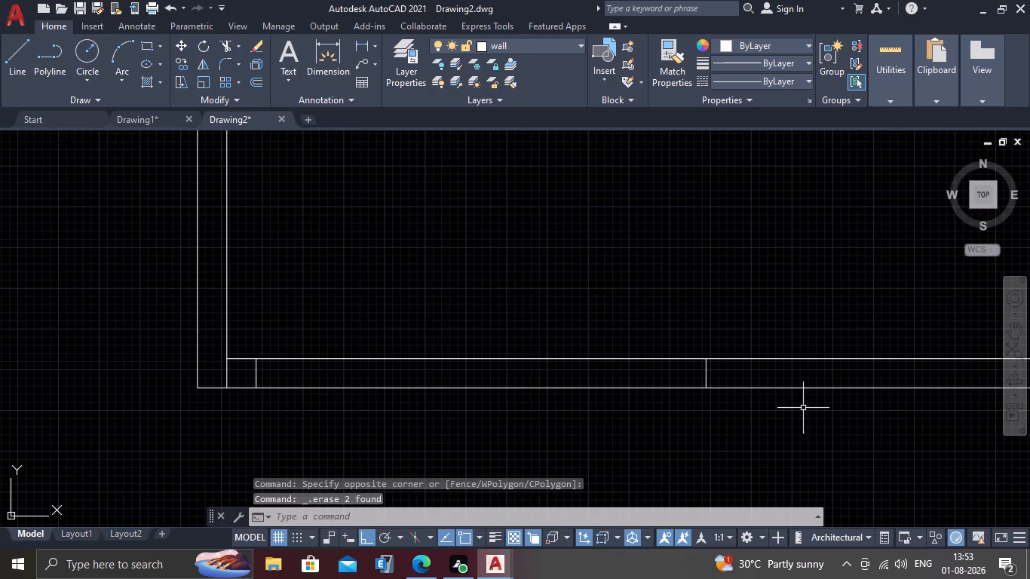
# Delete the remaining short vertical line between the two corner pillars, near the front boundary wall's left part.
pyautogui.click(705, 372)
pyautogui.press('Delete')
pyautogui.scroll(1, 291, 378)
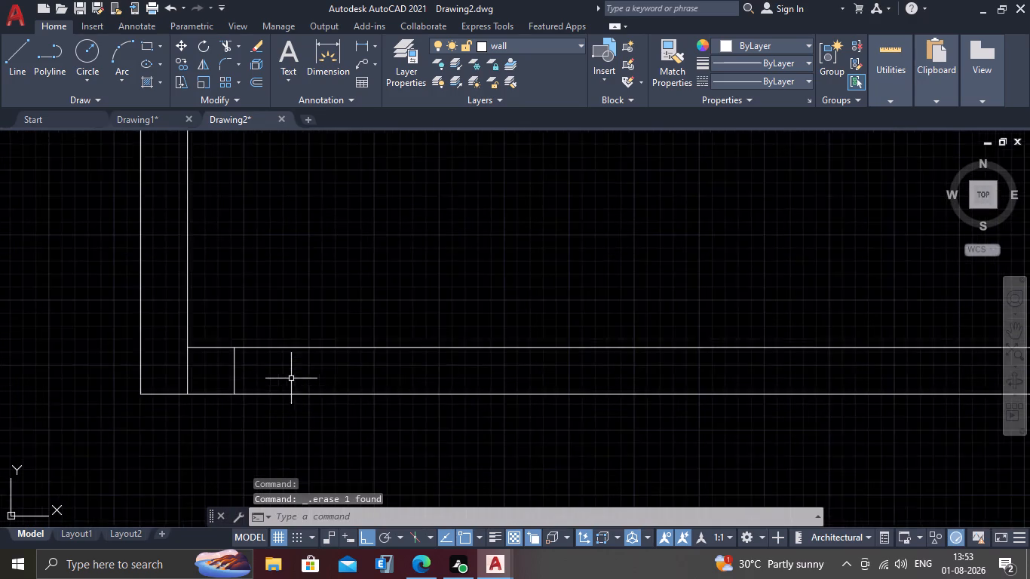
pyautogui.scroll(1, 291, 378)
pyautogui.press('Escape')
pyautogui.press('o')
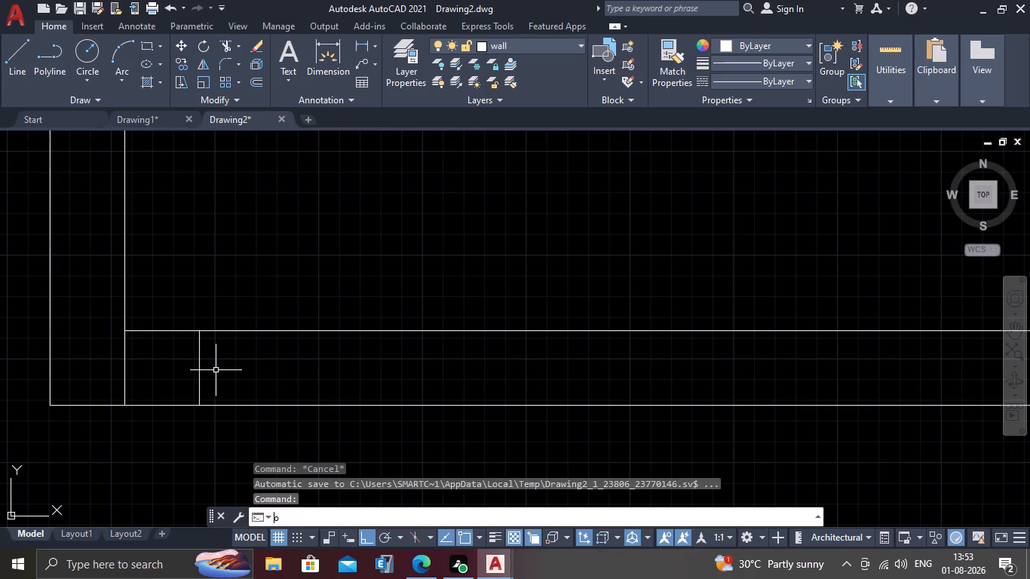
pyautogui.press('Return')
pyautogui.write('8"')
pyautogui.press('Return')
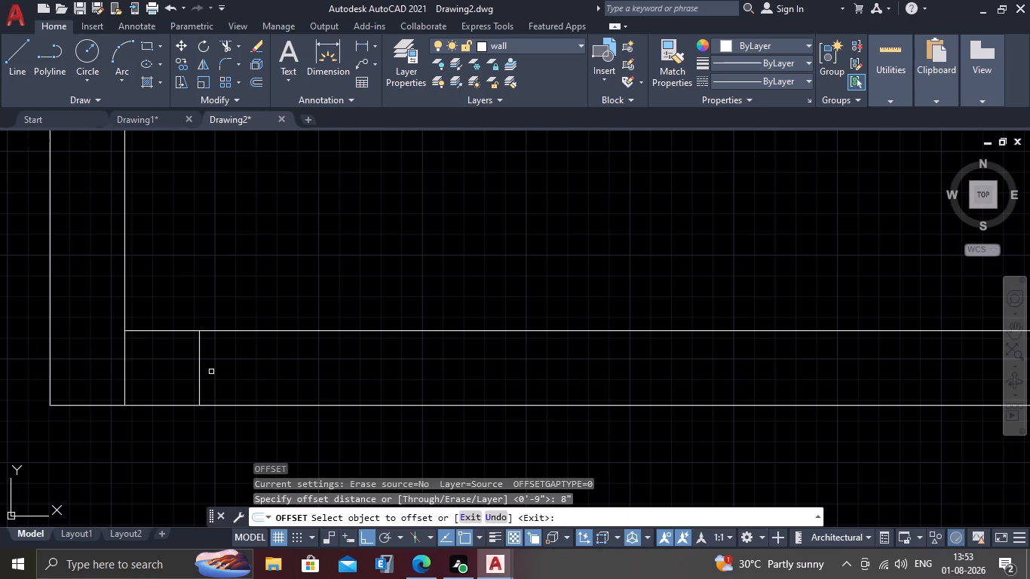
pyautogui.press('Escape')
# Offset the left corner pillar's inner vertical line 8' to the right within the front boundary wall.
pyautogui.press('o')
pyautogui.press('Return')
pyautogui.press('8')
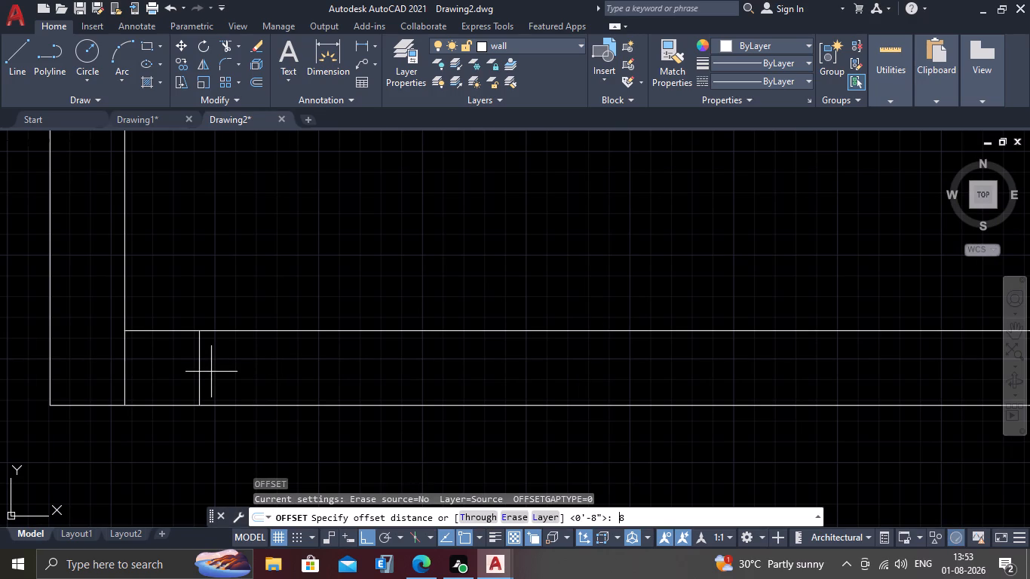
pyautogui.press("'")
pyautogui.press('Return')
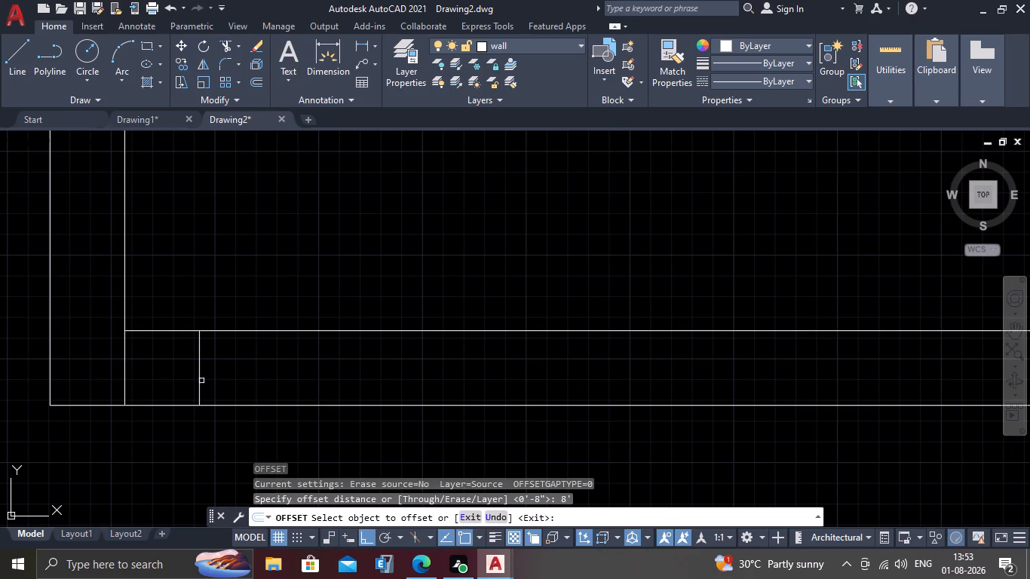
pyautogui.click(198, 378)
pyautogui.click(265, 374)
# Offset the right corner pillar's inner vertical line 8' to the left within the front boundary wall.
pyautogui.scroll(-3, 266, 378)
pyautogui.scroll(-2, 256, 465)
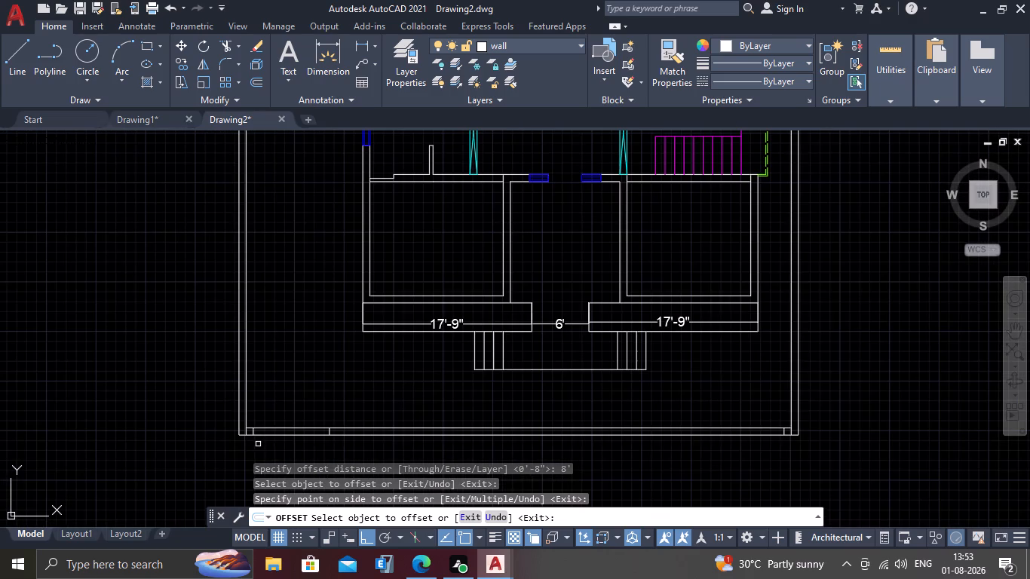
pyautogui.moveTo(190, 396); pyautogui.dragTo(57, 319, button='middle')
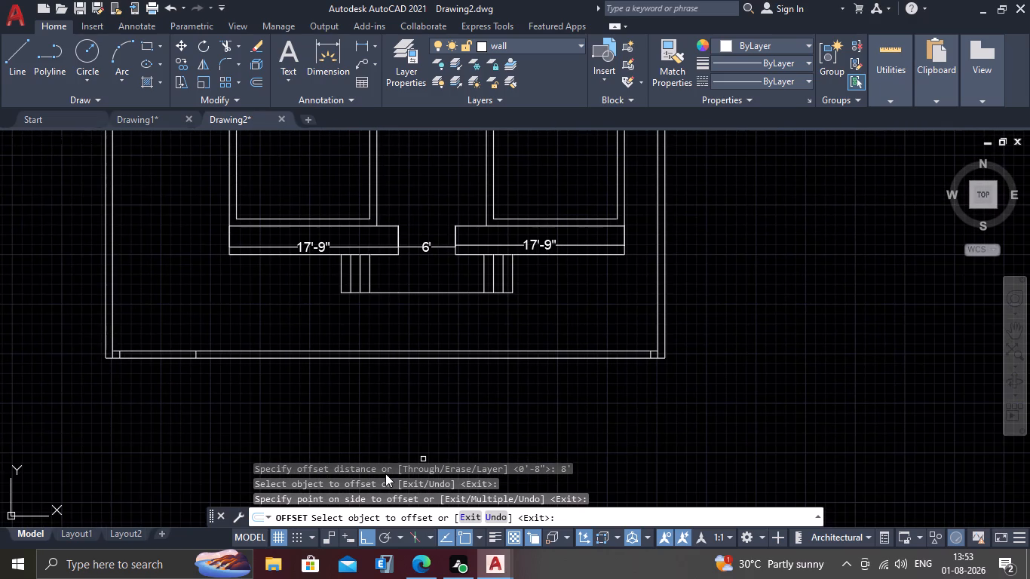
pyautogui.scroll(2, 684, 389)
pyautogui.scroll(2, 630, 296)
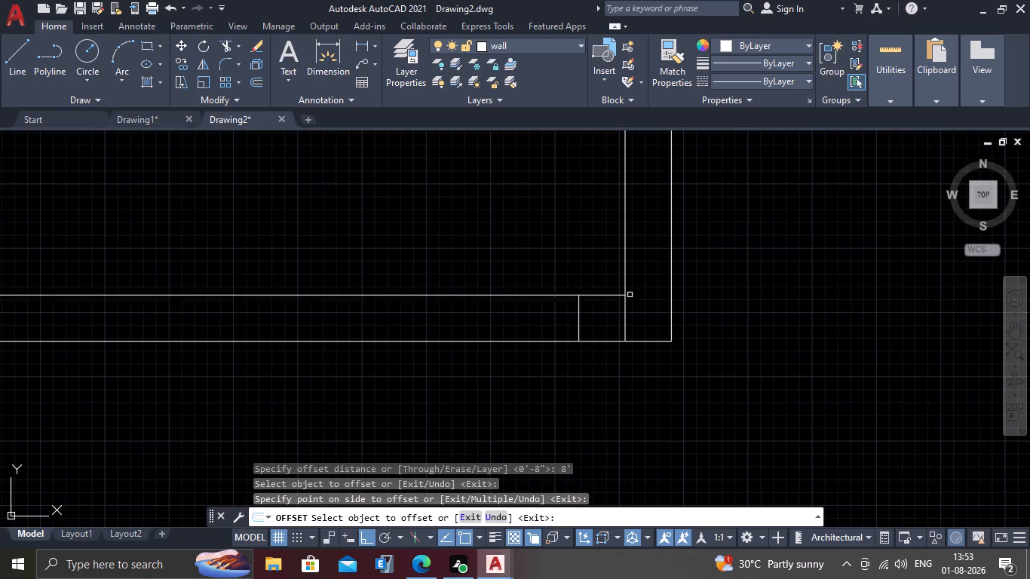
pyautogui.click(579, 320)
pyautogui.click(496, 322)
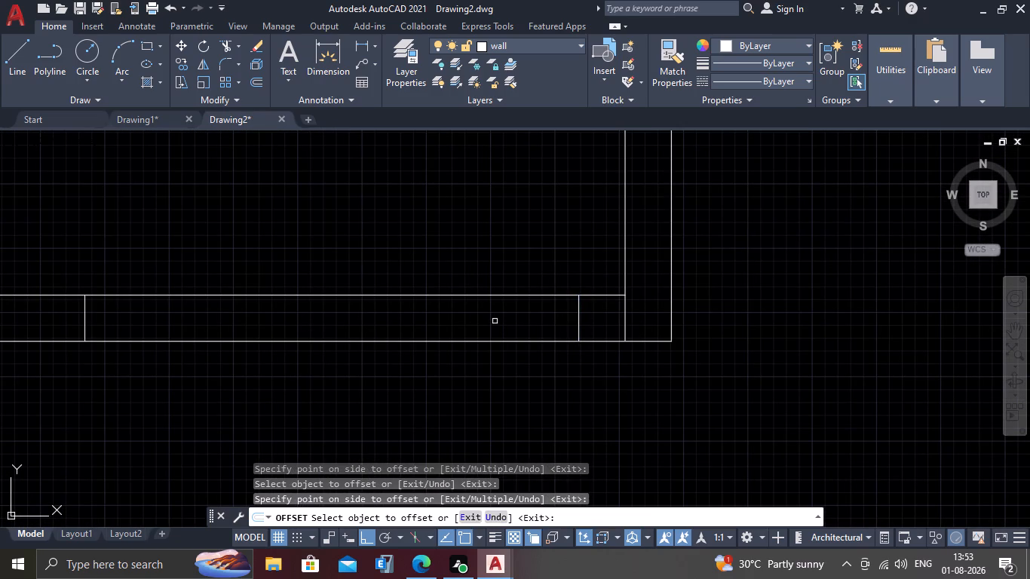
pyautogui.press('Escape')
# Offset the short vertical line 8' from the left corner pillar 9" to the right, forming an intermediate pillar.
pyautogui.scroll(-3, 477, 334)
pyautogui.moveTo(337, 413); pyautogui.dragTo(523, 423, button='middle')
pyautogui.scroll(-2, 521, 426)
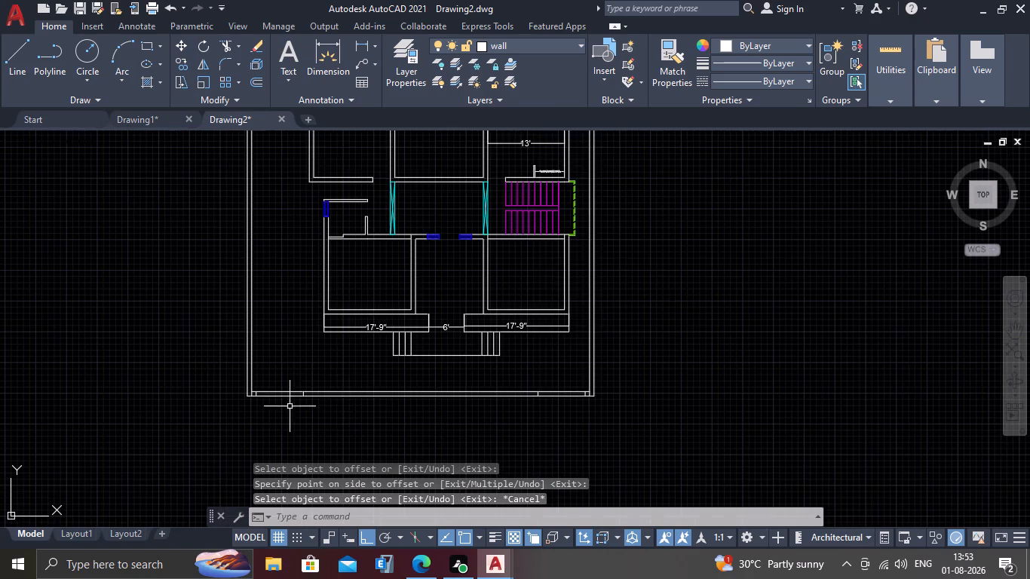
pyautogui.scroll(3, 288, 406)
pyautogui.press('o')
pyautogui.press('Return')
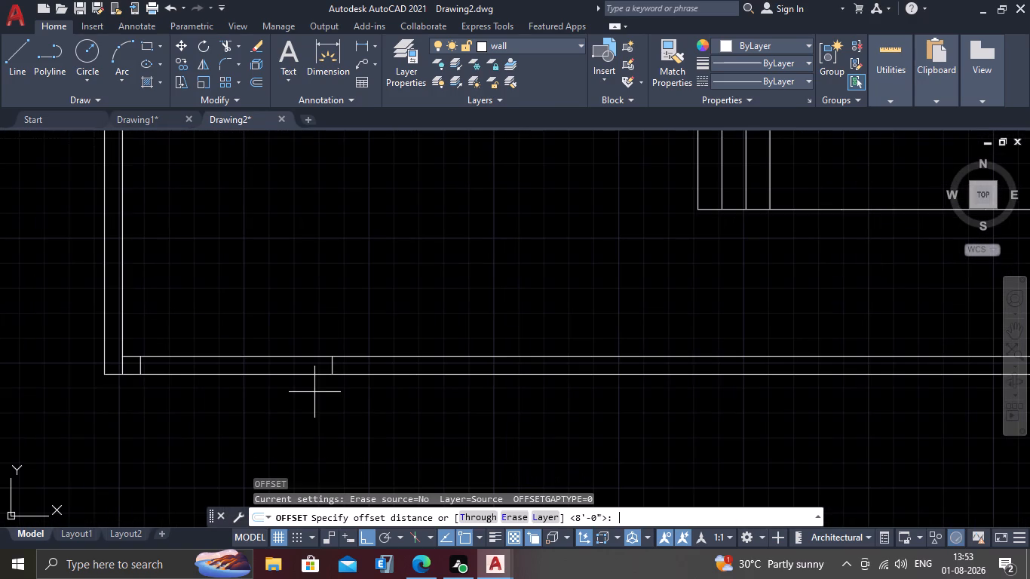
pyautogui.write('9"')
pyautogui.press('Return')
pyautogui.scroll(1, 359, 359)
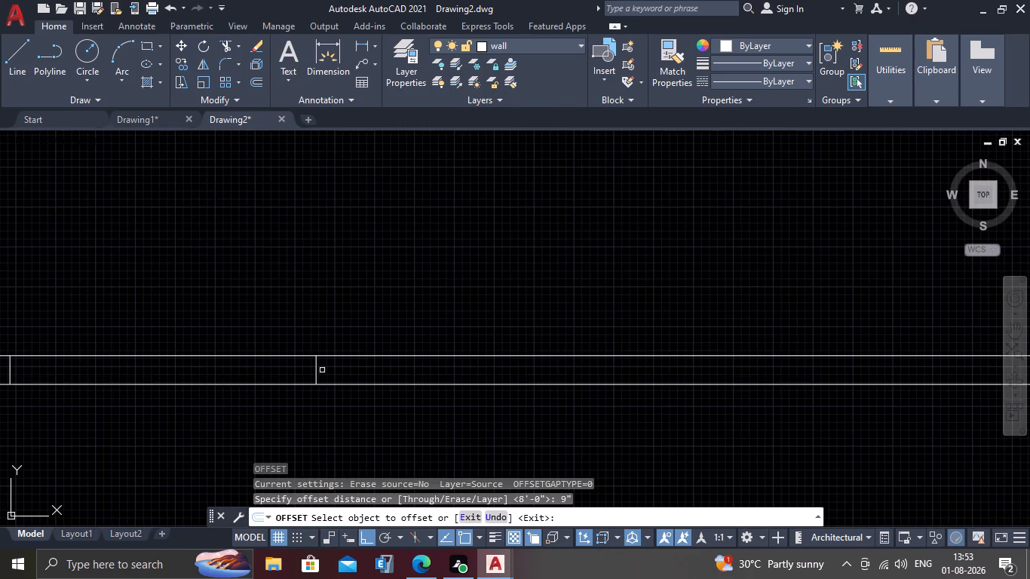
pyautogui.moveTo(316, 374); pyautogui.dragTo(324, 373)
pyautogui.click(373, 373)
pyautogui.press('Escape')
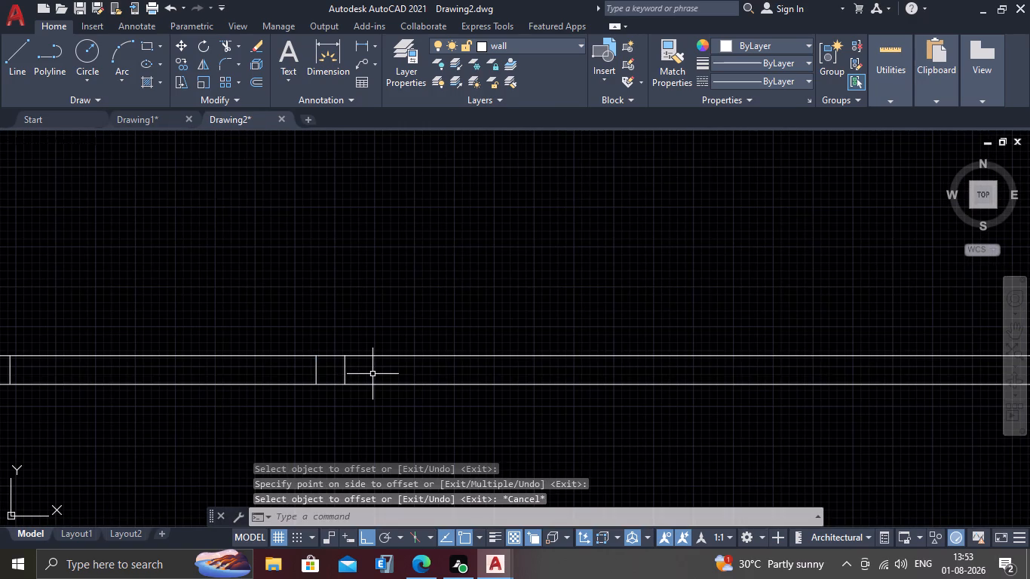
# Offset the intermediate pillar's far vertical line 3' to the right within the front boundary wall.
pyautogui.press('o')
pyautogui.press('Return')
pyautogui.press('3')
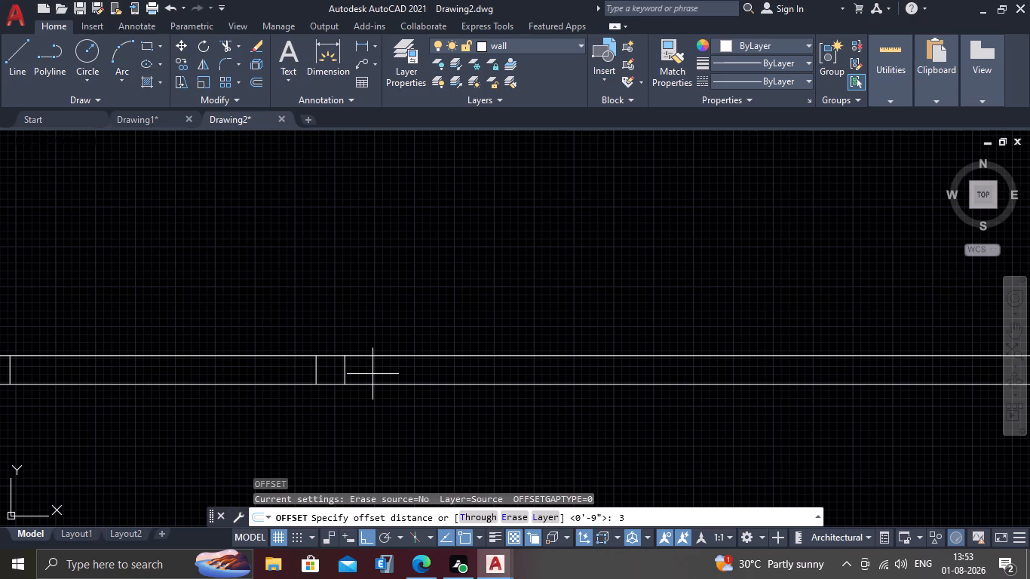
pyautogui.press("'")
pyautogui.press('Return')
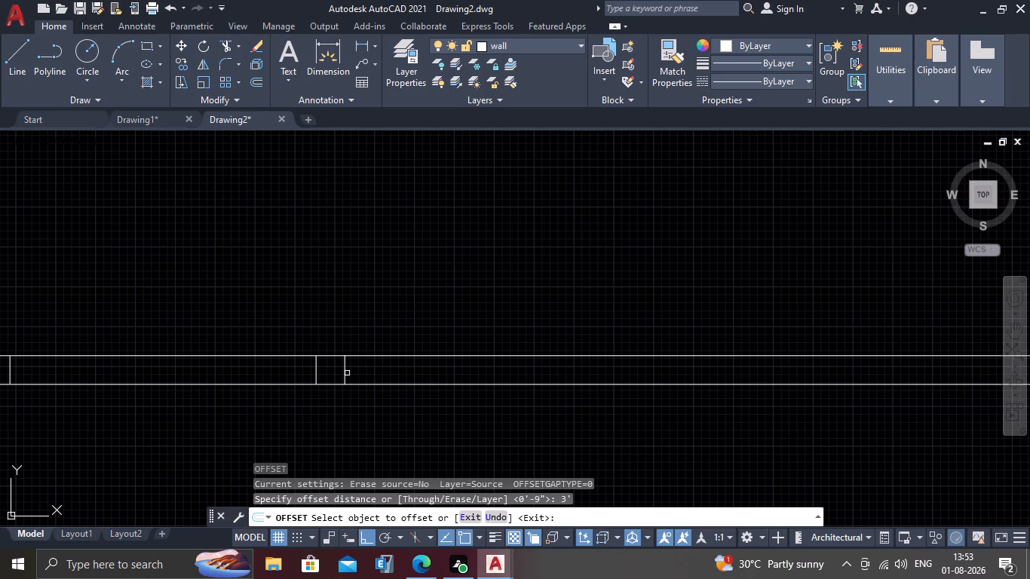
pyautogui.click(345, 373)
pyautogui.click(405, 380)
pyautogui.press('Escape')
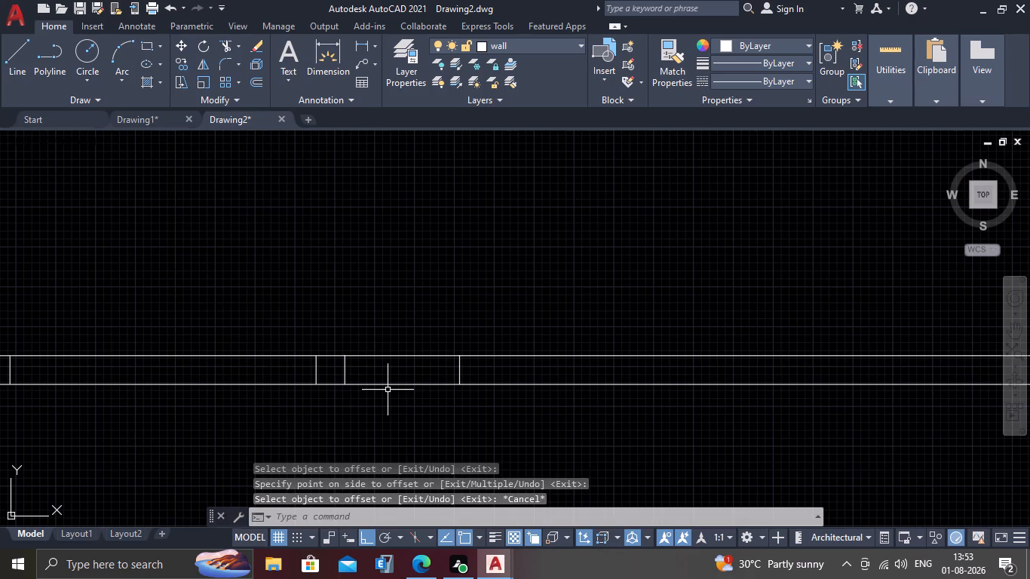
# Trim the front boundary wall lines to open the 3' and 8' gaps on either side of the intermediate pillar.
pyautogui.write('tr')
pyautogui.press('Return')
pyautogui.click(389, 341)
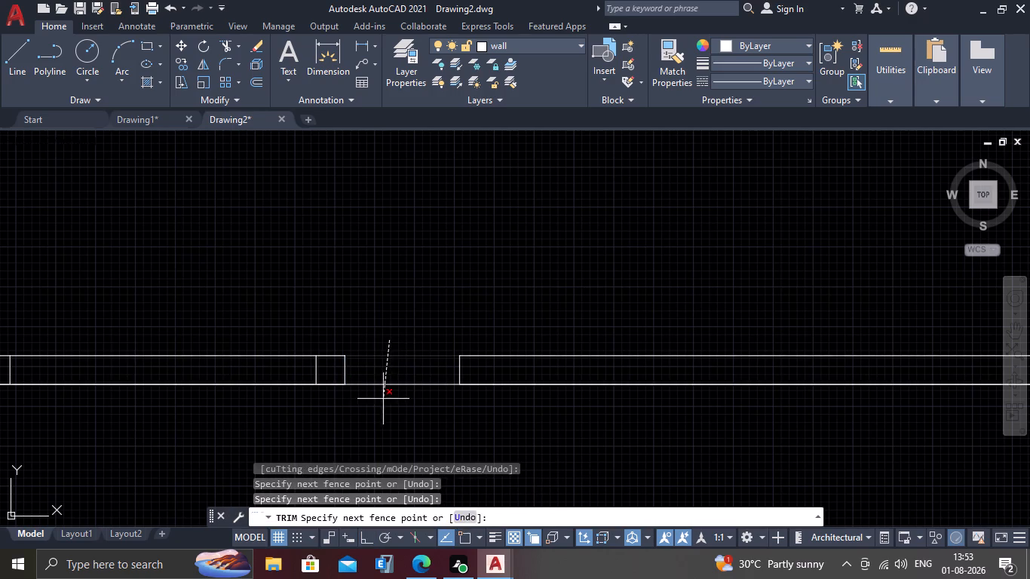
pyautogui.click(384, 400)
pyautogui.click(225, 312)
pyautogui.click(243, 405)
# Trim away the short line separating the left corner pillar from the left boundary wall.
pyautogui.scroll(1, 241, 406)
pyautogui.scroll(-4, 241, 406)
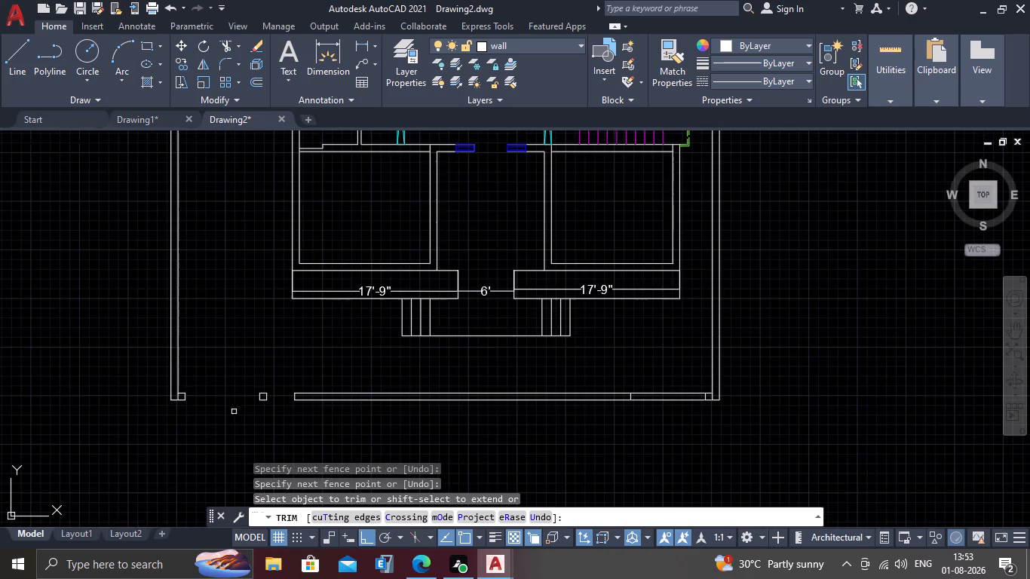
pyautogui.scroll(3, 211, 416)
pyautogui.scroll(2, 96, 343)
pyautogui.moveTo(87, 337); pyautogui.dragTo(76, 336)
pyautogui.click(56, 334)
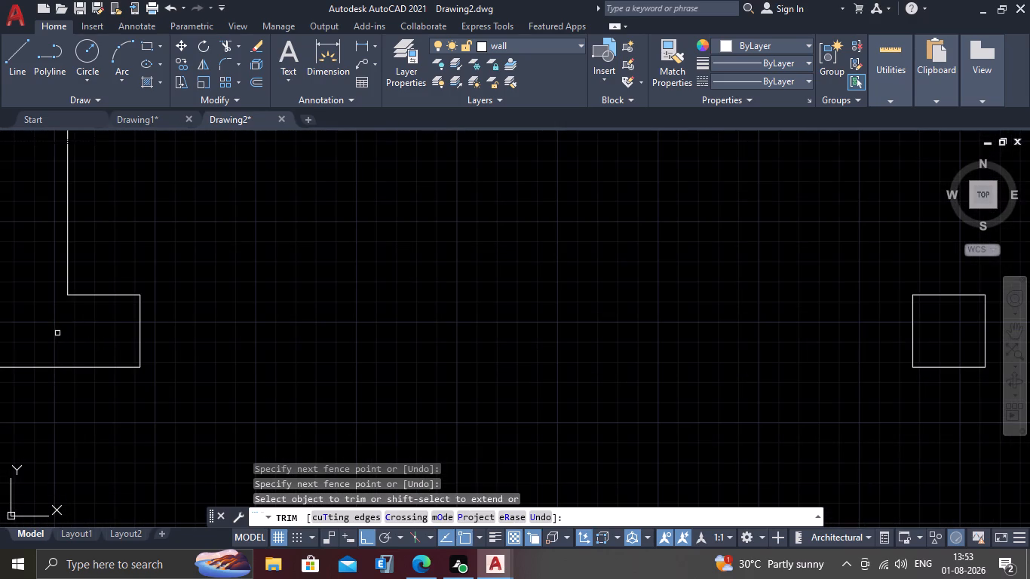
# Trim both front boundary wall lines across the 8' opening beside the right corner pillar.
pyautogui.scroll(-5, 57, 333)
pyautogui.scroll(-2, 262, 376)
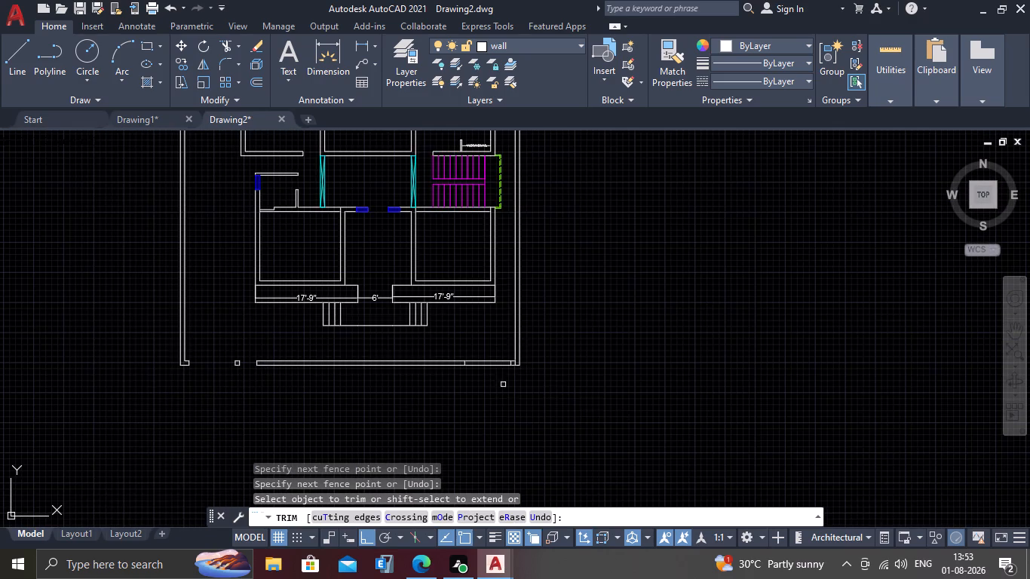
pyautogui.scroll(4, 495, 384)
pyautogui.click(445, 277)
pyautogui.click(440, 352)
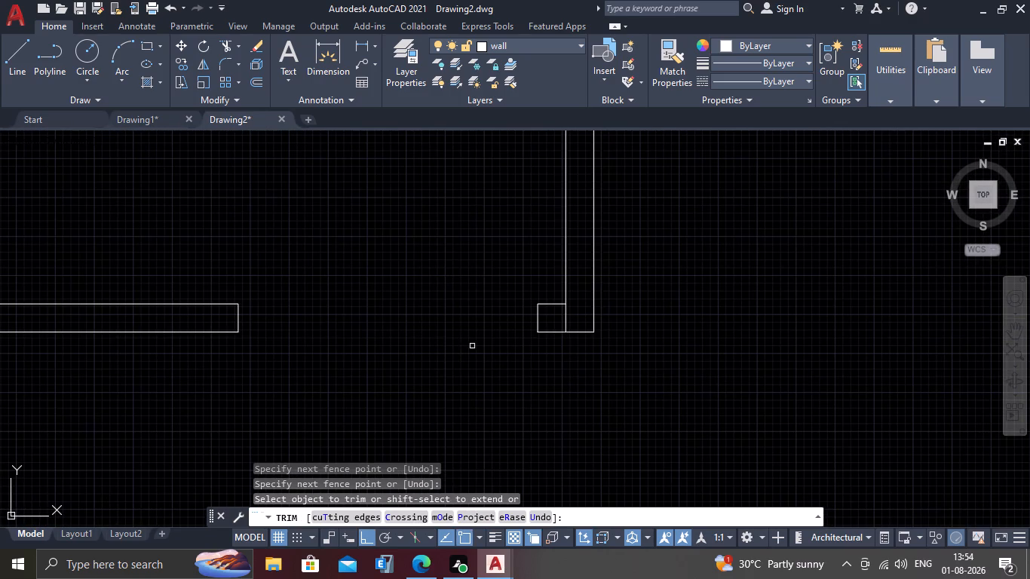
# Trim away the short line separating the right corner pillar from the right boundary wall.
pyautogui.click(575, 314)
pyautogui.click(555, 317)
pyautogui.press('Escape')
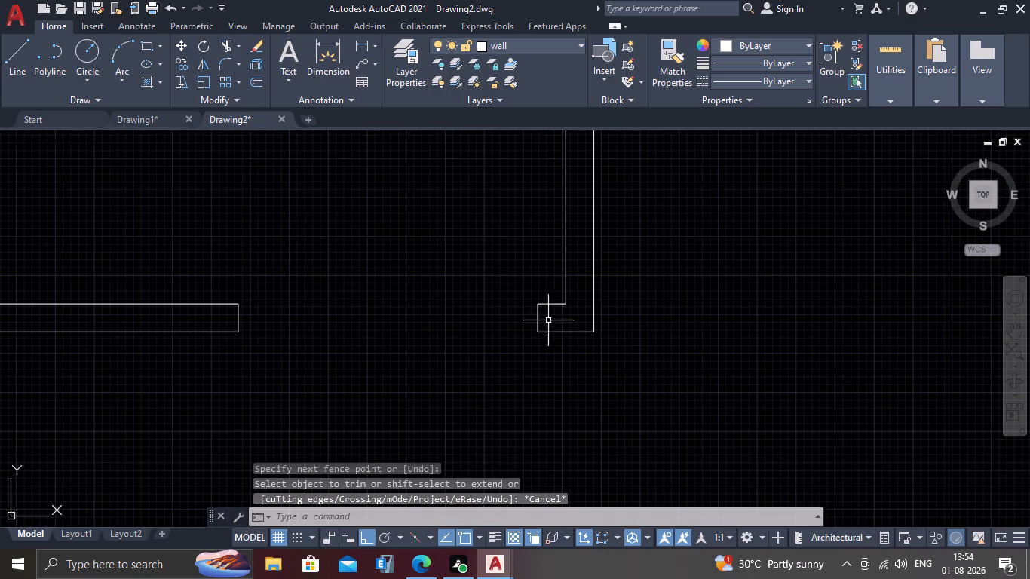
# Examine the whole floor plan, including the front boundary wall openings and the front rooms.
pyautogui.scroll(-1, 529, 335)
pyautogui.moveTo(506, 354); pyautogui.dragTo(513, 293, button='middle')
pyautogui.scroll(-1, 498, 318)
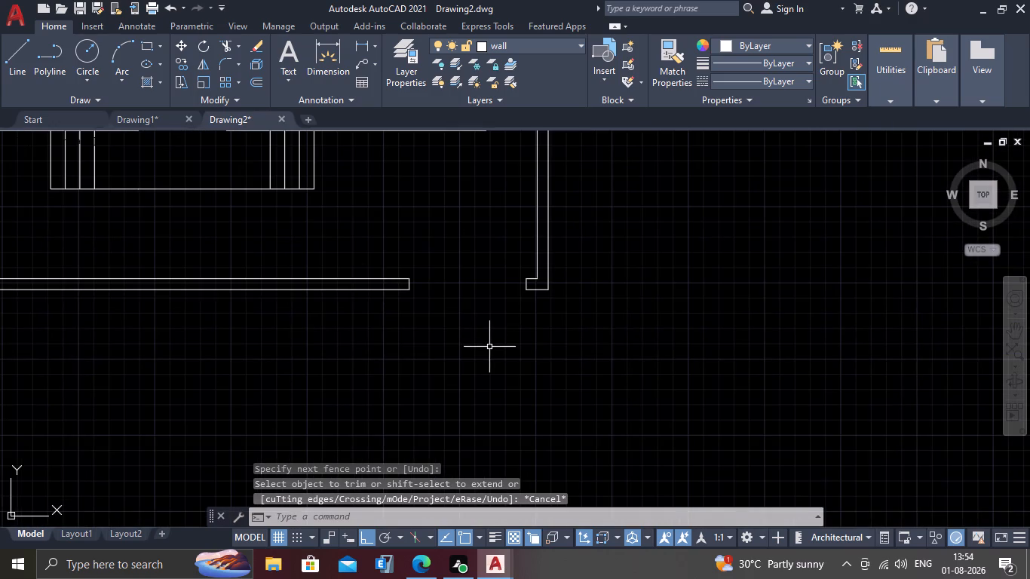
pyautogui.moveTo(486, 328); pyautogui.dragTo(486, 274, button='middle')
pyautogui.scroll(-1, 479, 299)
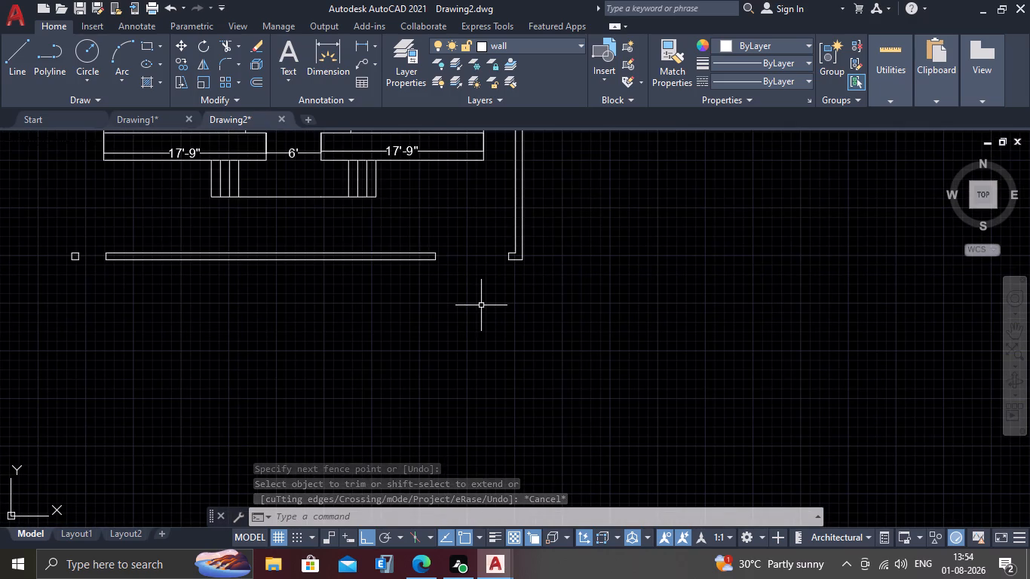
pyautogui.moveTo(351, 320); pyautogui.dragTo(346, 369, button='middle')
pyautogui.scroll(-2, 118, 268)
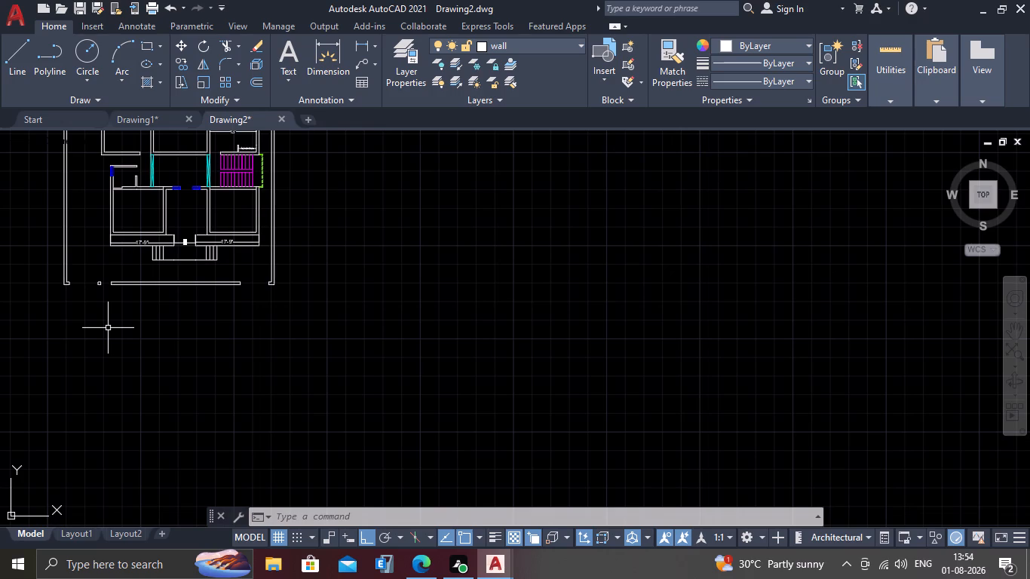
pyautogui.scroll(-1, 108, 329)
pyautogui.moveTo(111, 329); pyautogui.dragTo(152, 347, button='middle')
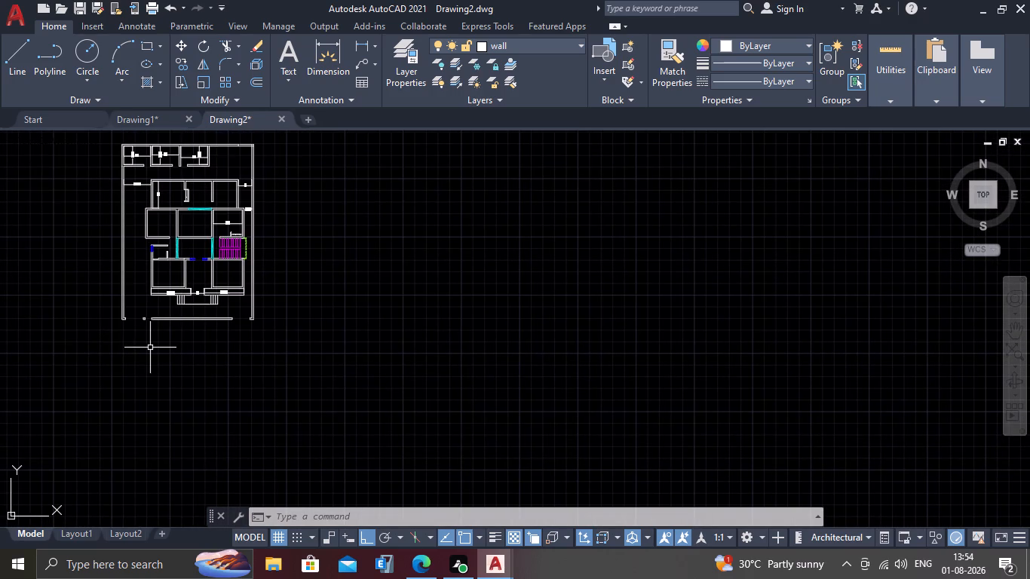
pyautogui.scroll(1, 170, 263)
pyautogui.scroll(-1, 170, 263)
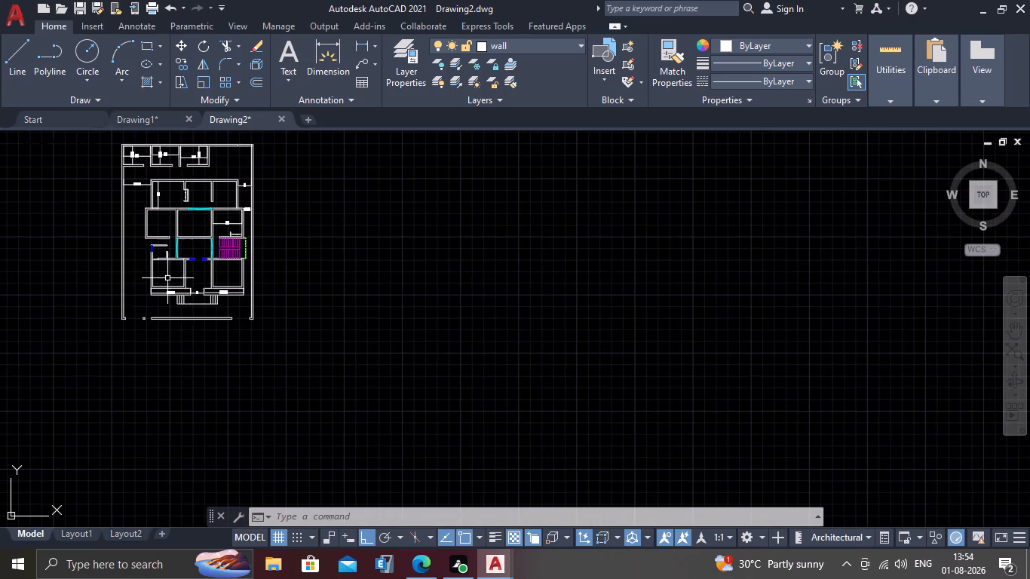
pyautogui.scroll(3, 167, 278)
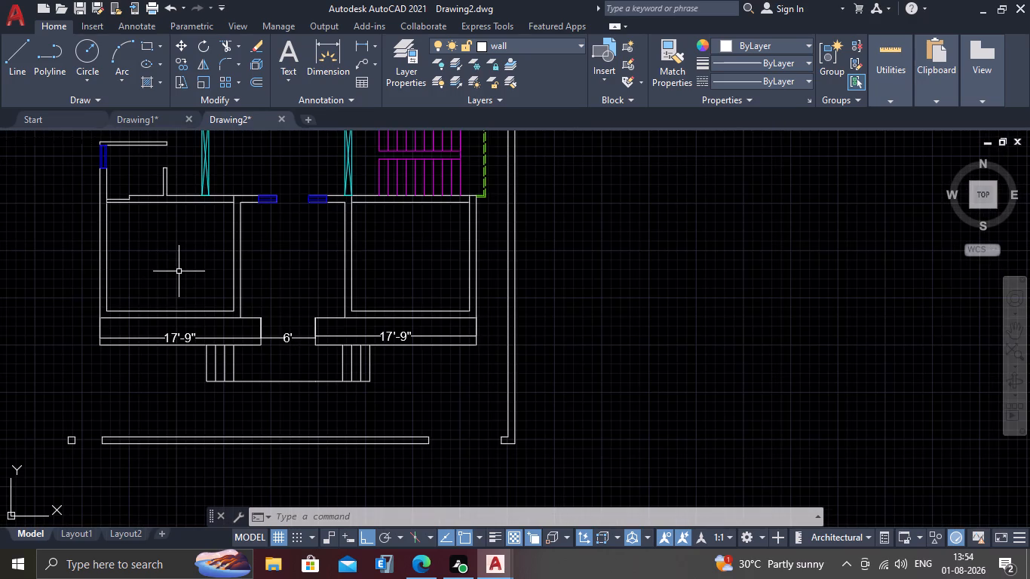
pyautogui.scroll(-1, 180, 271)
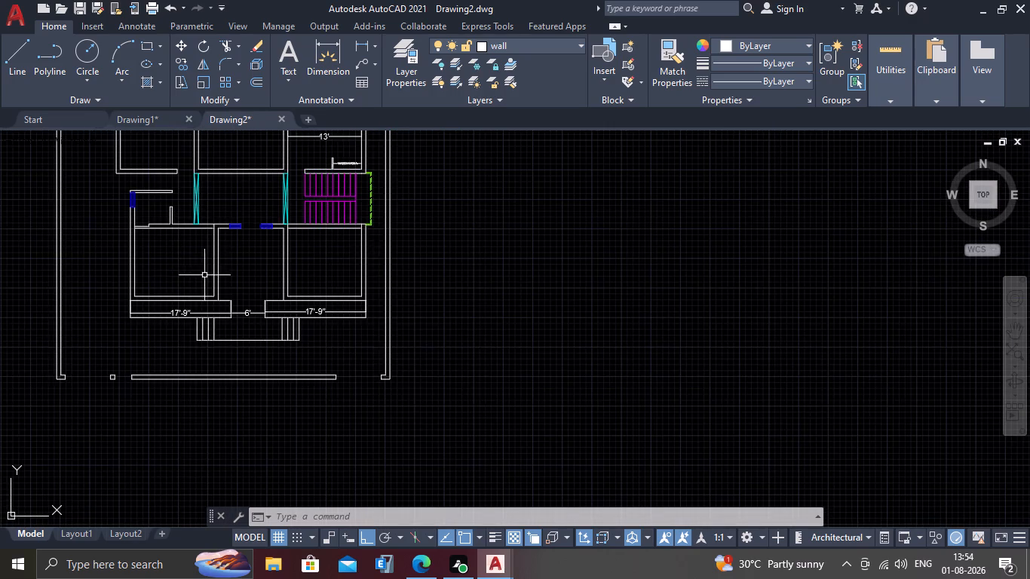
# Trim the stray vertical wall line crossing the wall thickness at the front right room's corner below the staircase.
pyautogui.moveTo(256, 237); pyautogui.dragTo(223, 319, button='middle')
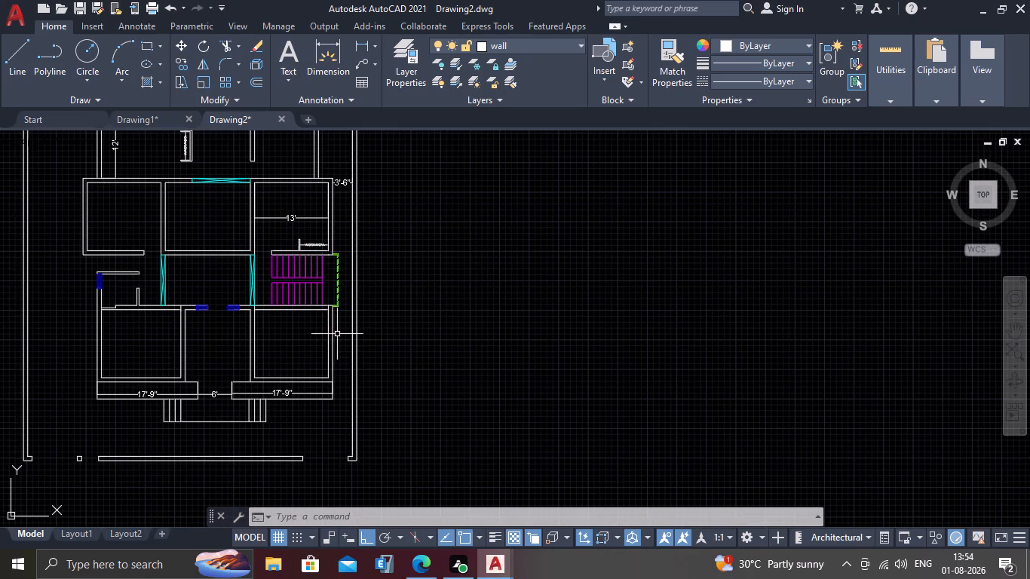
pyautogui.moveTo(338, 333); pyautogui.dragTo(291, 347, button='middle')
pyautogui.scroll(3, 296, 315)
pyautogui.scroll(1, 233, 348)
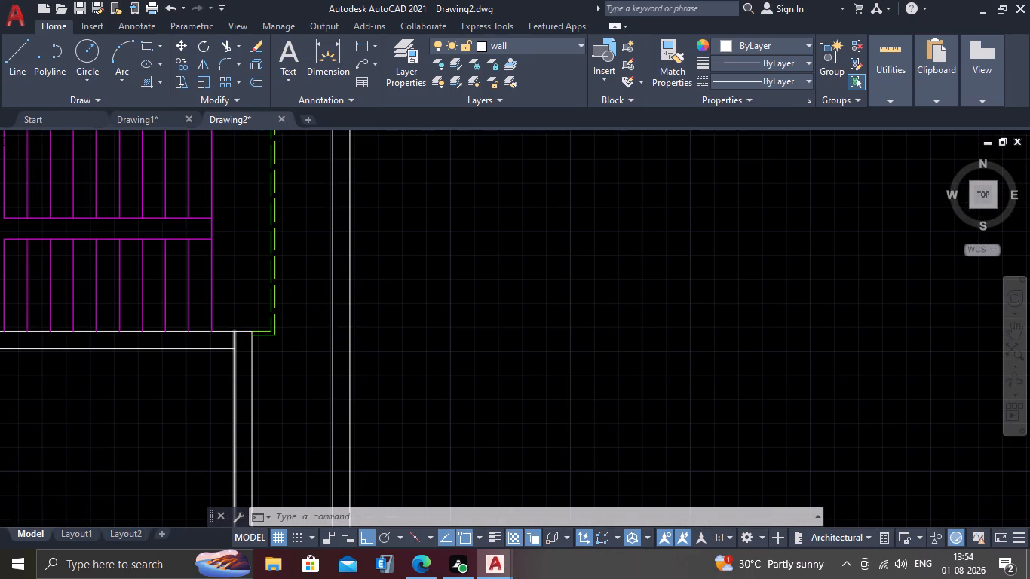
pyautogui.write('tr')
pyautogui.press('Return')
pyautogui.scroll(3, 233, 348)
pyautogui.moveTo(244, 336); pyautogui.dragTo(235, 333)
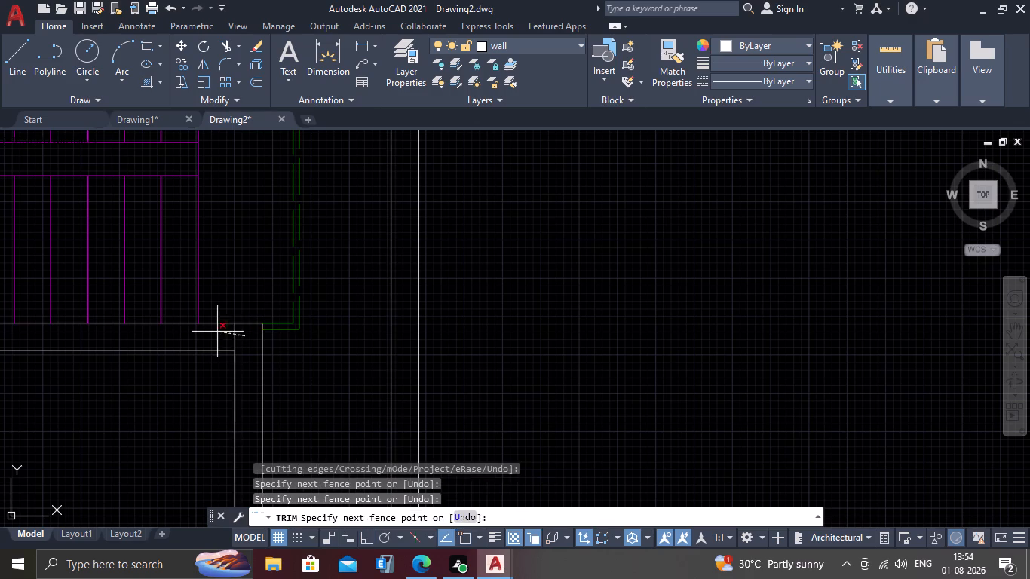
pyautogui.click(214, 332)
pyautogui.press('Escape')
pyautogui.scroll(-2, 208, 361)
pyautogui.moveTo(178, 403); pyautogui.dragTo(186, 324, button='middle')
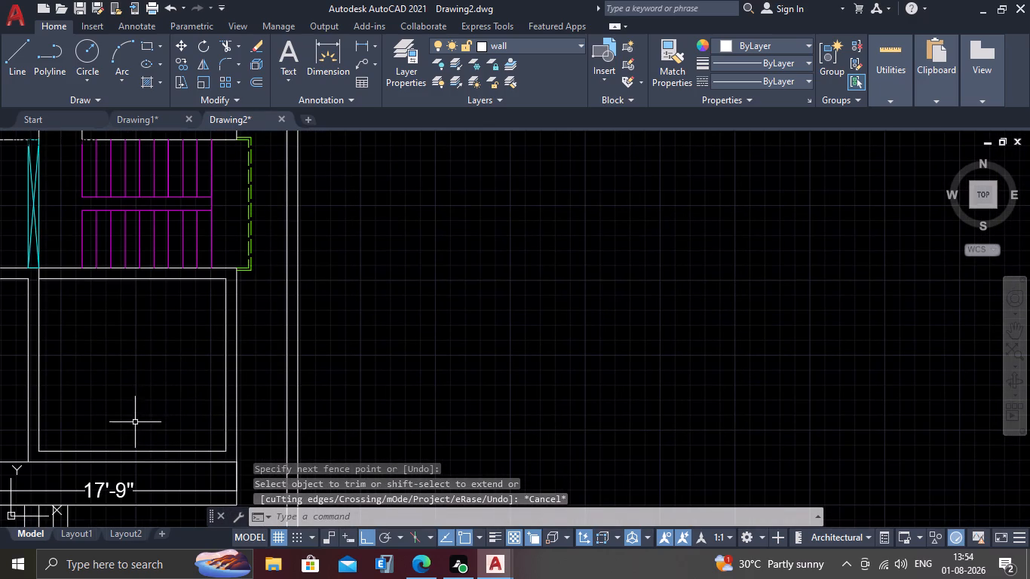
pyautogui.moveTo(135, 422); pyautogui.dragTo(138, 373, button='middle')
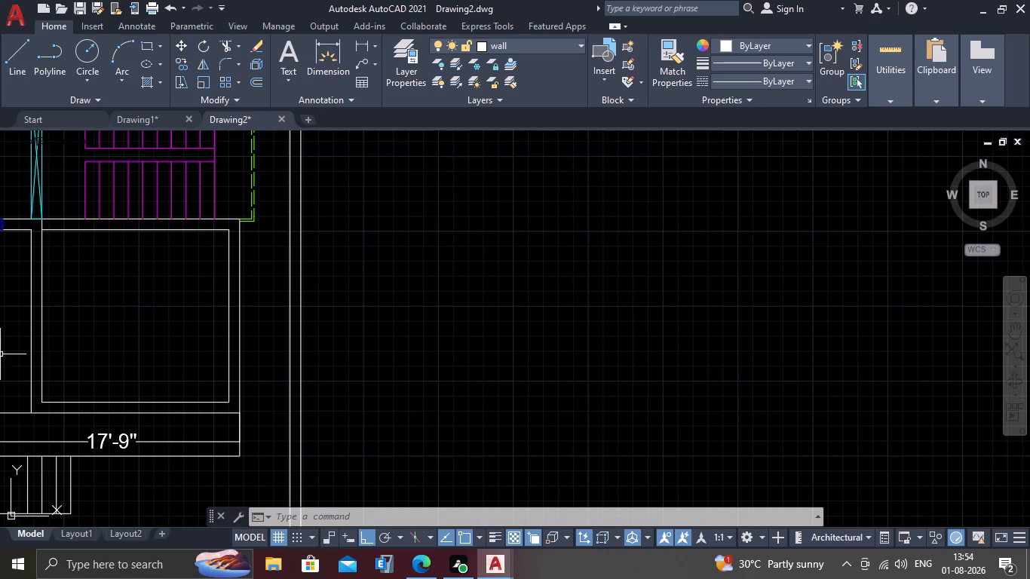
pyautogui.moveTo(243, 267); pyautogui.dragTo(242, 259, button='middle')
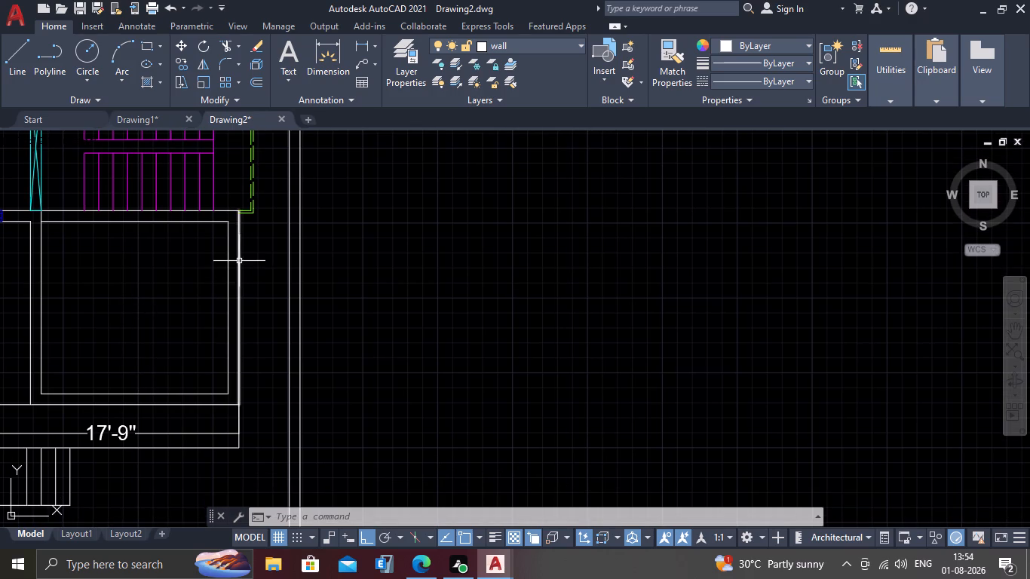
# Draw a short line across the thickness of the front right room's right wall, at the wall's midpoint.
pyautogui.press('l')
pyautogui.press('Return')
pyautogui.scroll(2, 222, 279)
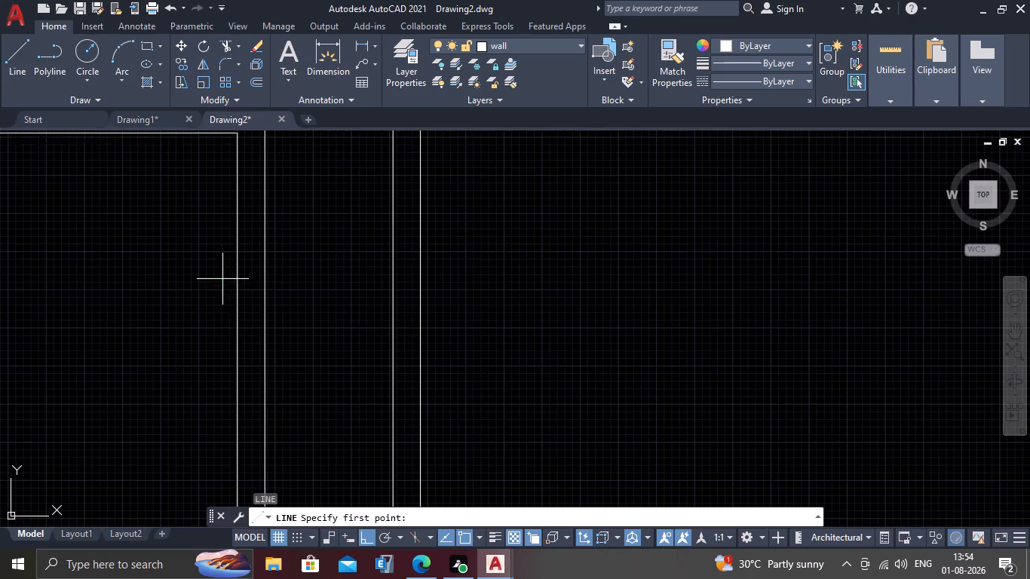
pyautogui.moveTo(266, 351); pyautogui.dragTo(236, 353)
pyautogui.click(241, 357)
pyautogui.press('Escape')
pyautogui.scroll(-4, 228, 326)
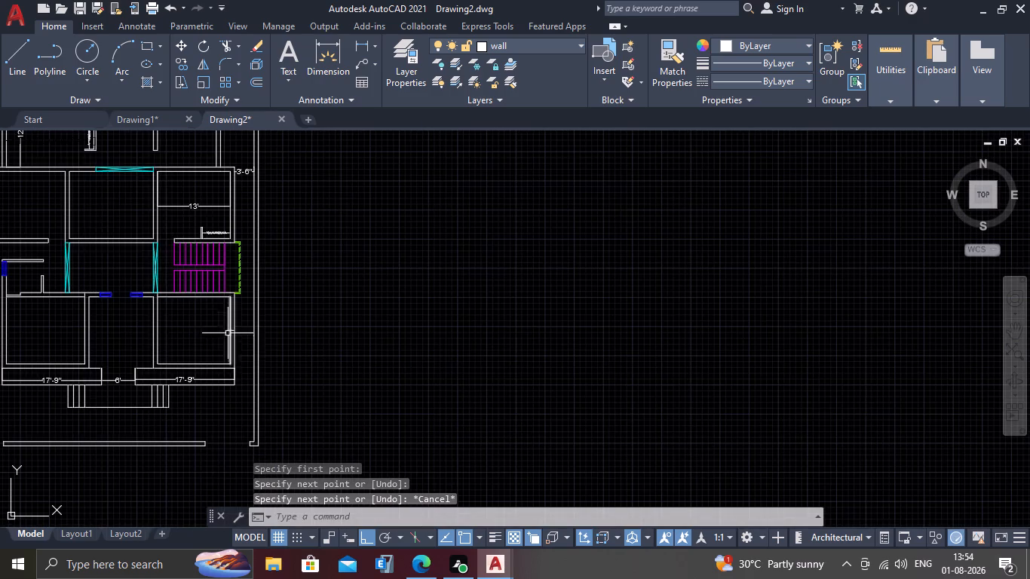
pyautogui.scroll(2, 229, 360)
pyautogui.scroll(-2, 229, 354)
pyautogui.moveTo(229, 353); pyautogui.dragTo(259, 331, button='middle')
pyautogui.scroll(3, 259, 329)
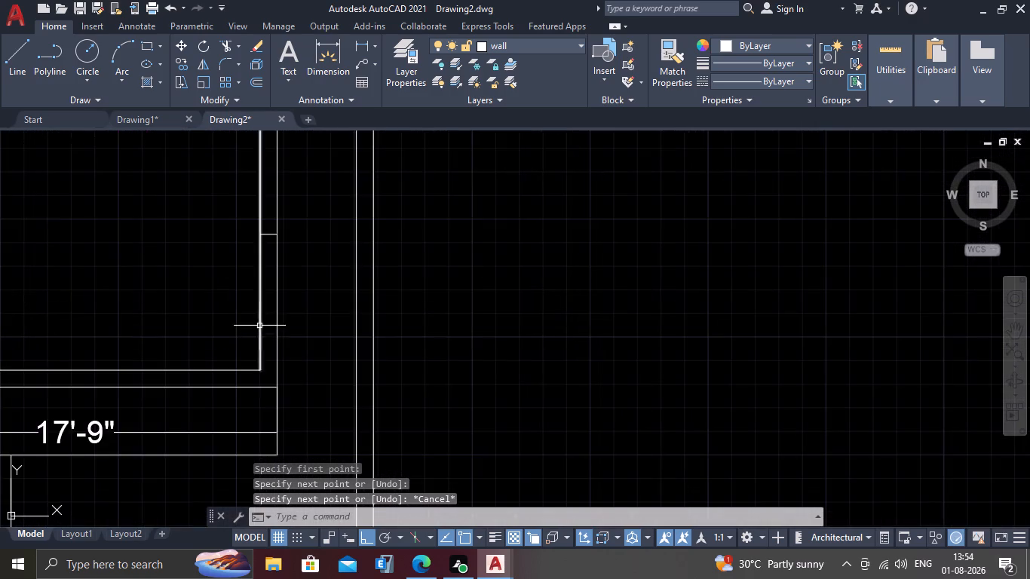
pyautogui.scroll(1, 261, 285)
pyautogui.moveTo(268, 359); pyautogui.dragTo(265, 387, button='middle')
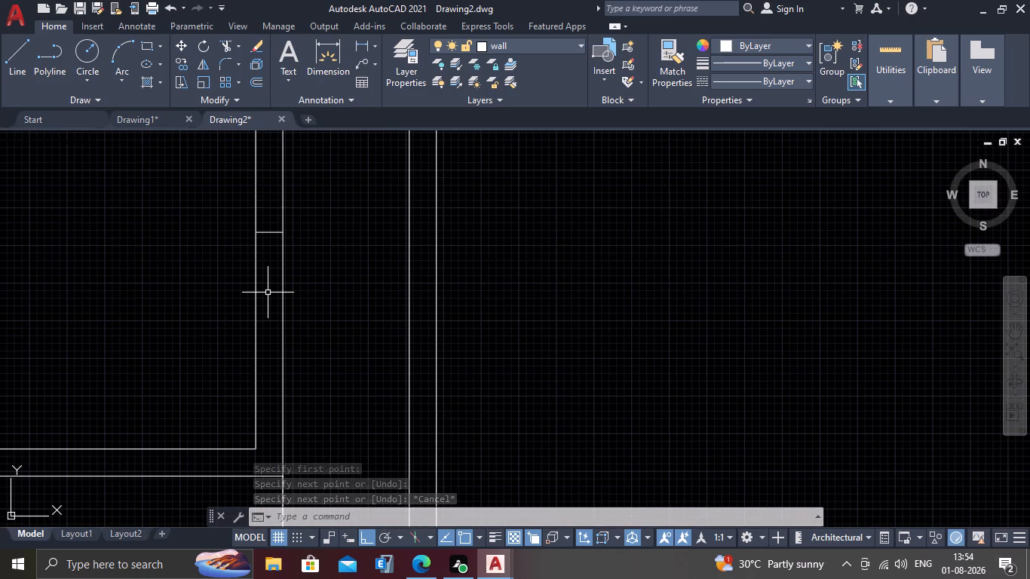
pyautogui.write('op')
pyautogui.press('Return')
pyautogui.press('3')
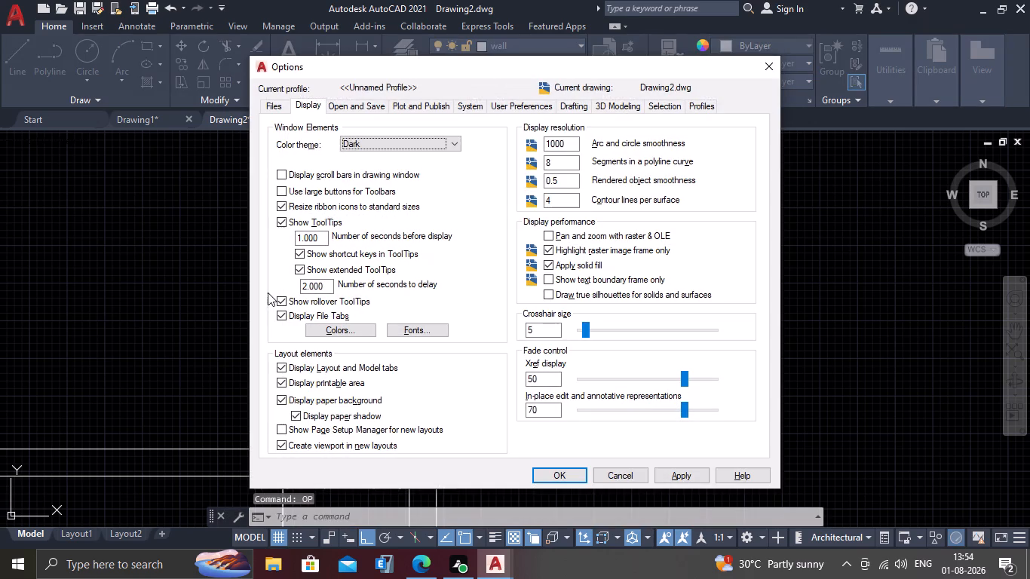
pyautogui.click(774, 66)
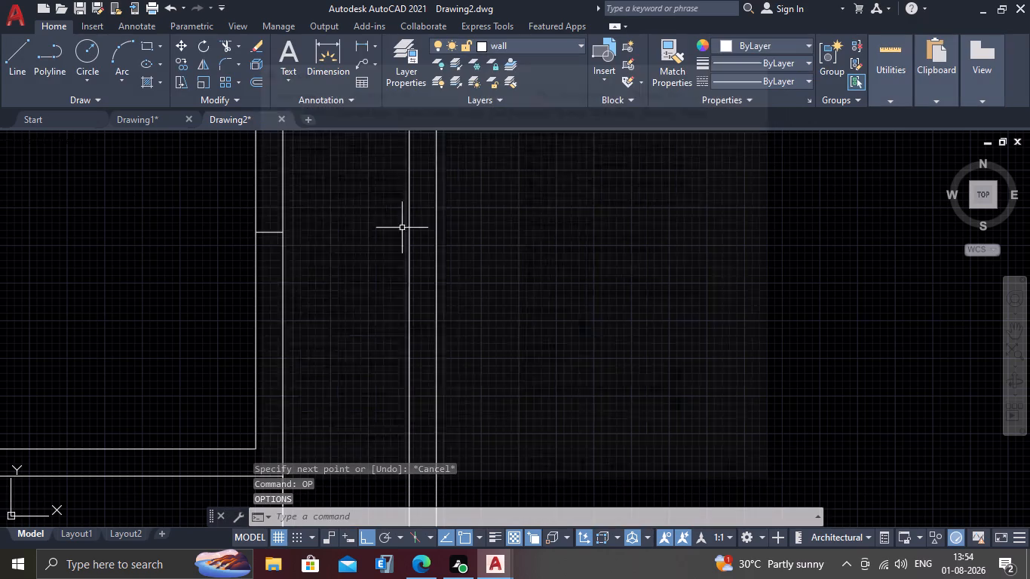
# Offset the short midpoint line in the front right room's right wall 3' upward and 3' downward.
pyautogui.press('o')
pyautogui.press('Return')
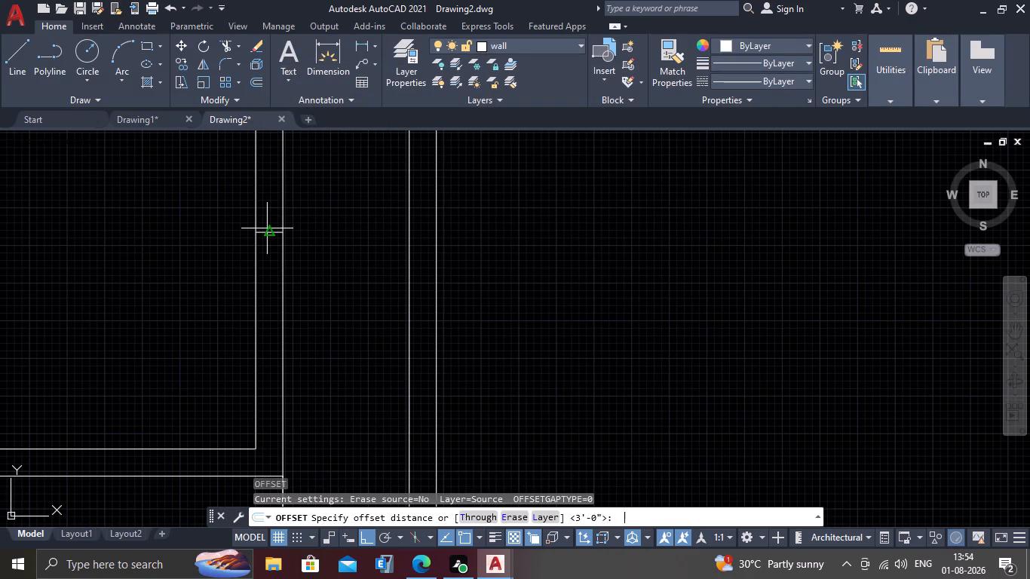
pyautogui.write("3'")
pyautogui.press('Return')
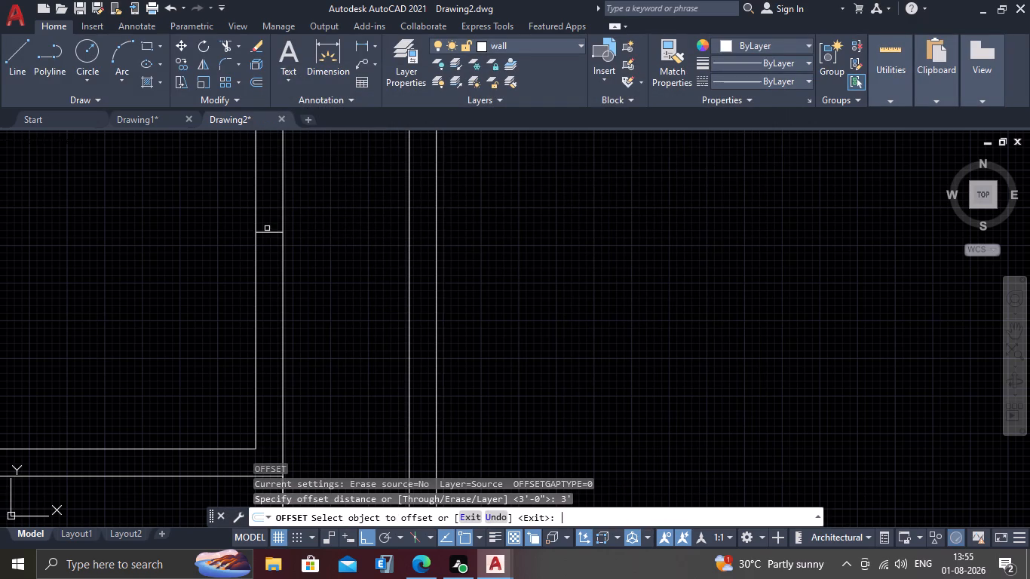
pyautogui.click(270, 231)
pyautogui.click(268, 204)
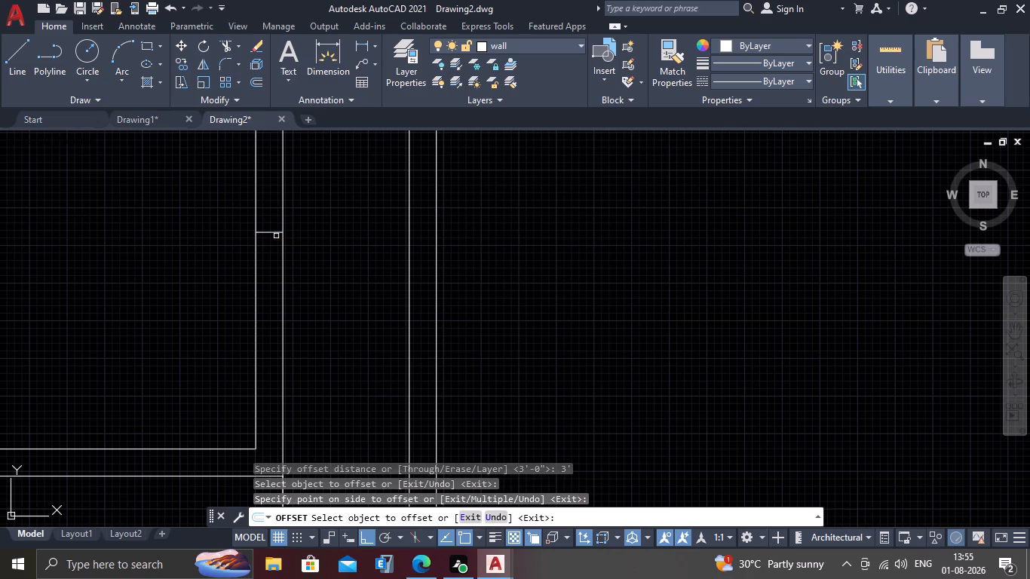
pyautogui.moveTo(268, 232); pyautogui.dragTo(268, 249)
pyautogui.click(270, 299)
pyautogui.press('Escape')
# Trim both faces of the front right room's right wall between the middle and lower cross lines.
pyautogui.scroll(-2, 253, 292)
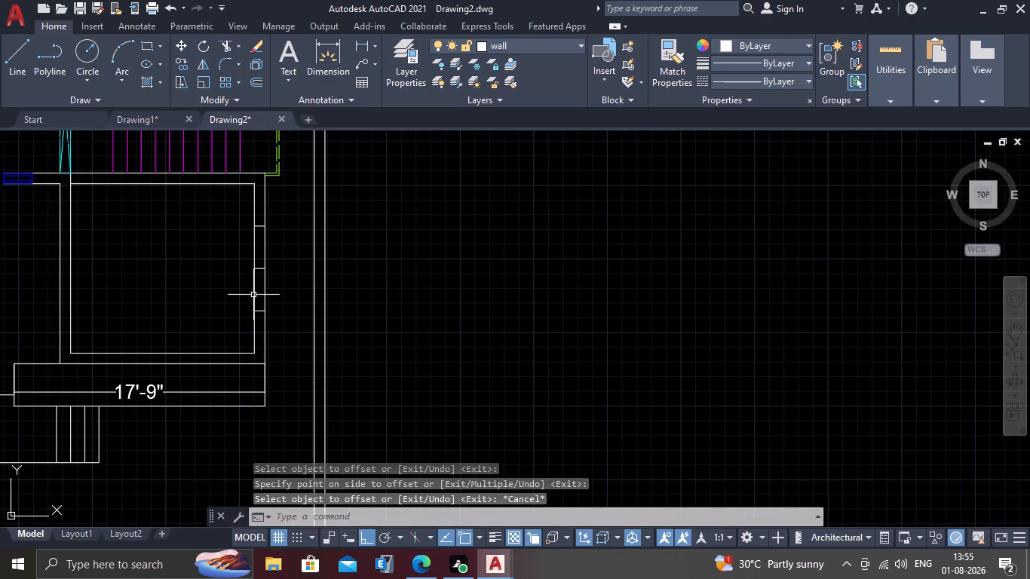
pyautogui.moveTo(251, 293); pyautogui.dragTo(235, 310, button='middle')
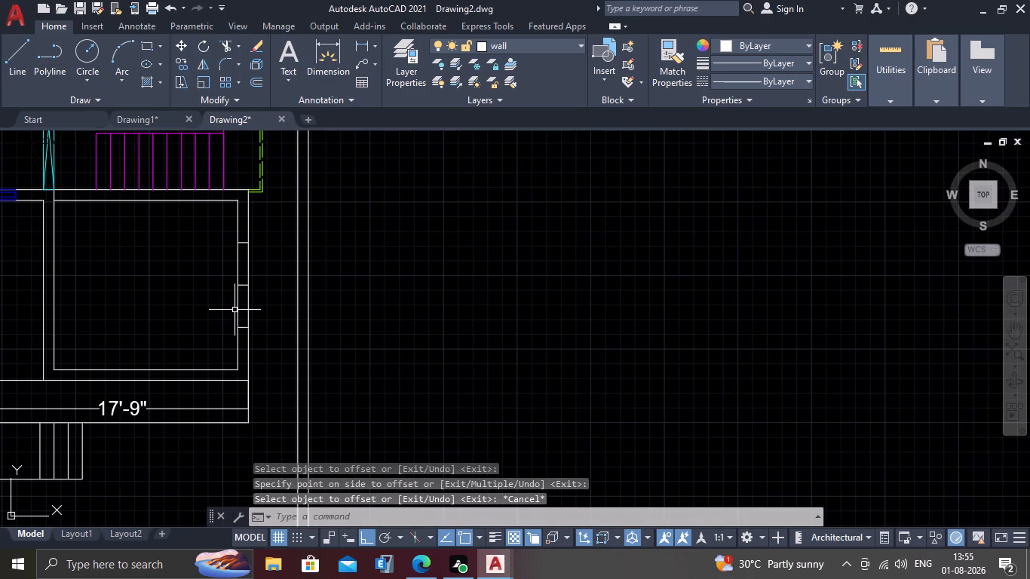
pyautogui.write('tr')
pyautogui.press('Return')
pyautogui.scroll(2, 258, 316)
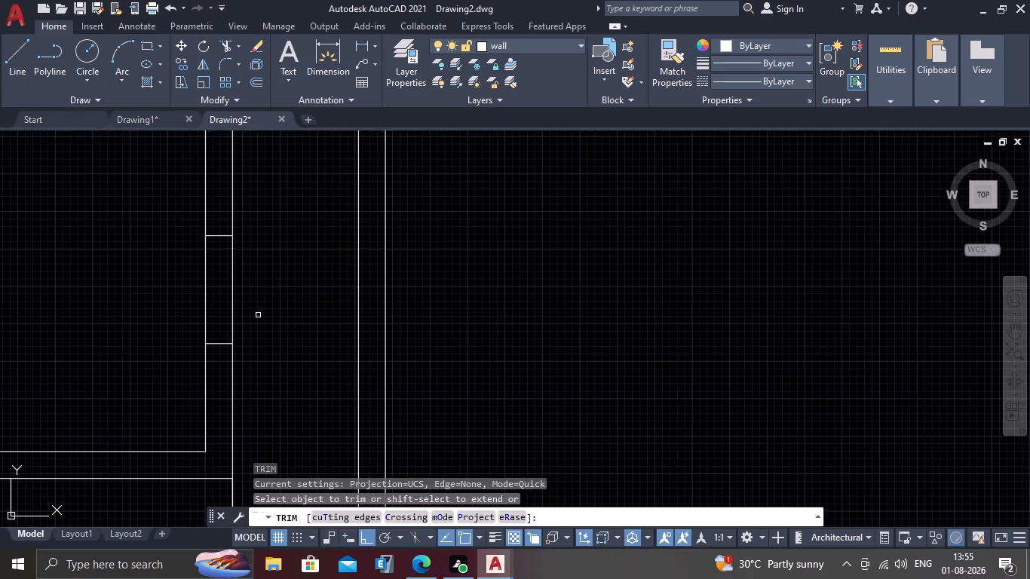
pyautogui.moveTo(265, 284); pyautogui.dragTo(227, 299)
pyautogui.click(189, 311)
pyautogui.click(233, 293)
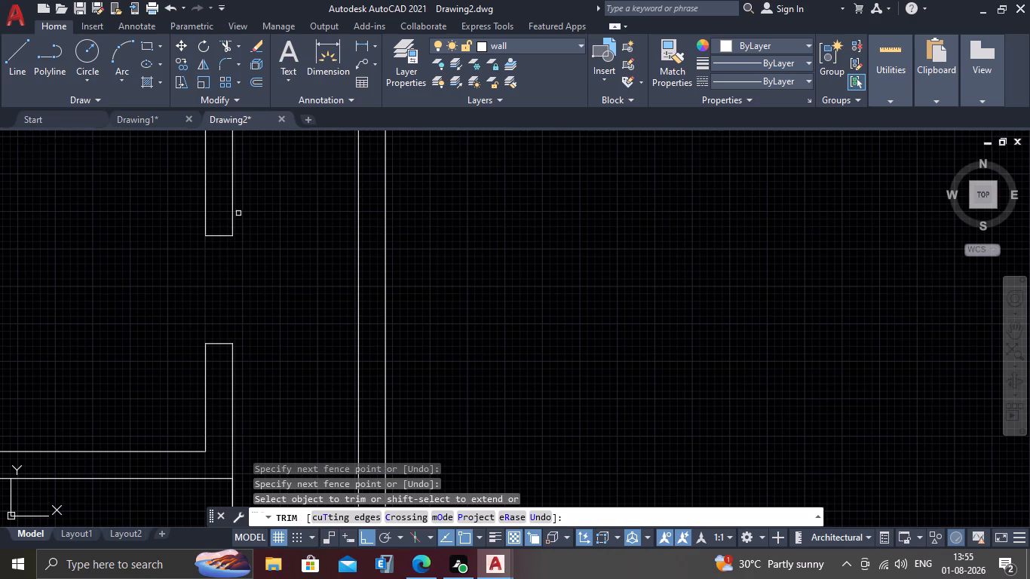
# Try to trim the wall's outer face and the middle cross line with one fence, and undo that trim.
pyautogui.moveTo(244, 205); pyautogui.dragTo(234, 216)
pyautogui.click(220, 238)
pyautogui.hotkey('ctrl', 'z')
# Trim away the middle cross line in the front right room's right wall.
pyautogui.scroll(-2, 219, 236)
pyautogui.scroll(2, 219, 223)
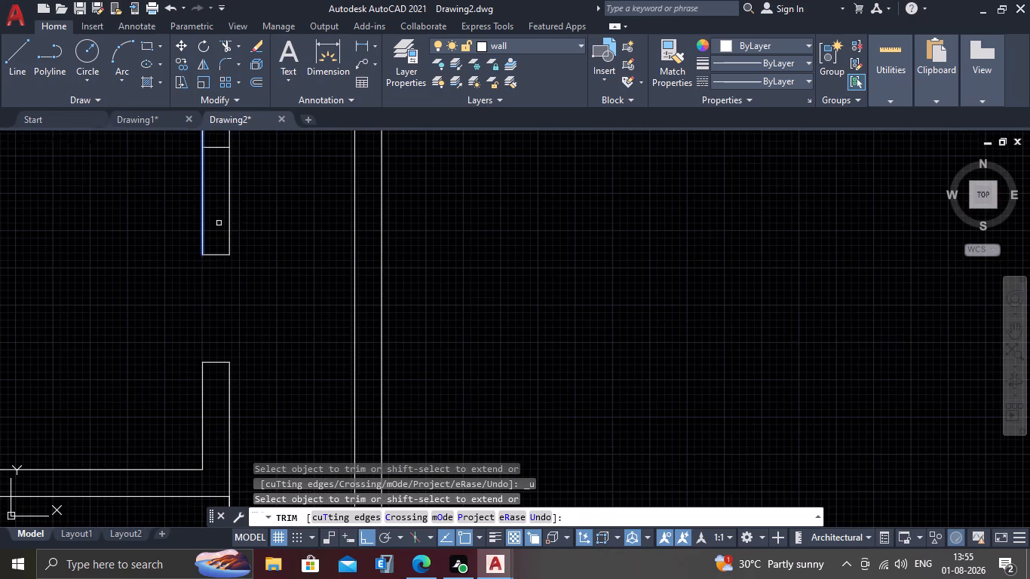
pyautogui.moveTo(219, 223); pyautogui.dragTo(215, 271, button='middle')
pyautogui.scroll(2, 218, 249)
pyautogui.click(207, 386)
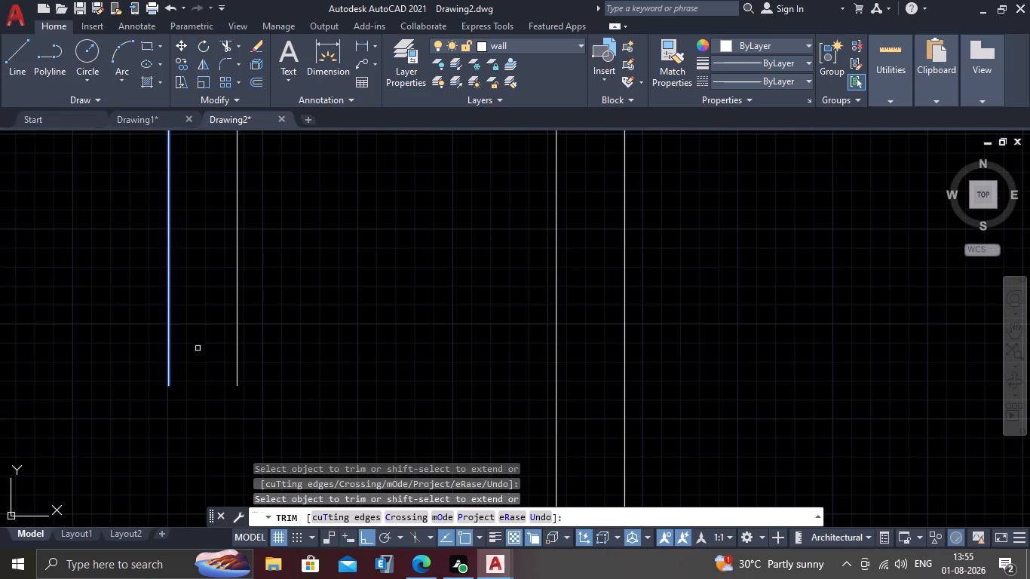
# Trim both faces of the right wall below the upper cross line to complete the front right room's side opening.
pyautogui.scroll(-2, 201, 332)
pyautogui.scroll(2, 197, 267)
pyautogui.moveTo(197, 267); pyautogui.dragTo(185, 338, button='middle')
pyautogui.scroll(2, 189, 320)
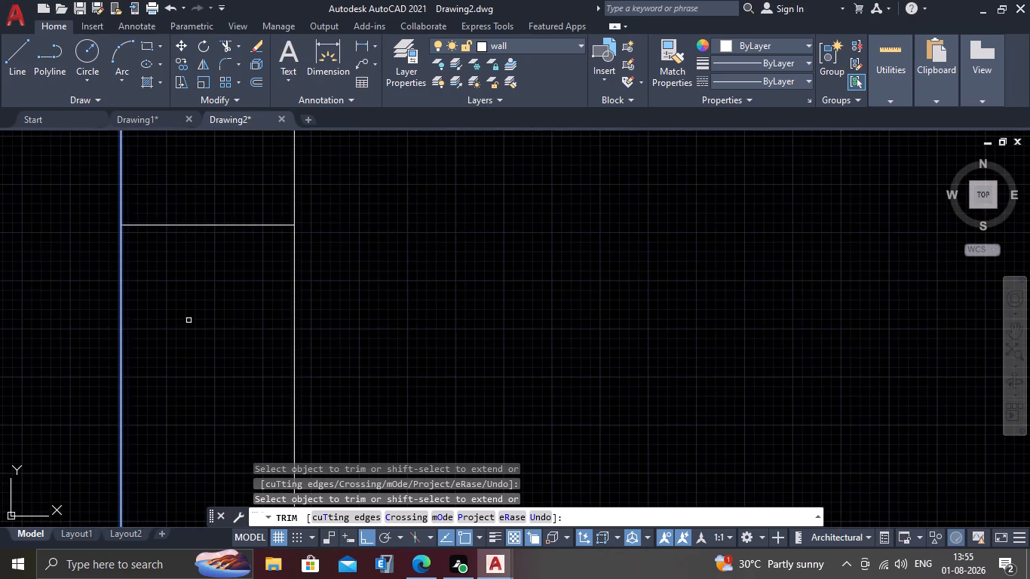
pyautogui.scroll(2, 189, 320)
pyautogui.moveTo(189, 320); pyautogui.dragTo(241, 473, button='middle')
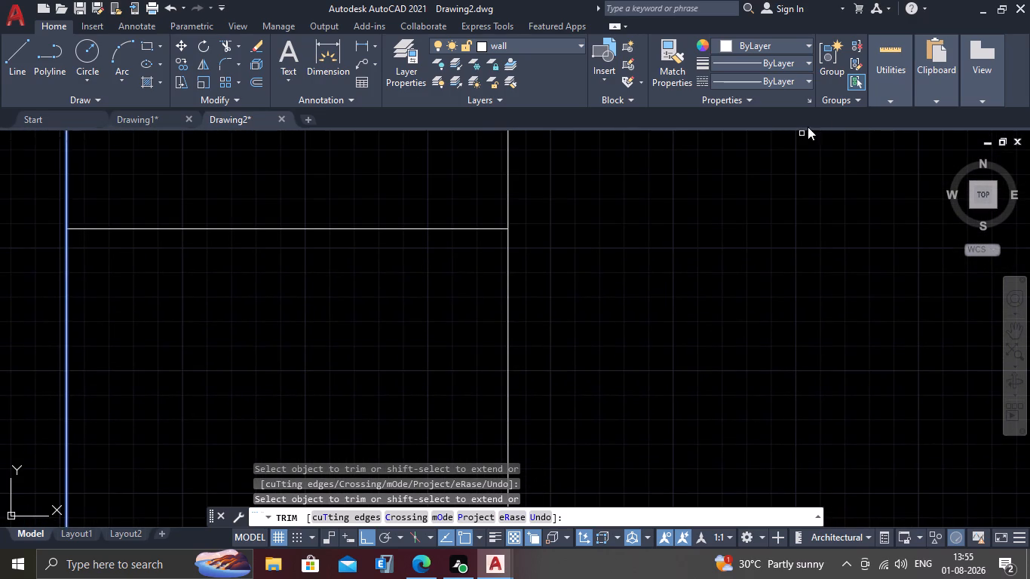
pyautogui.press('Escape')
pyautogui.scroll(-1, 591, 228)
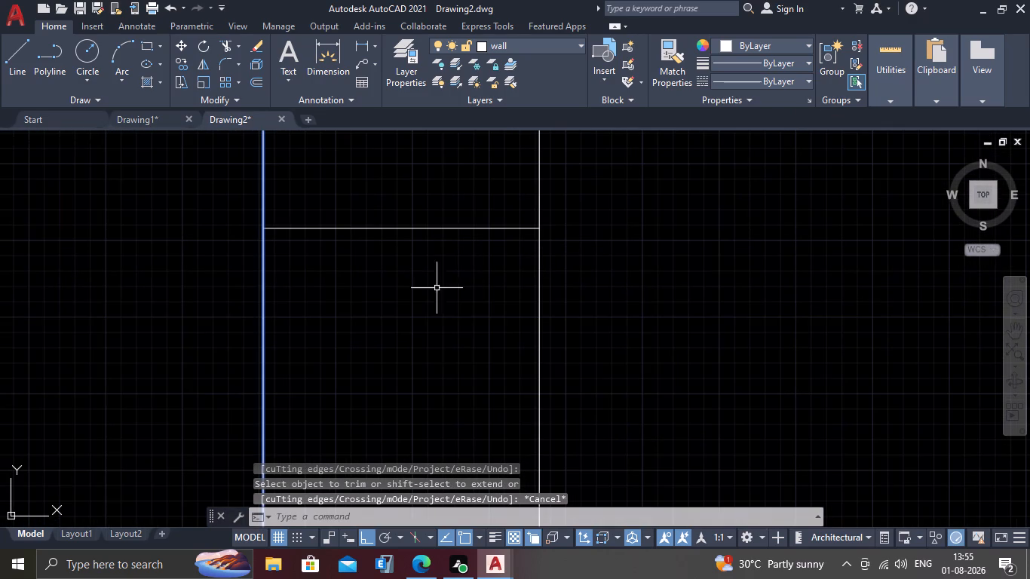
pyautogui.moveTo(395, 308); pyautogui.dragTo(399, 284, button='middle')
pyautogui.write('tr')
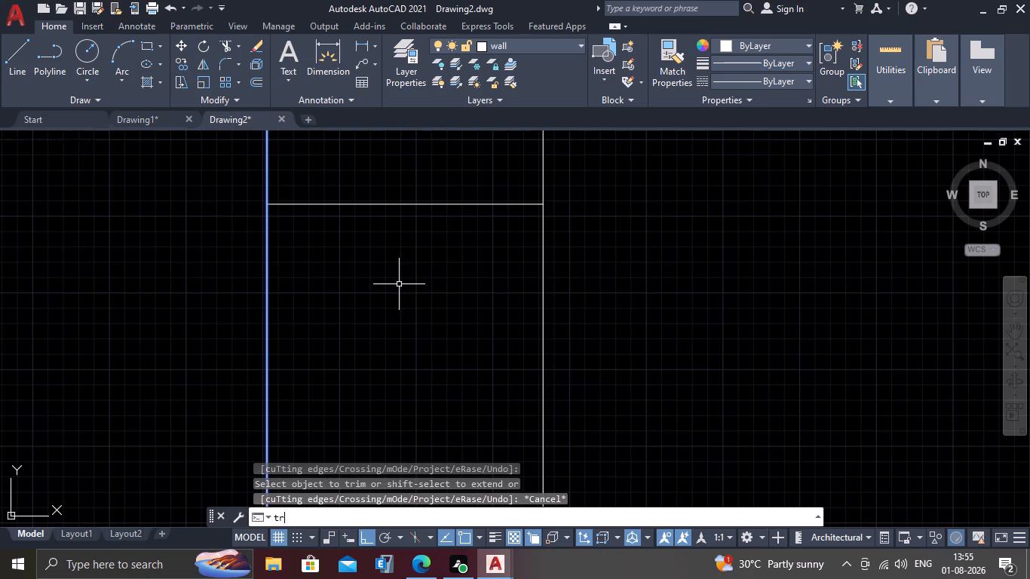
pyautogui.press('Return')
pyautogui.moveTo(543, 303); pyautogui.dragTo(535, 305)
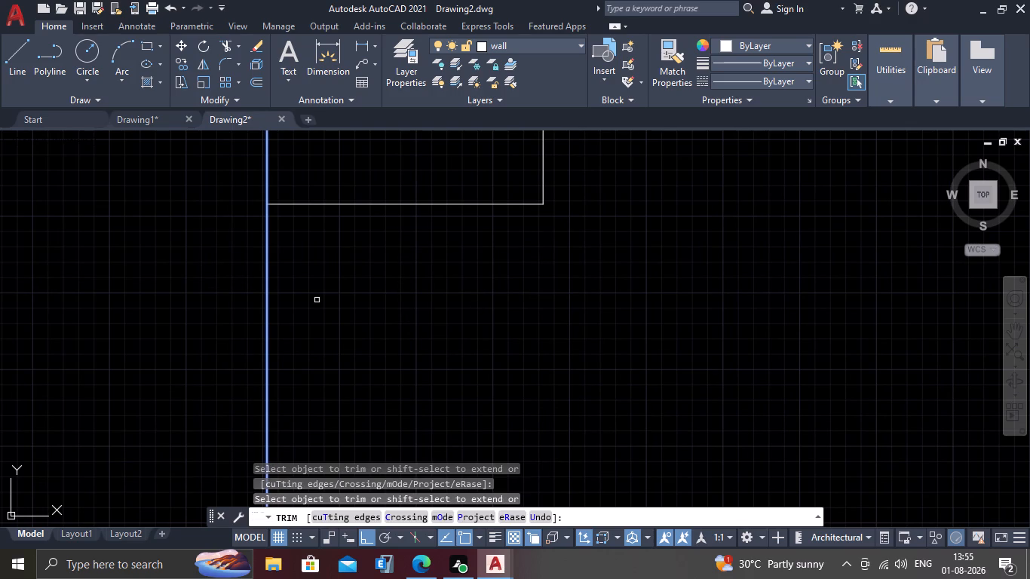
pyautogui.click(268, 311)
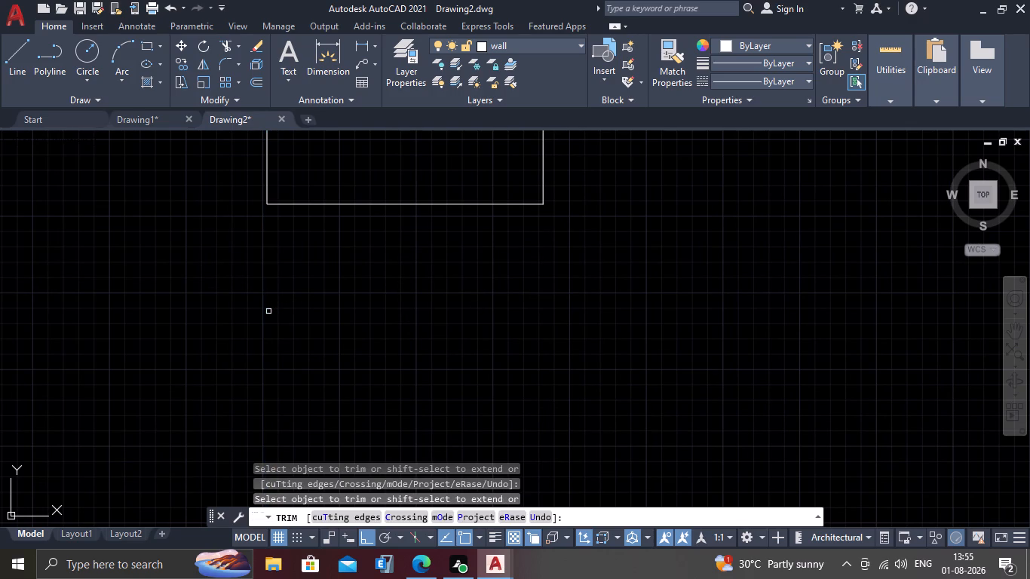
pyautogui.press('Escape')
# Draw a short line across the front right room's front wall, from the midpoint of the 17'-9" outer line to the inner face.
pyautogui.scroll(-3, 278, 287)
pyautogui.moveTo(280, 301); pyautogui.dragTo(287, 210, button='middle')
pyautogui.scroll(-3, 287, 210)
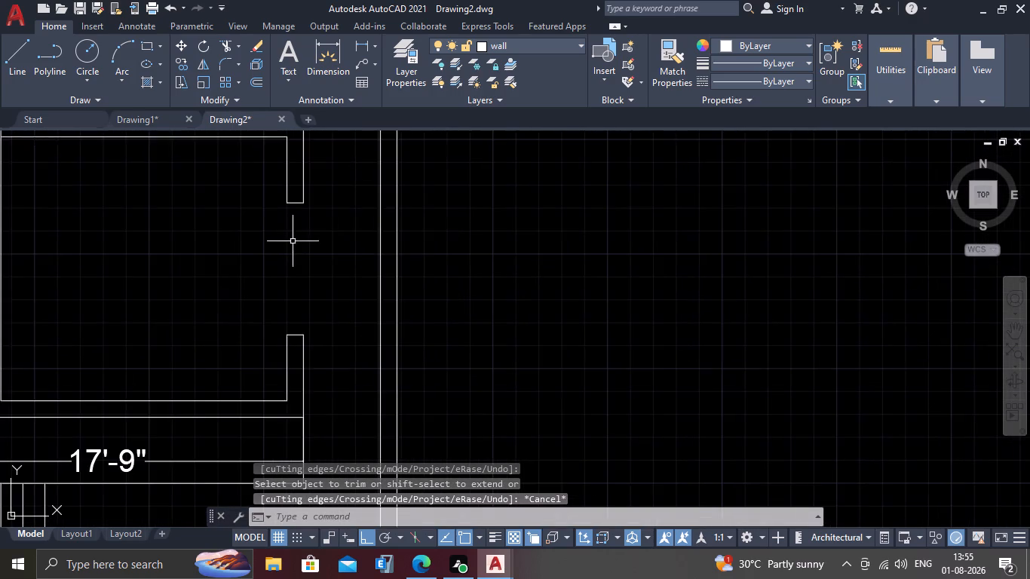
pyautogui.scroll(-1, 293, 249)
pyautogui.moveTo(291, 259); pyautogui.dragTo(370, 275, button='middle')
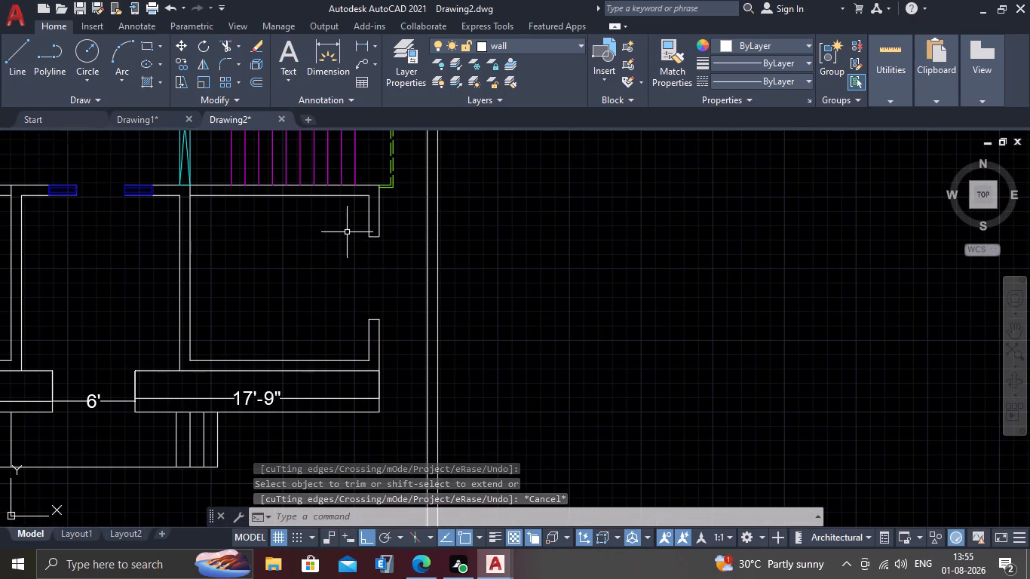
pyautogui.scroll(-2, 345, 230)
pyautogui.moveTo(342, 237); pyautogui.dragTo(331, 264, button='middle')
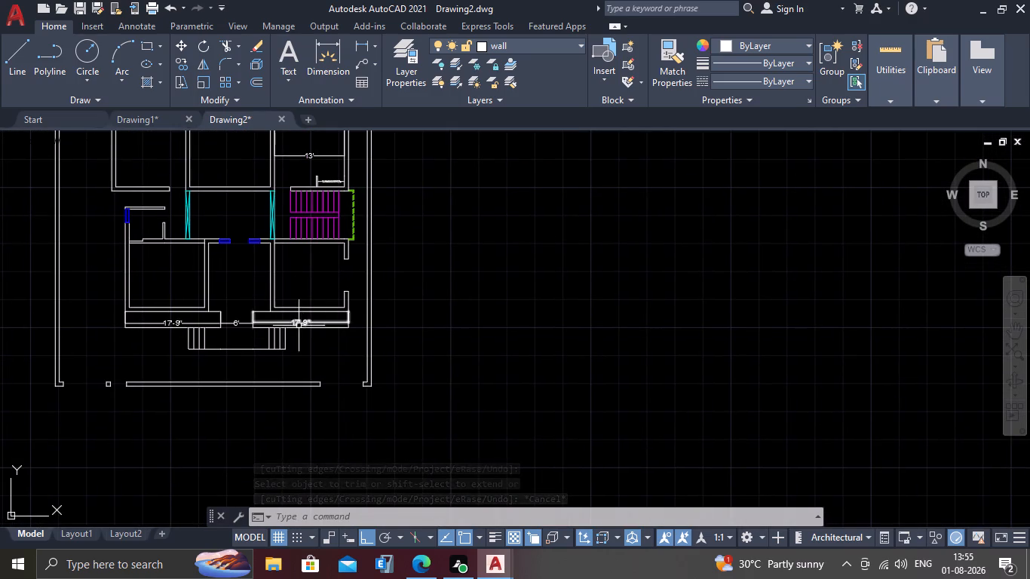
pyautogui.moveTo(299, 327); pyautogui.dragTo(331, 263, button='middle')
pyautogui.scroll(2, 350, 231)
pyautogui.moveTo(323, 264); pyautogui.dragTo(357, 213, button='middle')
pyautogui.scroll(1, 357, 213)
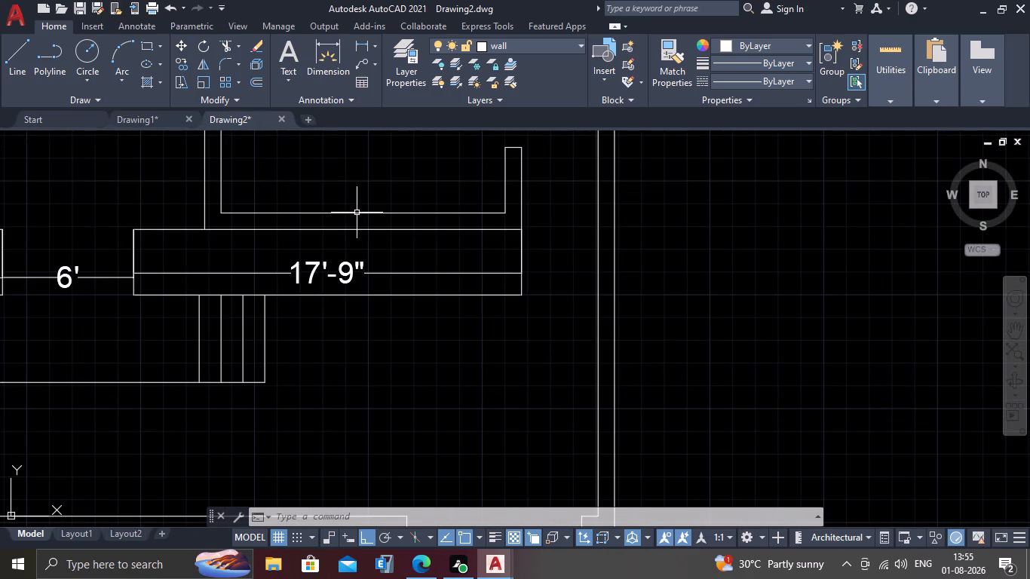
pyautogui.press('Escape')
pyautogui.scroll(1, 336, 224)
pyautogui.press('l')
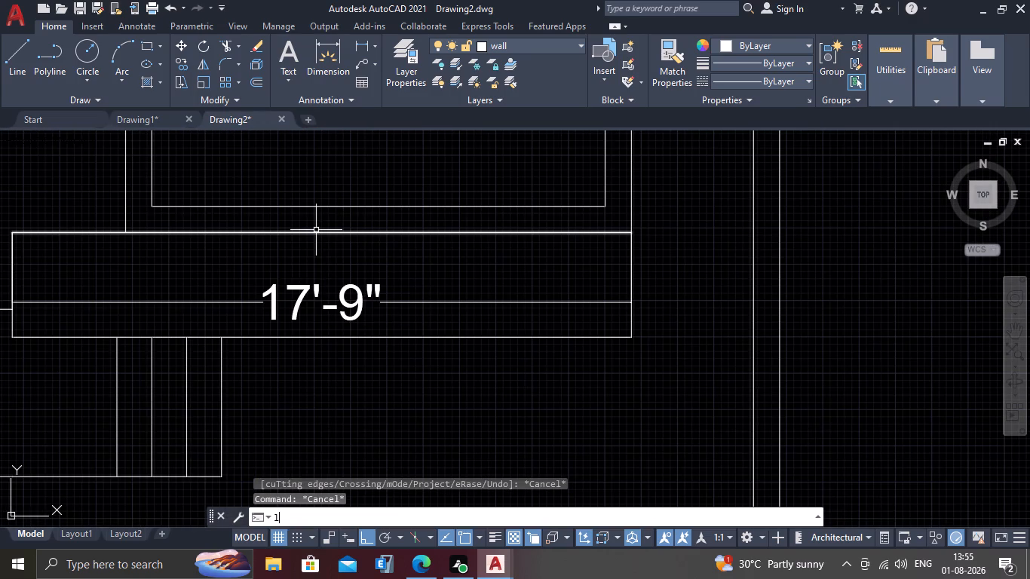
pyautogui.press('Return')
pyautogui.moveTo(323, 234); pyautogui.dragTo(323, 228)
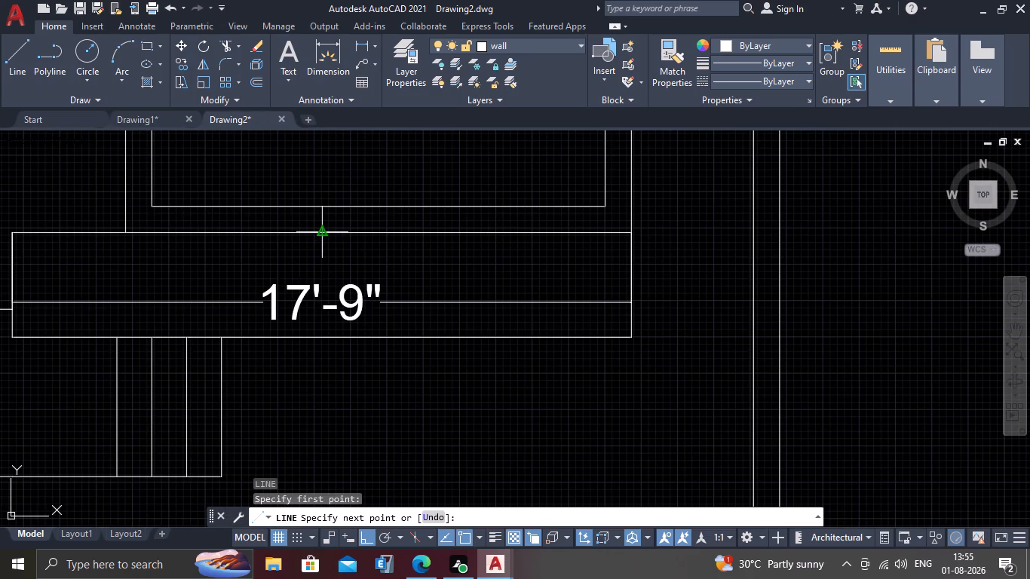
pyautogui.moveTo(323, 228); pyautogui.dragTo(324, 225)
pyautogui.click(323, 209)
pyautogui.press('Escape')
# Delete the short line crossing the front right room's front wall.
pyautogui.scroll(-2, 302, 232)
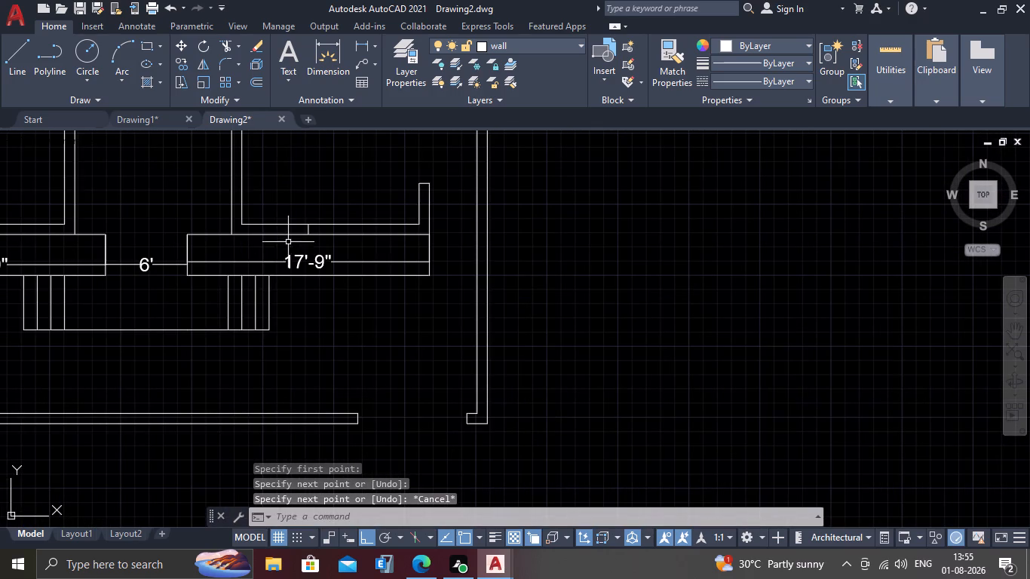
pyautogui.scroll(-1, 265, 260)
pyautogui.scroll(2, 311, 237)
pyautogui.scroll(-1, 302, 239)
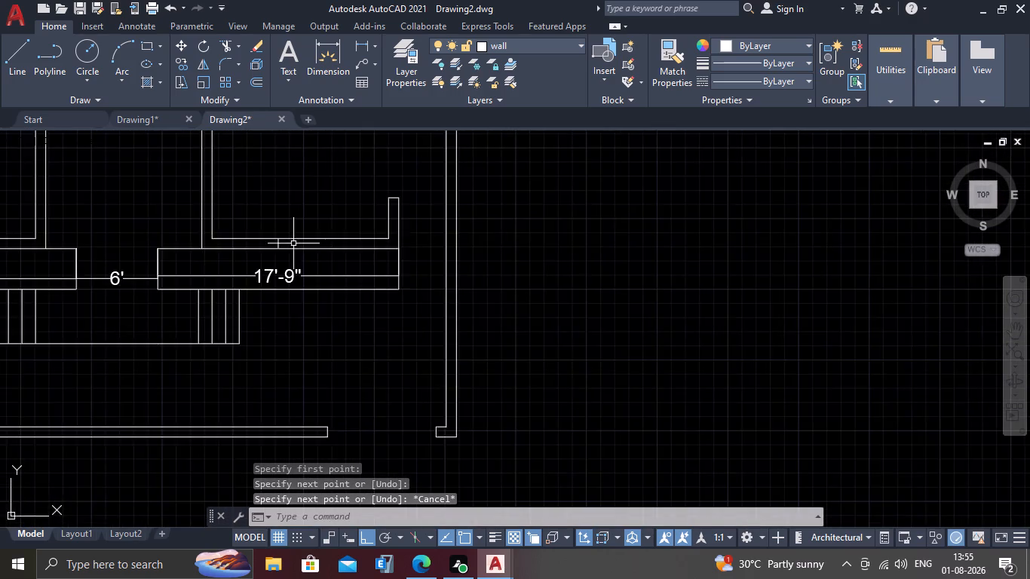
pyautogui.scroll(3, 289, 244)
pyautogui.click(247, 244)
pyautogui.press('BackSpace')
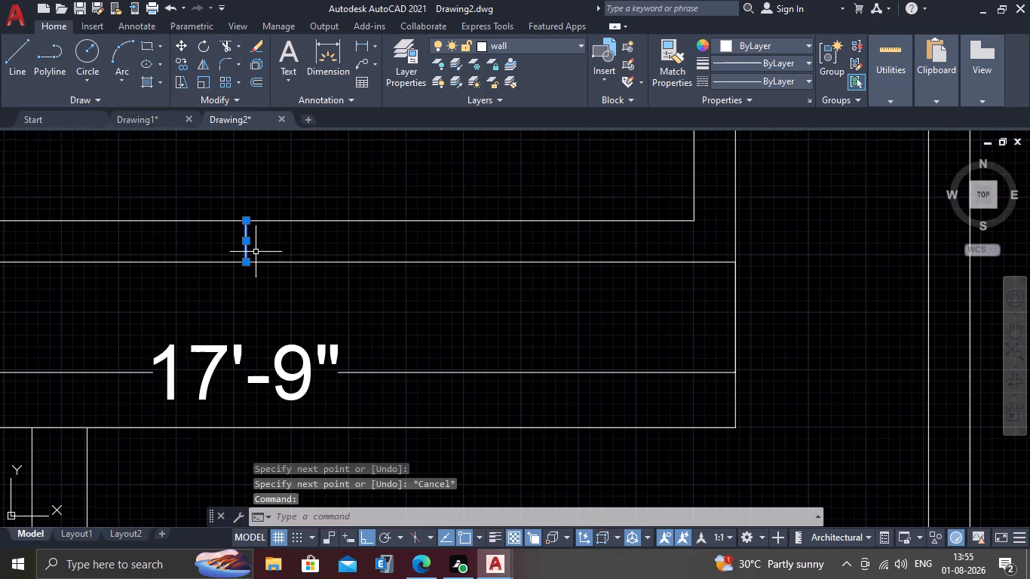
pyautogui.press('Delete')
# Examine the front right room's front wall and its corners along the 17'-9" strip.
pyautogui.scroll(1, 257, 251)
pyautogui.scroll(-2, 257, 251)
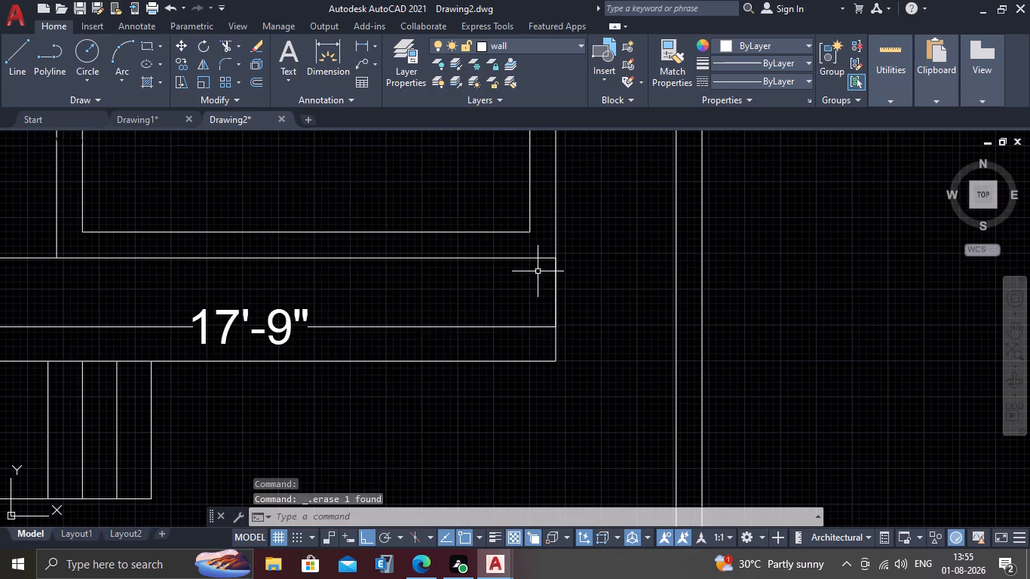
pyautogui.scroll(-2, 537, 271)
pyautogui.scroll(2, 350, 281)
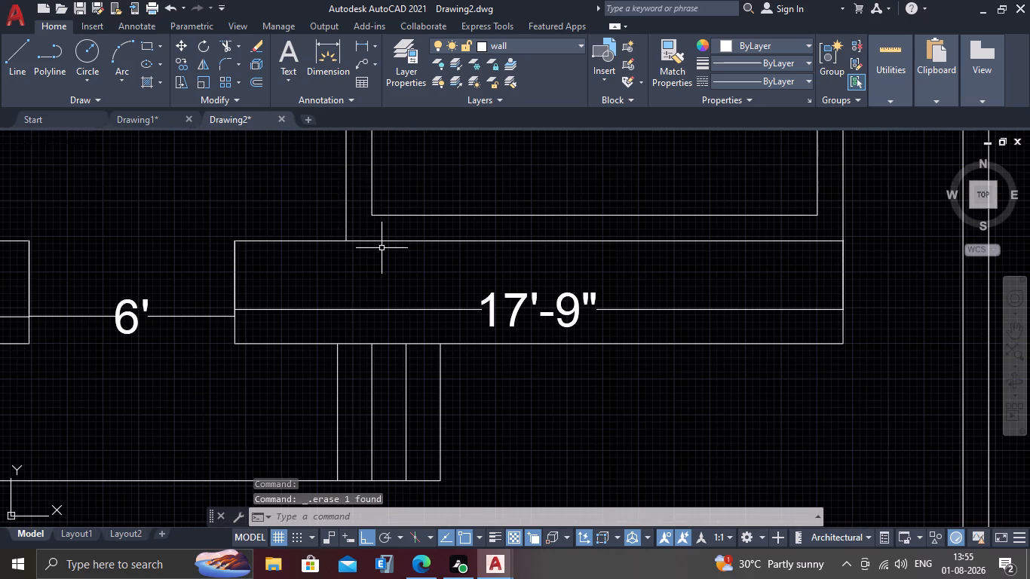
pyautogui.moveTo(372, 248); pyautogui.dragTo(310, 281, button='middle')
pyautogui.scroll(2, 310, 281)
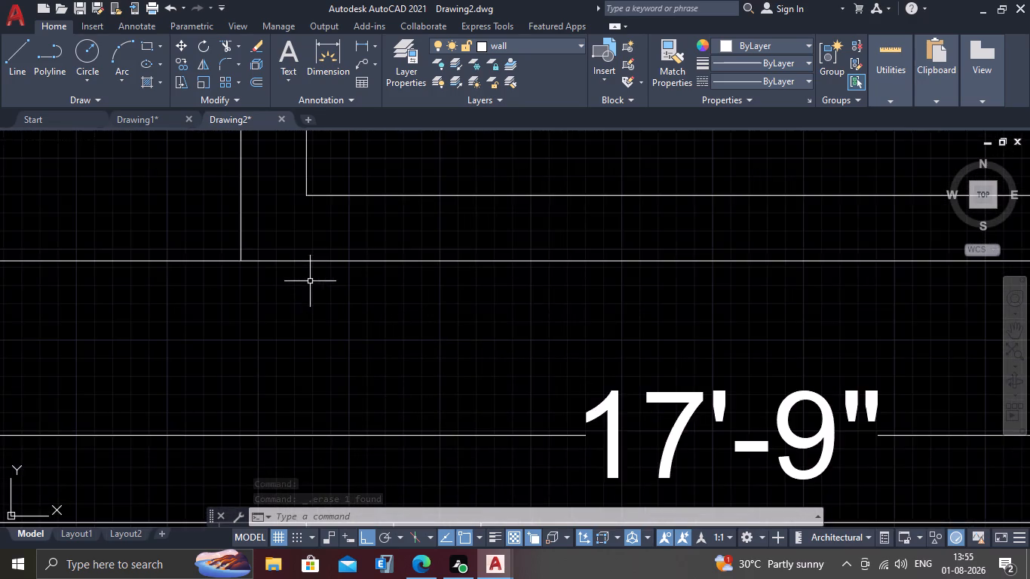
pyautogui.scroll(-2, 287, 283)
pyautogui.moveTo(313, 267); pyautogui.dragTo(267, 274, button='middle')
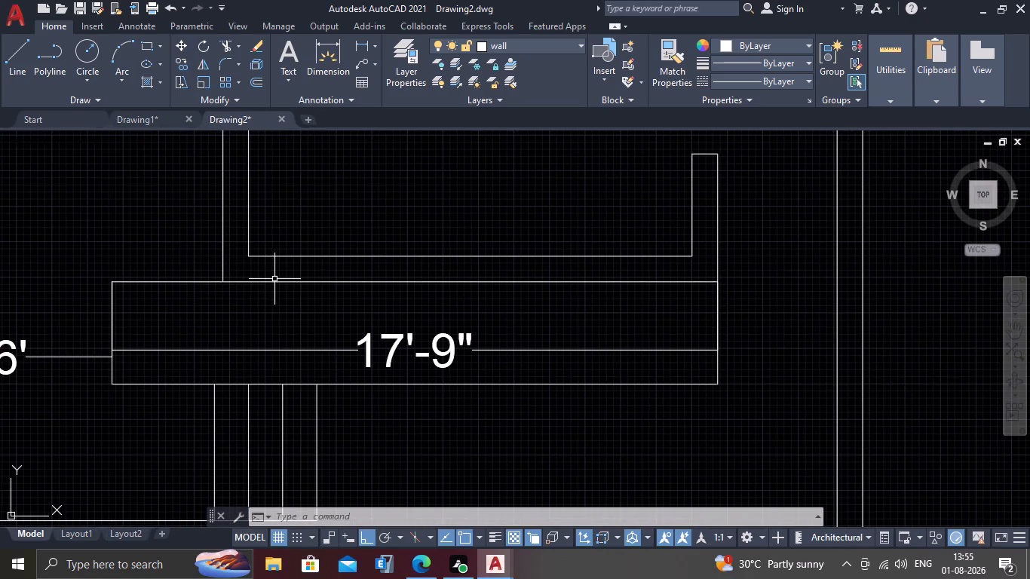
# Delete the front right room's 17'-9" outer front wall line.
pyautogui.click(274, 283)
pyautogui.press('Delete')
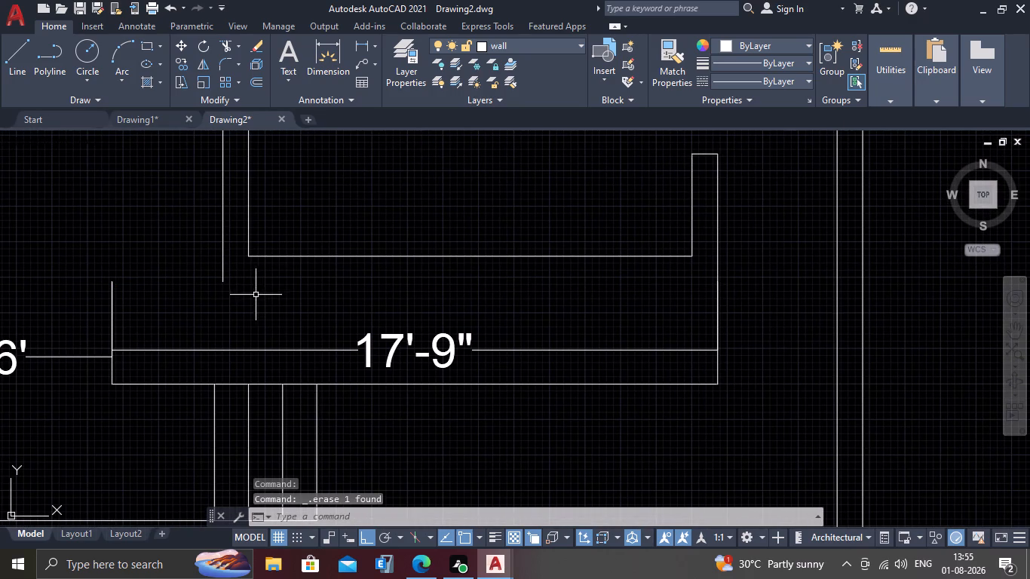
# Draw a horizontal line from the lower end of the front right room's left wall outer face to its right wall's outer face.
pyautogui.press('l')
pyautogui.press('Return')
pyautogui.scroll(2, 237, 290)
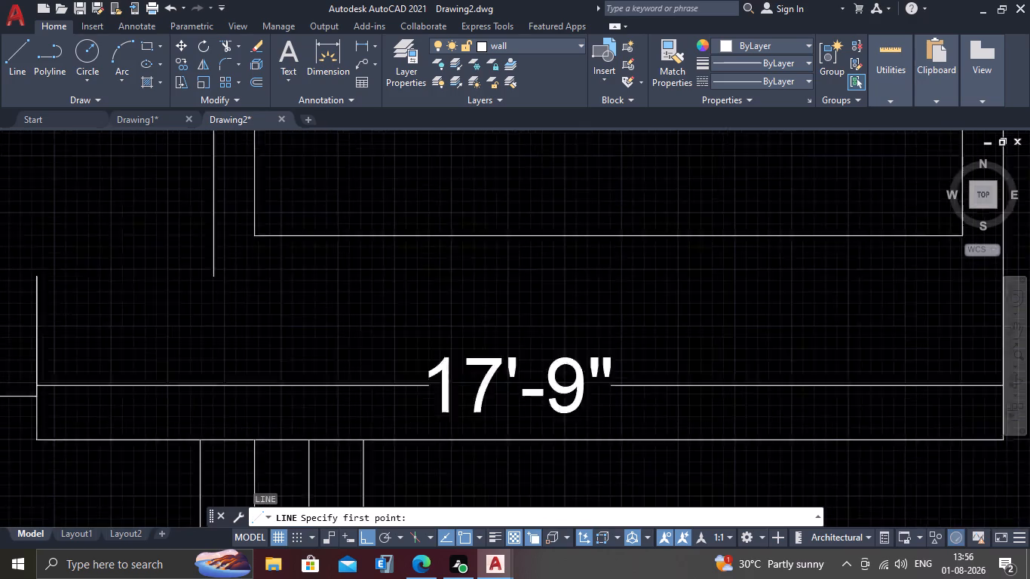
pyautogui.click(201, 272)
pyautogui.scroll(-4, 241, 266)
pyautogui.scroll(3, 449, 297)
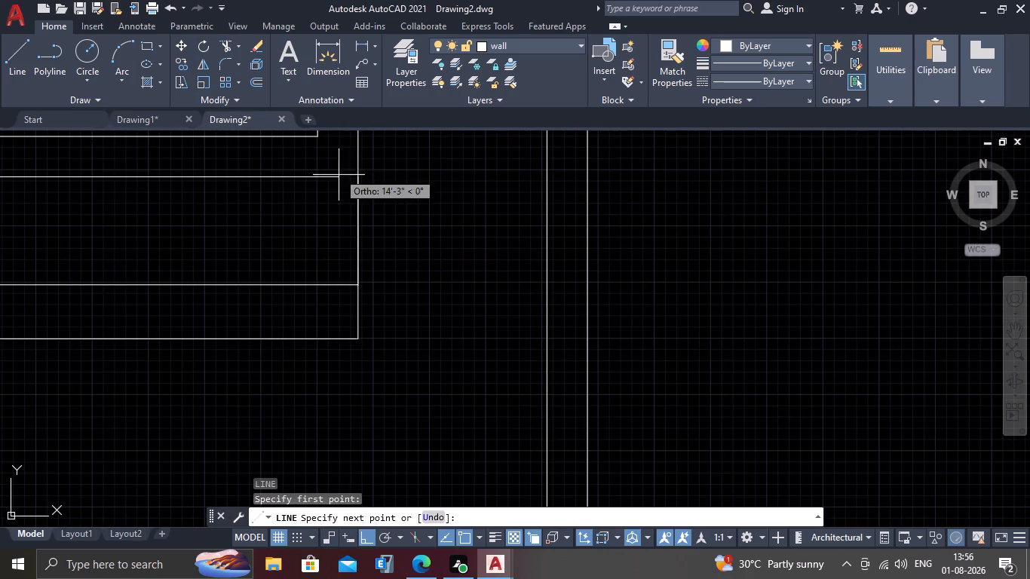
pyautogui.click(359, 178)
pyautogui.press('Escape')
# Draw a short line across the front right room's front wall, from the midpoint of the new outer line to the inner face.
pyautogui.scroll(-3, 294, 234)
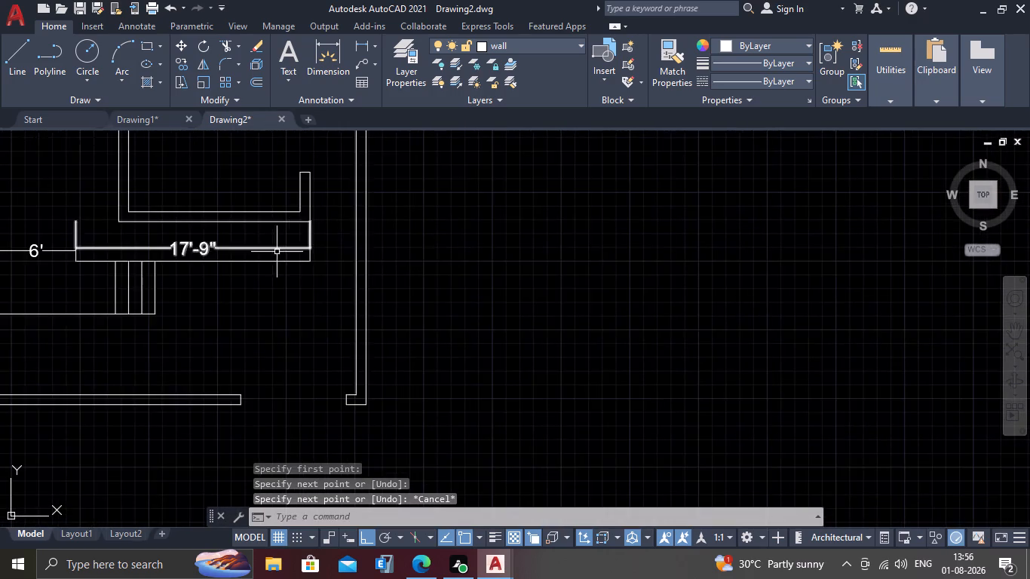
pyautogui.moveTo(276, 252); pyautogui.dragTo(418, 297, button='middle')
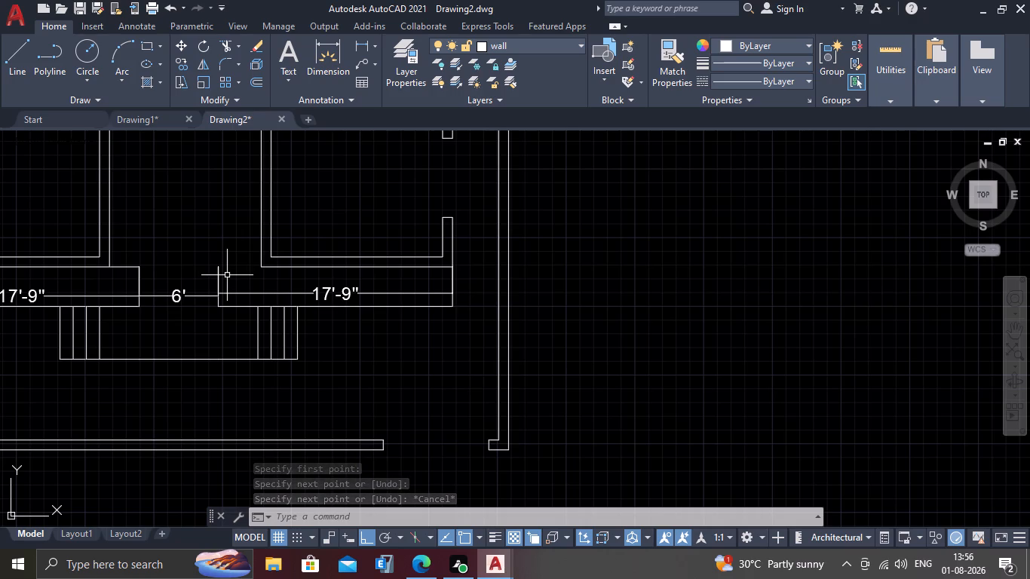
pyautogui.press('l')
pyautogui.press('Return')
pyautogui.scroll(2, 383, 277)
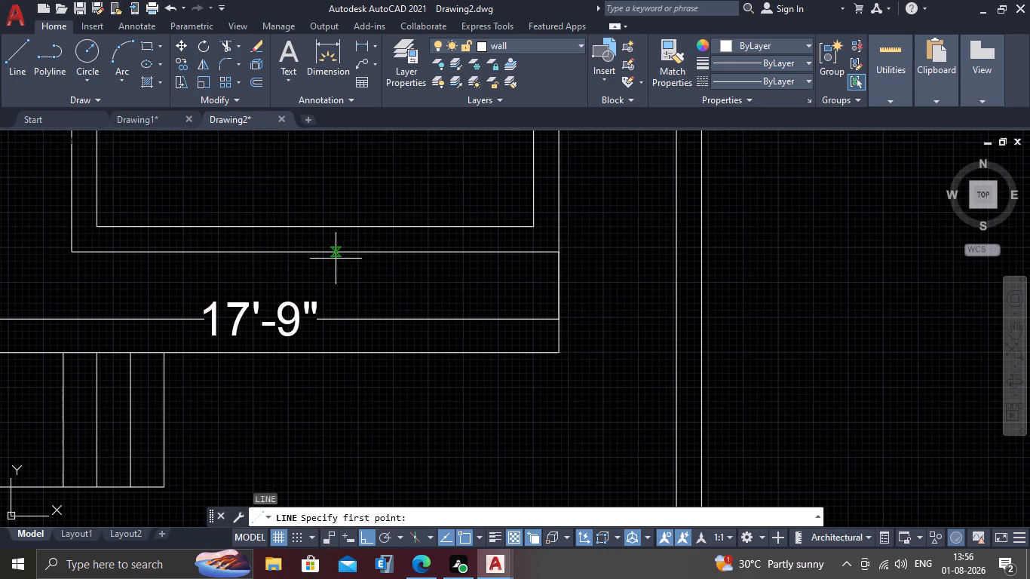
pyautogui.moveTo(319, 249); pyautogui.dragTo(320, 242)
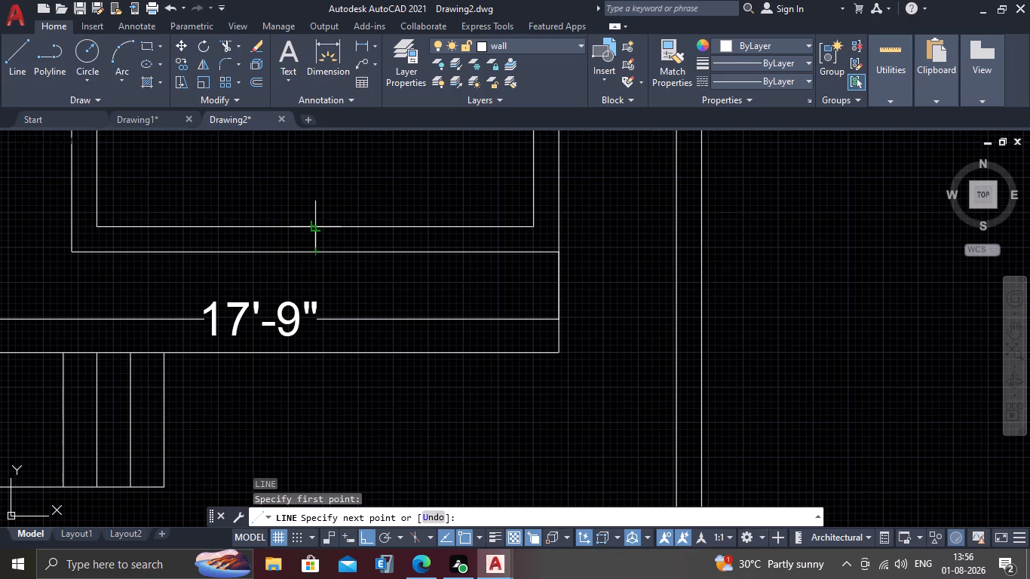
pyautogui.click(314, 229)
pyautogui.press('Escape')
# Draw a line from the upper left corner of the 17'-9" strip to the front right room's left wall outer corner.
pyautogui.moveTo(253, 283); pyautogui.dragTo(354, 305, button='middle')
pyautogui.press('l')
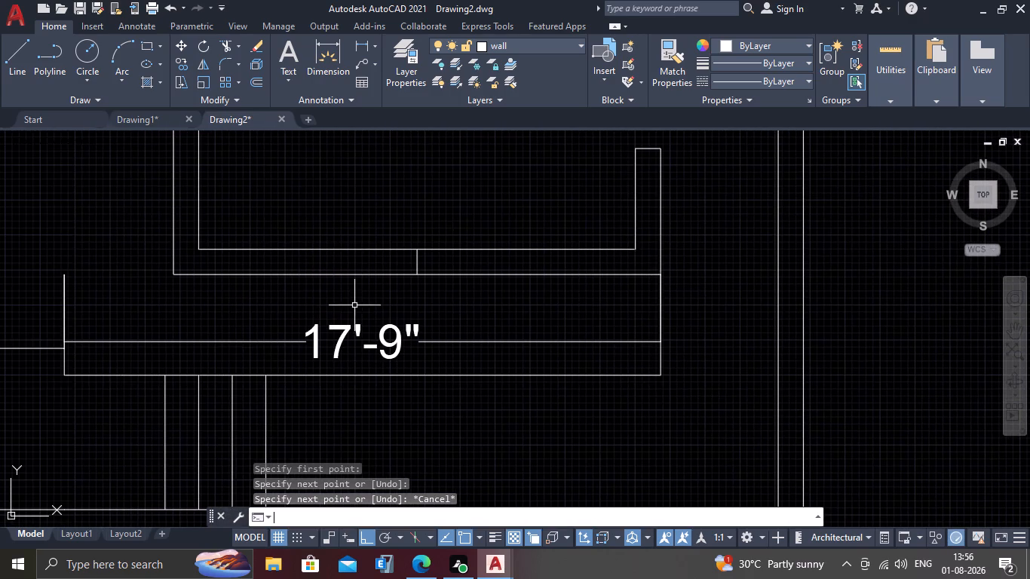
pyautogui.press('Return')
pyautogui.click(63, 276)
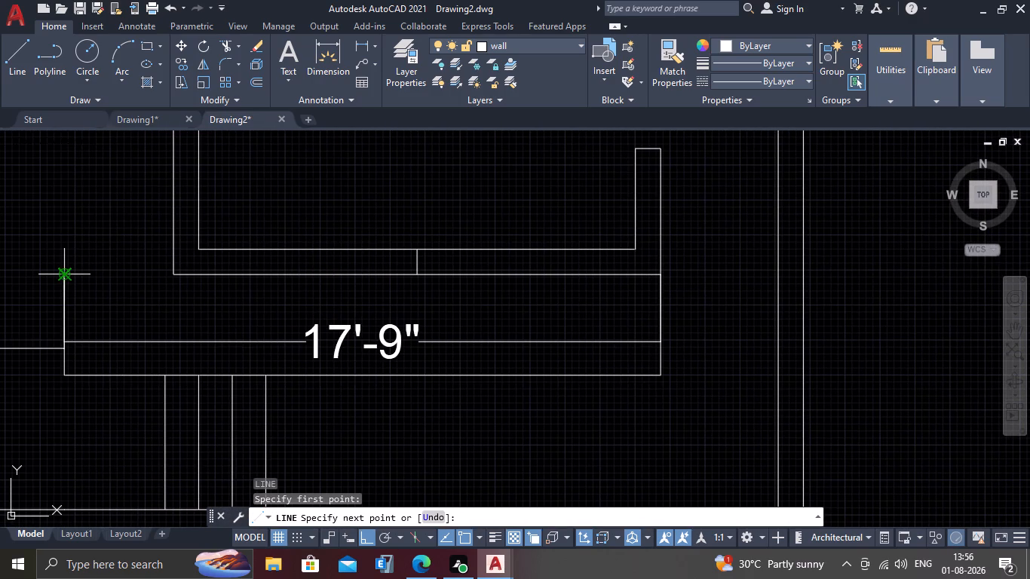
pyautogui.click(174, 277)
pyautogui.press('Escape')
# Offset the short centre line in the front right room's front wall by 3' to both sides.
pyautogui.scroll(-3, 149, 292)
pyautogui.moveTo(136, 307); pyautogui.dragTo(293, 326, button='middle')
pyautogui.moveTo(290, 326); pyautogui.dragTo(221, 289, button='middle')
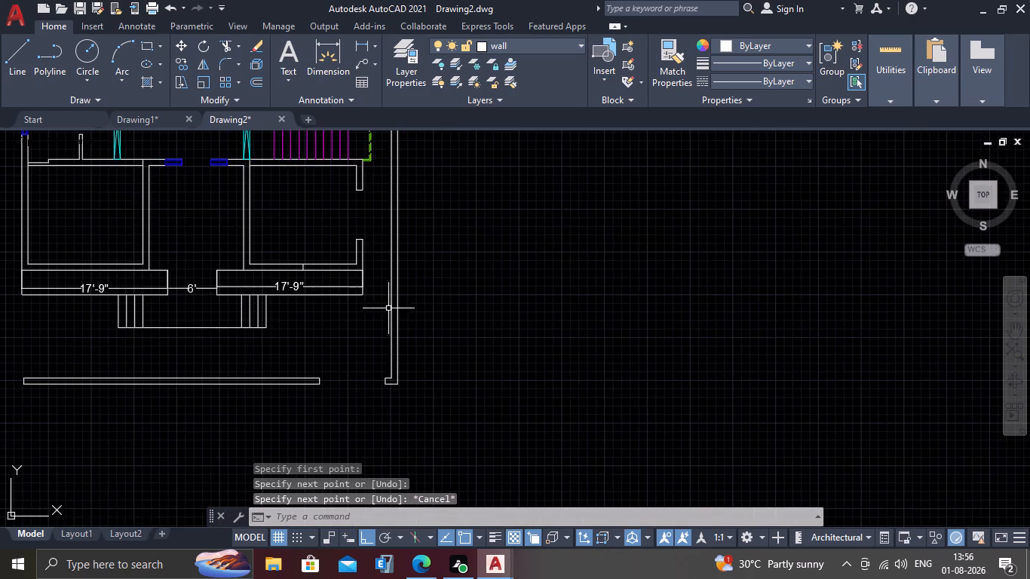
pyautogui.scroll(2, 409, 296)
pyautogui.moveTo(185, 228); pyautogui.dragTo(283, 325, button='middle')
pyautogui.scroll(3, 248, 321)
pyautogui.moveTo(228, 315); pyautogui.dragTo(344, 311, button='middle')
pyautogui.press('o')
pyautogui.press('Return')
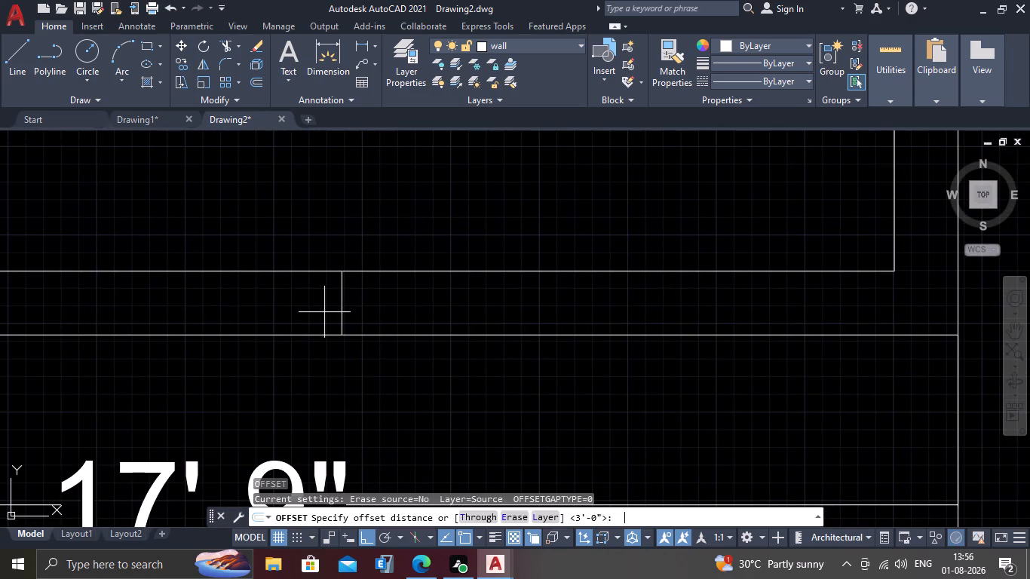
pyautogui.write("3'")
pyautogui.press('Return')
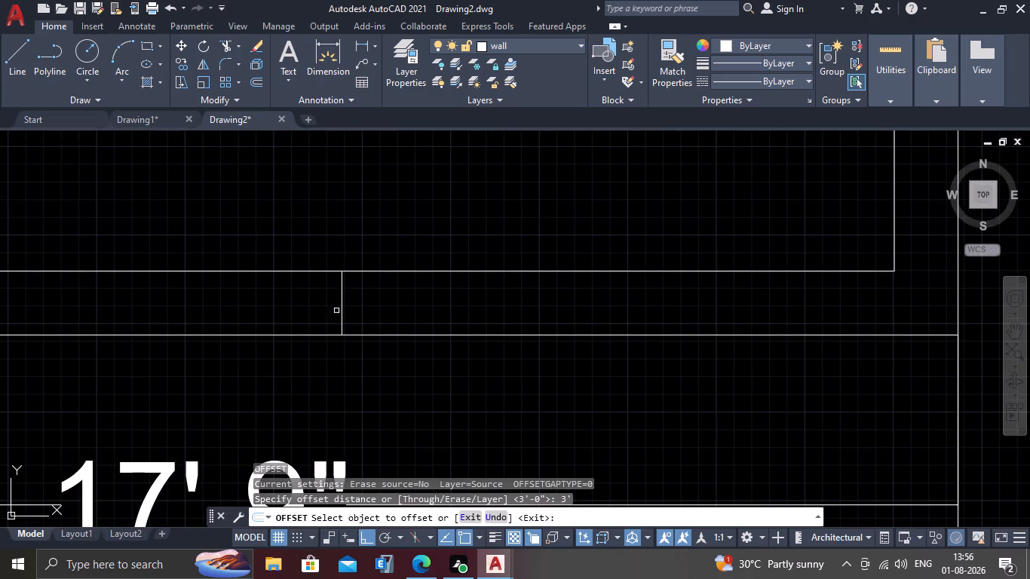
pyautogui.click(343, 306)
pyautogui.click(432, 326)
pyautogui.click(342, 317)
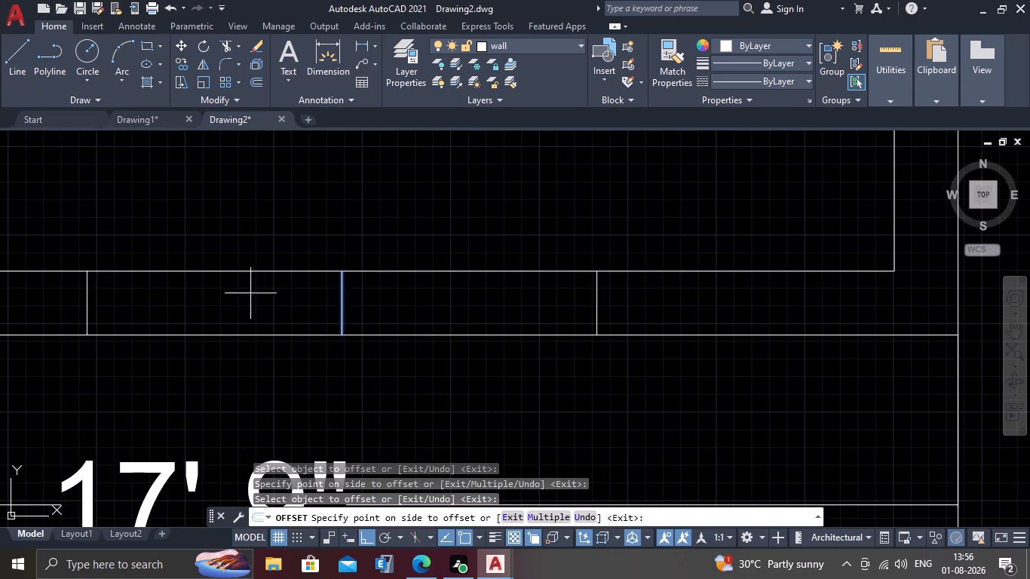
pyautogui.click(250, 293)
pyautogui.scroll(-2, 250, 293)
pyautogui.moveTo(245, 299); pyautogui.dragTo(272, 305, button='middle')
pyautogui.press('Escape')
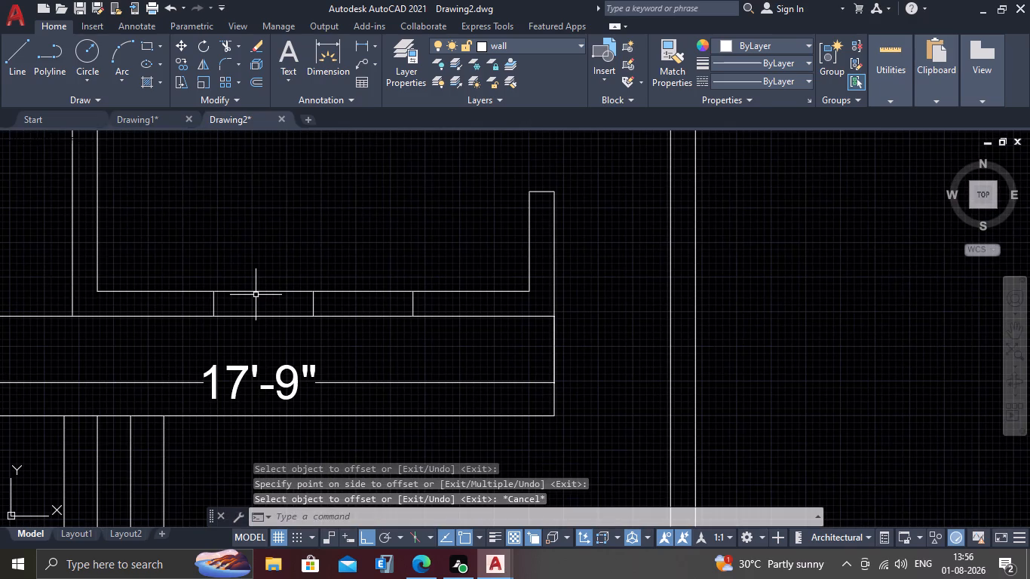
# Trim both front wall faces between the two offset lines and remove the centre line to complete the front opening.
pyautogui.write('tr')
pyautogui.press('Return')
pyautogui.moveTo(256, 276); pyautogui.dragTo(256, 284)
pyautogui.click(255, 325)
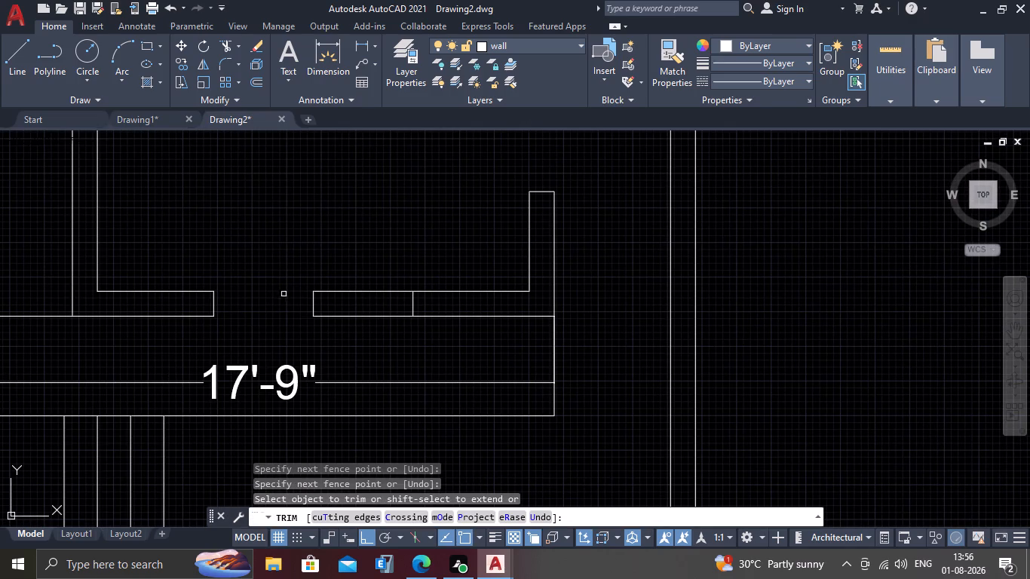
pyautogui.click(314, 306)
pyautogui.moveTo(353, 260); pyautogui.dragTo(353, 267)
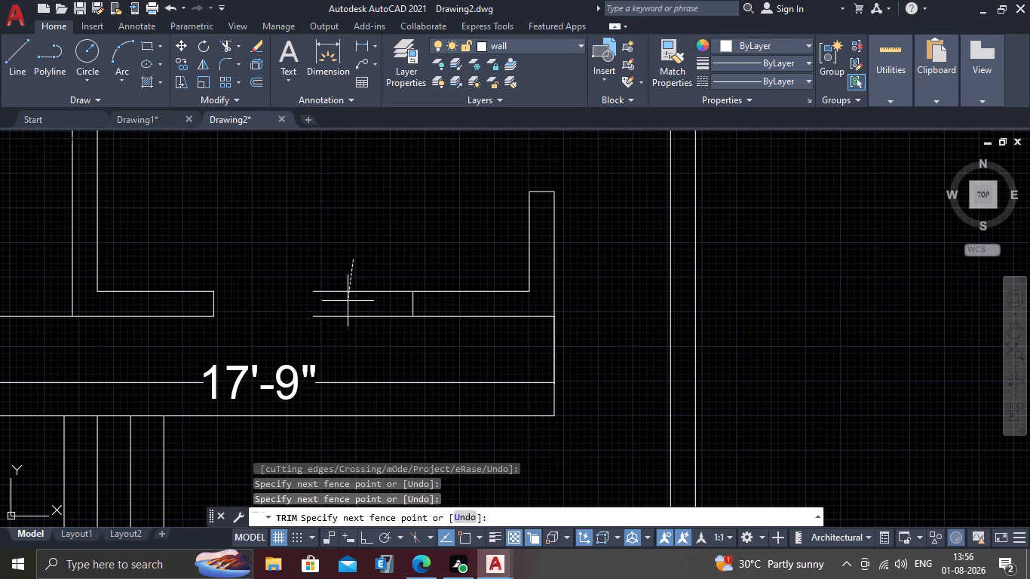
pyautogui.click(348, 332)
pyautogui.scroll(-2, 345, 318)
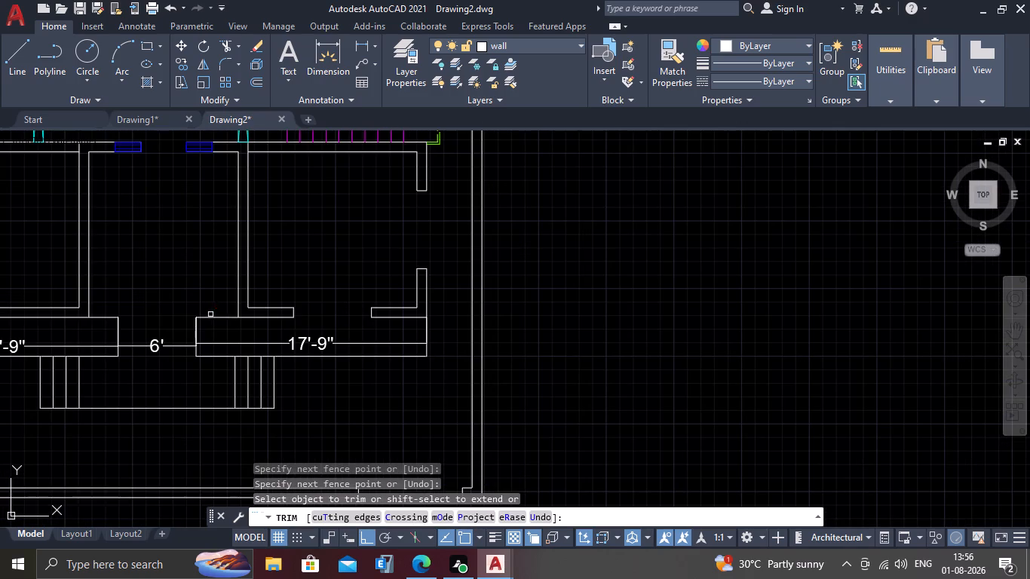
pyautogui.press('Escape')
# Examine the whole floor plan, including the front rooms, the middle rooms and the rear row of rooms.
pyautogui.scroll(-2, 154, 295)
pyautogui.moveTo(155, 293); pyautogui.dragTo(327, 314, button='middle')
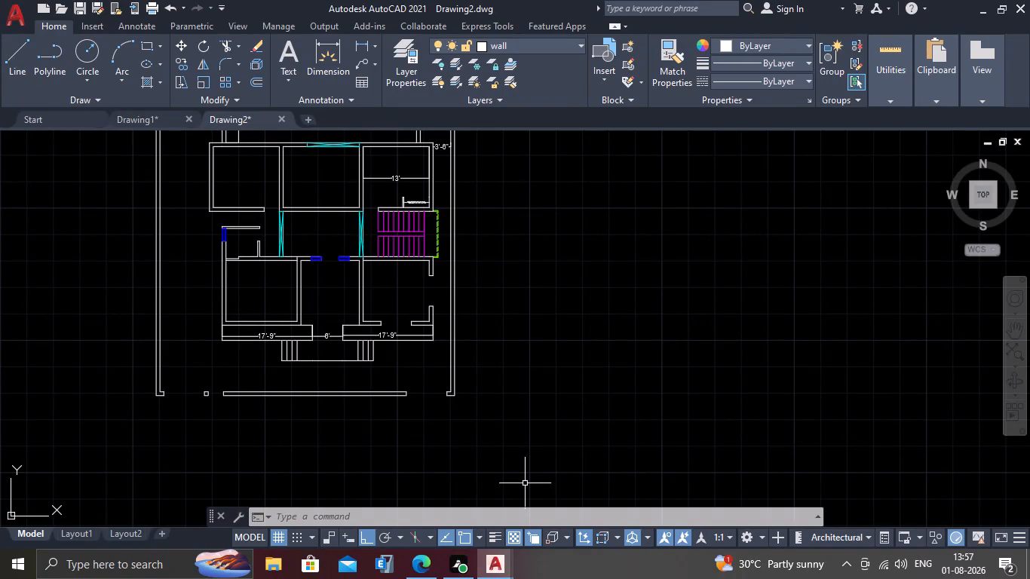
pyautogui.scroll(-2, 397, 332)
pyautogui.moveTo(371, 310); pyautogui.dragTo(391, 351, button='middle')
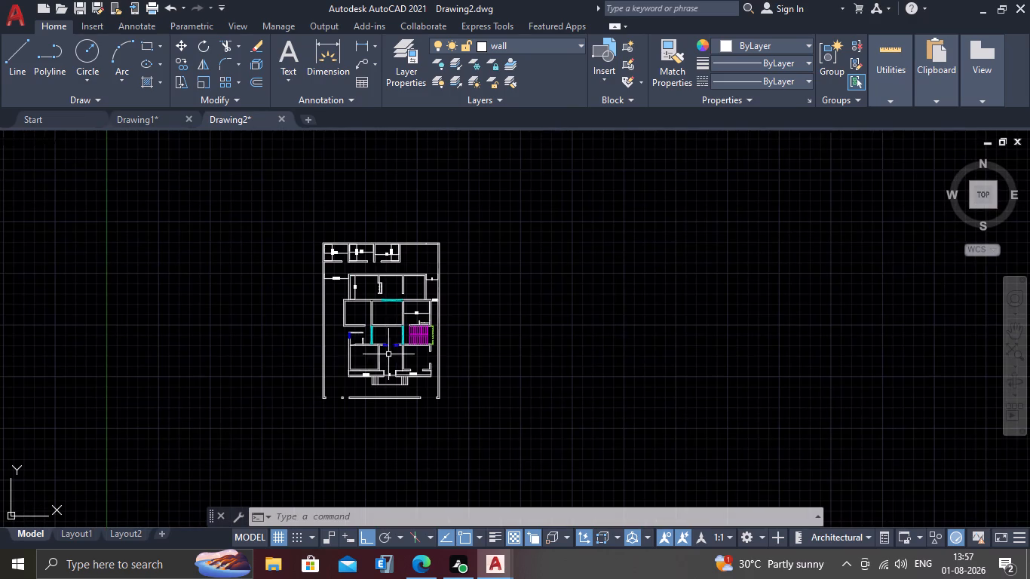
pyautogui.scroll(2, 371, 360)
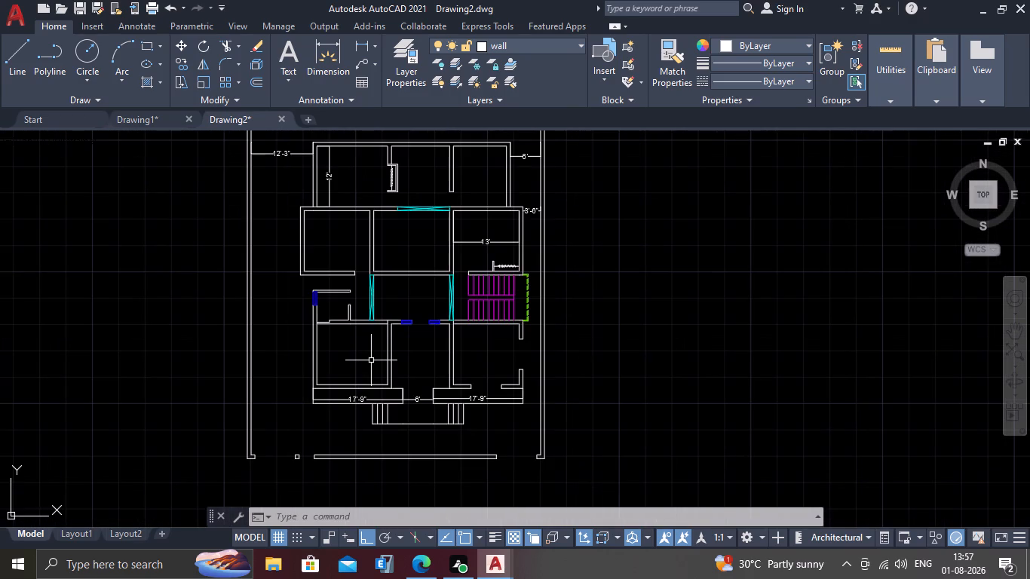
pyautogui.moveTo(371, 360); pyautogui.dragTo(380, 380, button='middle')
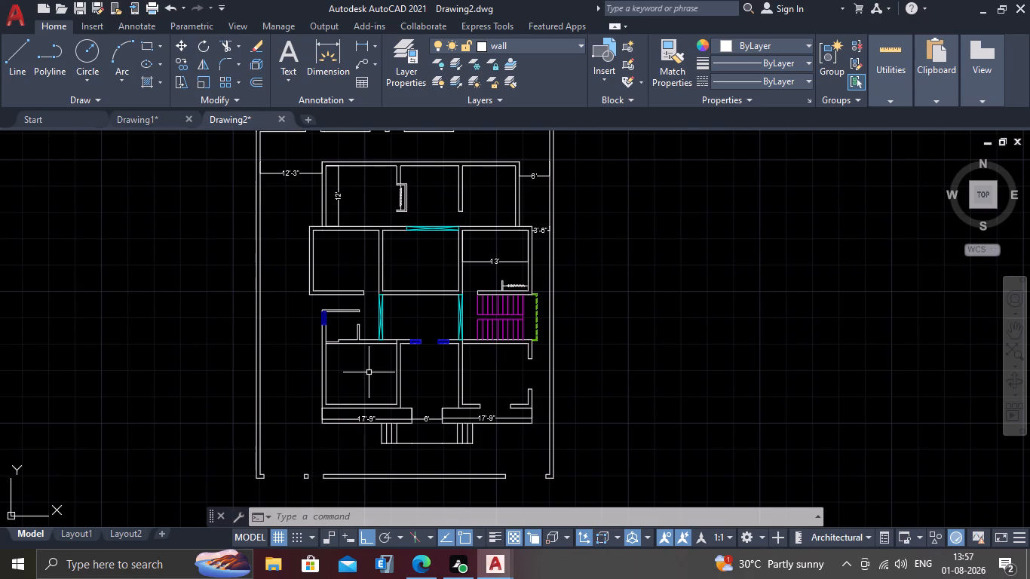
pyautogui.scroll(-2, 358, 329)
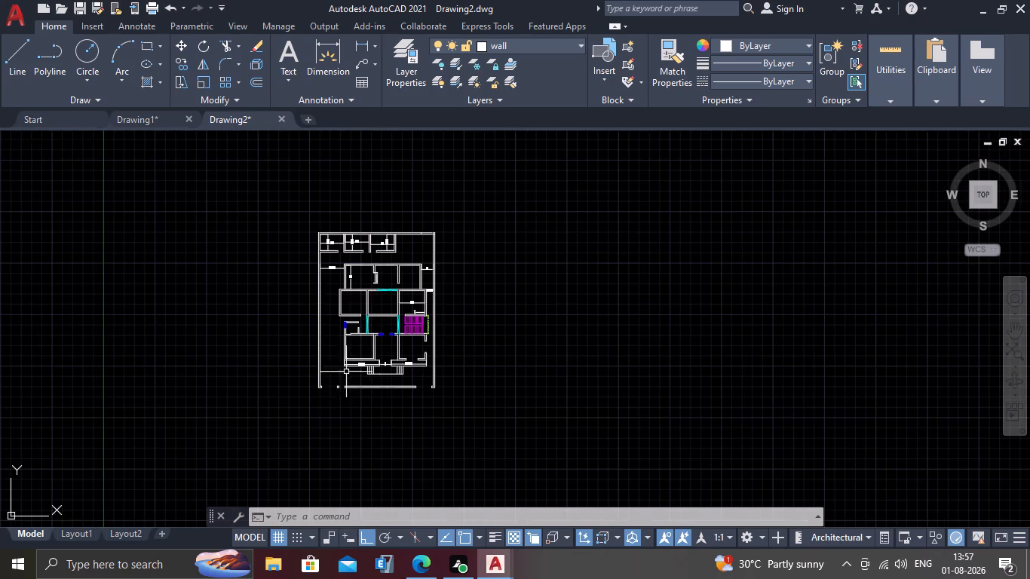
pyautogui.moveTo(381, 332); pyautogui.dragTo(382, 424, button='middle')
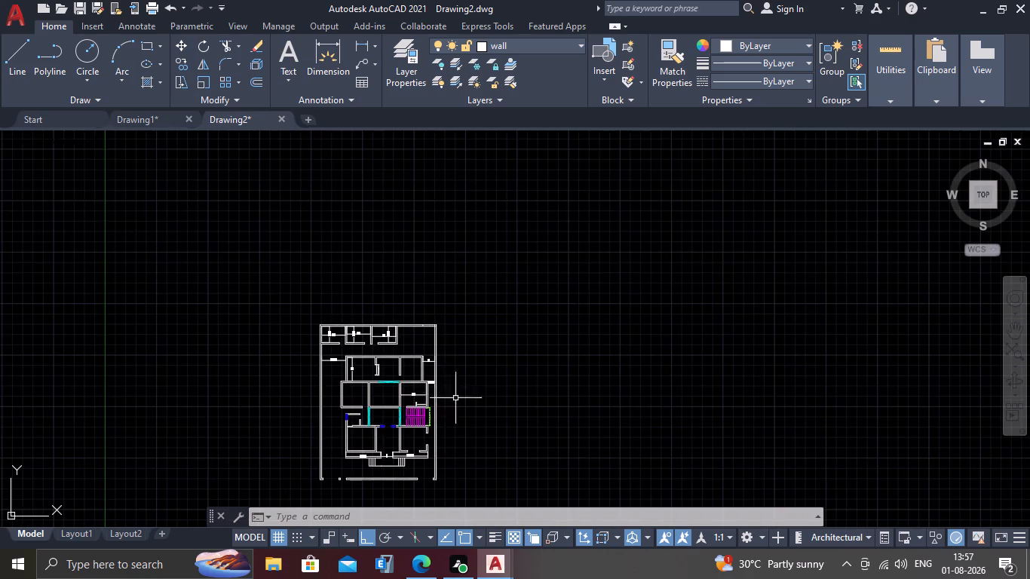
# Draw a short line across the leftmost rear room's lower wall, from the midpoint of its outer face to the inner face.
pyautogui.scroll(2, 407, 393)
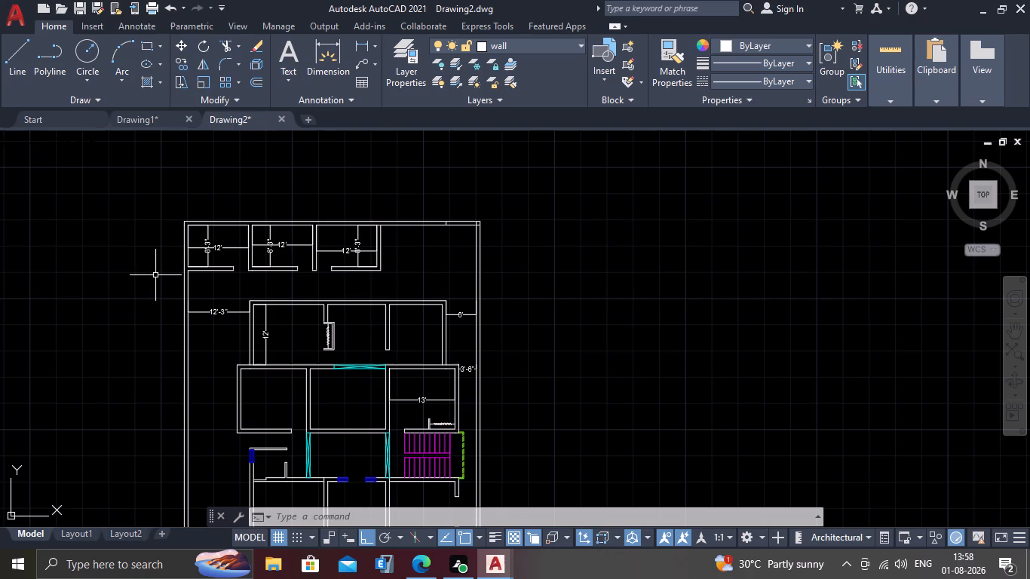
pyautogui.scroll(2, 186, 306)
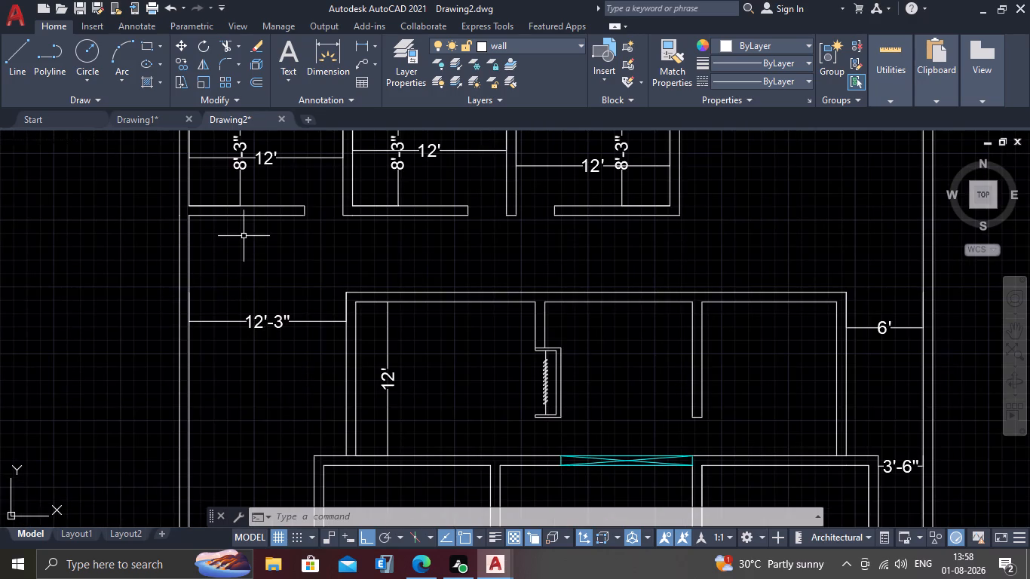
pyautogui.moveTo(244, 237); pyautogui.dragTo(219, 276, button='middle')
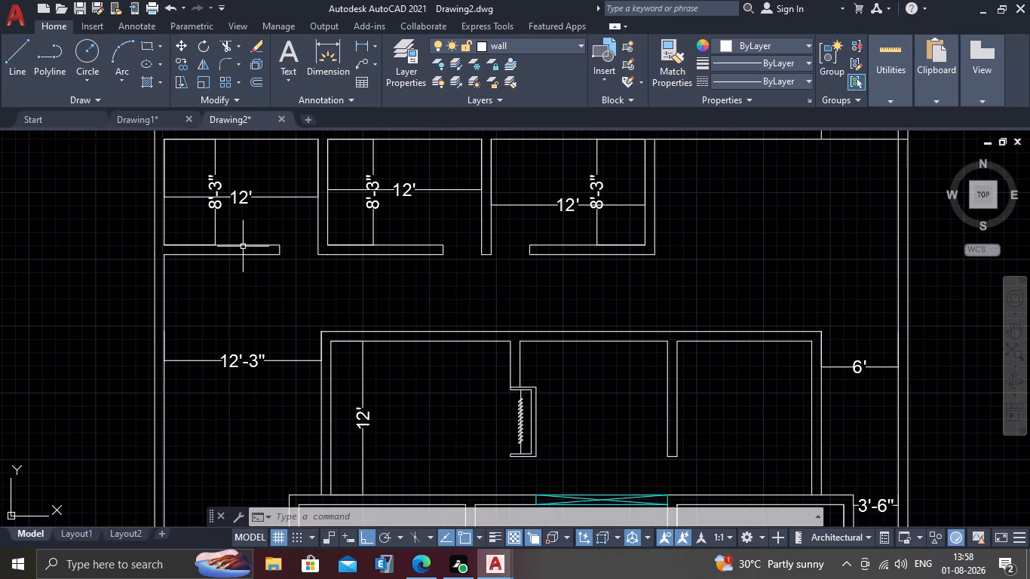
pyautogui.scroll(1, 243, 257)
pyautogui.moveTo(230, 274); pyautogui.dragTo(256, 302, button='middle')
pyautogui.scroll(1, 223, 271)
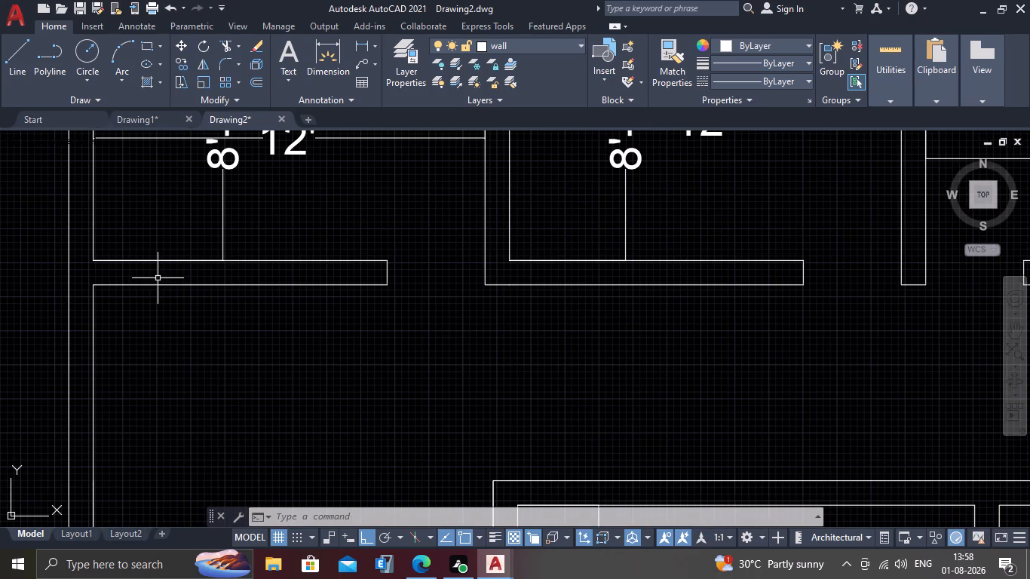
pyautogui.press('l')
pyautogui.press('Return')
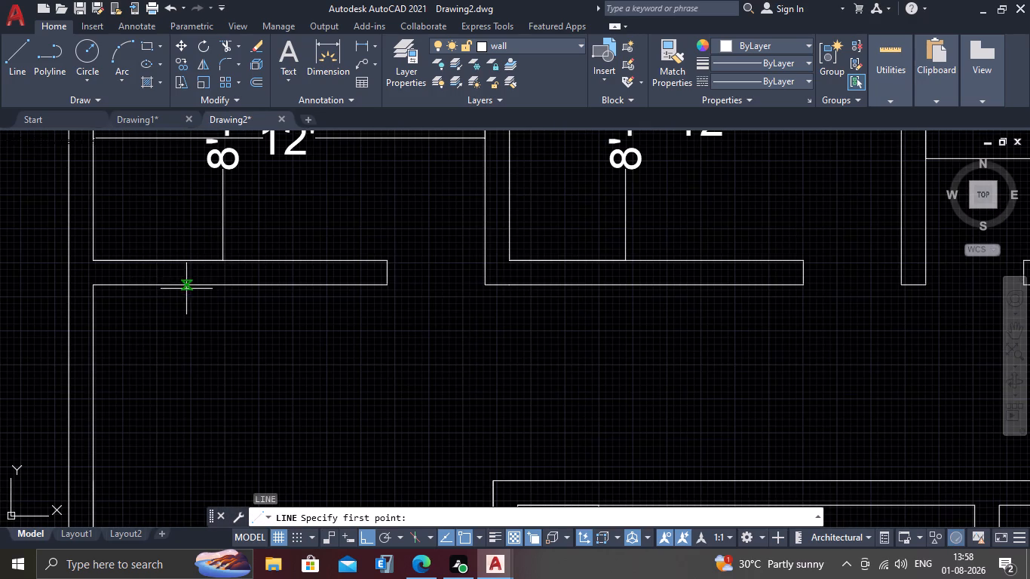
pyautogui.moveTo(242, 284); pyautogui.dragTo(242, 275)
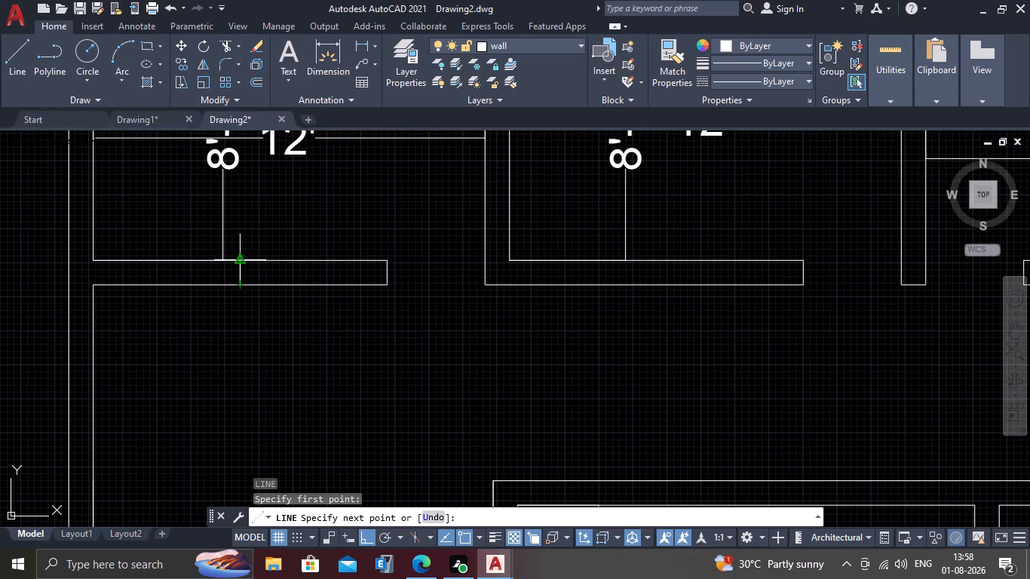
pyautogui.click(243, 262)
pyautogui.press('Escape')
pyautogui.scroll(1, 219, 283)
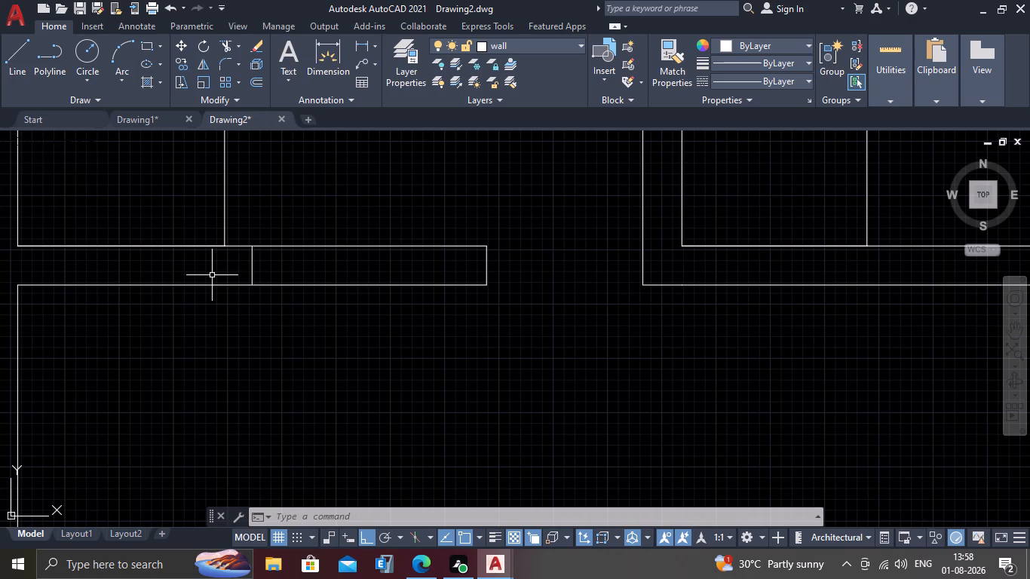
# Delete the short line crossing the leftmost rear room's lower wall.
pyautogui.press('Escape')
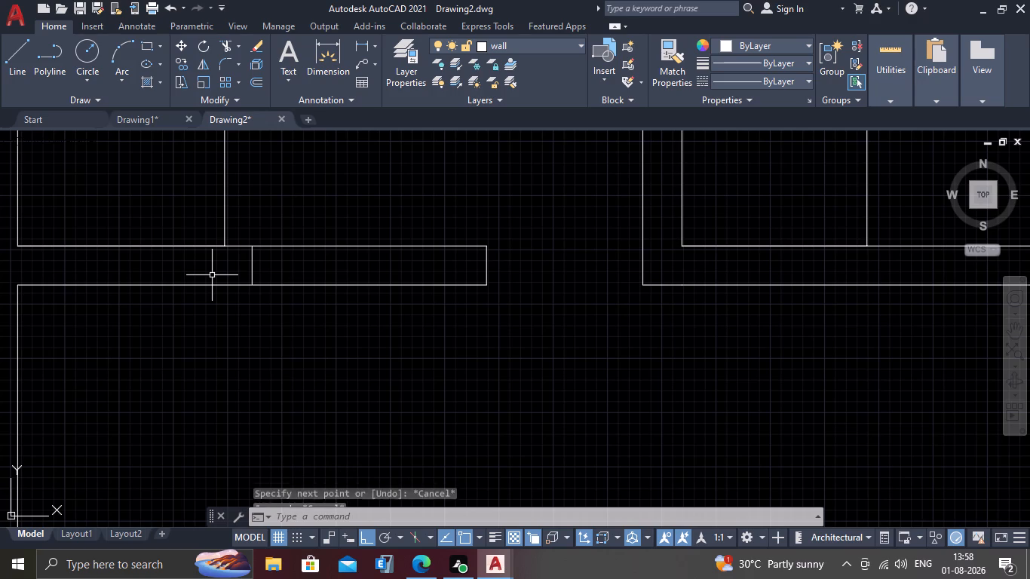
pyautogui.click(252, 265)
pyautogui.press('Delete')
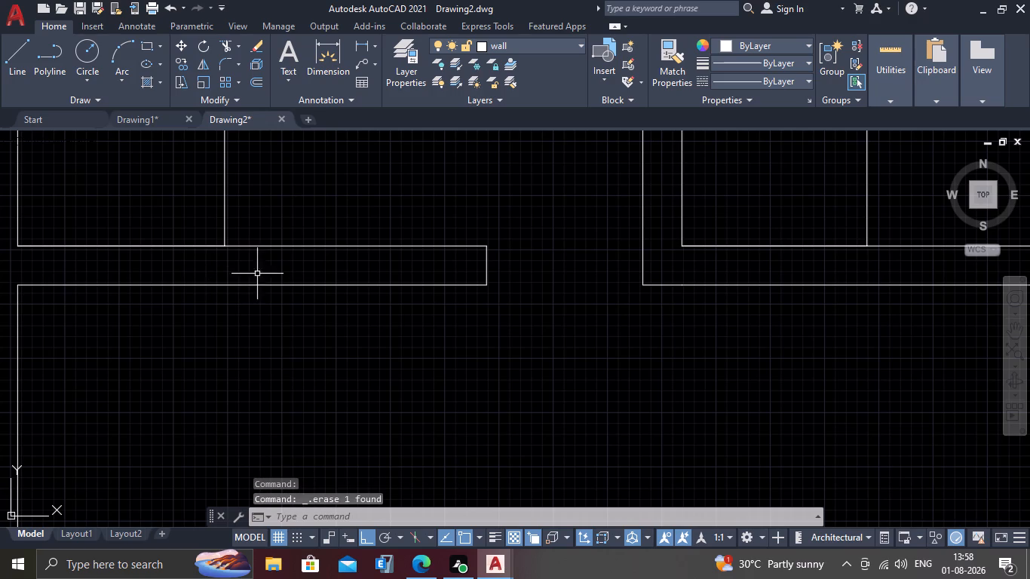
# Offset the end line of the leftmost rear room's lower wall by 3' into the wall, away from the door opening.
pyautogui.press('o')
pyautogui.press('Return')
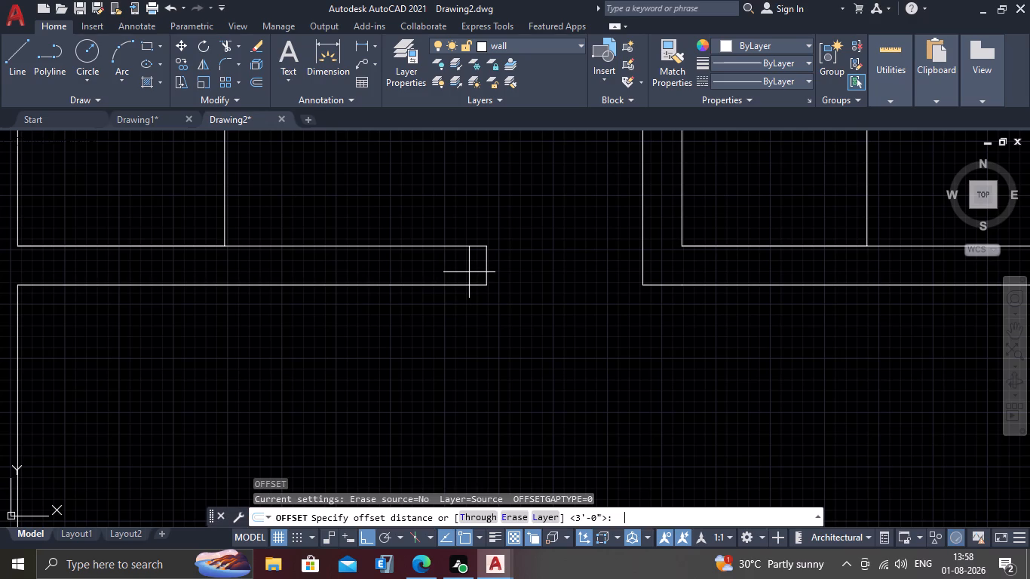
pyautogui.write("3'")
pyautogui.press('Return')
pyautogui.moveTo(486, 270); pyautogui.dragTo(479, 270)
pyautogui.click(369, 257)
pyautogui.press('Escape')
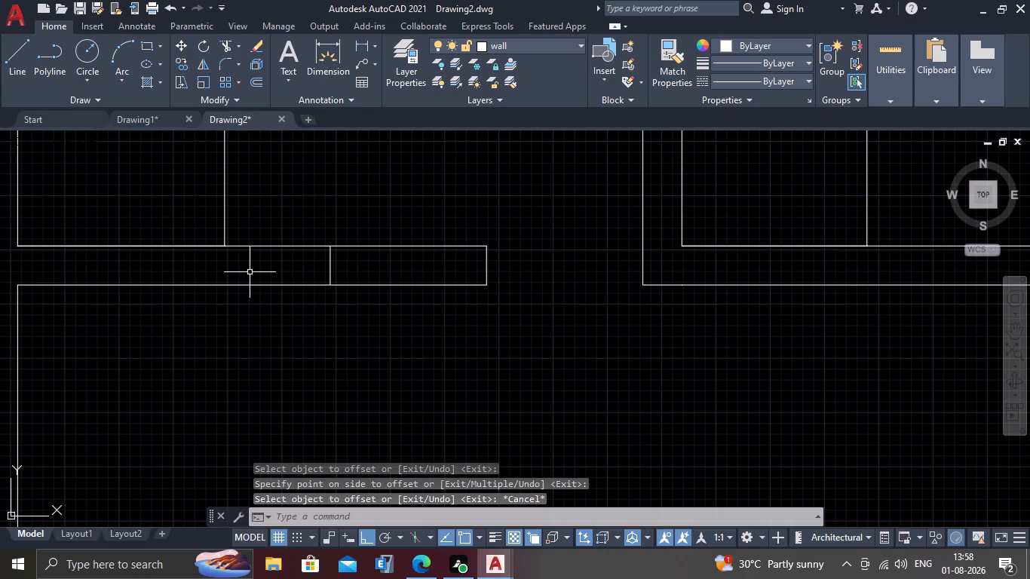
# Offset the cross line inside the leftmost rear room's lower wall by 3'2.5" further away from the door opening.
pyautogui.press('o')
pyautogui.press('Return')
pyautogui.write("3'")
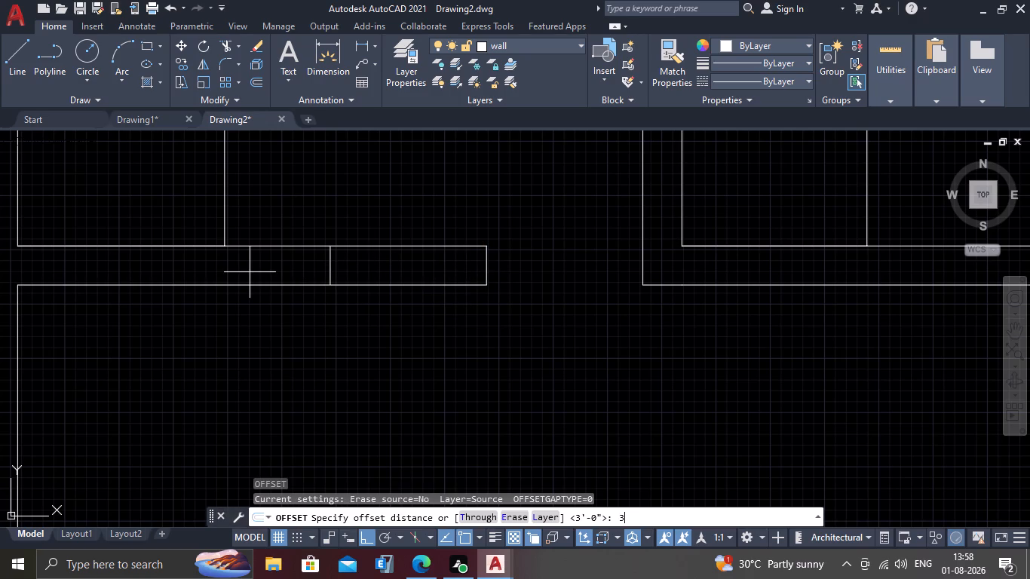
pyautogui.press('2')
pyautogui.write('.5"')
pyautogui.press('Return')
pyautogui.moveTo(332, 272); pyautogui.dragTo(320, 275)
pyautogui.click(210, 274)
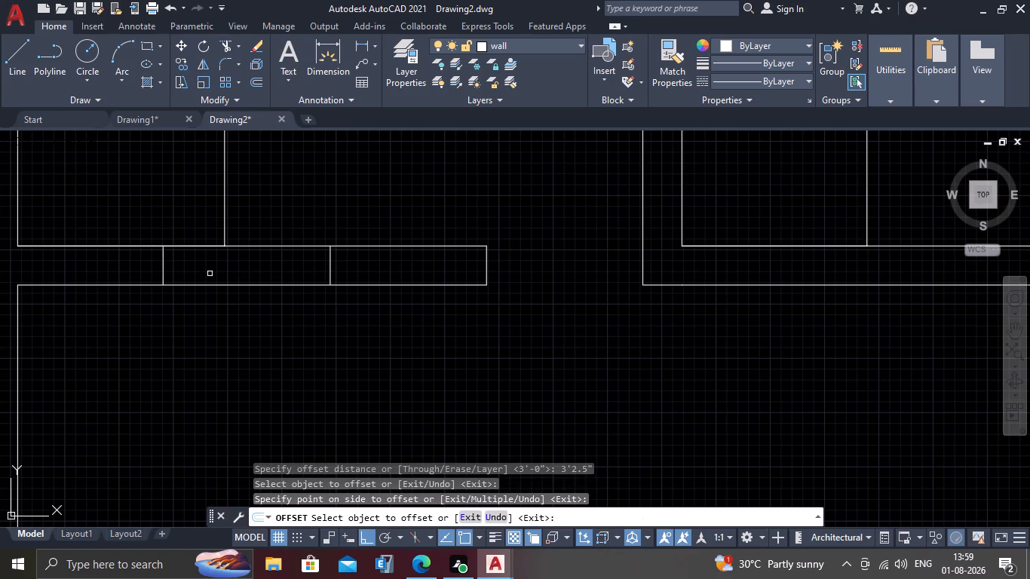
pyautogui.press('Escape')
# Trim both wall faces between the two cross lines in the leftmost rear room's lower wall, and remove the vertical dimension ending at that gap.
pyautogui.scroll(-1, 211, 285)
pyautogui.moveTo(213, 269); pyautogui.dragTo(217, 327, button='middle')
pyautogui.scroll(1, 217, 327)
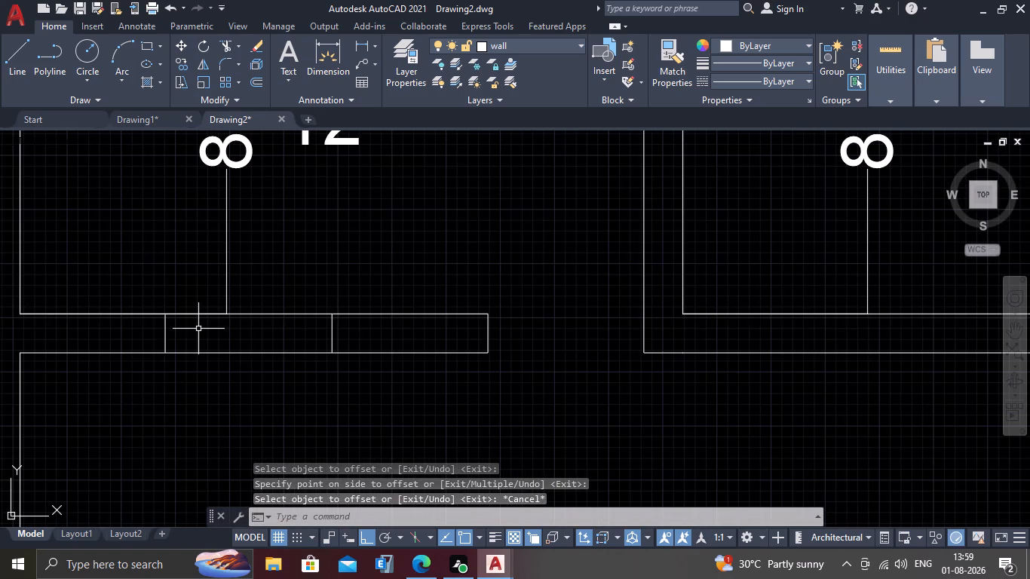
pyautogui.write('tr')
pyautogui.press('Return')
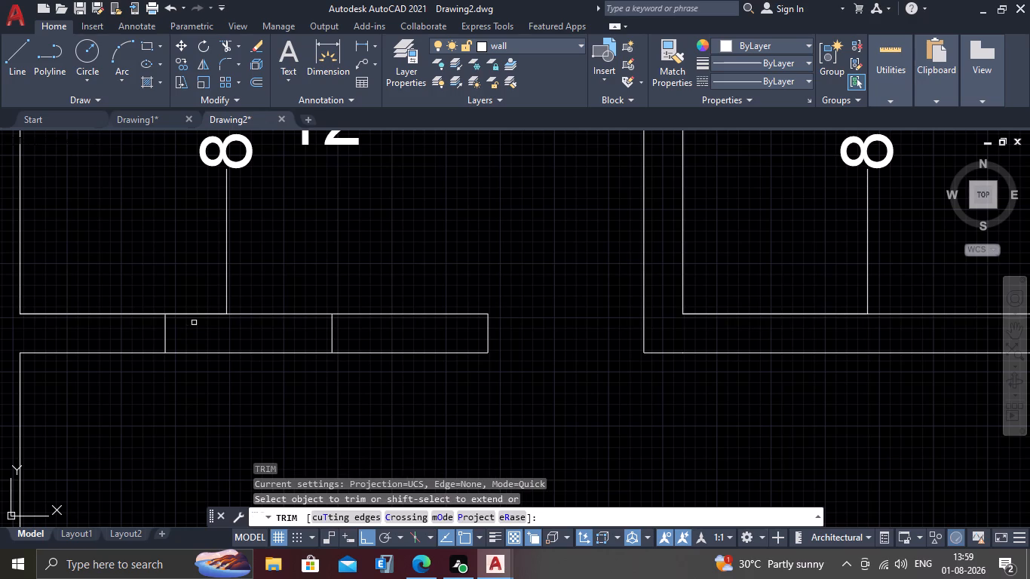
pyautogui.moveTo(198, 300); pyautogui.dragTo(198, 309)
pyautogui.click(195, 359)
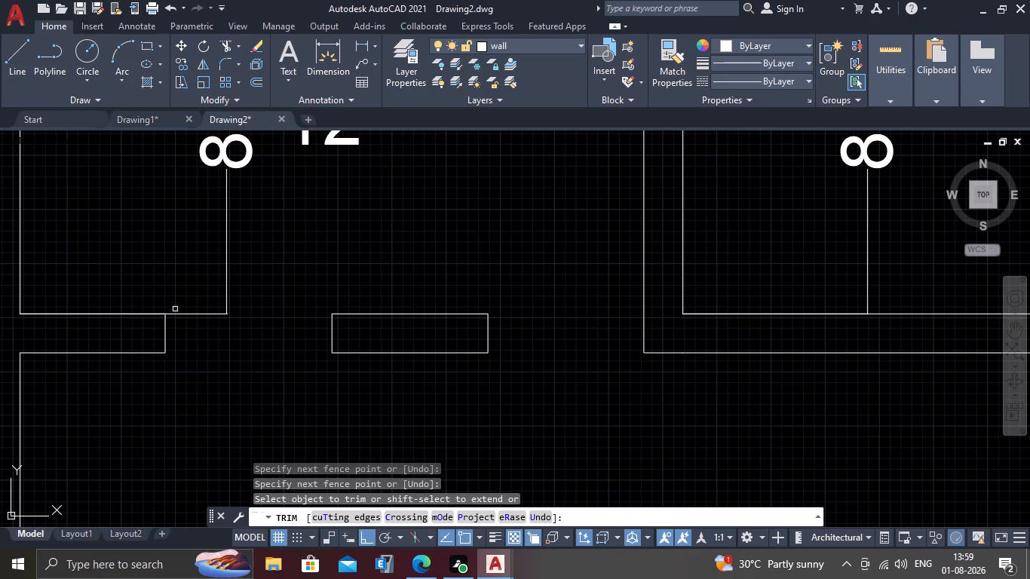
pyautogui.click(191, 316)
pyautogui.scroll(-2, 193, 382)
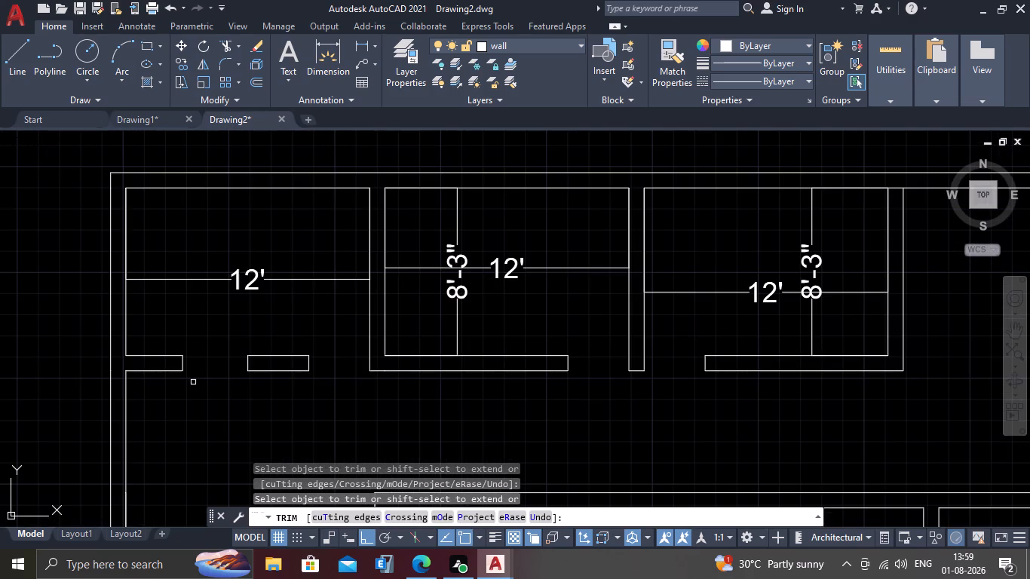
pyautogui.press('Escape')
# Offset the door-side end lines of the middle and rightmost rear rooms' lower walls by 3' into each wall.
pyautogui.moveTo(207, 394); pyautogui.dragTo(187, 369, button='middle')
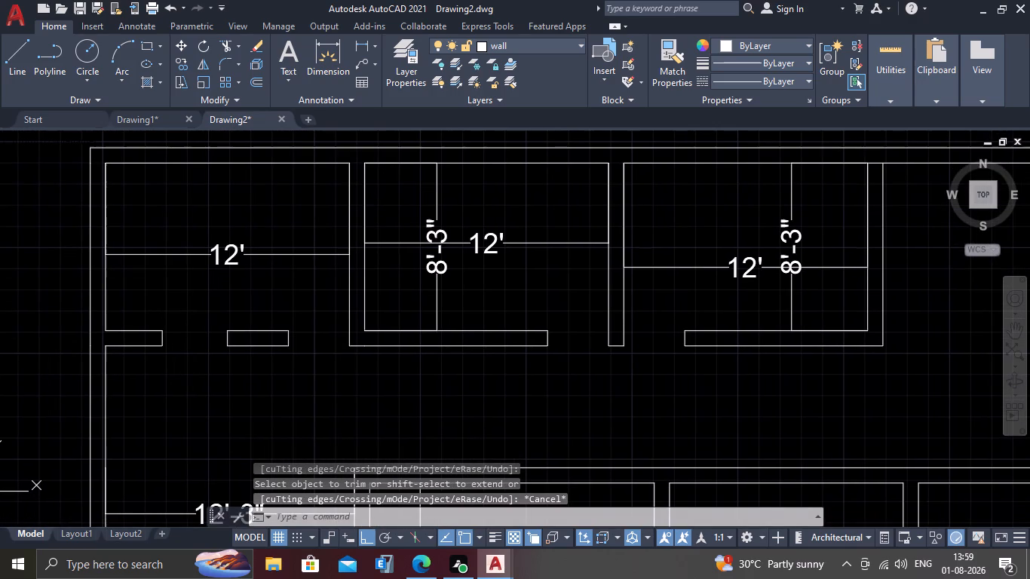
pyautogui.moveTo(436, 397); pyautogui.dragTo(373, 409, button='middle')
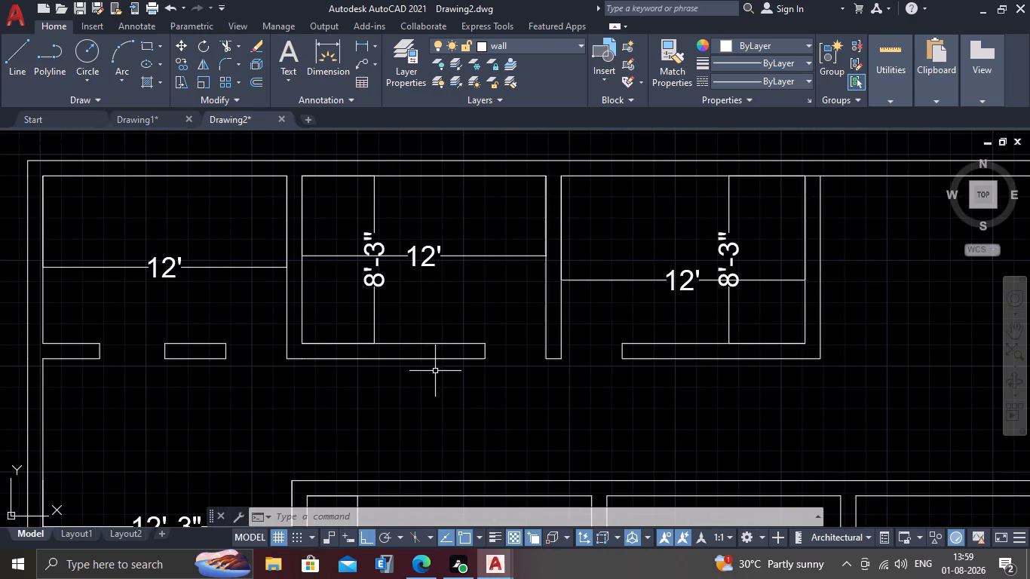
pyautogui.moveTo(436, 370); pyautogui.dragTo(379, 423, button='middle')
pyautogui.moveTo(412, 403); pyautogui.dragTo(406, 393, button='middle')
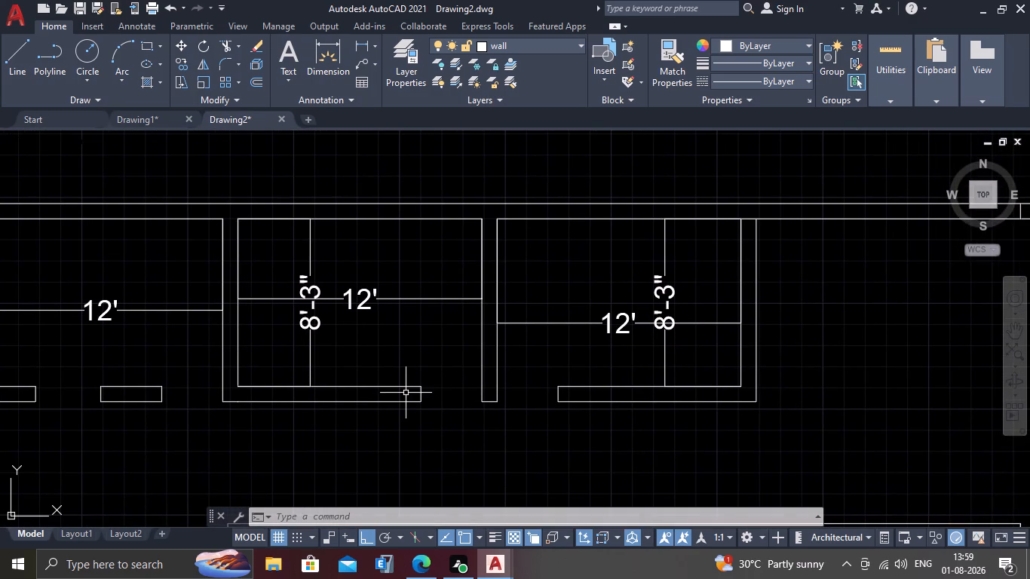
pyautogui.press('o')
pyautogui.press('Return')
pyautogui.scroll(2, 421, 394)
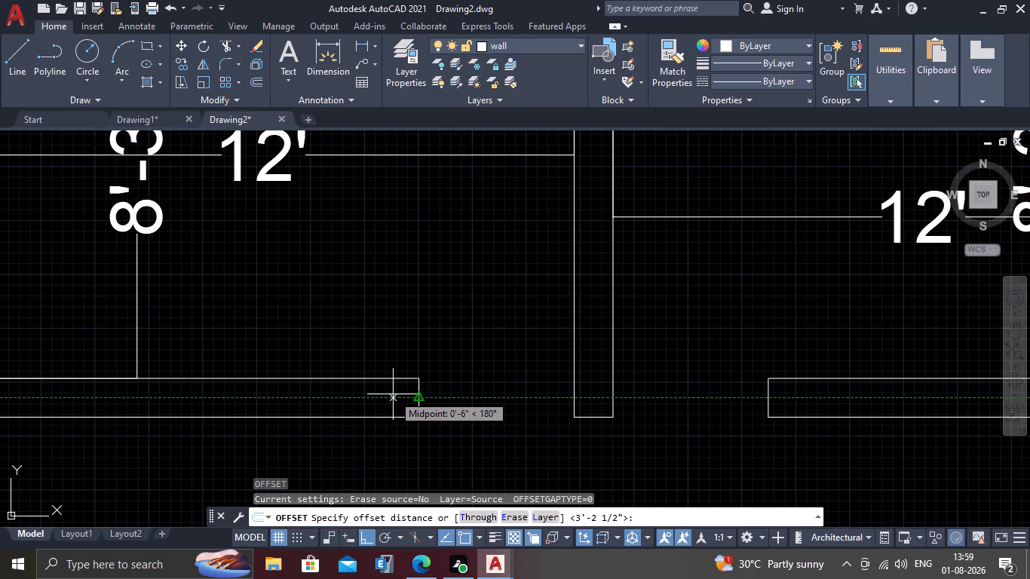
pyautogui.write("3'")
pyautogui.press('Return')
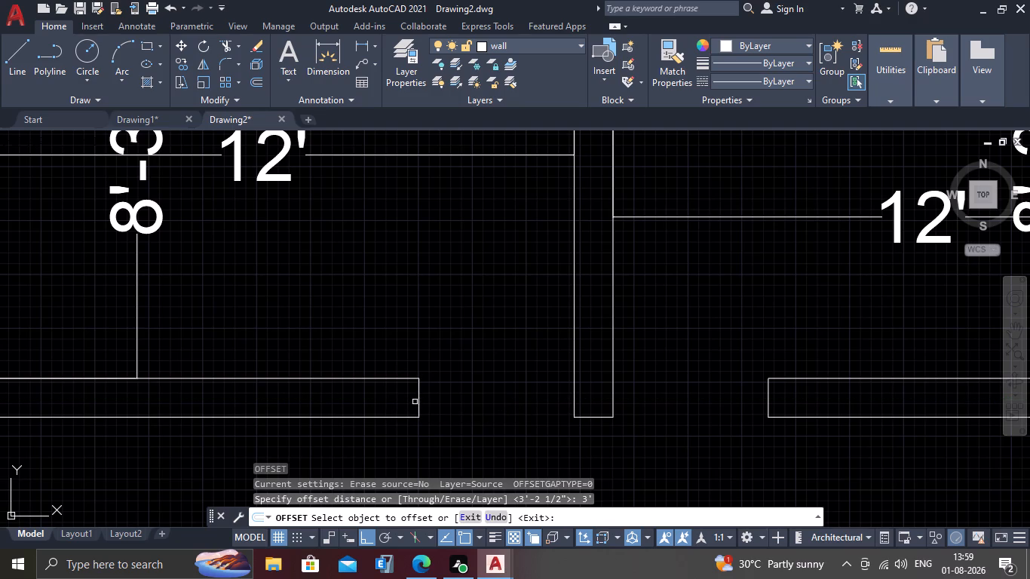
pyautogui.moveTo(420, 398); pyautogui.dragTo(413, 400)
pyautogui.click(338, 399)
pyautogui.scroll(-2, 338, 399)
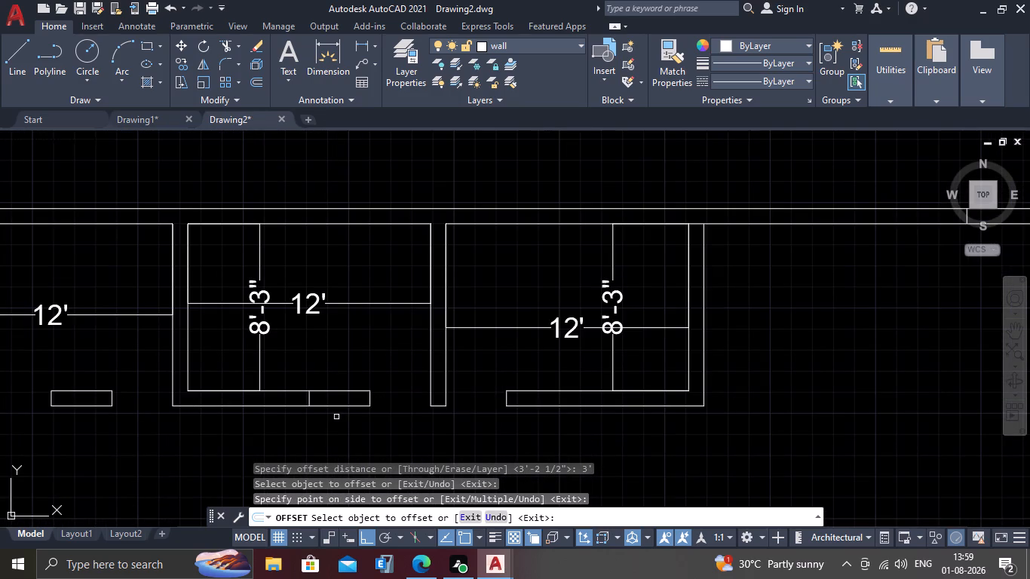
pyautogui.click(507, 399)
pyautogui.click(546, 397)
pyautogui.press('Escape')
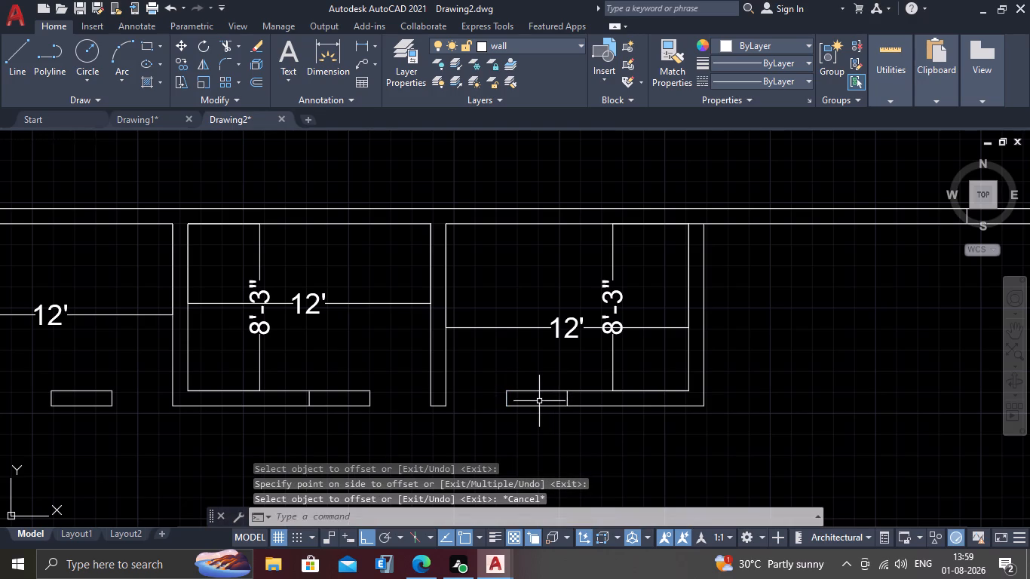
# Offset the new cross lines in the rightmost and middle rear rooms' lower walls by 3'2.5", further from the door openings.
pyautogui.press('o')
pyautogui.press('Return')
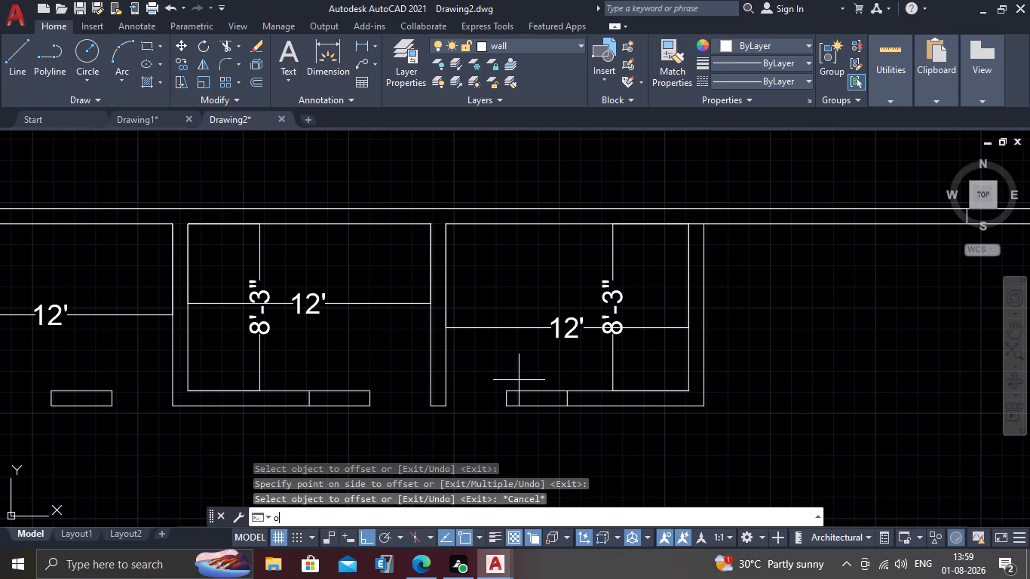
pyautogui.write("3'2.5")
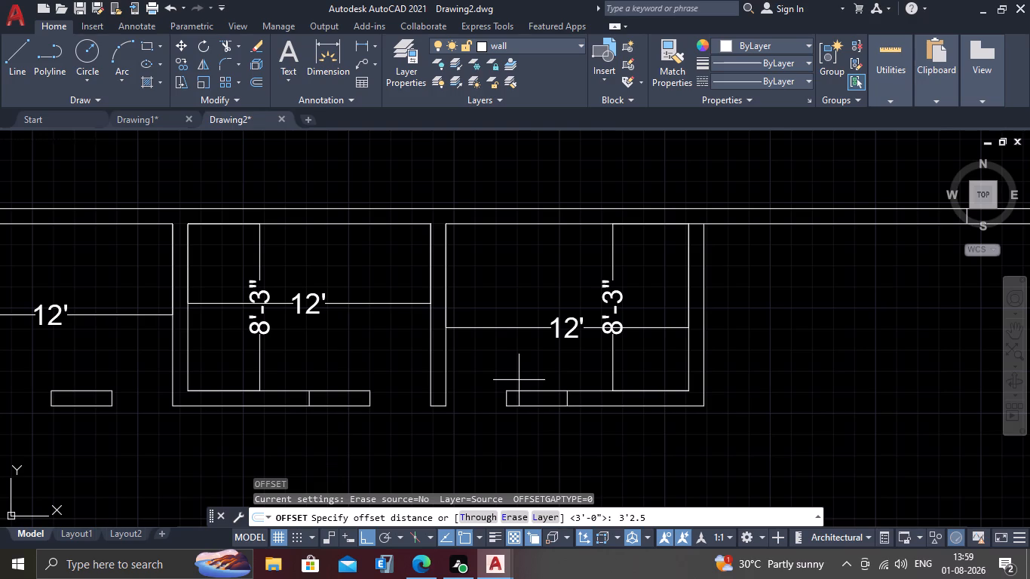
pyautogui.hotkey('shift', '"')
pyautogui.press('Return')
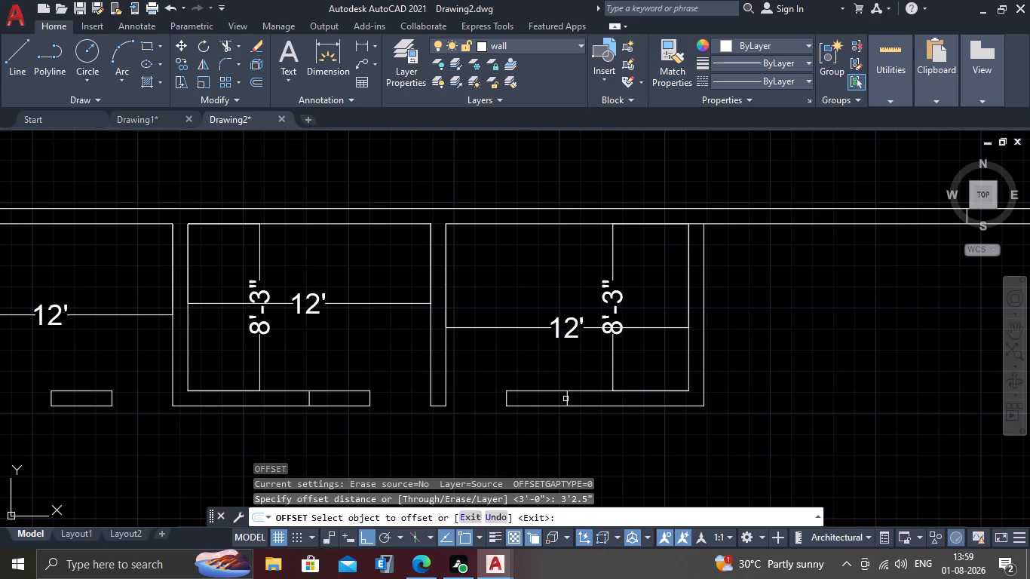
pyautogui.click(566, 399)
pyautogui.click(596, 399)
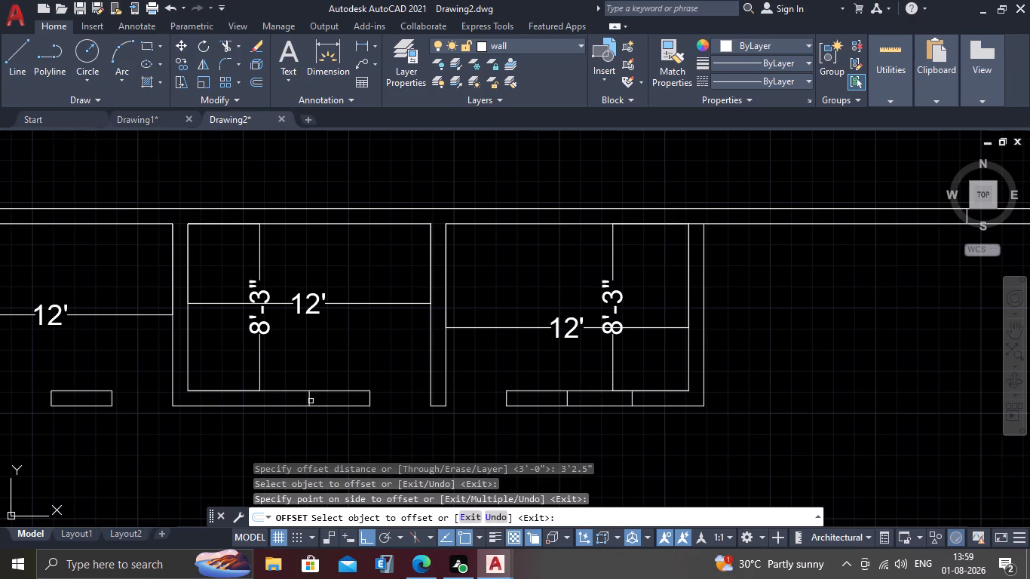
pyautogui.click(308, 401)
pyautogui.click(267, 407)
pyautogui.press('Escape')
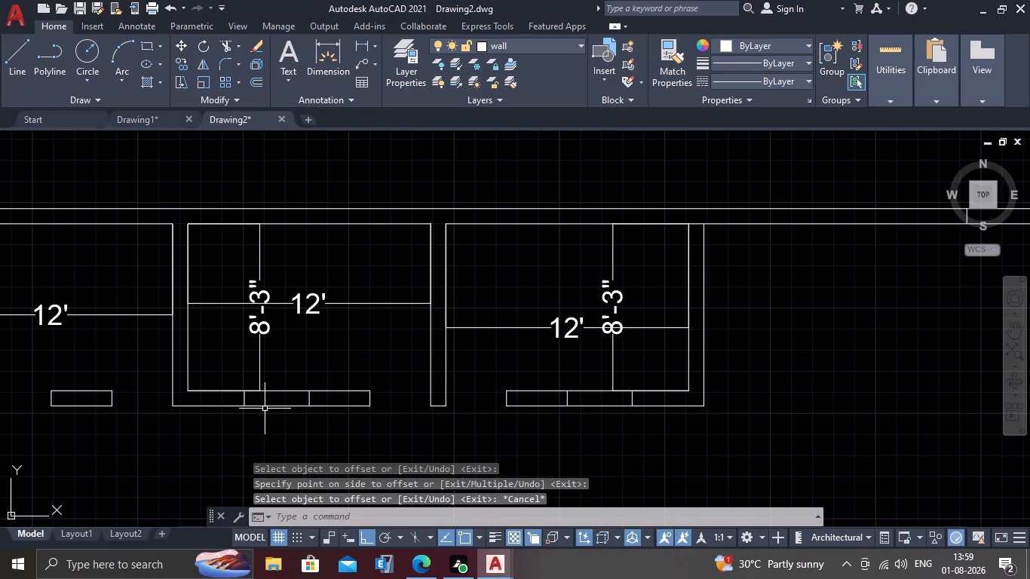
# Move the middle rear room's 8'-3" dimension line closer to its left wall, clear of the marked window opening.
pyautogui.click(262, 331)
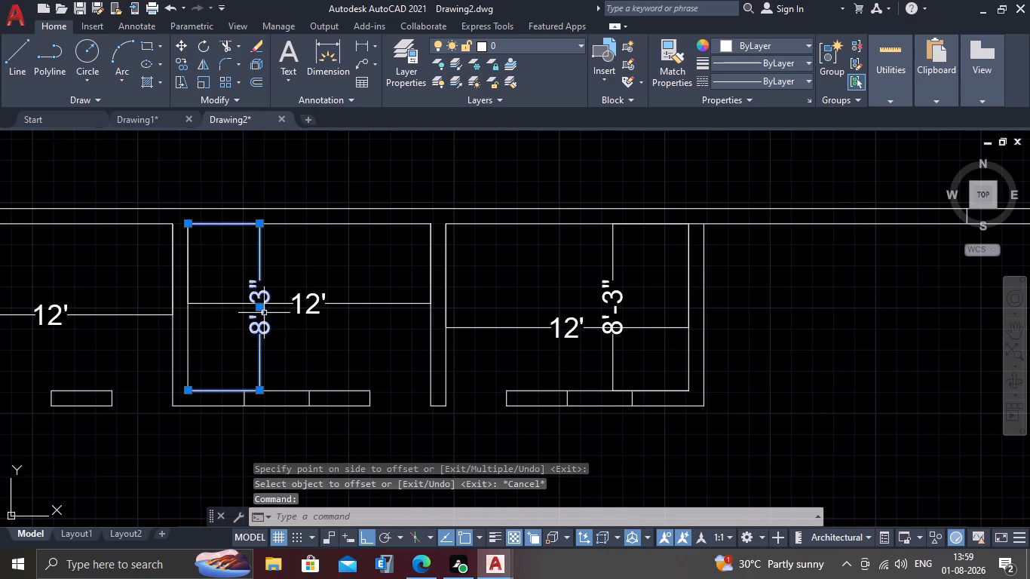
pyautogui.click(262, 310)
pyautogui.click(212, 319)
pyautogui.press('Escape')
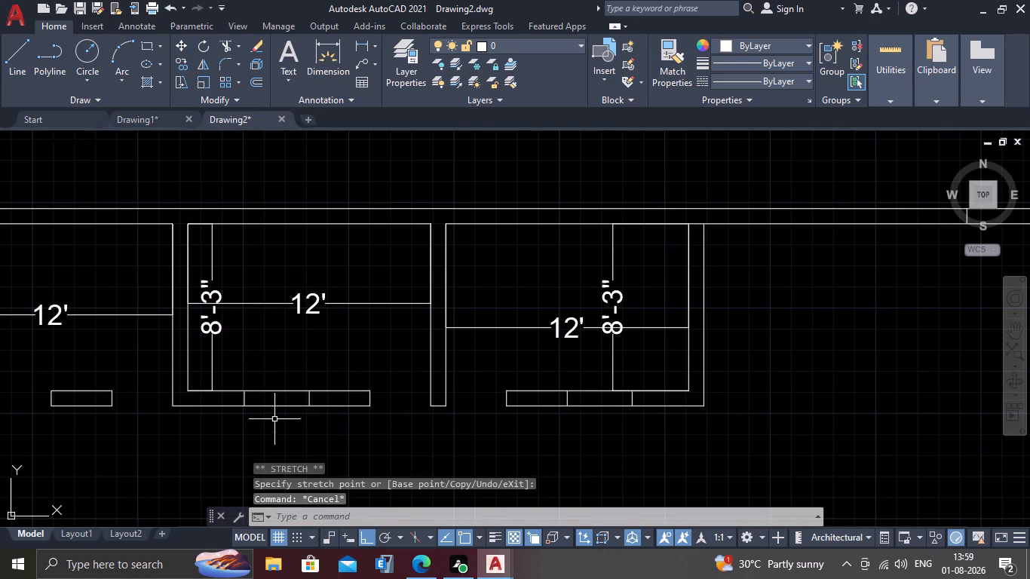
# Trim both wall faces between the cross lines in the middle and rightmost rear rooms' lower walls to cut the window openings.
pyautogui.moveTo(268, 411); pyautogui.dragTo(266, 388, button='middle')
pyautogui.write('tr')
pyautogui.press('Return')
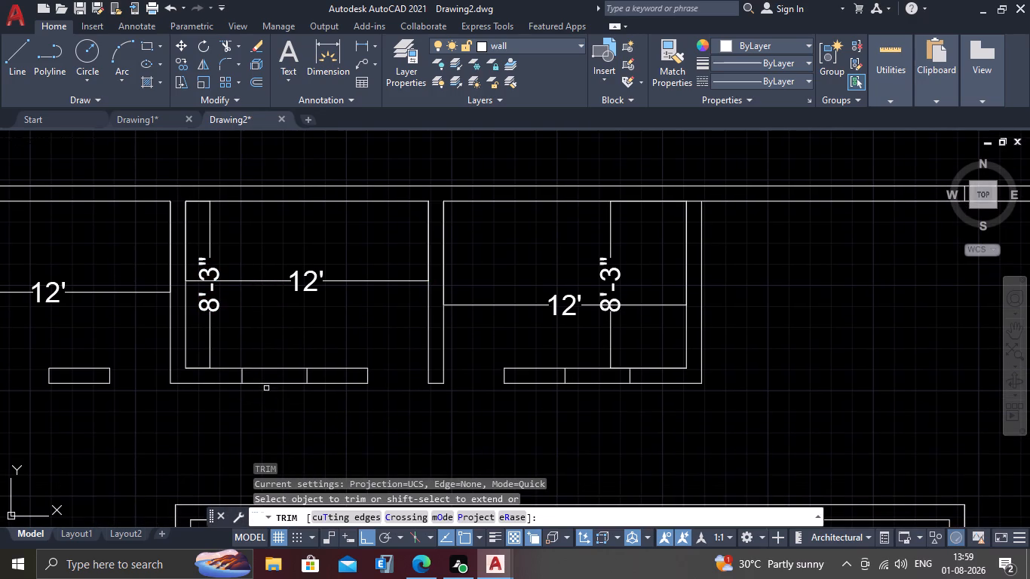
pyautogui.click(275, 341)
pyautogui.click(277, 396)
pyautogui.scroll(-1, 265, 416)
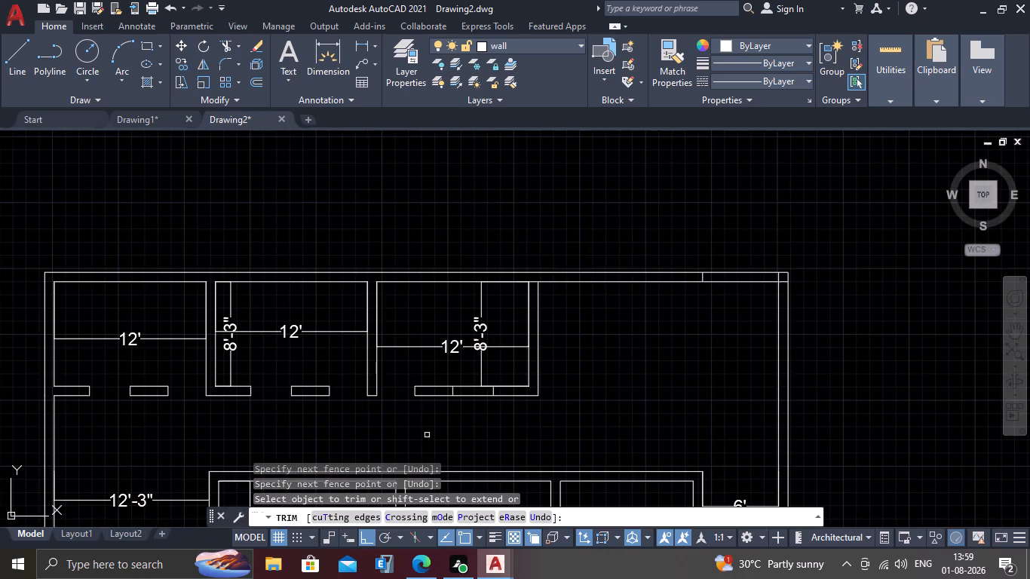
pyautogui.scroll(2, 511, 410)
pyautogui.click(400, 342)
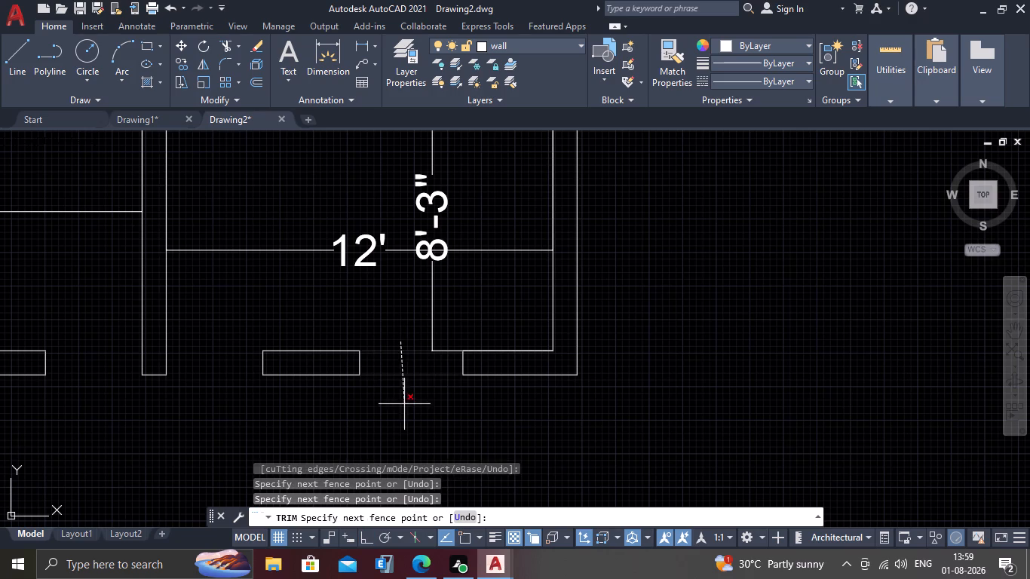
pyautogui.click(404, 404)
pyautogui.press('Escape')
# Move the rightmost rear room's 8'-3" dimension line closer to its right wall, clear of the window opening.
pyautogui.click(428, 217)
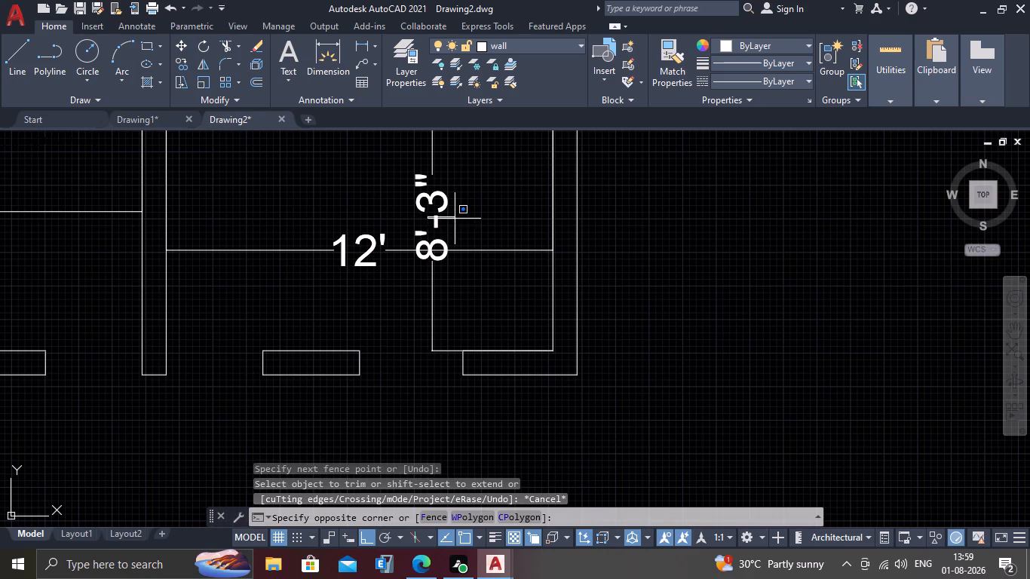
pyautogui.click(437, 222)
pyautogui.click(433, 223)
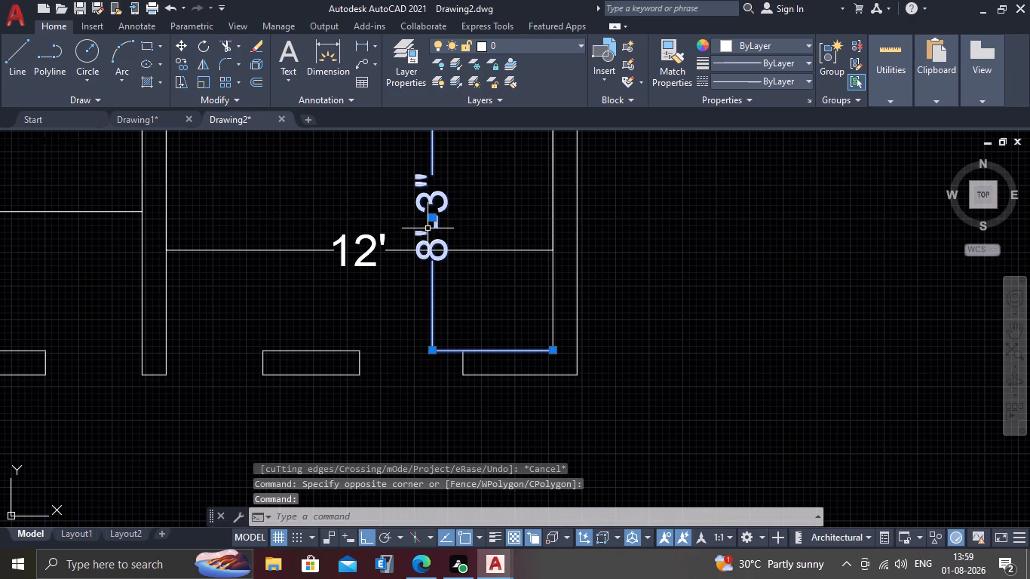
pyautogui.click(431, 221)
pyautogui.click(483, 236)
pyautogui.press('Escape')
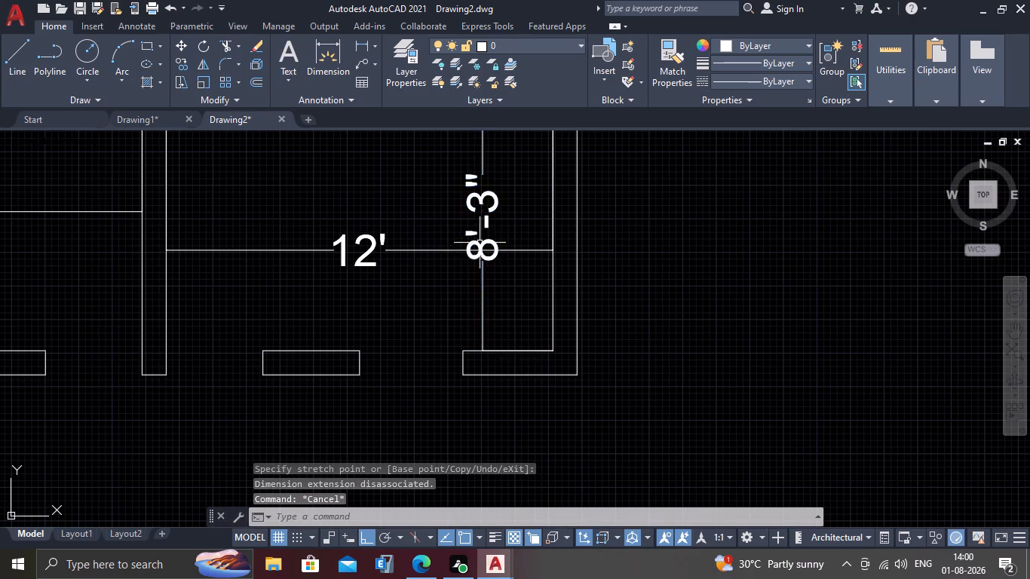
# Draw a rectangle on the window layer filling the window opening in the rightmost rear room's lower wall, corner to corner.
pyautogui.scroll(-1, 469, 274)
pyautogui.moveTo(425, 388); pyautogui.dragTo(442, 343, button='middle')
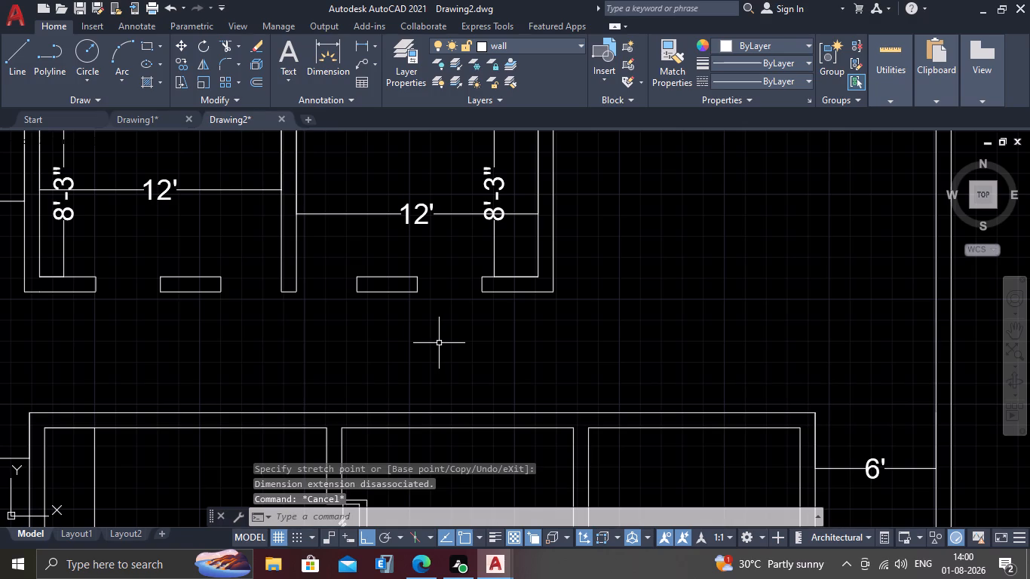
pyautogui.moveTo(401, 369); pyautogui.dragTo(434, 346, button='middle')
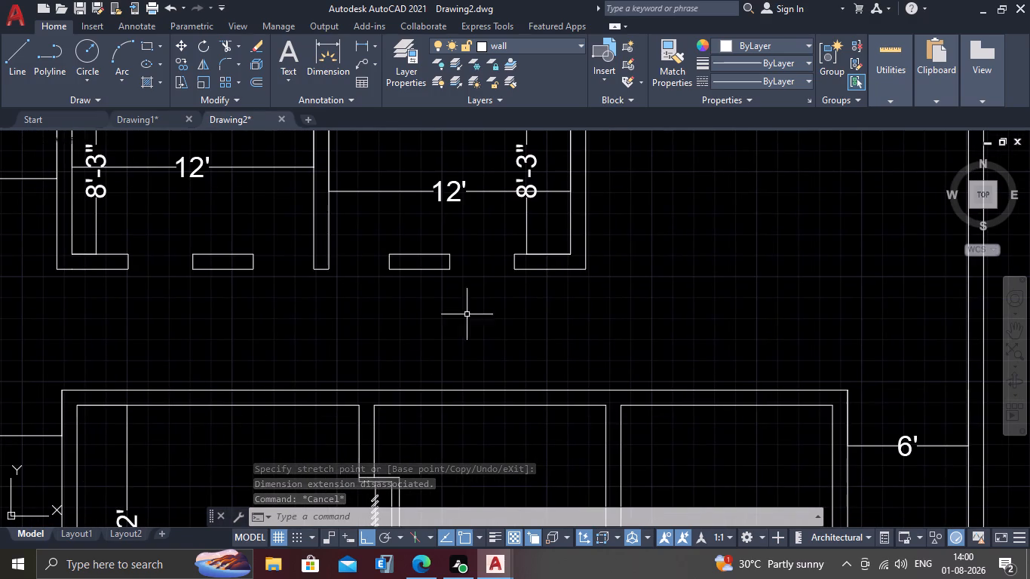
pyautogui.click(523, 44)
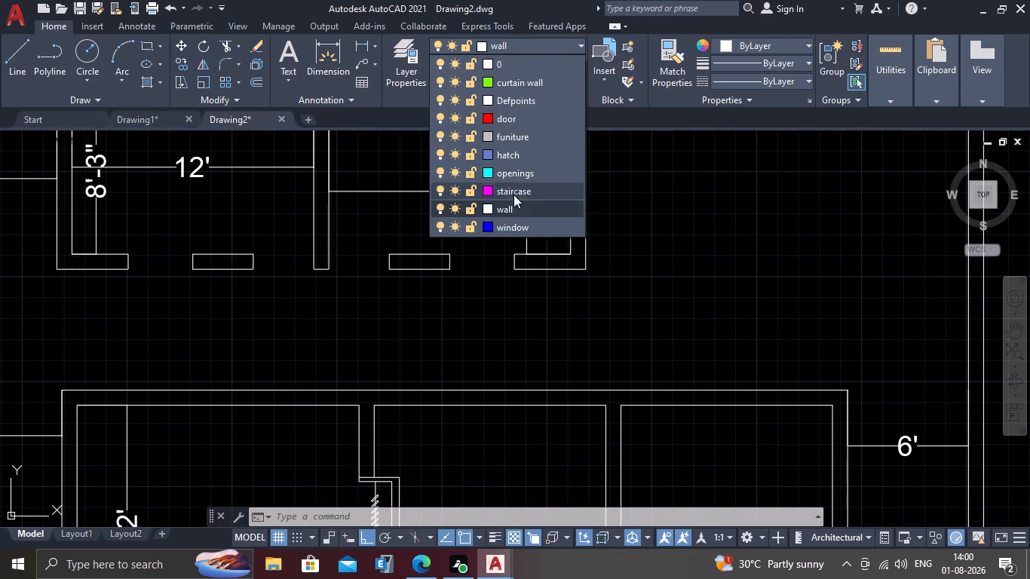
pyautogui.click(515, 222)
pyautogui.scroll(1, 446, 297)
pyautogui.write('rec')
pyautogui.press('Return')
pyautogui.scroll(2, 460, 248)
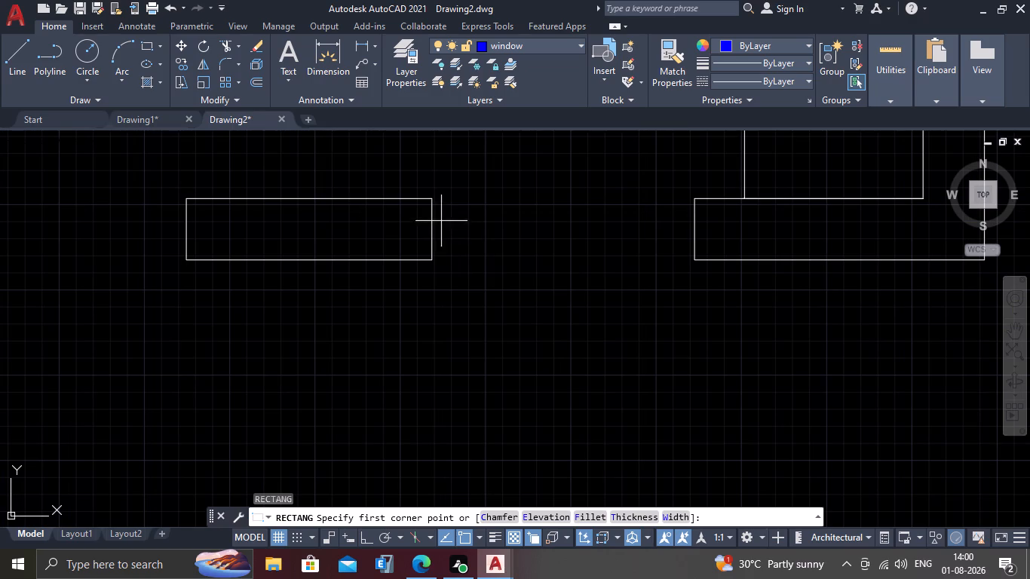
pyautogui.click(429, 199)
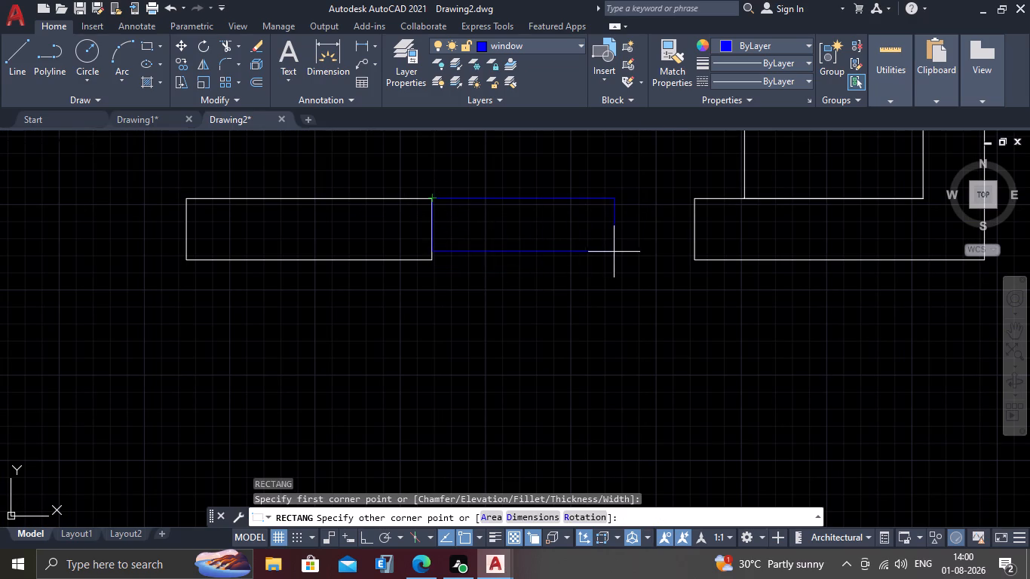
pyautogui.click(694, 259)
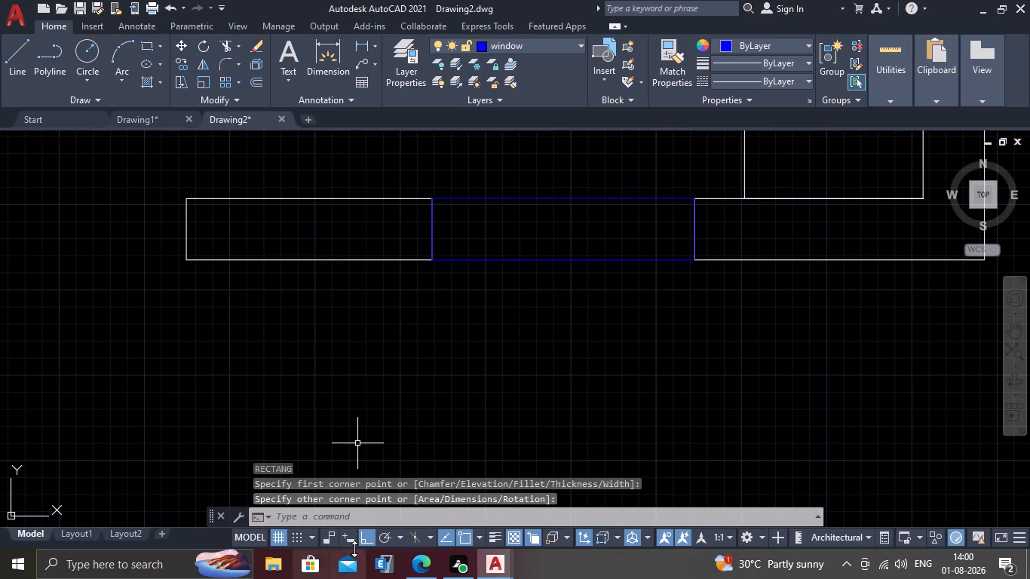
# Draw a narrower rectangle inside the rightmost rear room's window, spanning between its two side edges, for the glazing lines.
pyautogui.press('Return')
pyautogui.scroll(2, 479, 205)
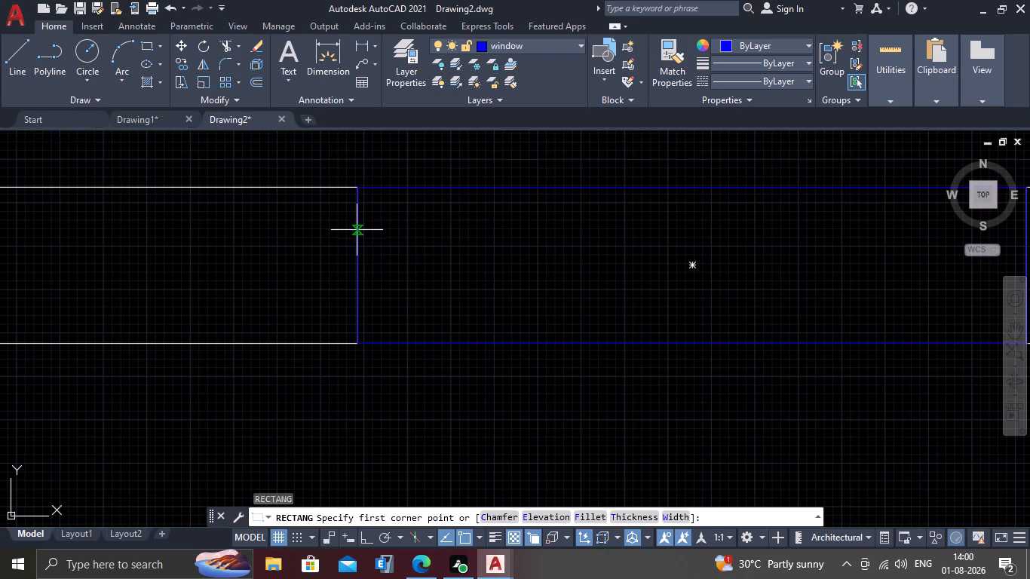
pyautogui.moveTo(358, 231); pyautogui.dragTo(378, 253)
pyautogui.scroll(-2, 486, 283)
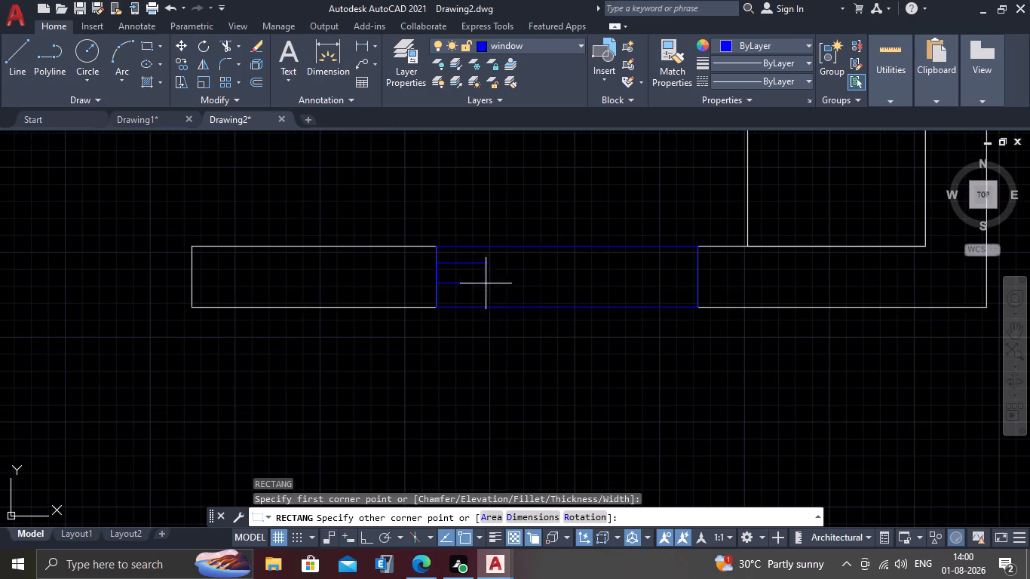
pyautogui.scroll(2, 706, 283)
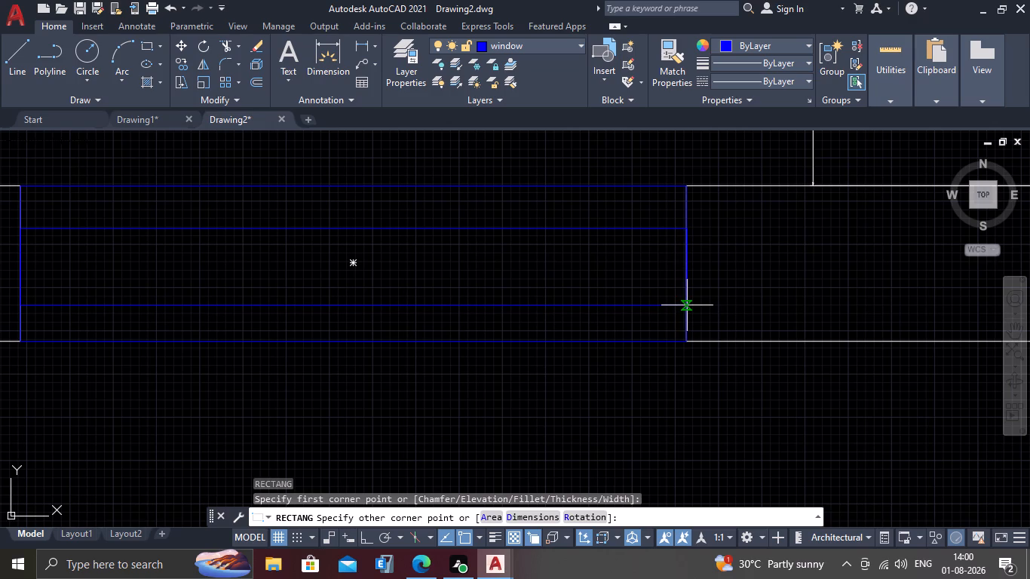
pyautogui.click(687, 305)
pyautogui.press('Escape')
# Examine up close where the inner window rectangle meets the opening's side edge.
pyautogui.scroll(-2, 638, 330)
pyautogui.scroll(3, 684, 308)
pyautogui.scroll(2, 559, 349)
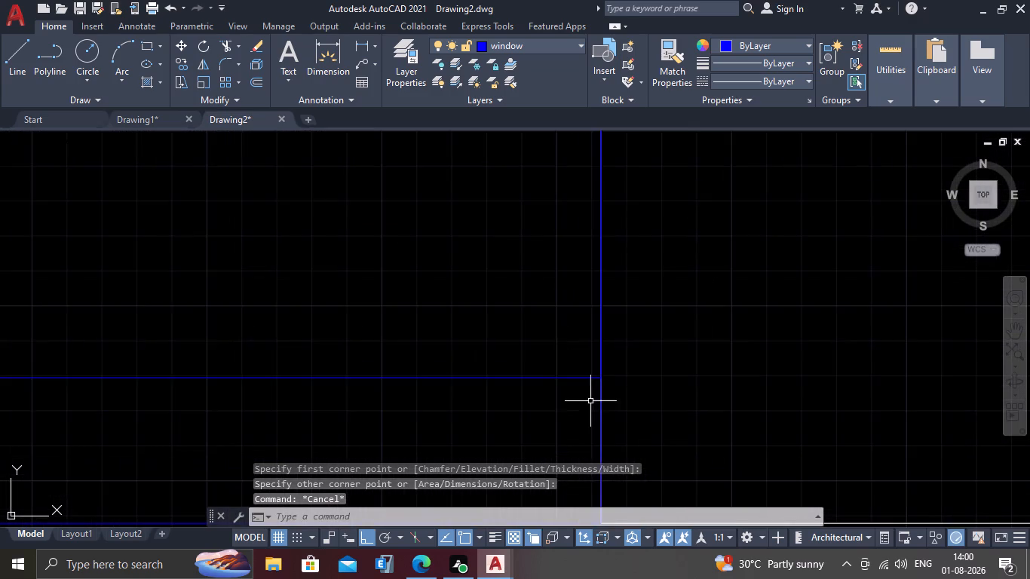
pyautogui.scroll(4, 596, 402)
pyautogui.scroll(-4, 616, 356)
pyautogui.scroll(1, 605, 357)
pyautogui.scroll(-4, 605, 357)
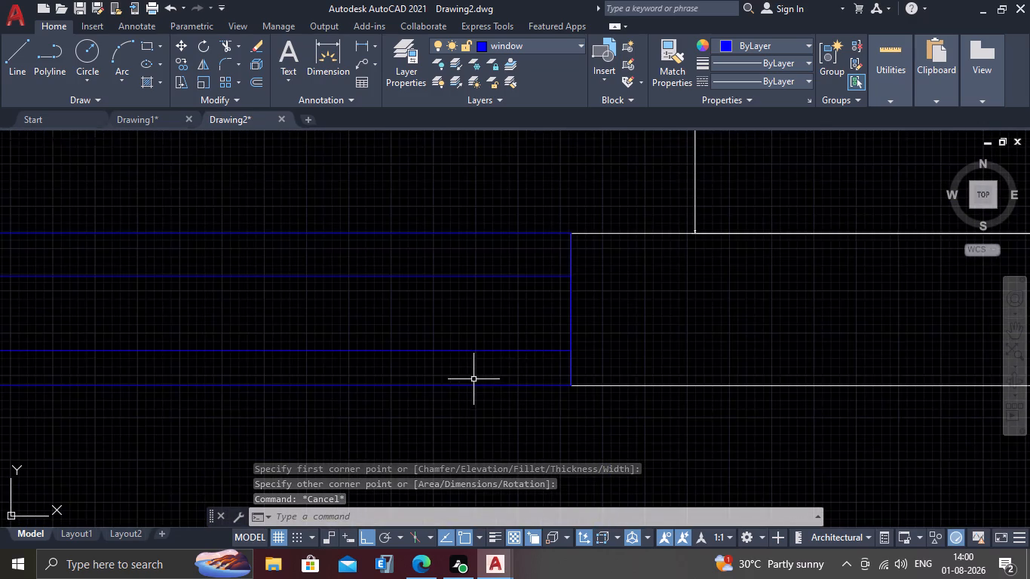
# Copy both window rectangles from their upper-left corner to the matching corner of the middle rear room's window opening.
pyautogui.scroll(-2, 474, 379)
pyautogui.moveTo(457, 369); pyautogui.dragTo(506, 336, button='middle')
pyautogui.scroll(1, 501, 320)
pyautogui.click(550, 250)
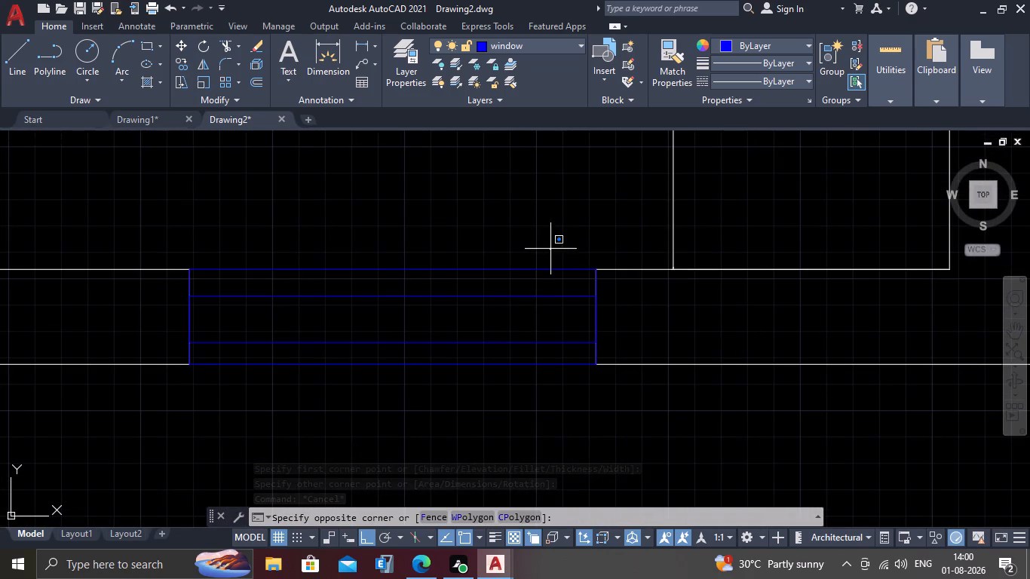
pyautogui.click(397, 403)
pyautogui.scroll(-1, 340, 402)
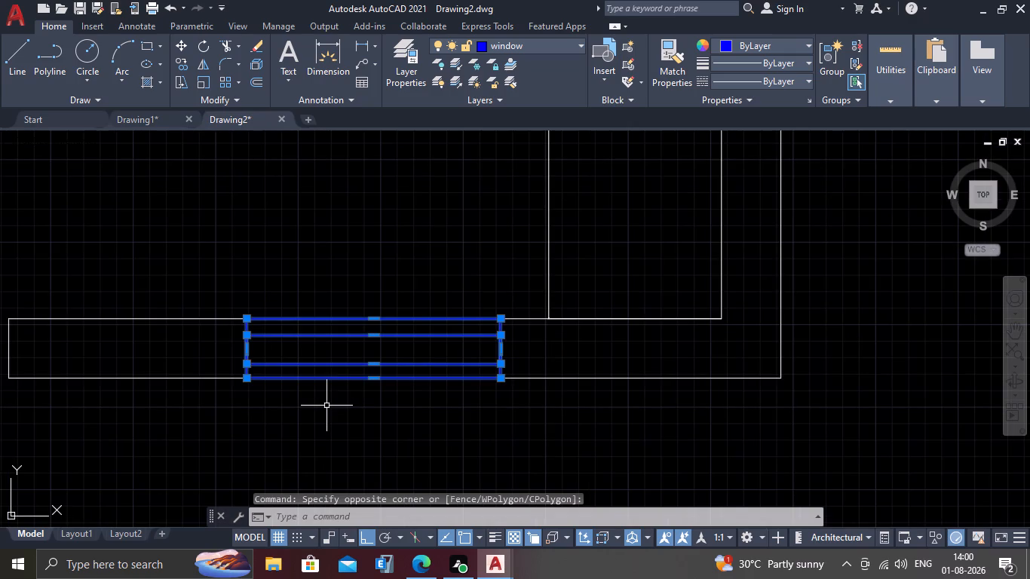
pyautogui.write('cio')
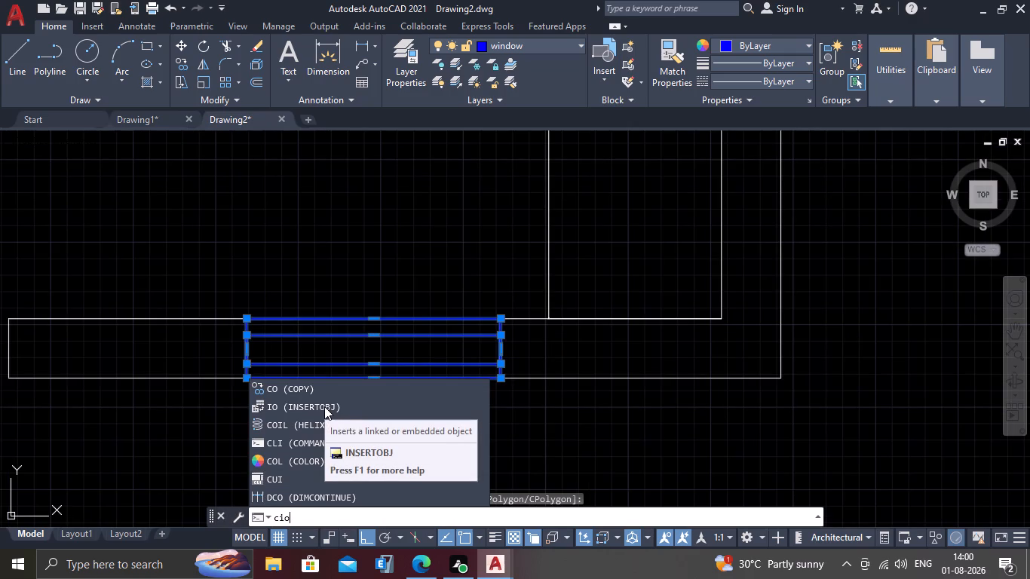
pyautogui.press('BackSpace')
pyautogui.press('BackSpace')
pyautogui.press('o')
pyautogui.press('Return')
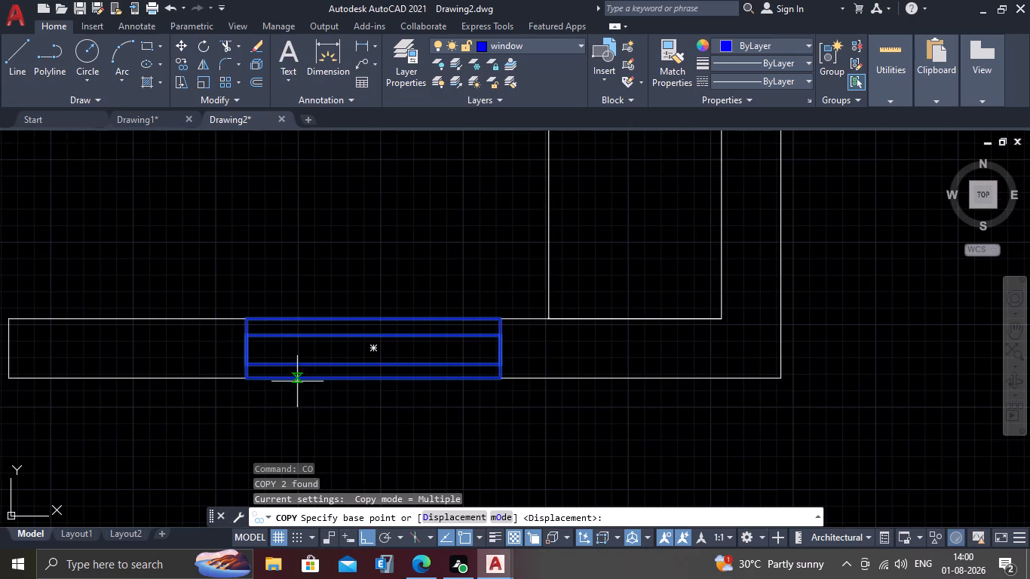
pyautogui.click(246, 319)
pyautogui.scroll(-3, 301, 331)
pyautogui.scroll(-2, 222, 383)
pyautogui.scroll(4, 120, 380)
pyautogui.click(98, 308)
# Place another copy of the window in the leftmost rear room's lower wall opening and finish the Copy command.
pyautogui.scroll(1, 133, 314)
pyautogui.scroll(-1, 134, 316)
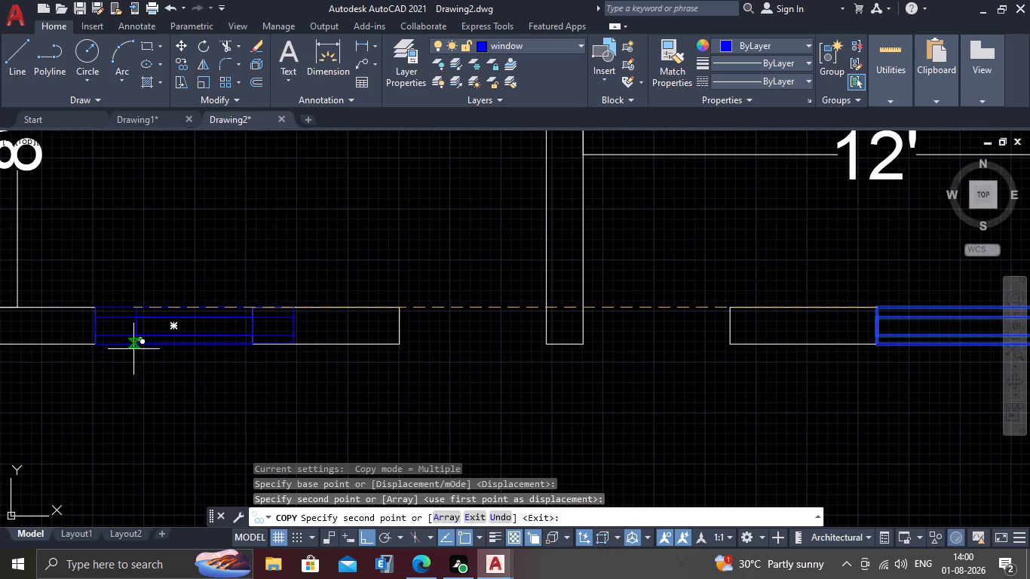
pyautogui.moveTo(159, 378); pyautogui.dragTo(459, 440, button='middle')
pyautogui.moveTo(64, 380); pyautogui.dragTo(518, 394, button='middle')
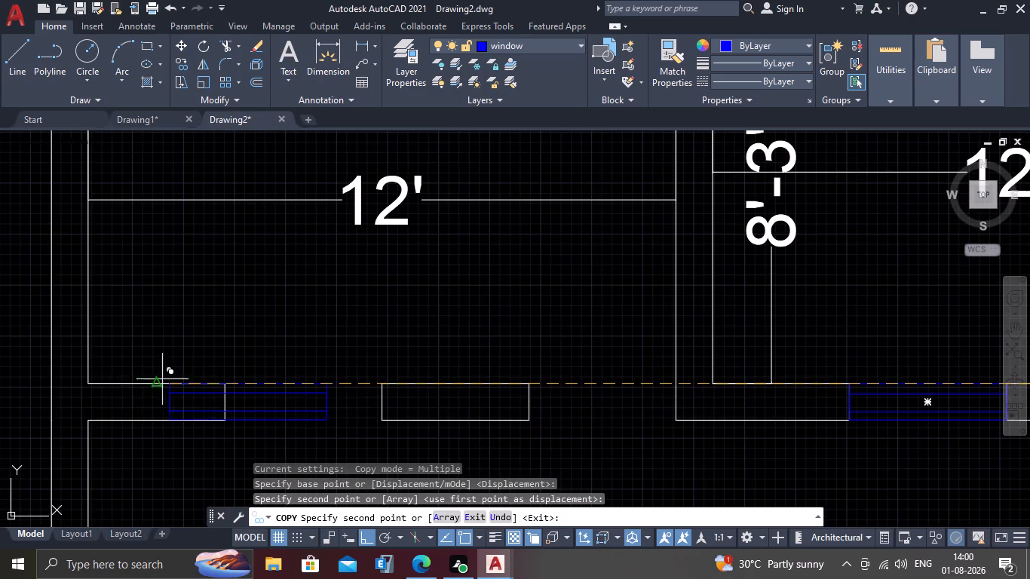
pyautogui.click(219, 386)
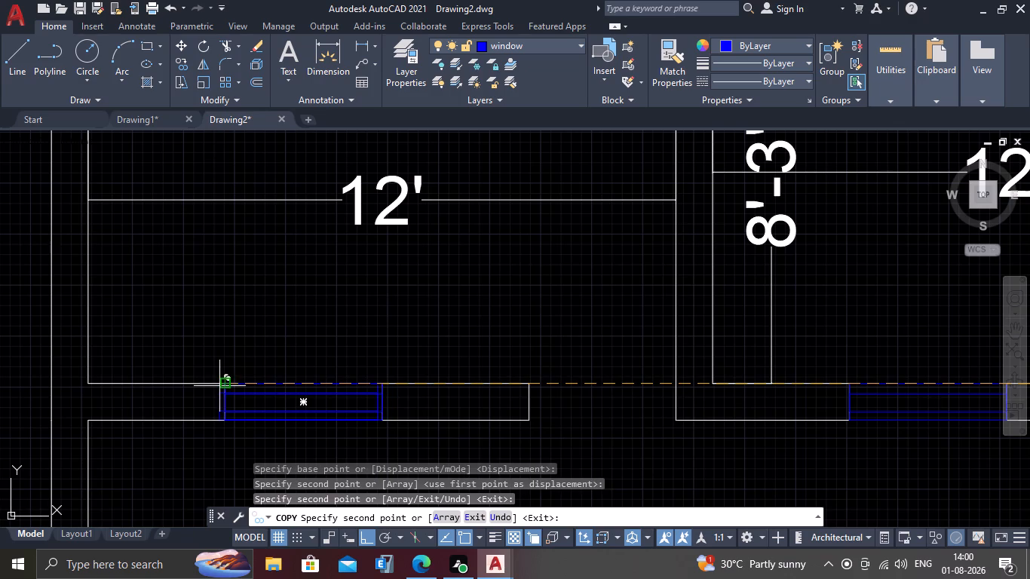
pyautogui.press('Escape')
# Examine the row of three rooms below the rear rooms for window locations in their upper wall.
pyautogui.scroll(-6, 259, 401)
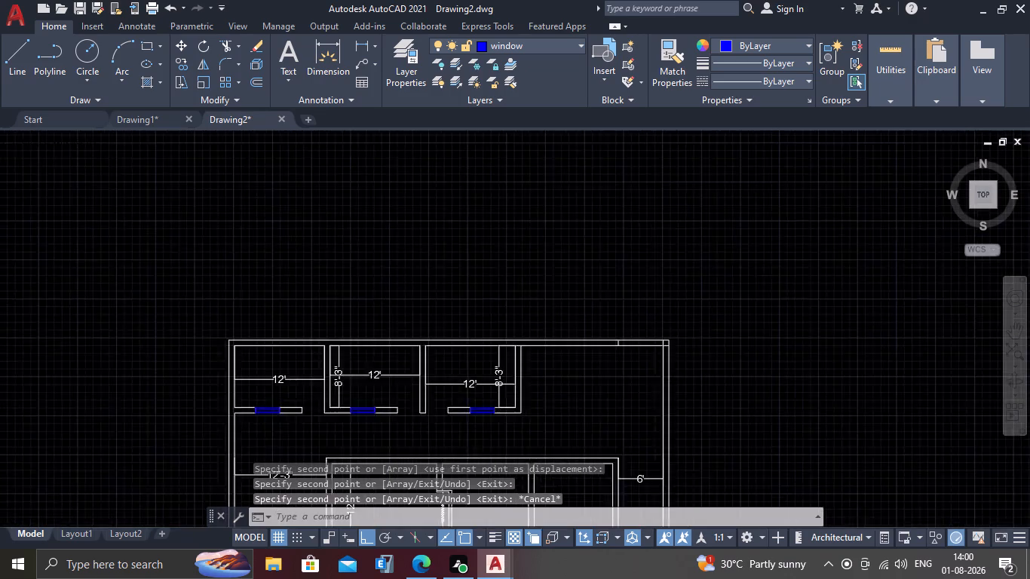
pyautogui.moveTo(243, 427); pyautogui.dragTo(231, 311, button='middle')
pyautogui.moveTo(256, 360); pyautogui.dragTo(254, 335, button='middle')
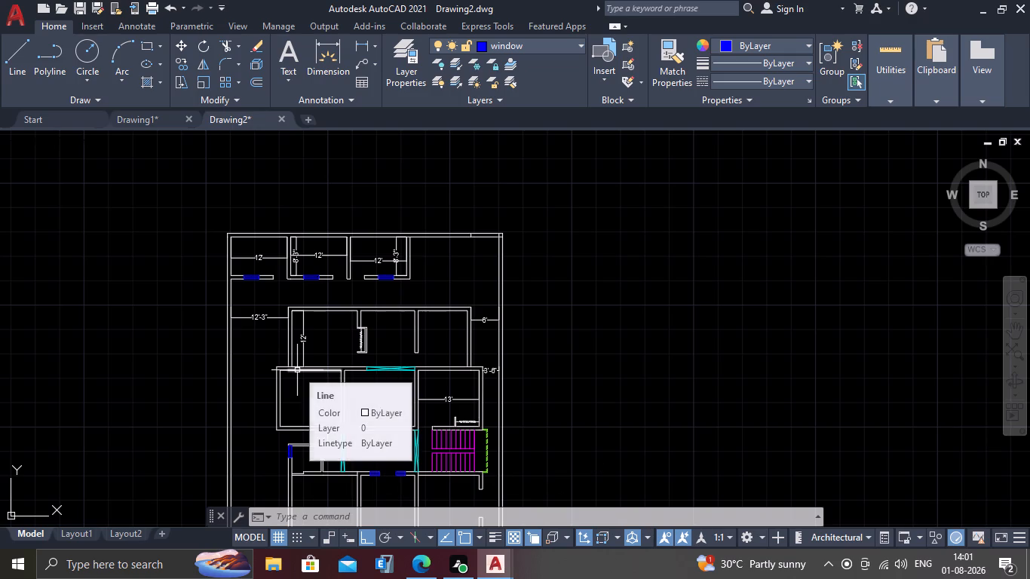
pyautogui.moveTo(297, 351); pyautogui.dragTo(277, 324, button='middle')
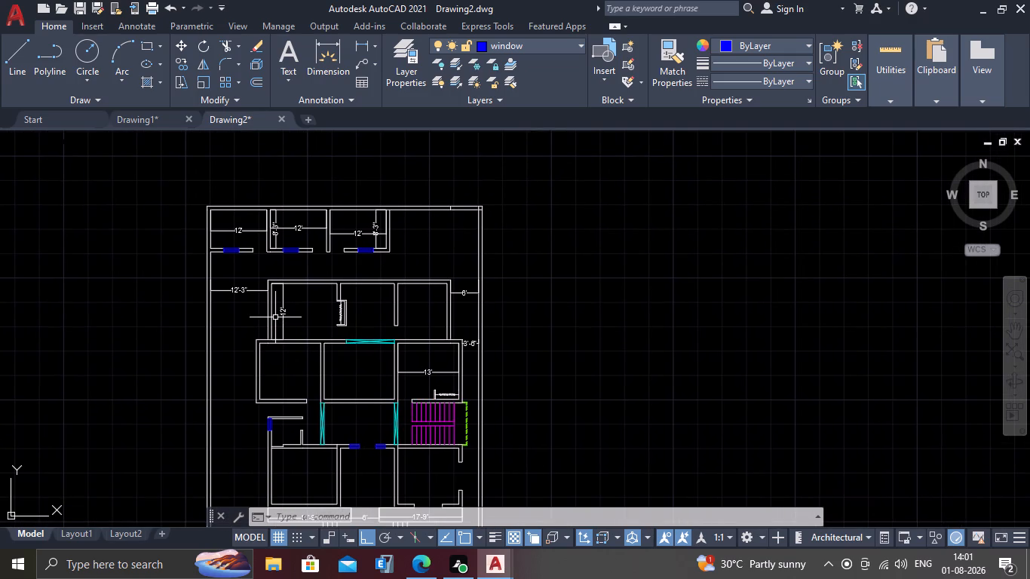
pyautogui.scroll(2, 362, 295)
pyautogui.moveTo(359, 297); pyautogui.dragTo(336, 336, button='middle')
pyautogui.scroll(2, 273, 320)
pyautogui.moveTo(280, 320); pyautogui.dragTo(293, 348, button='middle')
pyautogui.scroll(-1, 290, 329)
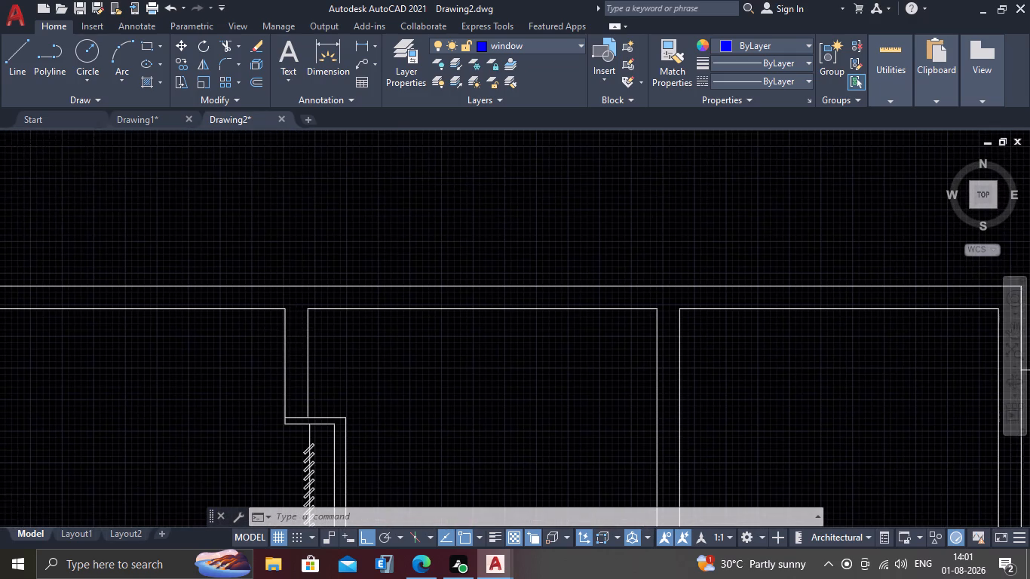
pyautogui.scroll(2, 296, 311)
pyautogui.scroll(-1, 296, 311)
pyautogui.moveTo(295, 319); pyautogui.dragTo(310, 317, button='middle')
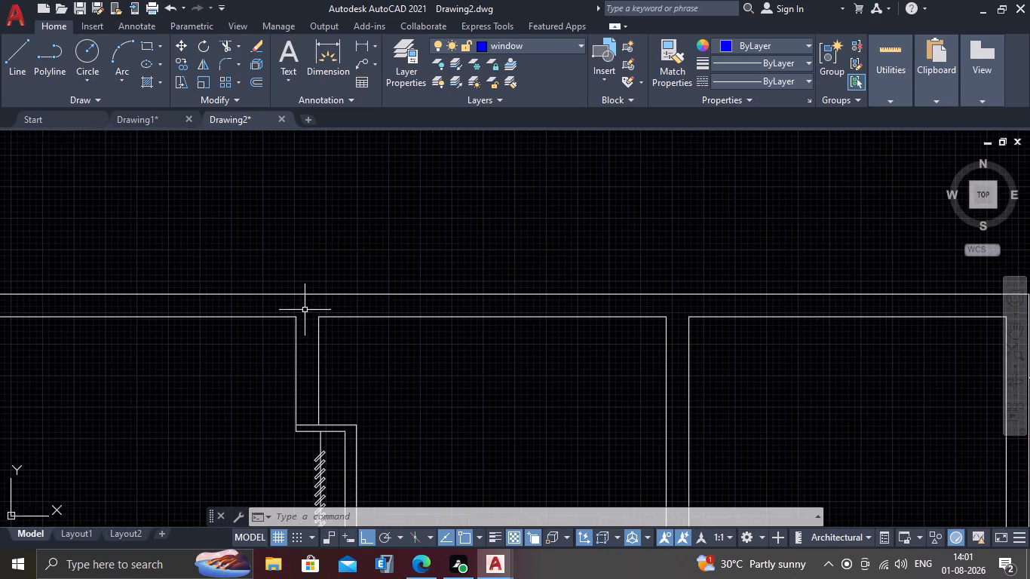
pyautogui.scroll(-2, 305, 310)
pyautogui.moveTo(528, 330); pyautogui.dragTo(396, 331, button='middle')
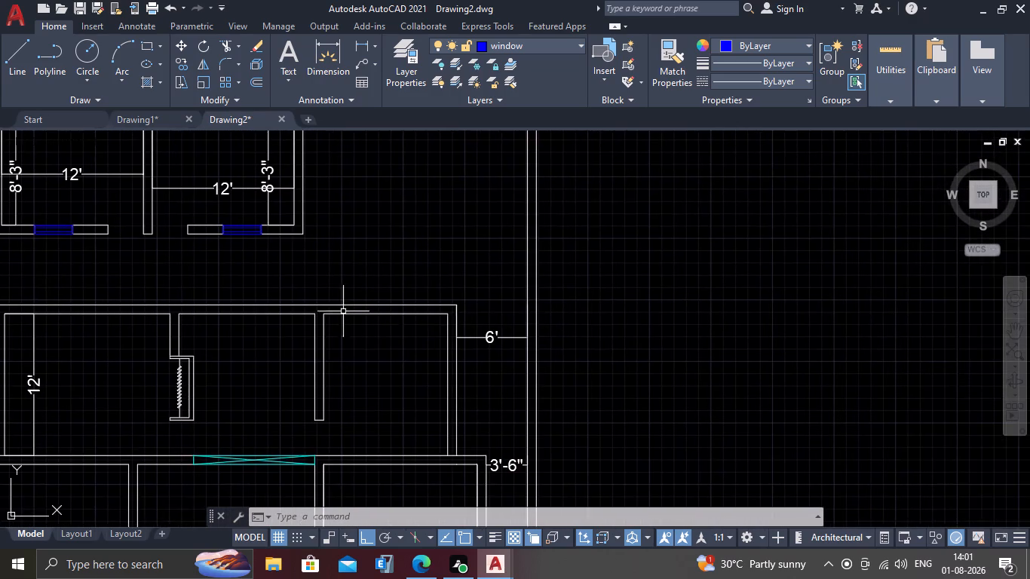
# Draw a line across the upper wall's thickness at the midpoint of the rightmost room in the second row.
pyautogui.scroll(2, 333, 313)
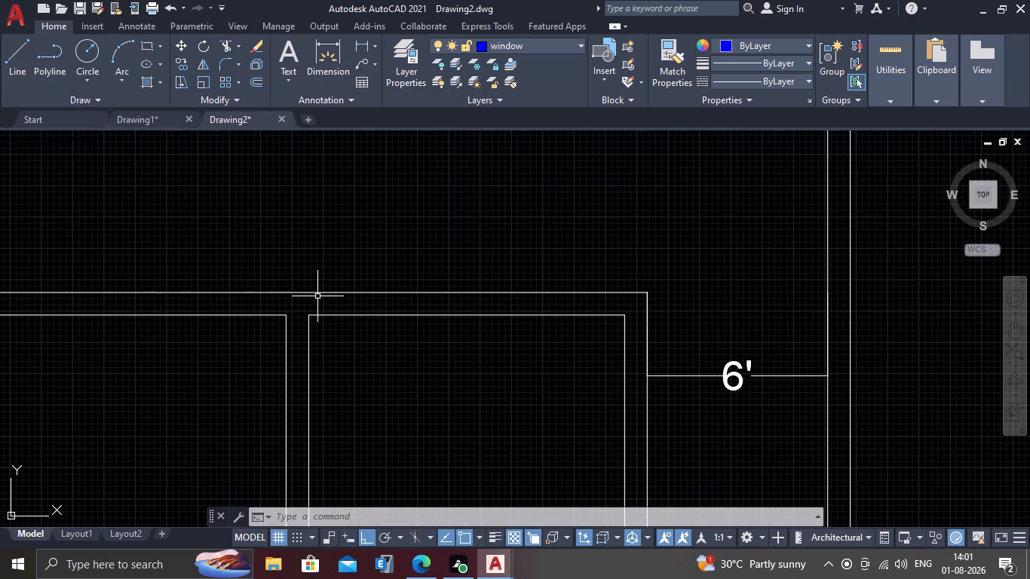
pyautogui.moveTo(522, 335); pyautogui.dragTo(467, 332, button='middle')
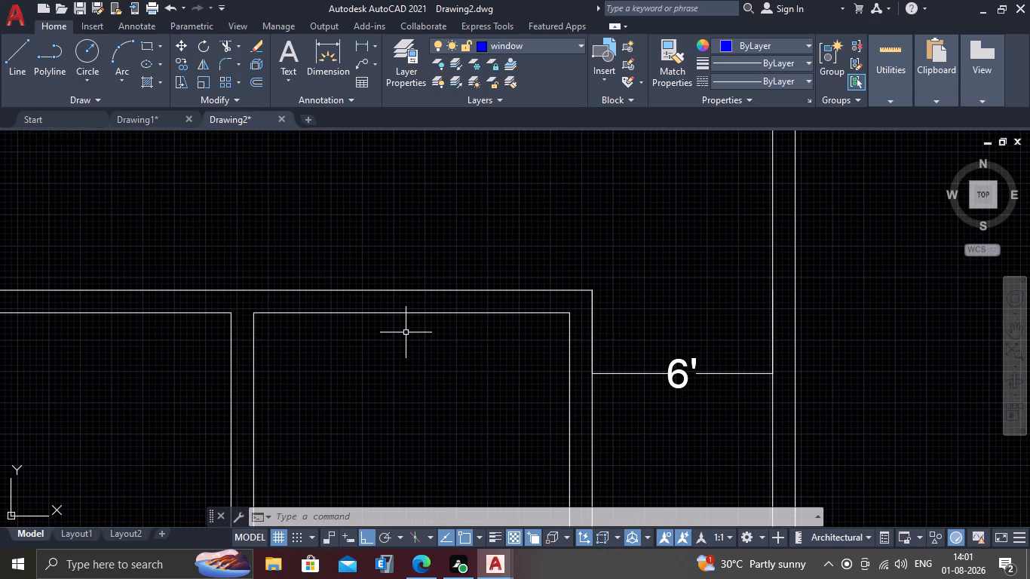
pyautogui.press('l')
pyautogui.press('Return')
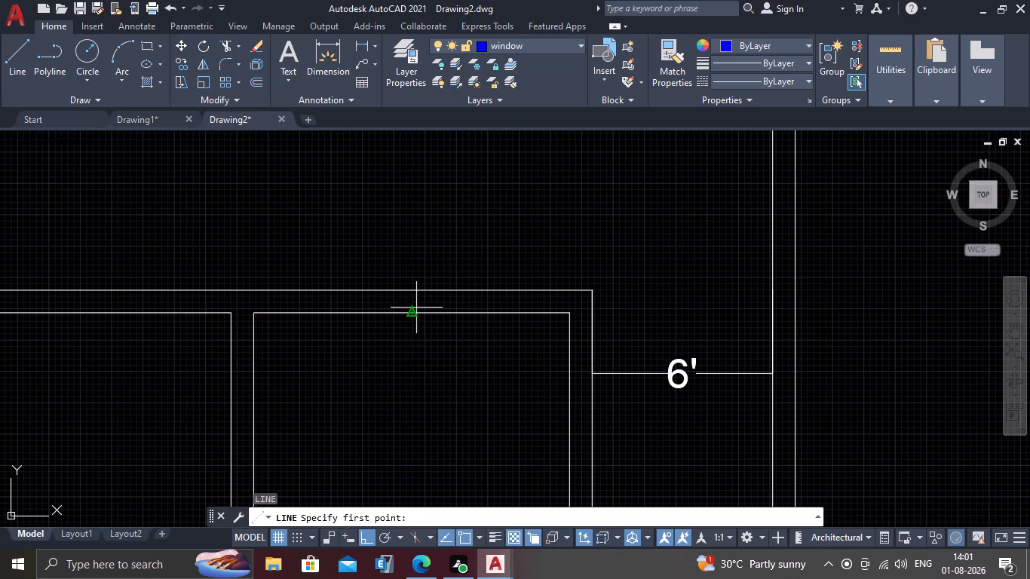
pyautogui.moveTo(413, 309); pyautogui.dragTo(406, 301)
pyautogui.click(412, 289)
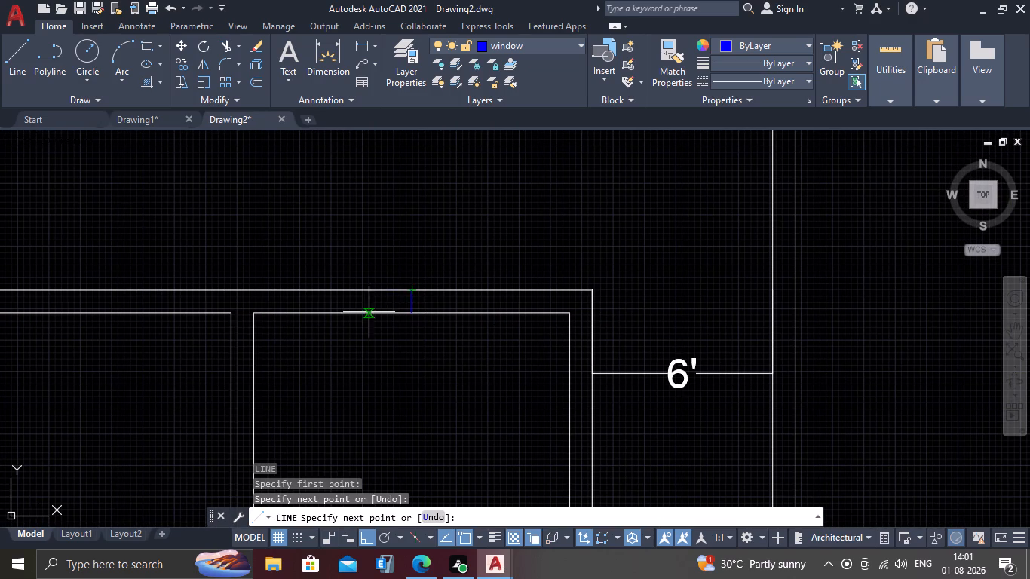
pyautogui.press('Escape')
# Draw lines across the upper wall's thickness at the midpoints of the second row's middle and leftmost rooms.
pyautogui.scroll(-1, 309, 367)
pyautogui.moveTo(231, 381); pyautogui.dragTo(400, 374, button='middle')
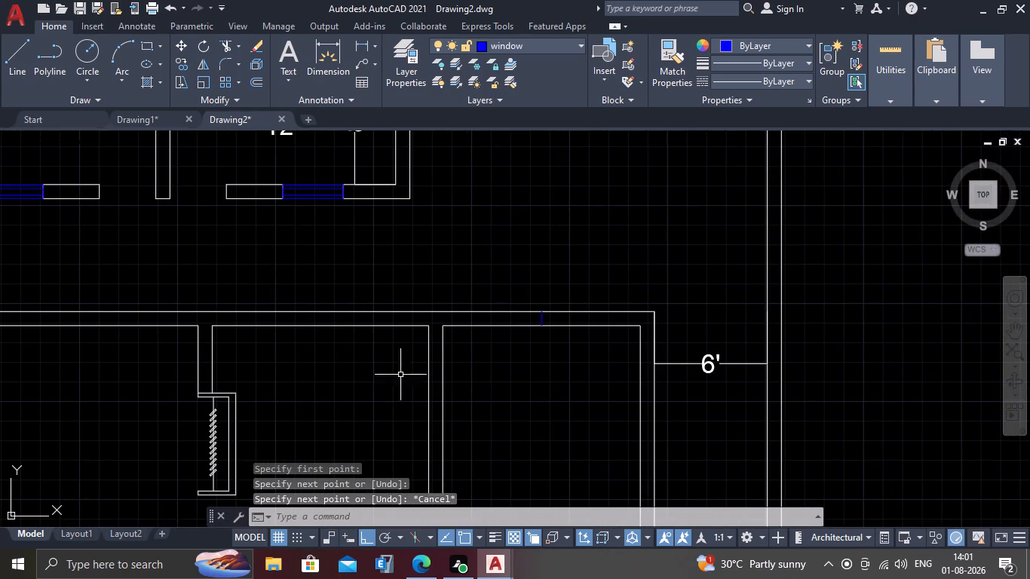
pyautogui.press('l')
pyautogui.press('Return')
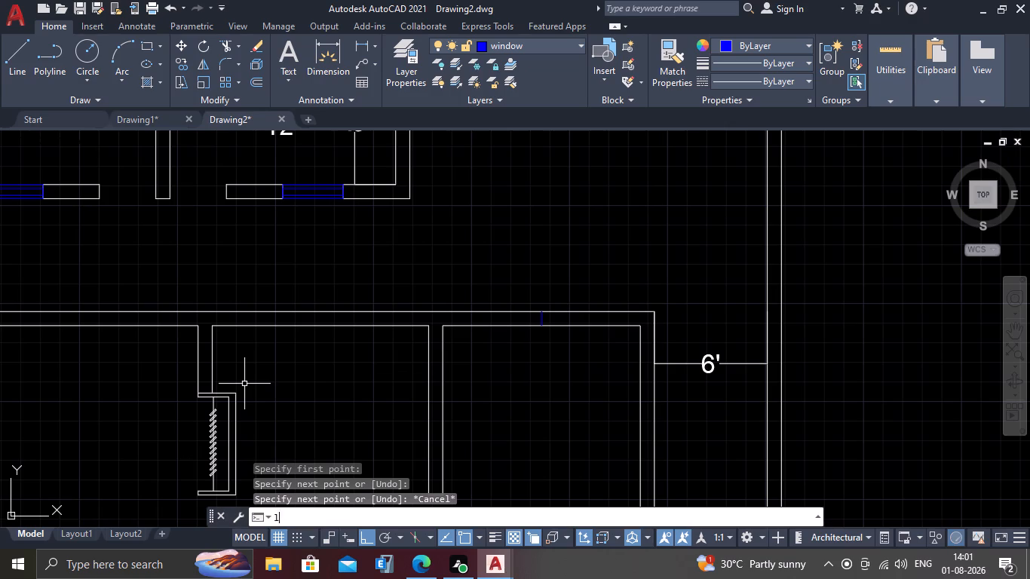
pyautogui.scroll(2, 302, 335)
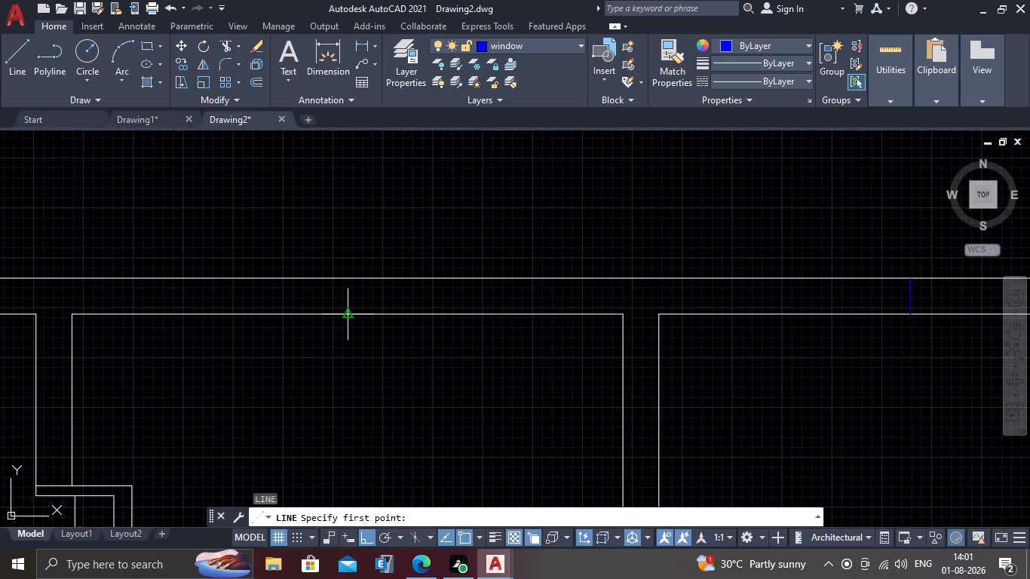
pyautogui.moveTo(351, 312); pyautogui.dragTo(349, 305)
pyautogui.click(346, 275)
pyautogui.scroll(-2, 336, 331)
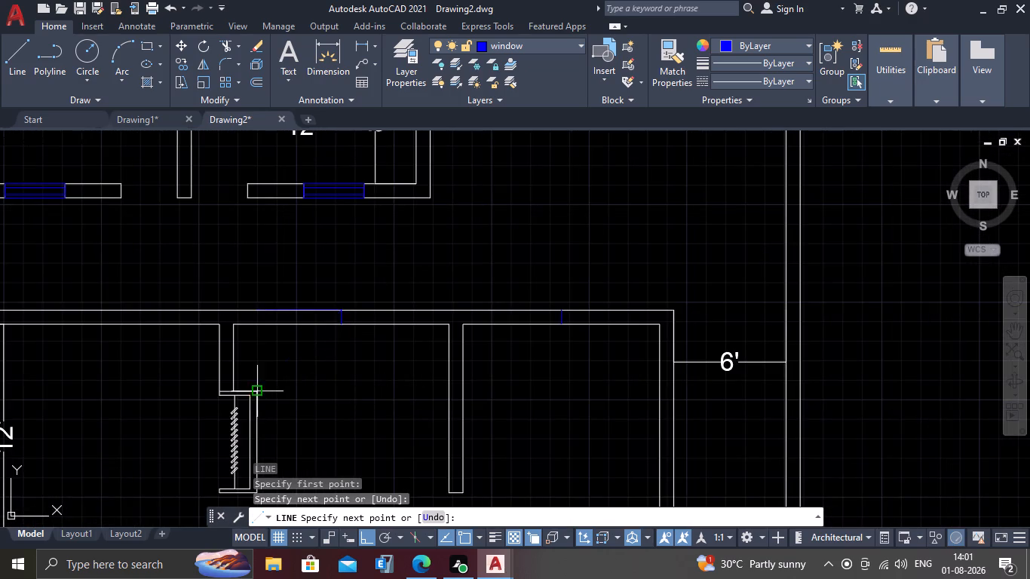
pyautogui.moveTo(259, 397); pyautogui.dragTo(381, 393, button='middle')
pyautogui.press('Return')
pyautogui.press('Return')
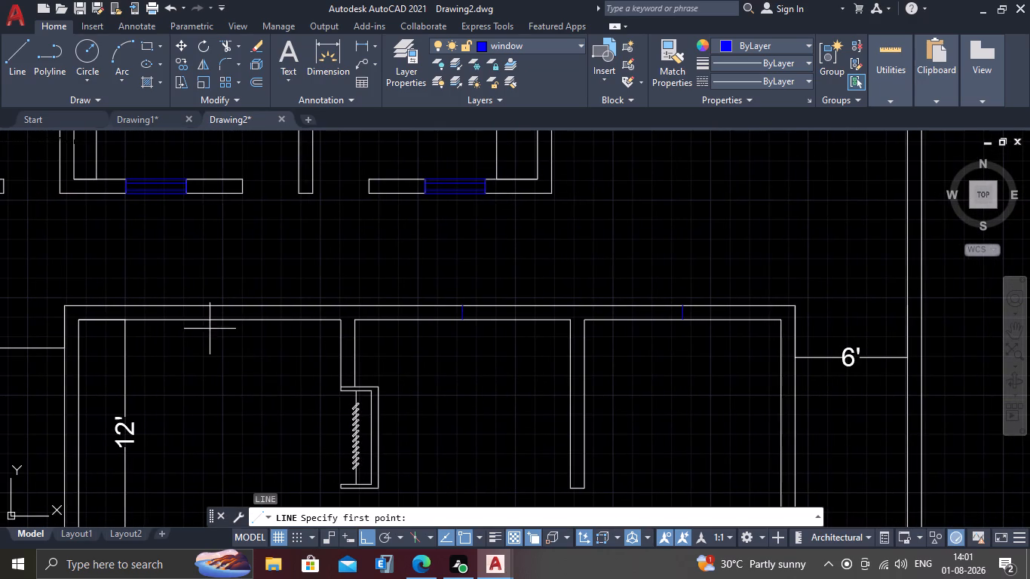
pyautogui.click(205, 317)
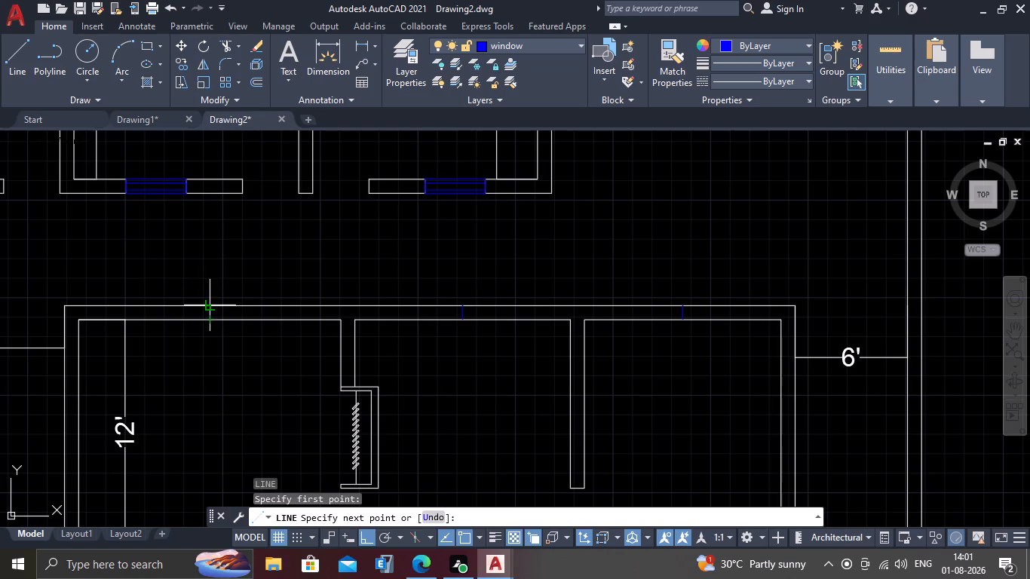
pyautogui.click(214, 309)
pyautogui.press('Return')
# Offset the midpoint line in the second row's middle room 3' to both sides across the upper wall.
pyautogui.moveTo(210, 374); pyautogui.dragTo(281, 367, button='middle')
pyautogui.scroll(1, 236, 305)
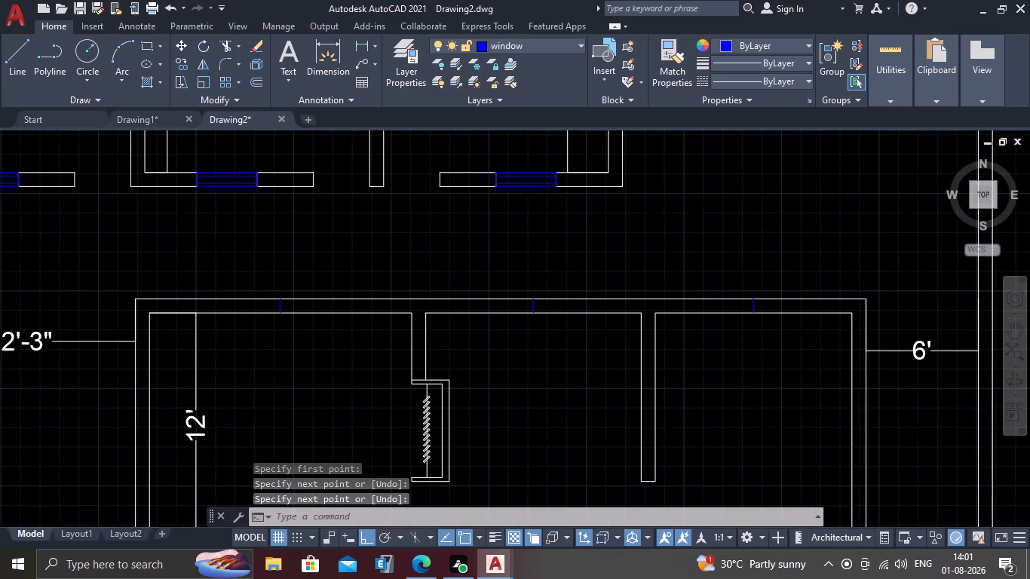
pyautogui.scroll(1, 293, 310)
pyautogui.press('o')
pyautogui.press('Return')
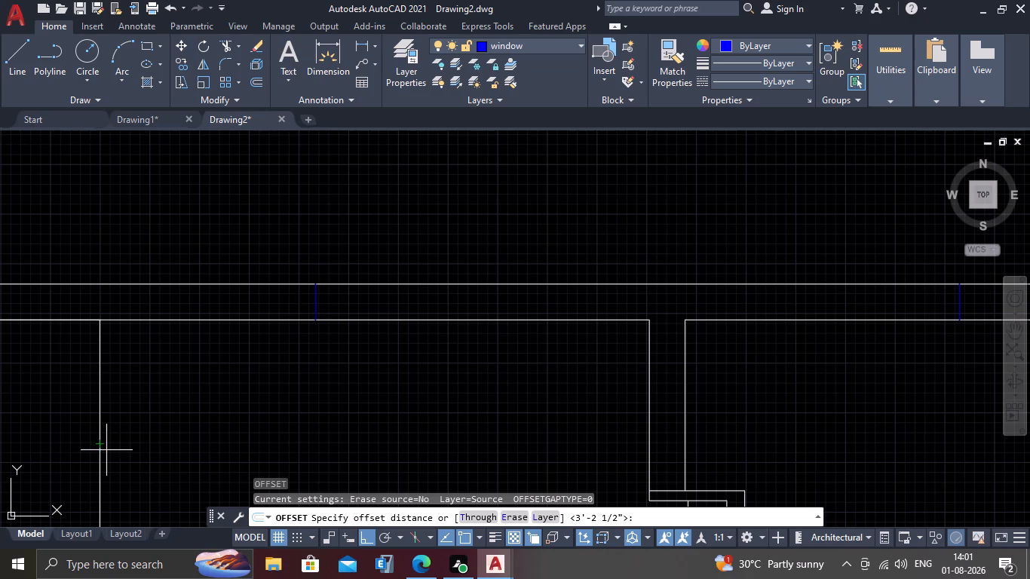
pyautogui.scroll(-1, 103, 474)
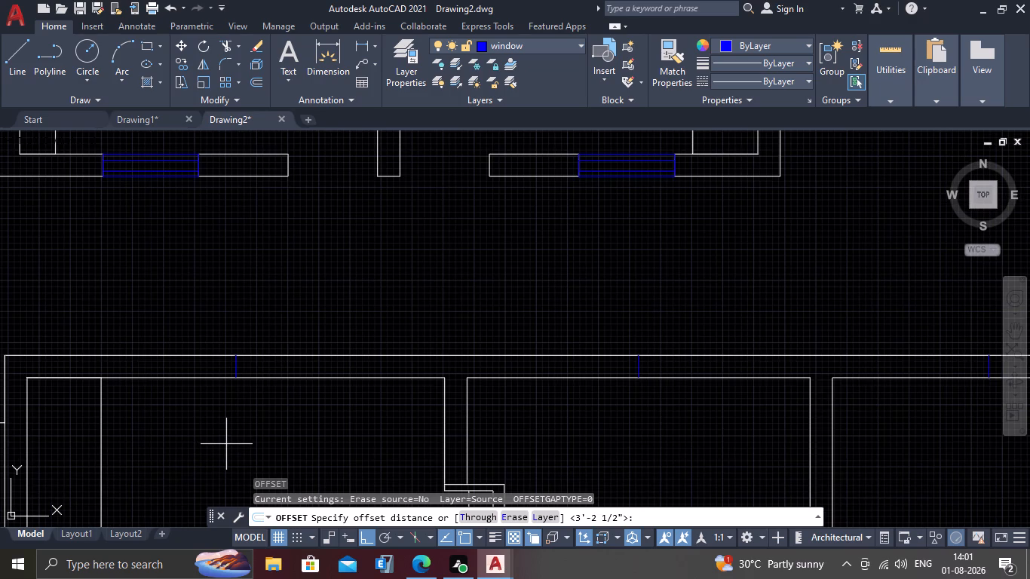
pyautogui.moveTo(218, 420); pyautogui.dragTo(224, 400, button='middle')
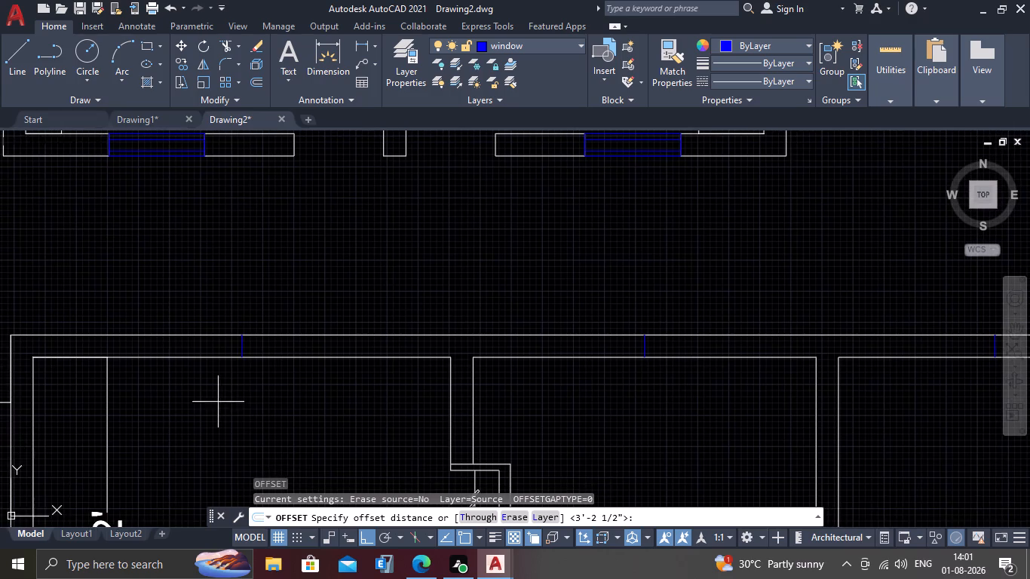
pyautogui.scroll(-1, 216, 403)
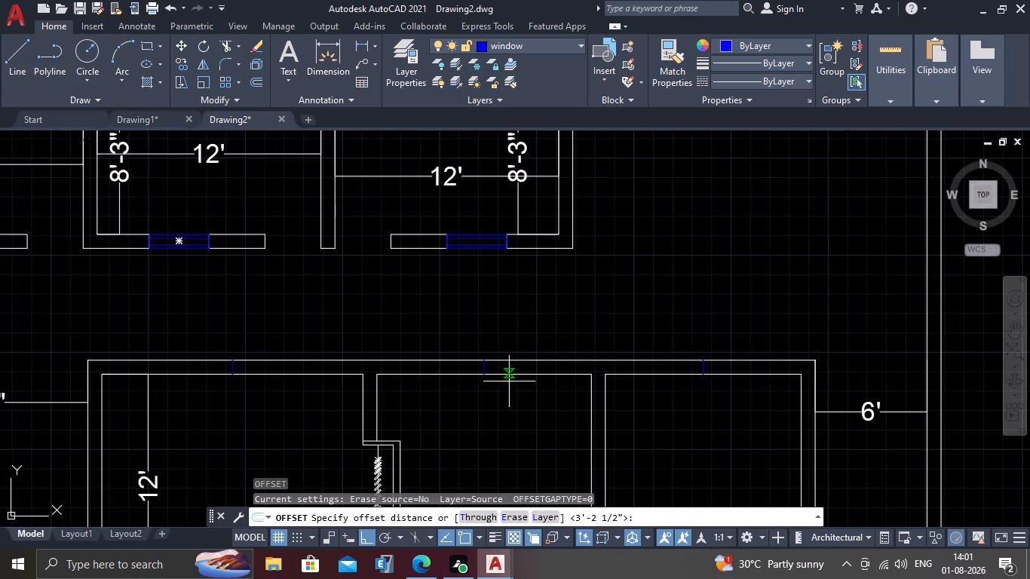
pyautogui.moveTo(513, 375); pyautogui.dragTo(427, 371, button='middle')
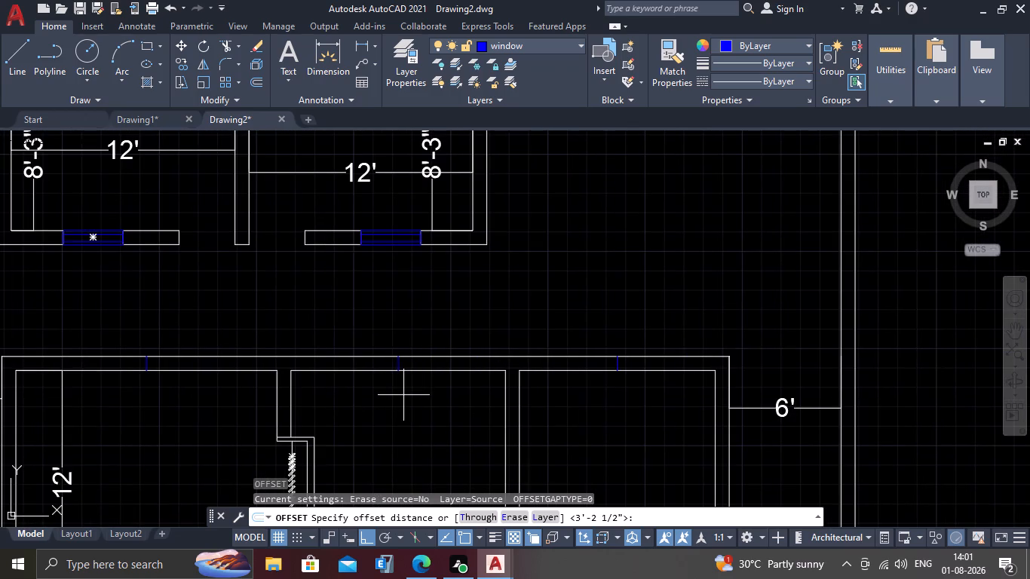
pyautogui.write("3'")
pyautogui.press('Return')
pyautogui.scroll(2, 385, 353)
pyautogui.moveTo(418, 385); pyautogui.dragTo(418, 387)
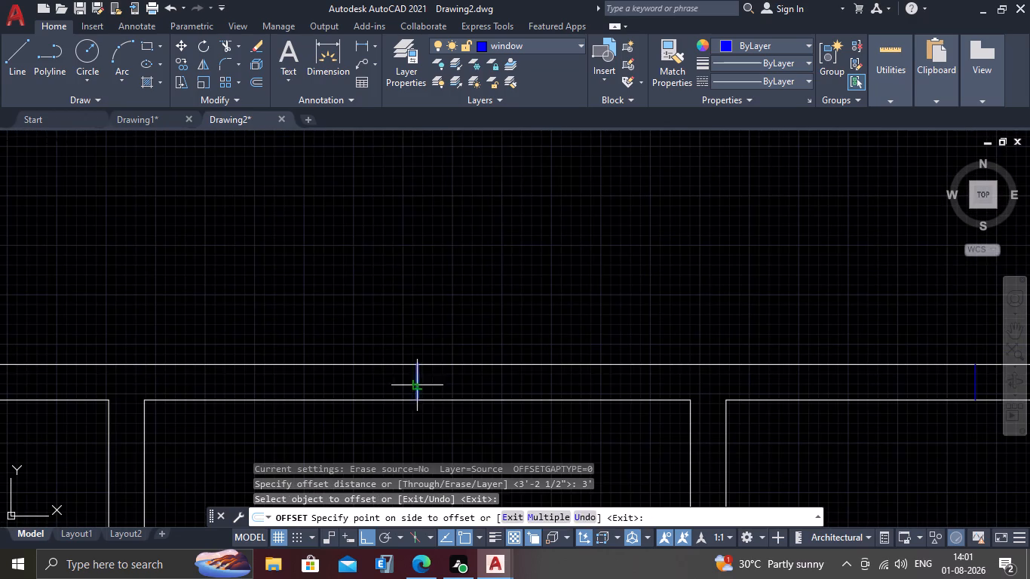
pyautogui.moveTo(418, 387); pyautogui.dragTo(426, 391)
pyautogui.click(455, 398)
pyautogui.click(419, 389)
pyautogui.click(346, 407)
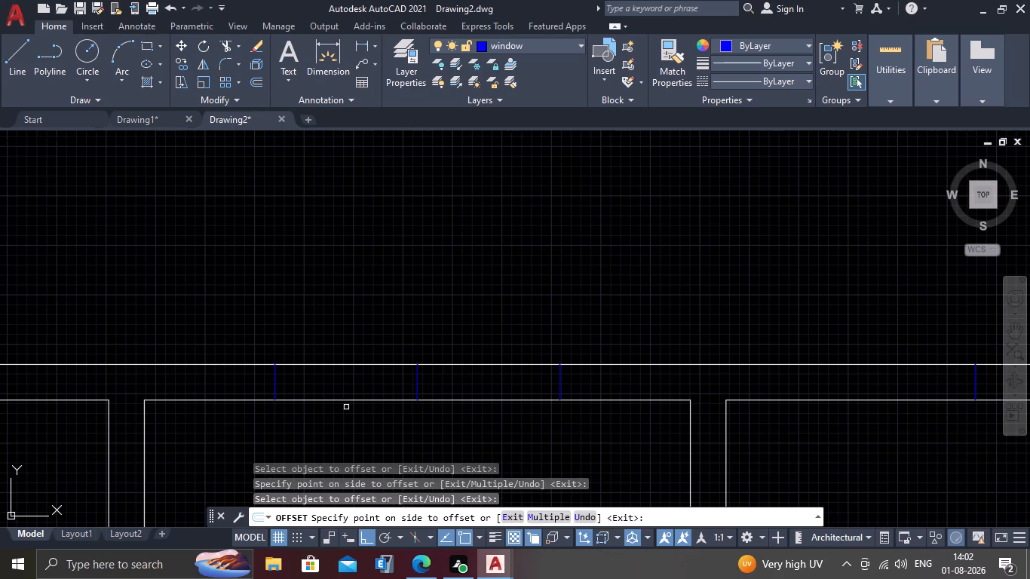
# Offset the rightmost room's upper wall midpoint line 3' to both sides and finish the Offset command.
pyautogui.scroll(-2, 345, 407)
pyautogui.click(593, 395)
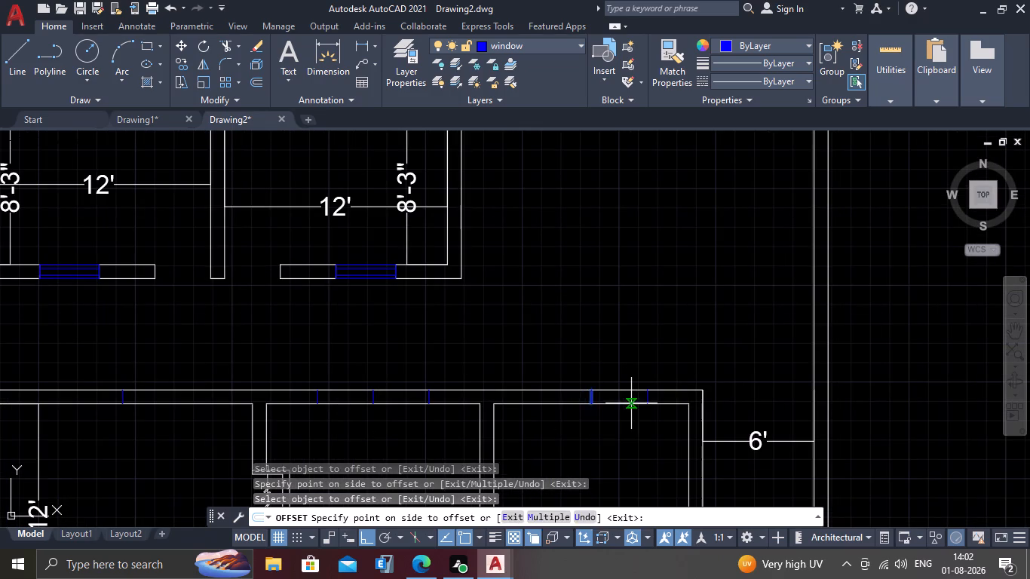
pyautogui.click(632, 403)
pyautogui.click(590, 399)
pyautogui.click(563, 403)
pyautogui.press('Escape')
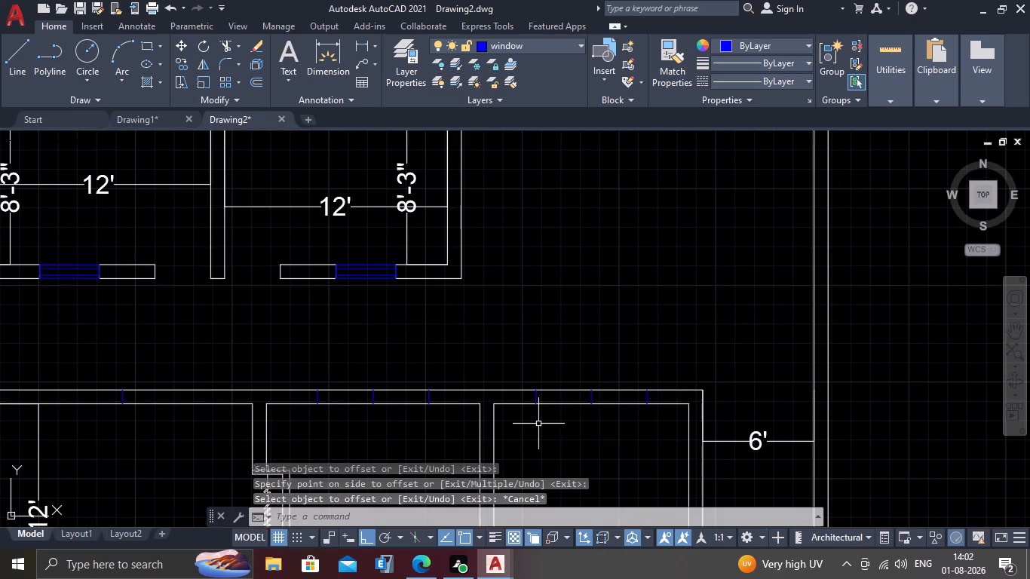
# Trim the wall lines and midpoint line between the two offset lines in the middle room's upper wall.
pyautogui.moveTo(525, 421); pyautogui.dragTo(431, 354, button='middle')
pyautogui.write('tr')
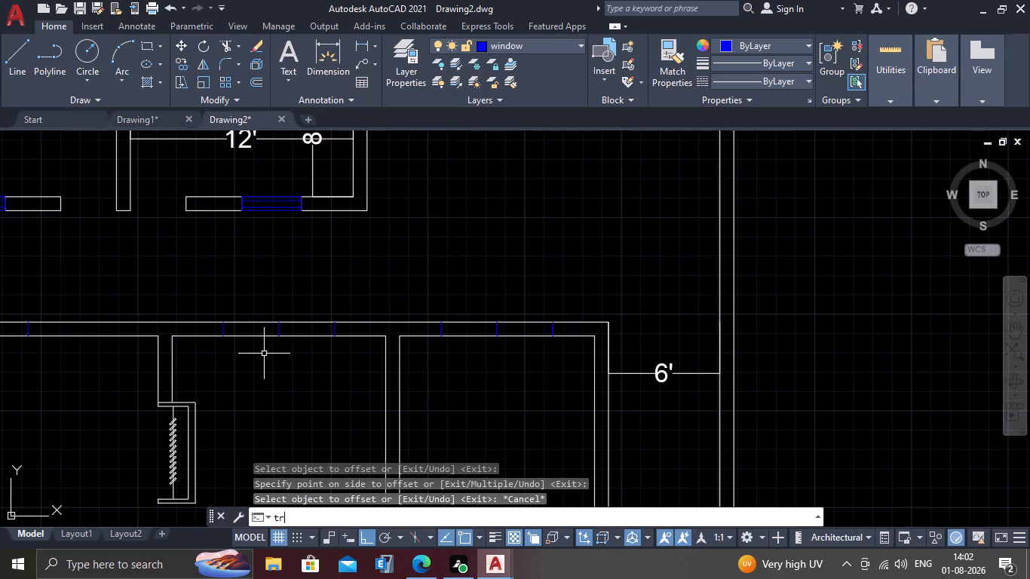
pyautogui.press('Return')
pyautogui.click(292, 314)
pyautogui.click(274, 335)
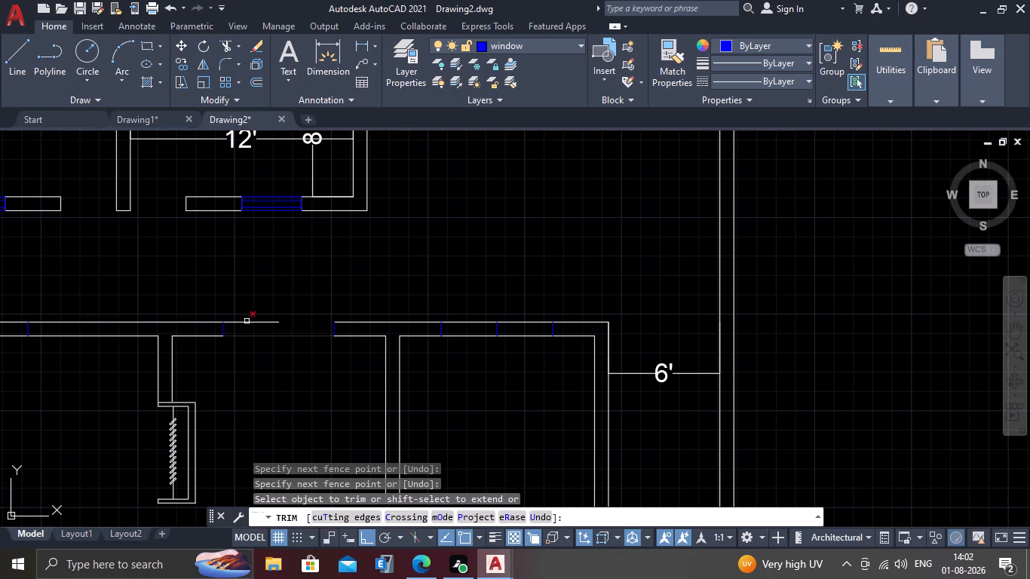
pyautogui.click(247, 319)
pyautogui.click(259, 352)
# Trim the midpoint line and wall lines between the offset lines in the rightmost room's upper wall, then end Trim.
pyautogui.scroll(-2, 265, 384)
pyautogui.scroll(2, 379, 373)
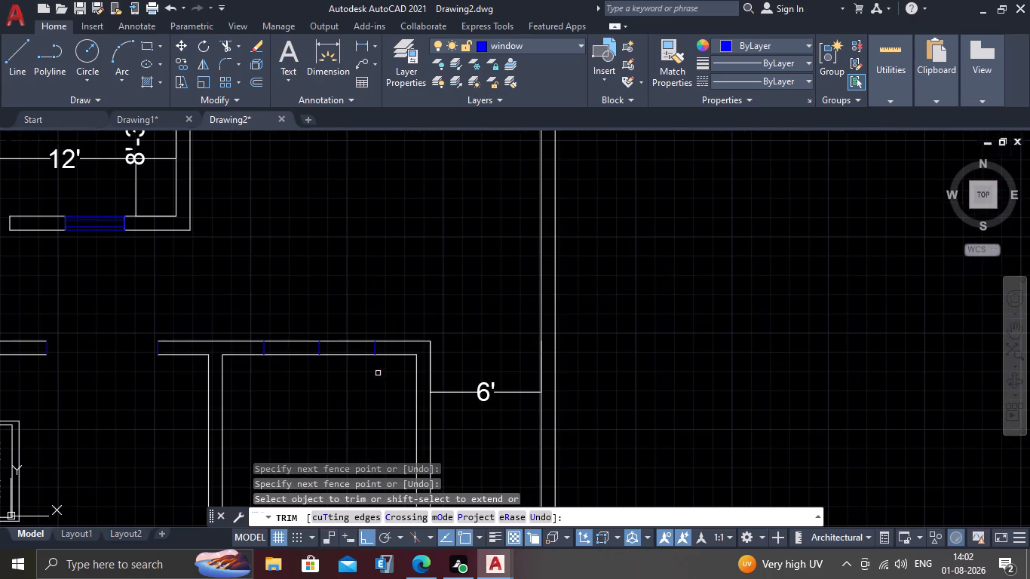
pyautogui.click(320, 346)
pyautogui.click(303, 311)
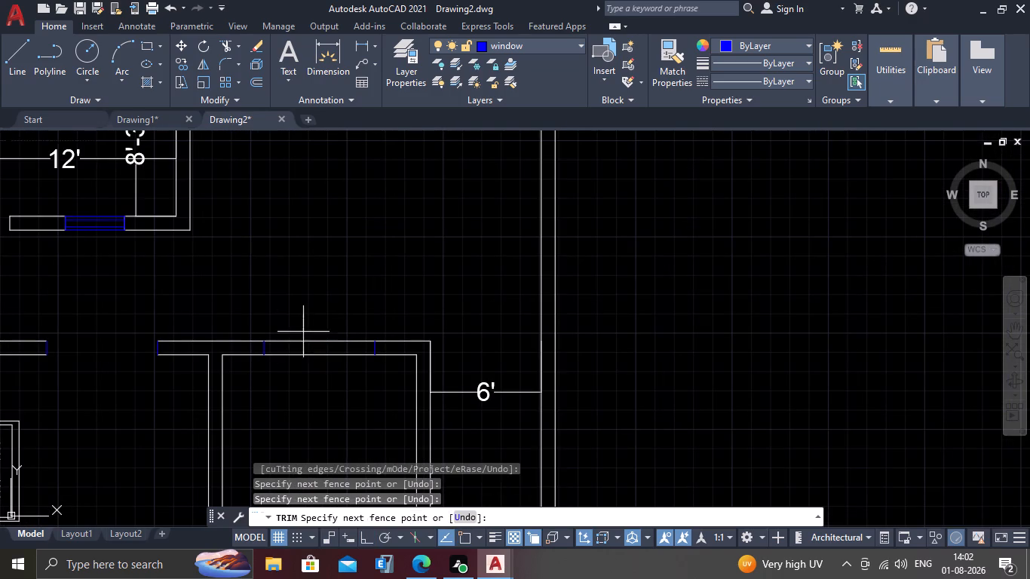
pyautogui.click(303, 381)
pyautogui.scroll(-2, 303, 381)
pyautogui.moveTo(154, 416); pyautogui.dragTo(222, 382, button='middle')
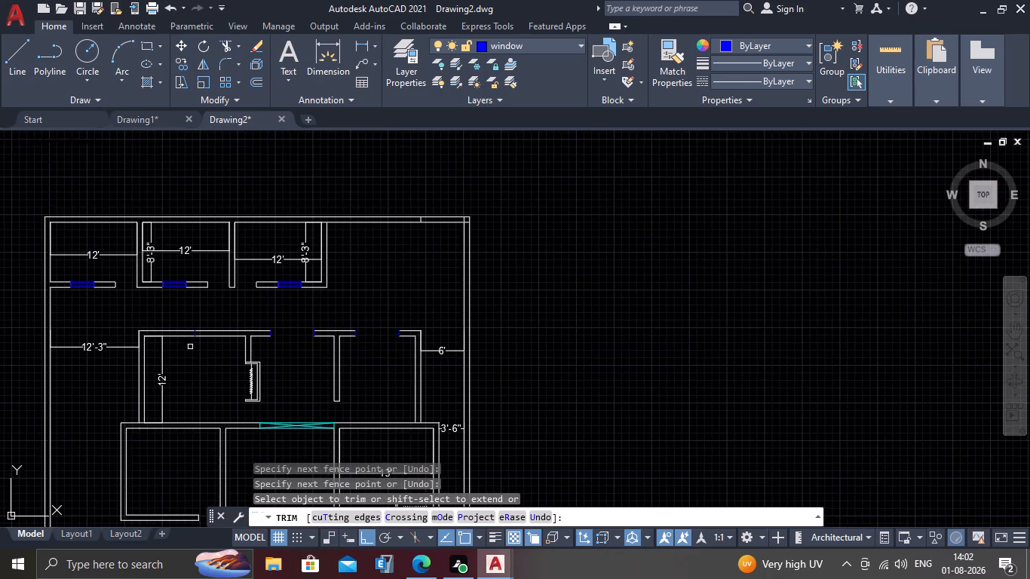
pyautogui.scroll(3, 191, 339)
pyautogui.press('Escape')
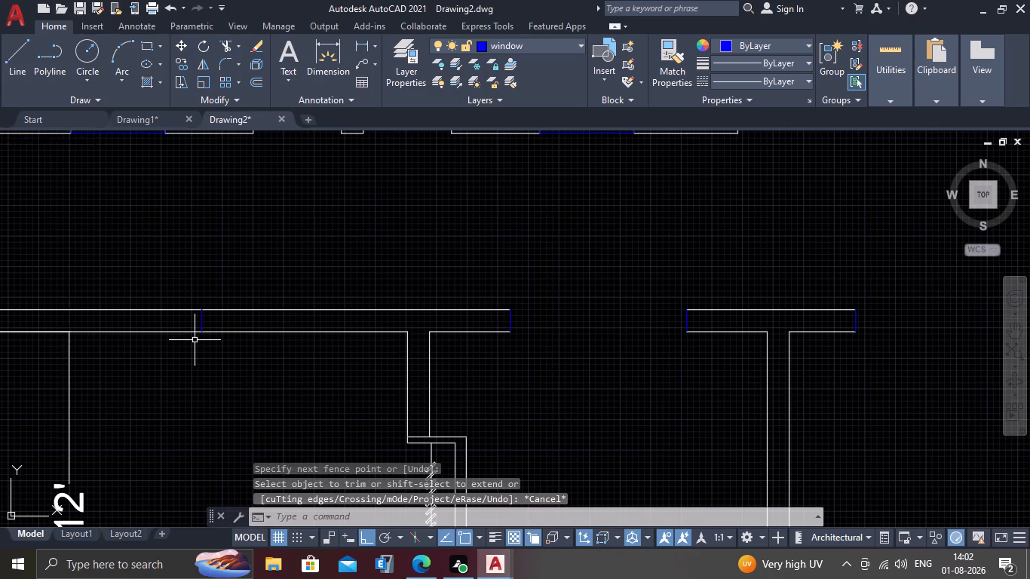
# Copy the middle rear room's window by its centre onto the midpoint line in the second row's leftmost room, with Ortho off.
pyautogui.moveTo(166, 232); pyautogui.dragTo(196, 292, button='middle')
pyautogui.moveTo(158, 236); pyautogui.dragTo(191, 286, button='middle')
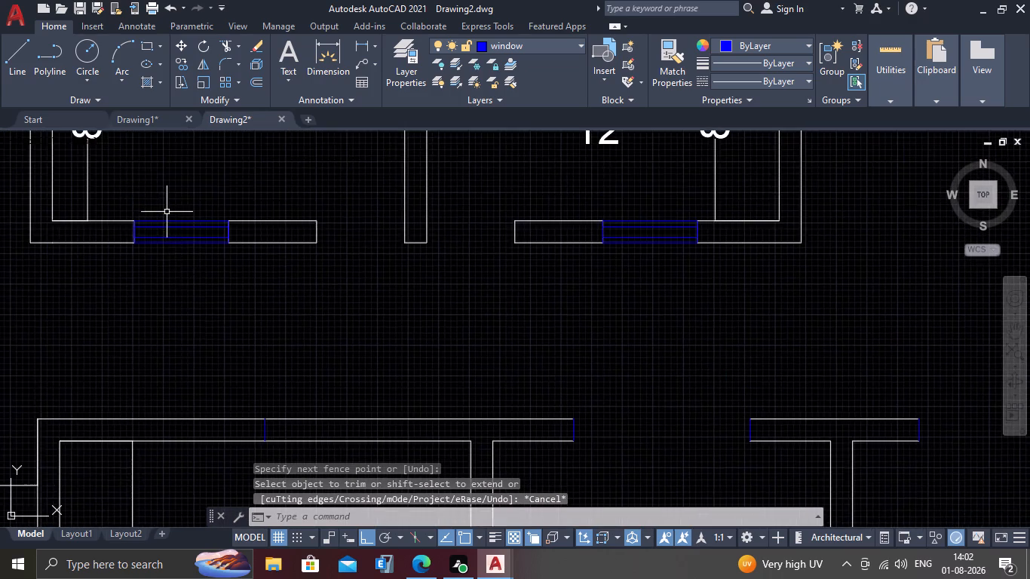
pyautogui.scroll(2, 169, 210)
pyautogui.moveTo(302, 227); pyautogui.dragTo(284, 247)
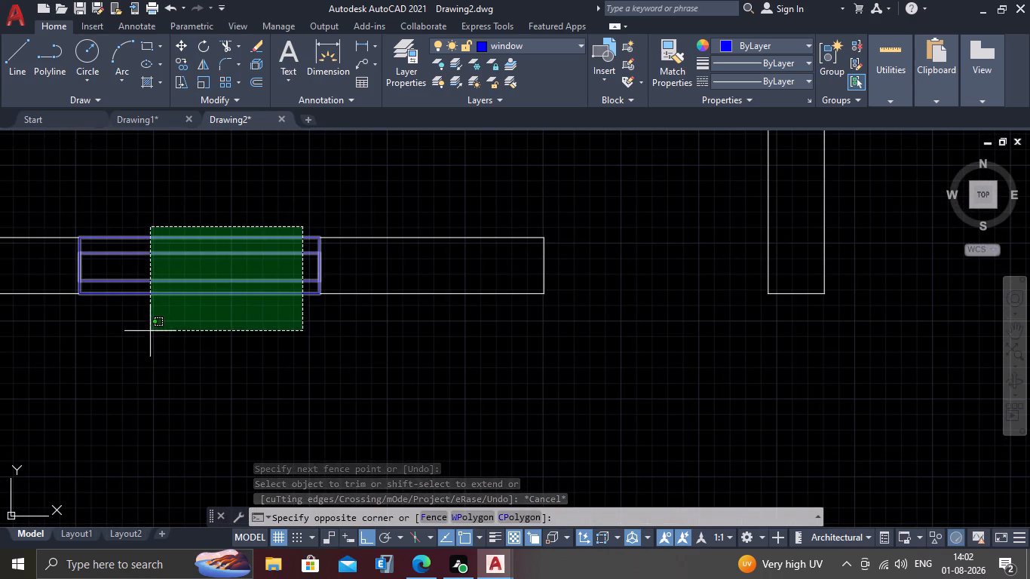
pyautogui.click(150, 331)
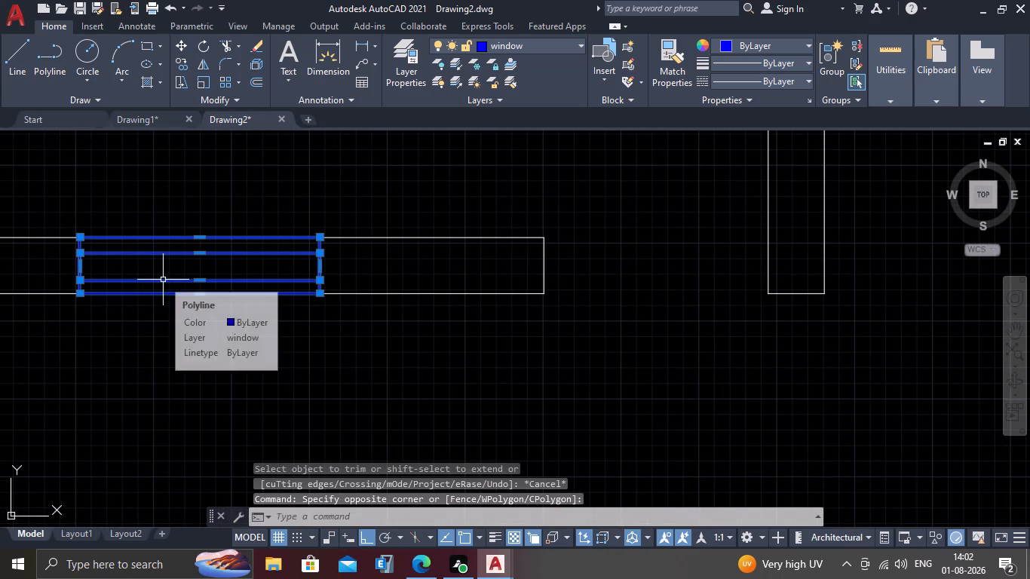
pyautogui.write('co')
pyautogui.press('Return')
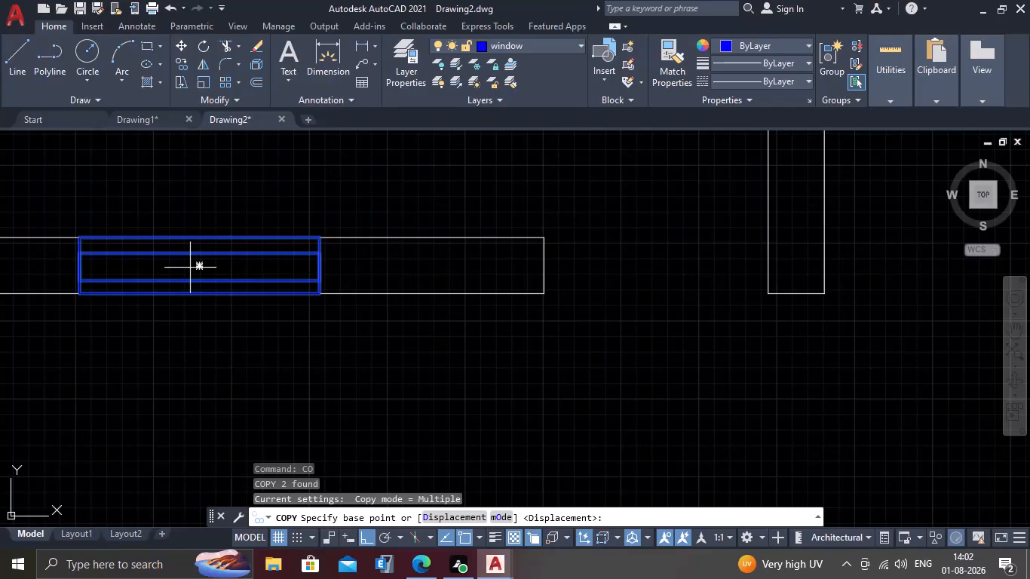
pyautogui.moveTo(195, 266); pyautogui.dragTo(192, 286)
pyautogui.scroll(-3, 200, 407)
pyautogui.moveTo(210, 397); pyautogui.dragTo(164, 274, button='middle')
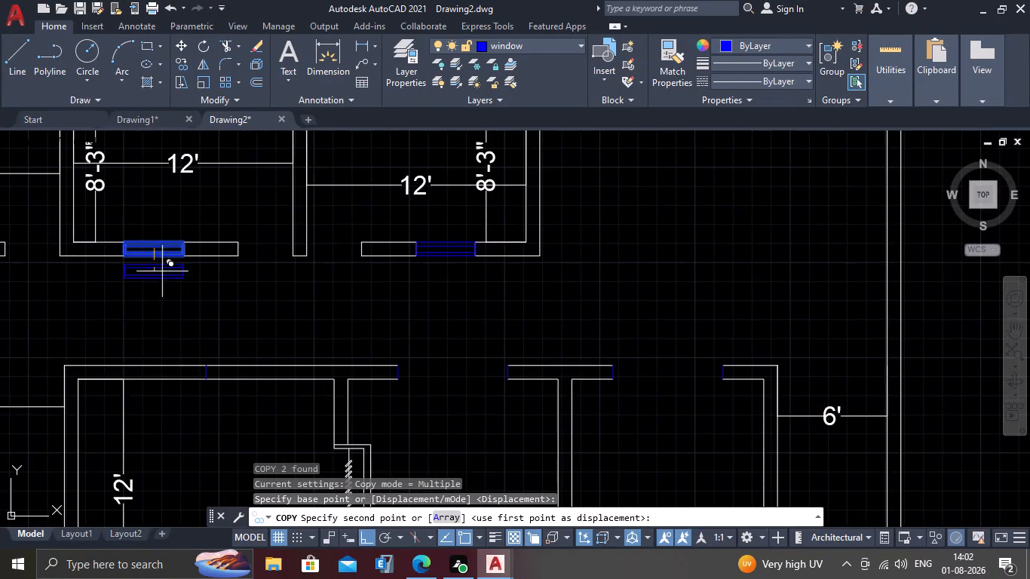
pyautogui.scroll(2, 220, 396)
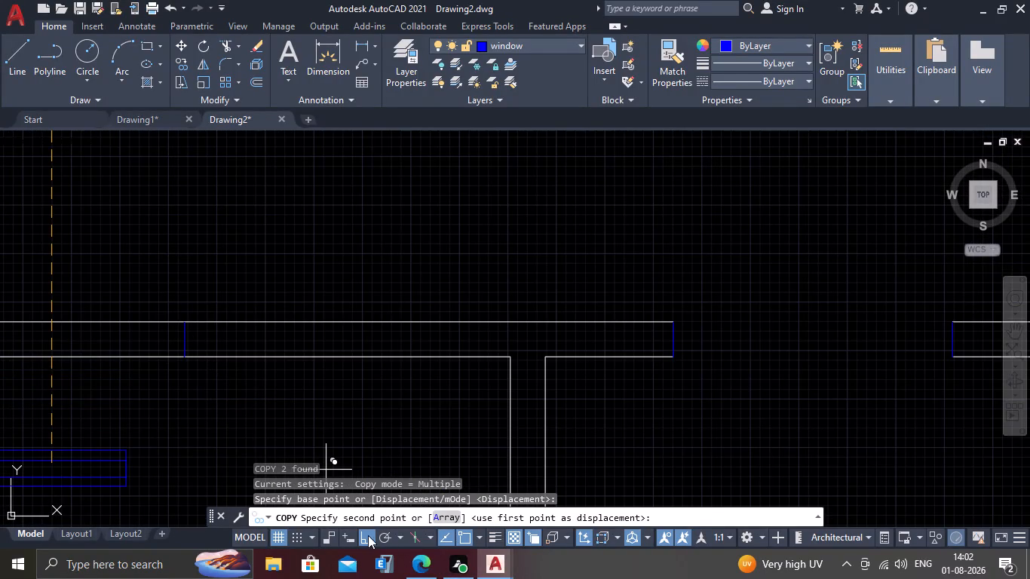
pyautogui.click(364, 535)
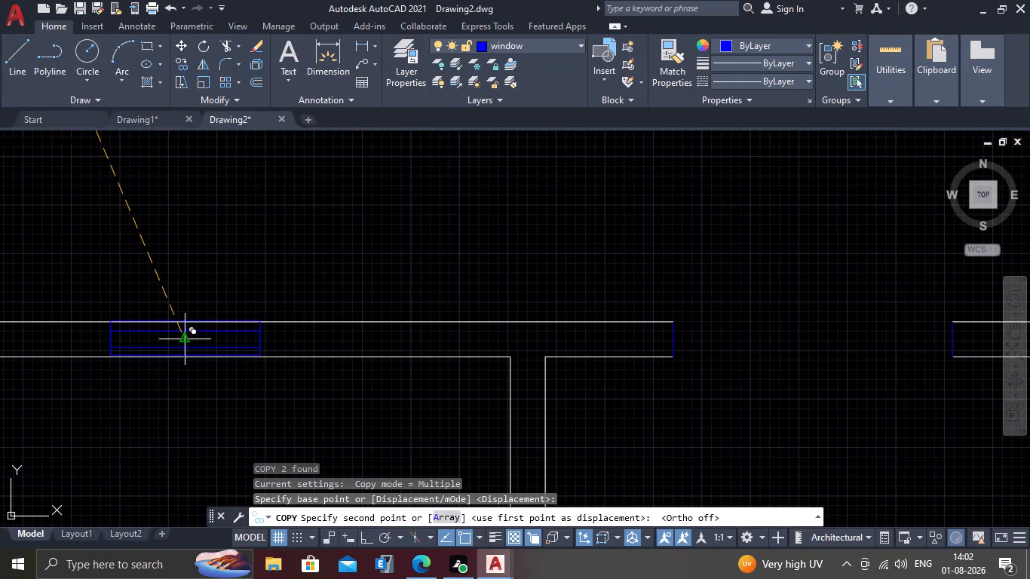
pyautogui.click(187, 342)
pyautogui.press('Escape')
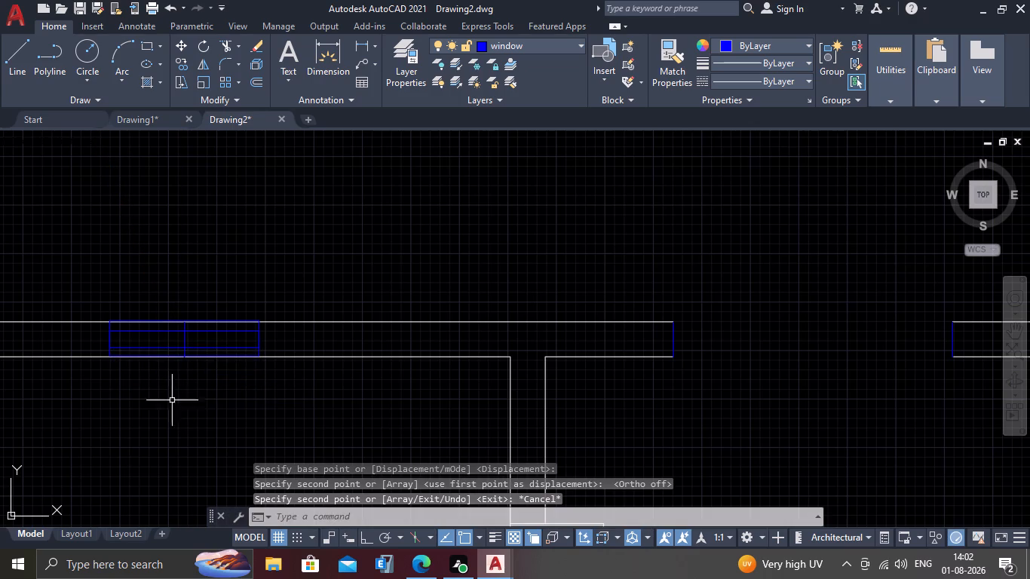
# Delete the midpoint line crossing the copied window in the leftmost room's upper wall.
pyautogui.scroll(2, 167, 387)
pyautogui.moveTo(167, 386); pyautogui.dragTo(185, 410, button='middle')
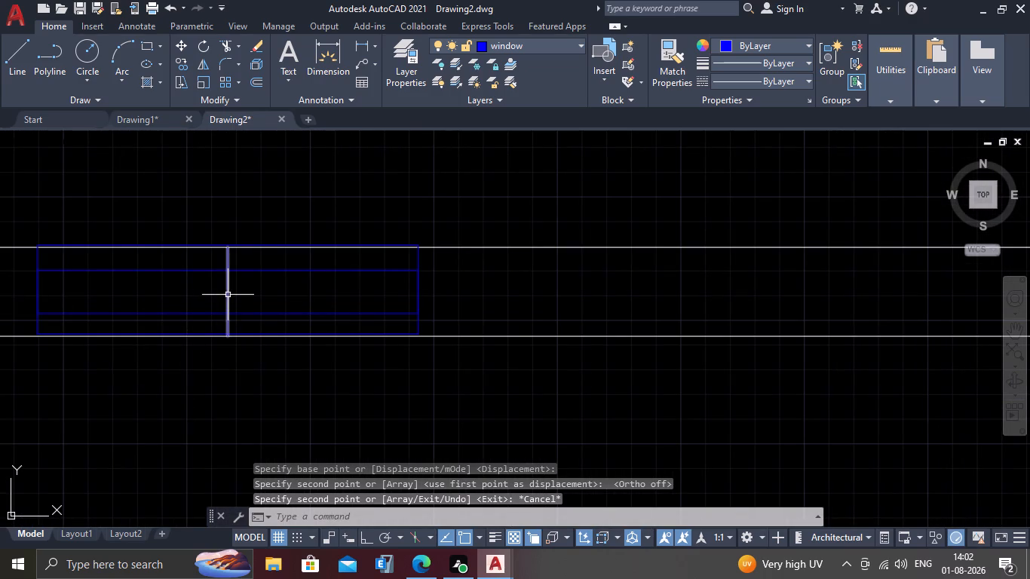
pyautogui.click(228, 295)
pyautogui.press('Delete')
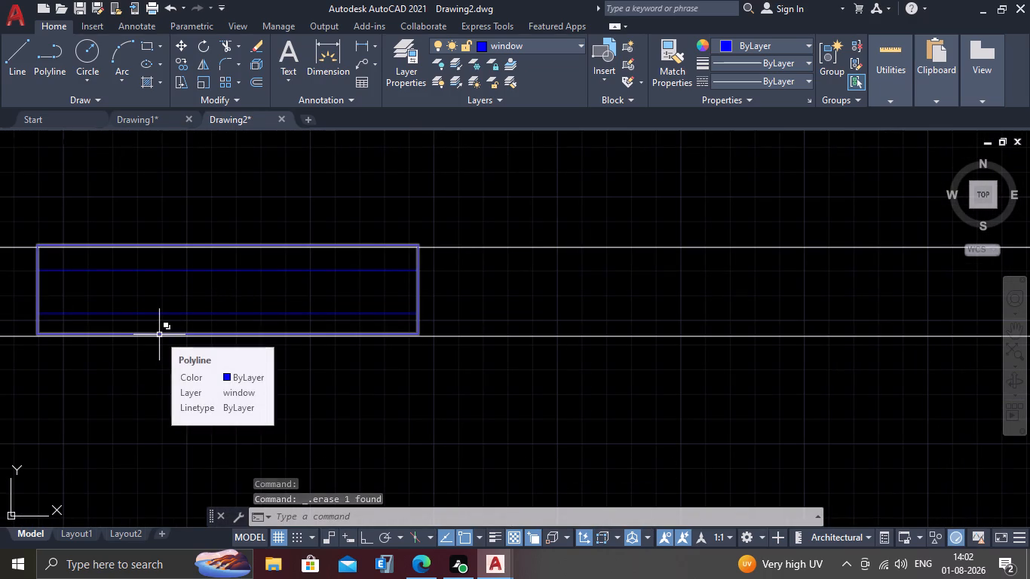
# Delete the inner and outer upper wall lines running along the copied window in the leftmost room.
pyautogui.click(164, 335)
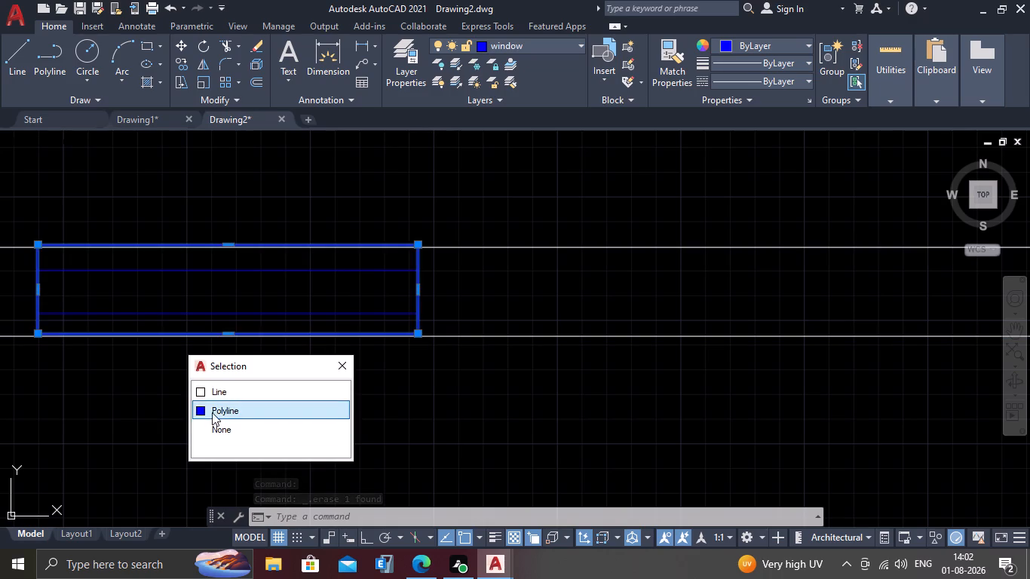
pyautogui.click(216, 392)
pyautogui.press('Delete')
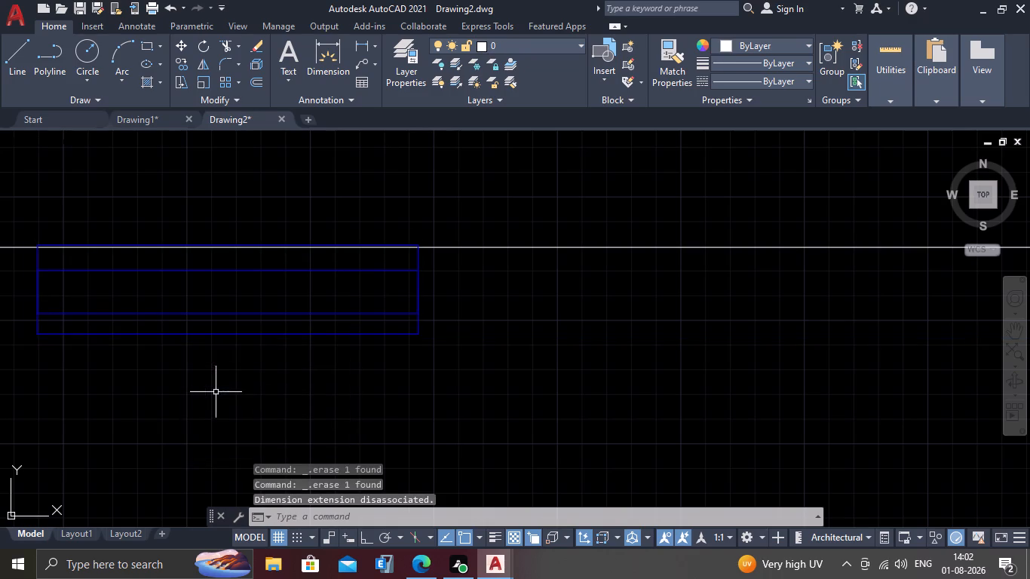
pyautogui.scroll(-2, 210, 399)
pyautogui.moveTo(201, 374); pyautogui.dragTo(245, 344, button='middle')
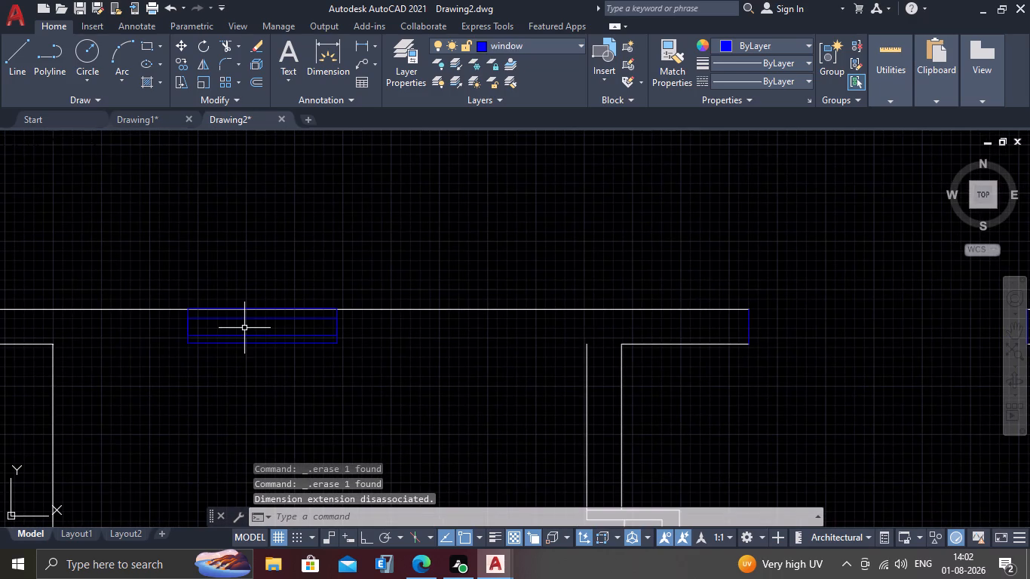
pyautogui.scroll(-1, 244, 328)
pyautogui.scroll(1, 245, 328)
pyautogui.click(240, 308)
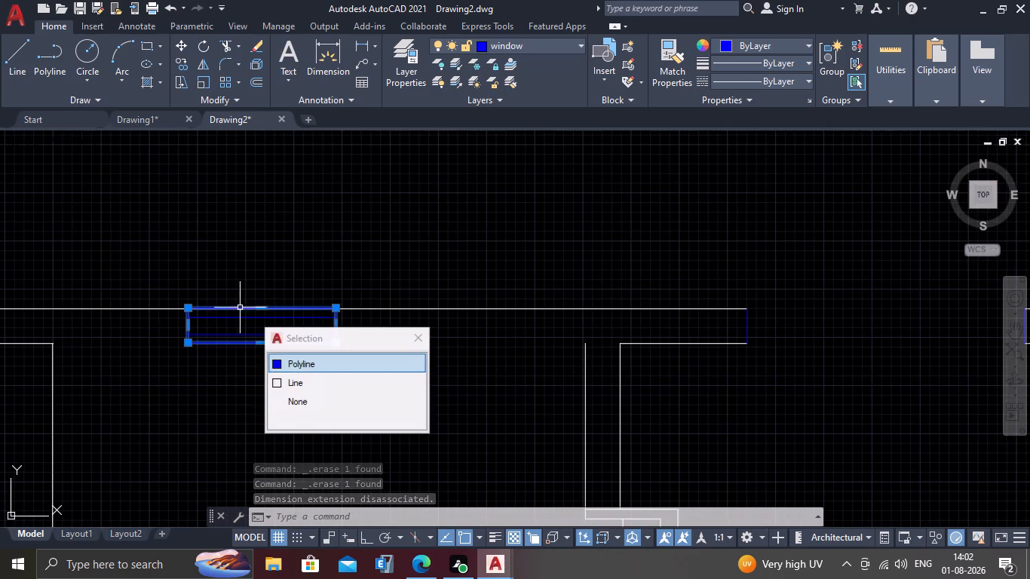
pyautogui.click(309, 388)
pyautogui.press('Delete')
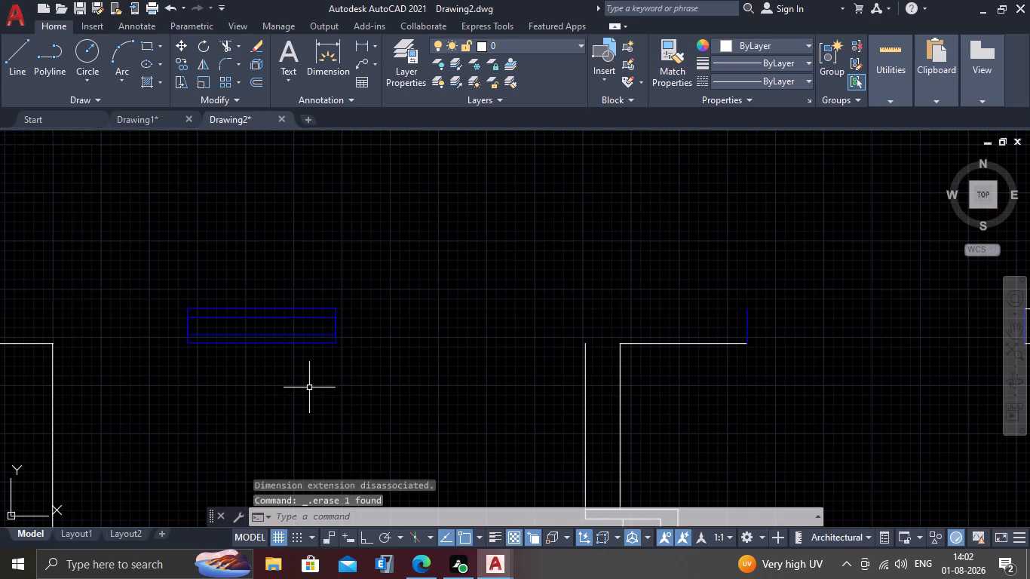
# Undo the deletion of the outer upper wall line along the leftmost room's window.
pyautogui.scroll(-1, 308, 388)
pyautogui.moveTo(258, 400); pyautogui.dragTo(299, 386, button='middle')
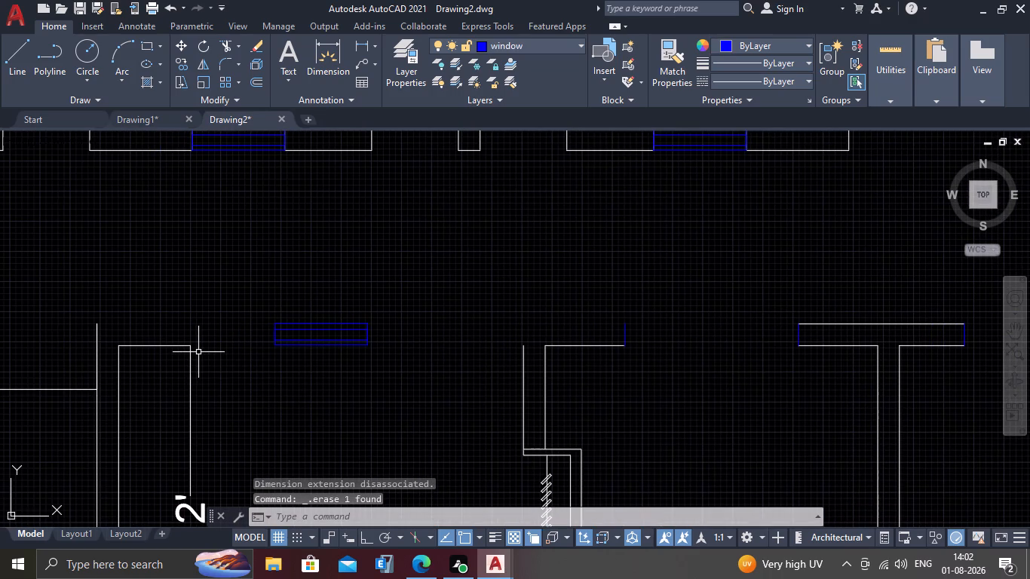
pyautogui.scroll(-1, 203, 357)
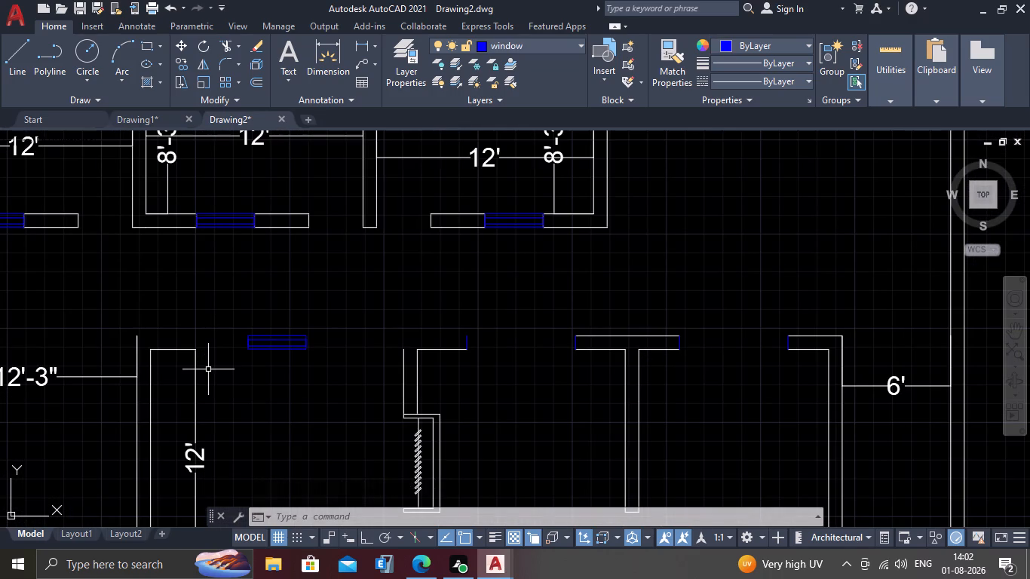
pyautogui.hotkey('ctrl', 'z')
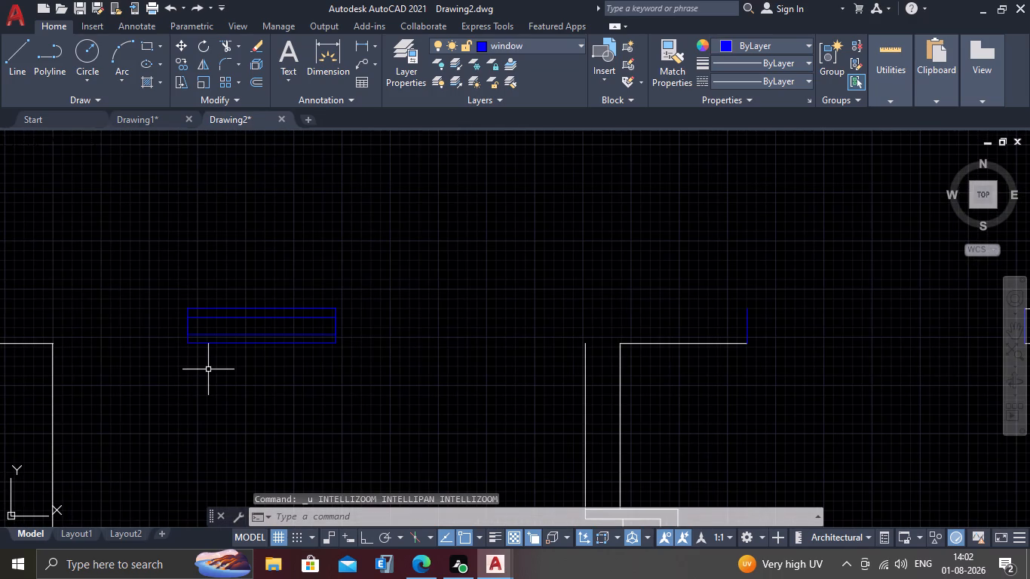
pyautogui.hotkey('ctrl', 'z')
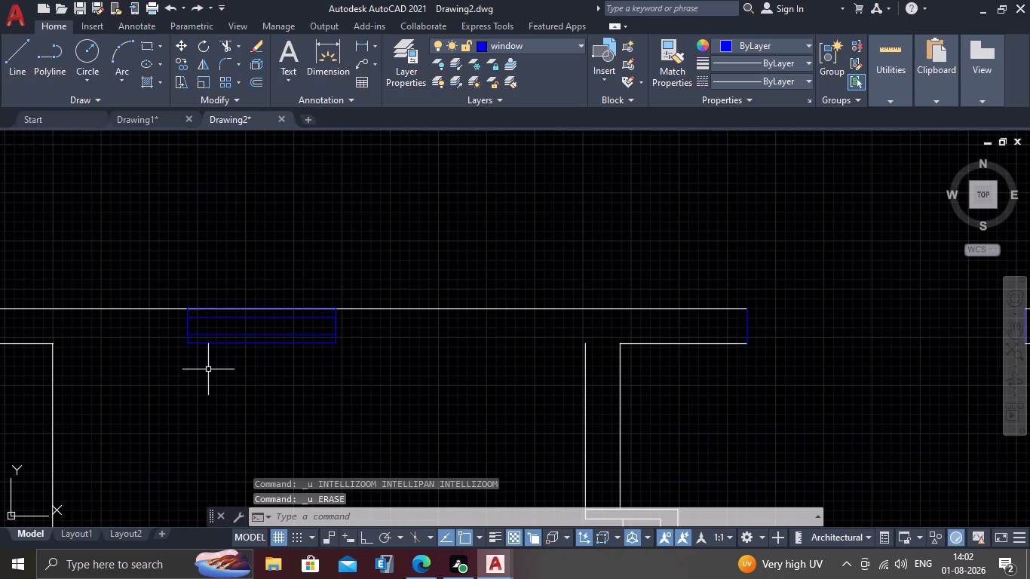
# Move the copied window's outer rectangle by its upper-left corner down onto the outer upper wall line in the leftmost room.
pyautogui.moveTo(179, 388); pyautogui.dragTo(284, 374, button='middle')
pyautogui.scroll(1, 363, 295)
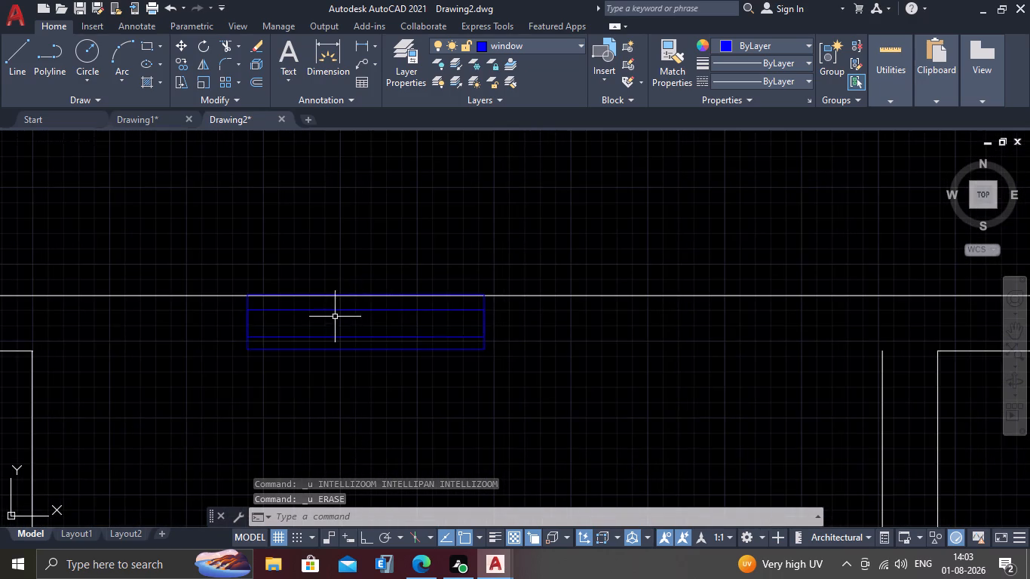
pyautogui.scroll(-1, 327, 320)
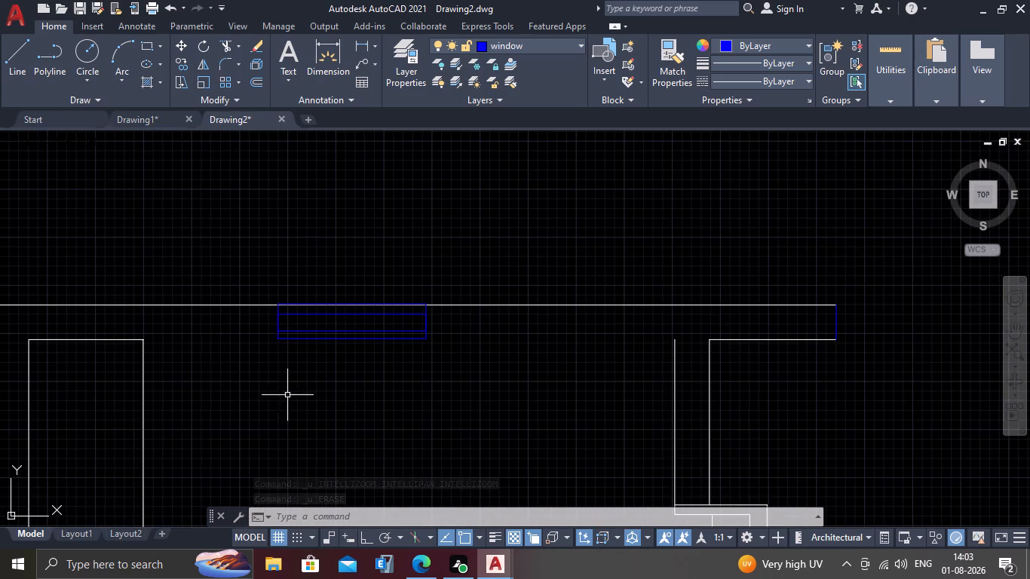
pyautogui.moveTo(229, 344); pyautogui.dragTo(328, 328, button='middle')
pyautogui.scroll(-1, 234, 371)
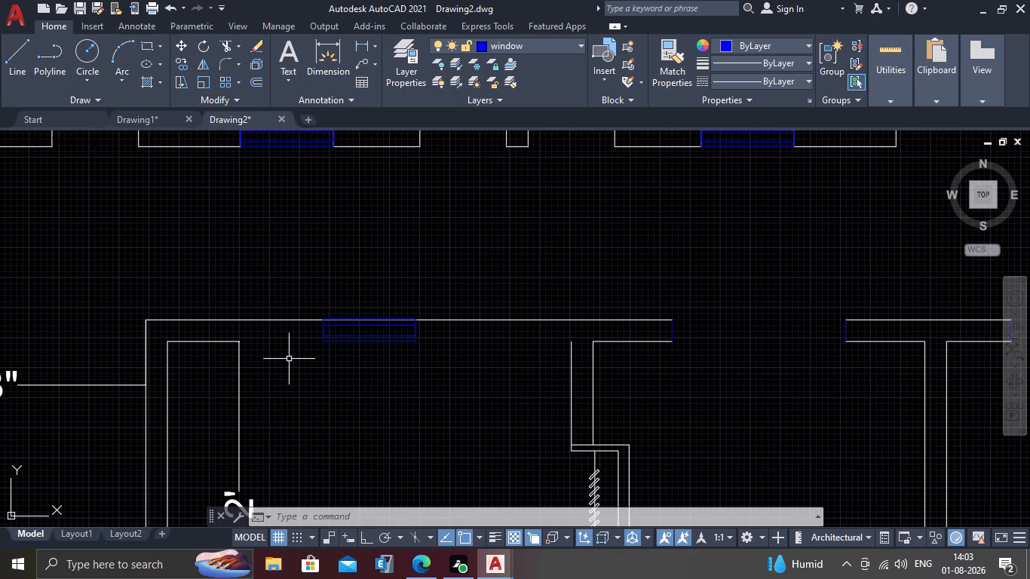
pyautogui.scroll(3, 353, 308)
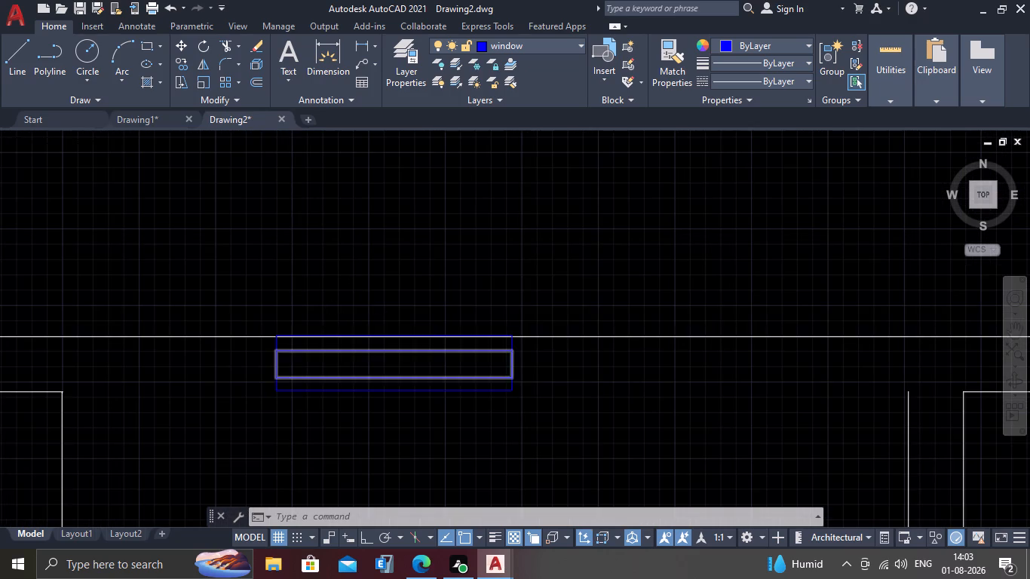
pyautogui.scroll(4, 267, 326)
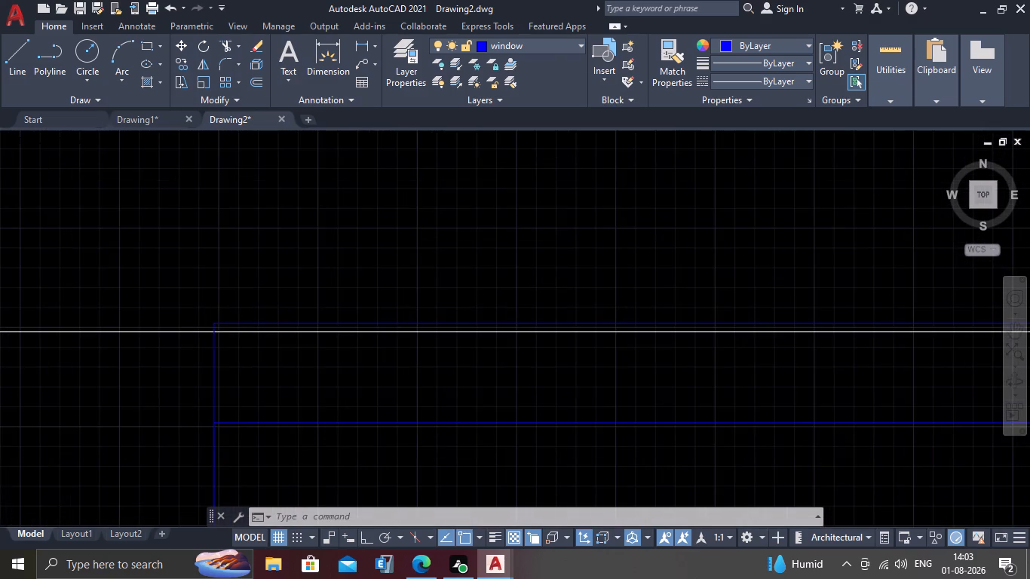
pyautogui.click(214, 343)
pyautogui.click(161, 384)
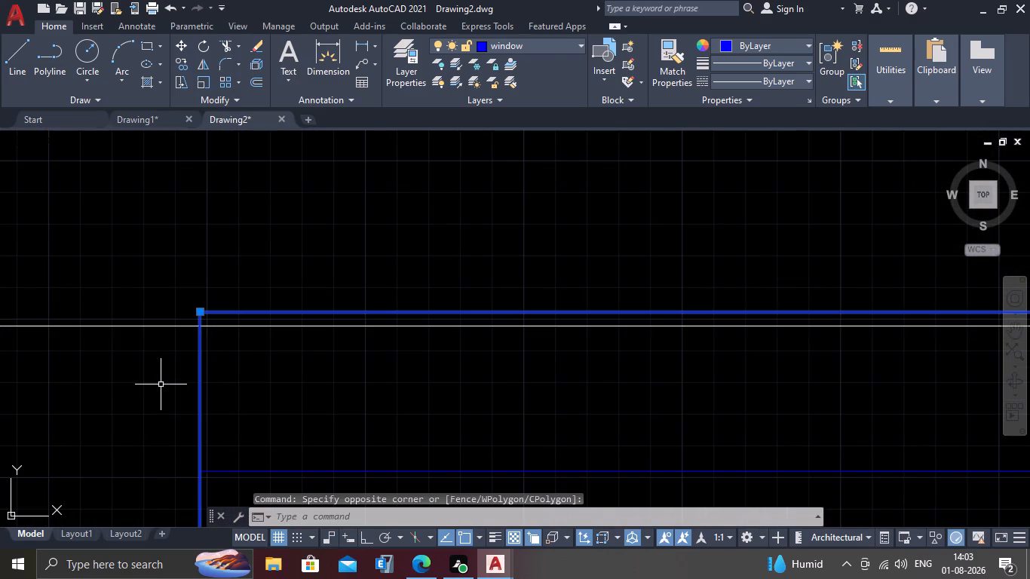
pyautogui.press('m')
pyautogui.press('Return')
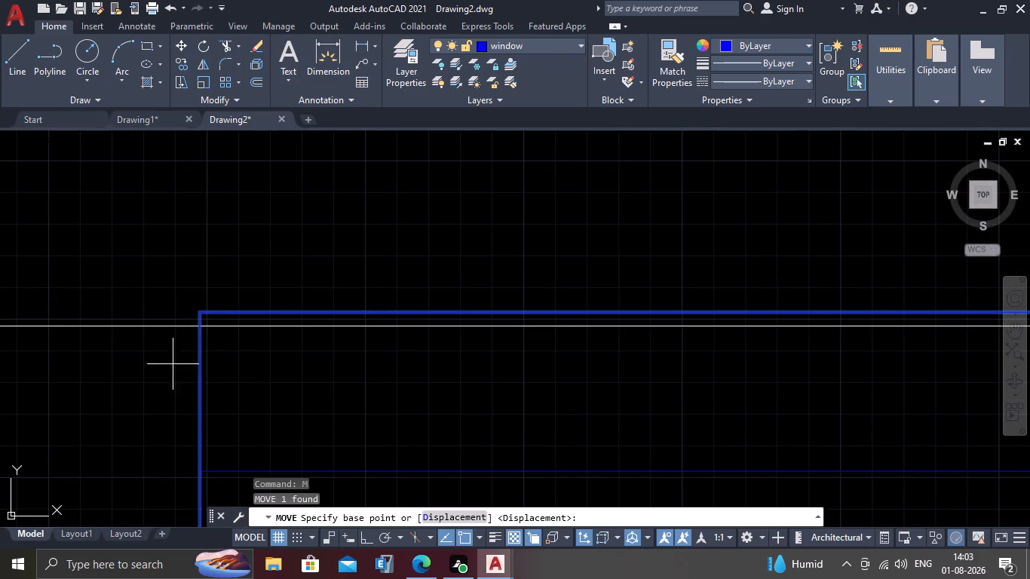
pyautogui.click(198, 311)
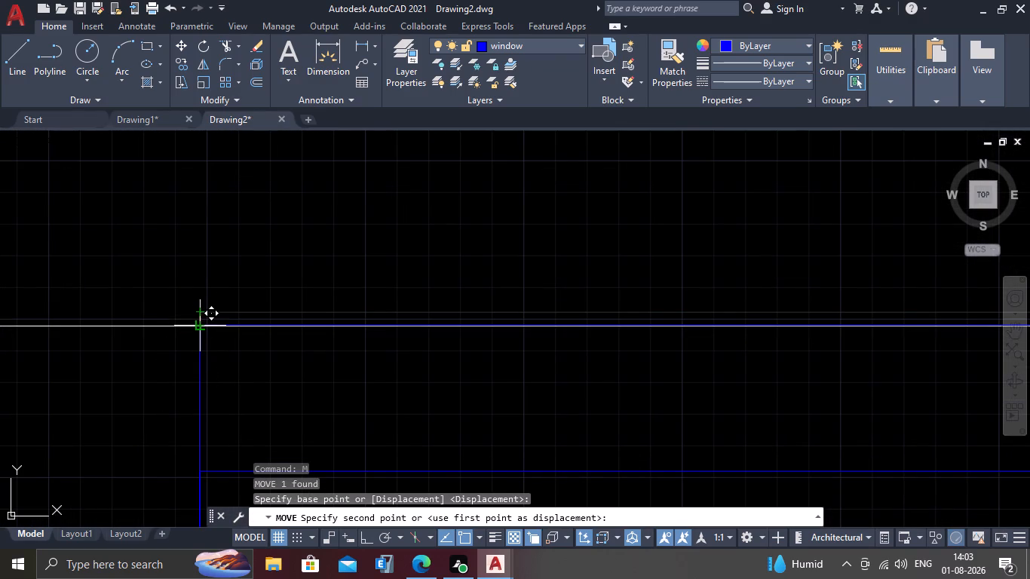
pyautogui.click(198, 330)
pyautogui.press('Escape')
# On the wall layer with Ortho on, draw the leftmost room's inner upper wall line from the 12' dimension's upper end to the partition's corner.
pyautogui.scroll(-1, 198, 330)
pyautogui.scroll(1, 198, 330)
pyautogui.moveTo(148, 392); pyautogui.dragTo(157, 339, button='middle')
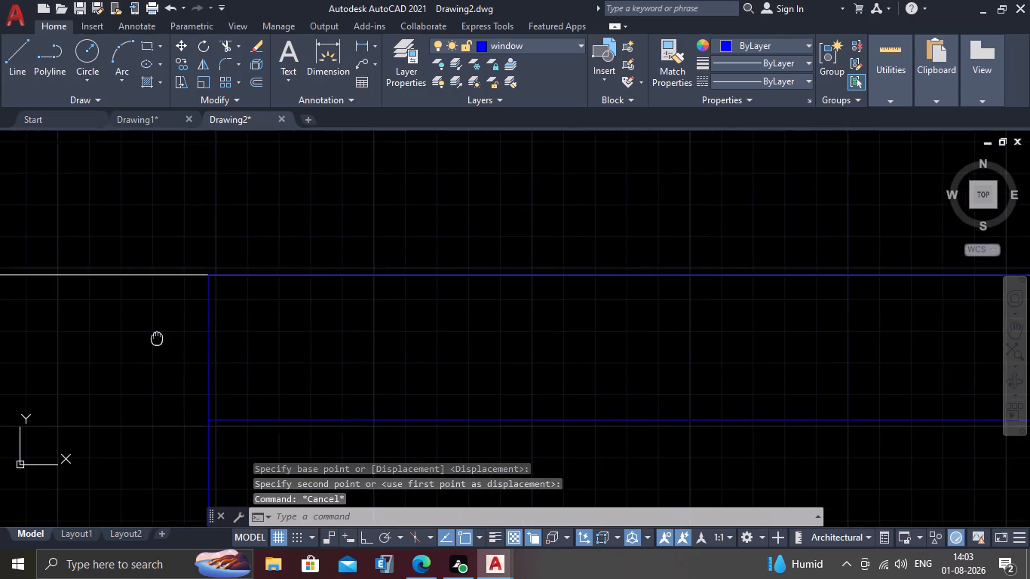
pyautogui.scroll(-5, 157, 338)
pyautogui.moveTo(97, 424); pyautogui.dragTo(184, 329, button='middle')
pyautogui.scroll(-2, 183, 329)
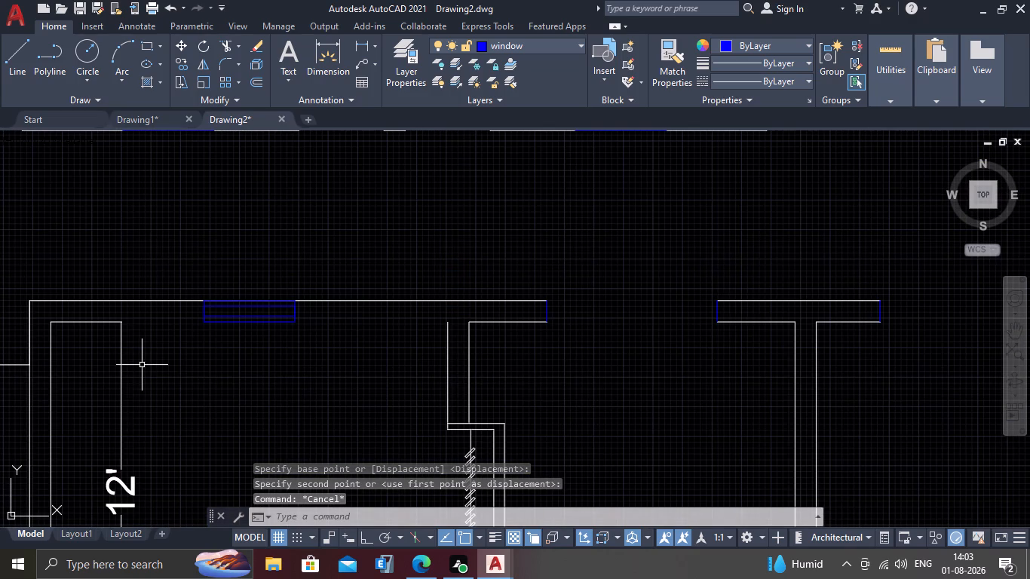
pyautogui.press('l')
pyautogui.press('Return')
pyautogui.moveTo(546, 45); pyautogui.dragTo(540, 57)
pyautogui.click(493, 48)
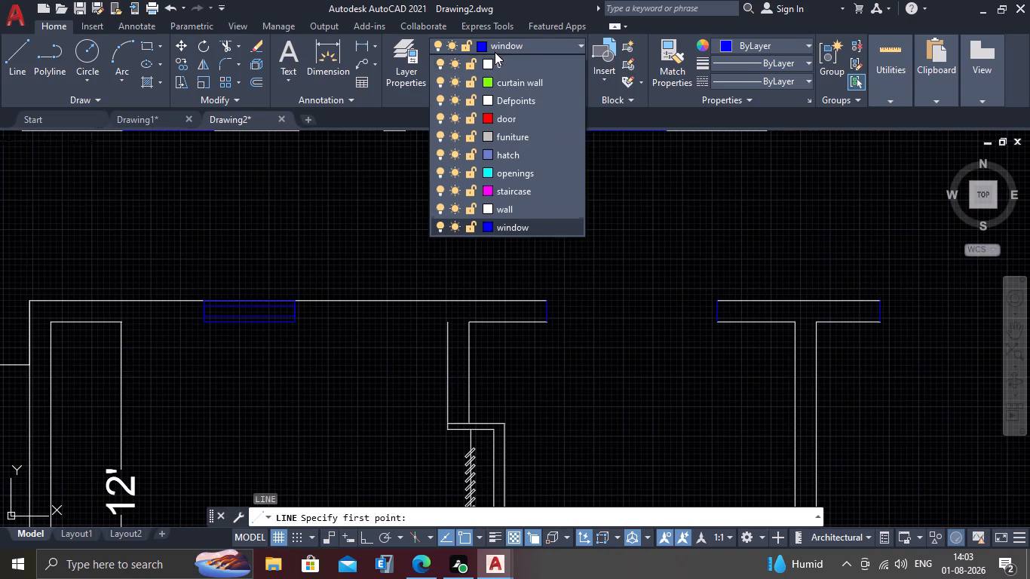
pyautogui.click(526, 212)
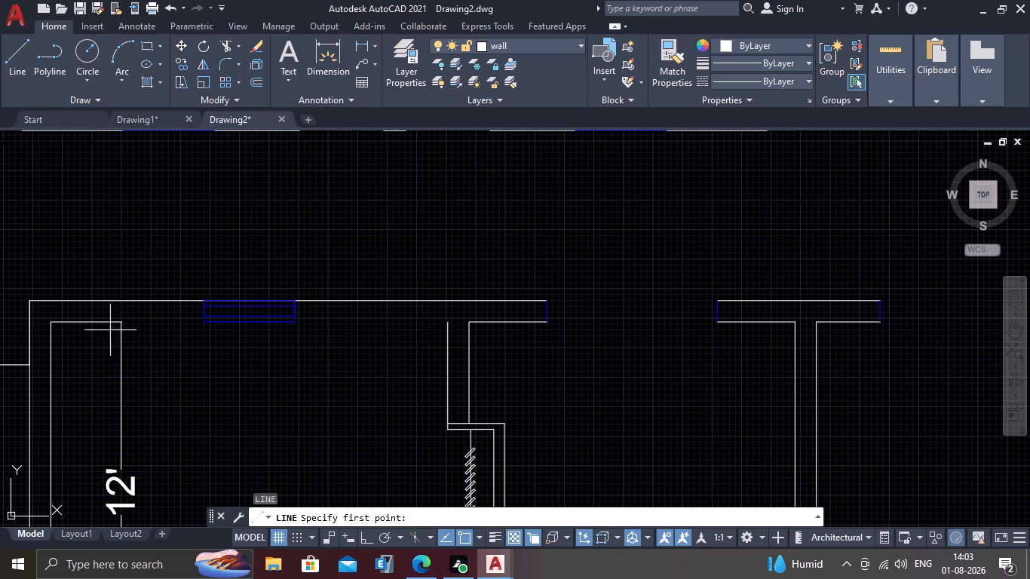
pyautogui.click(126, 323)
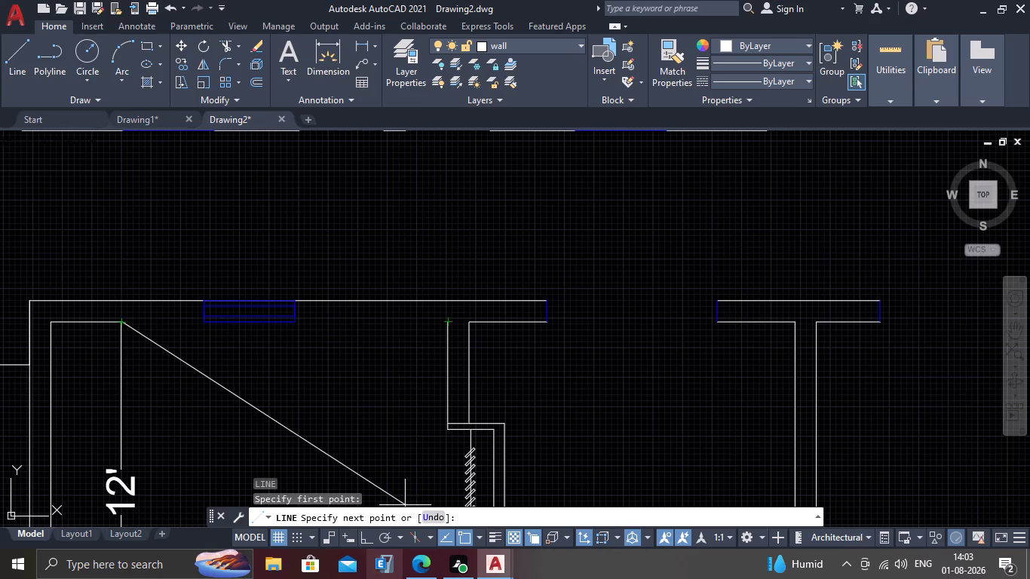
pyautogui.click(361, 535)
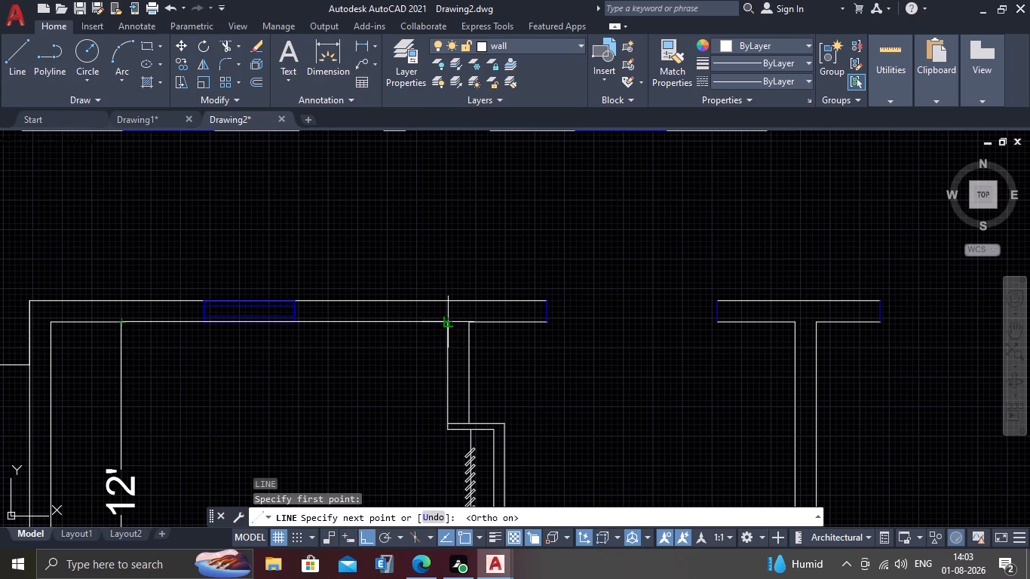
pyautogui.click(448, 326)
pyautogui.press('Escape')
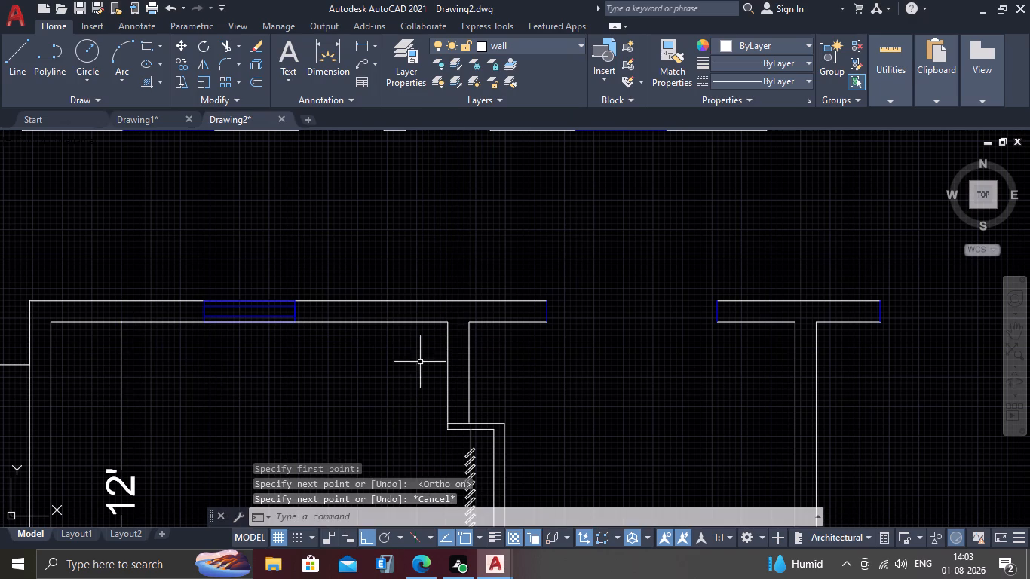
# Delete the vertical 12' dimension inside the second row's leftmost room.
pyautogui.scroll(1, 389, 388)
pyautogui.scroll(-1, 389, 388)
pyautogui.moveTo(360, 408); pyautogui.dragTo(423, 407, button='middle')
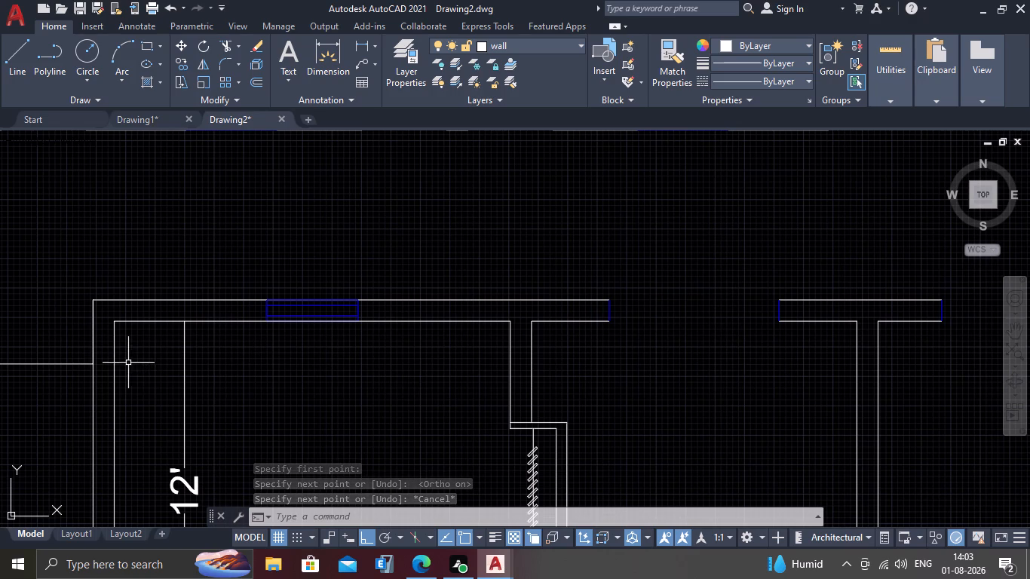
pyautogui.moveTo(198, 312); pyautogui.dragTo(275, 281, button='middle')
pyautogui.scroll(-1, 276, 277)
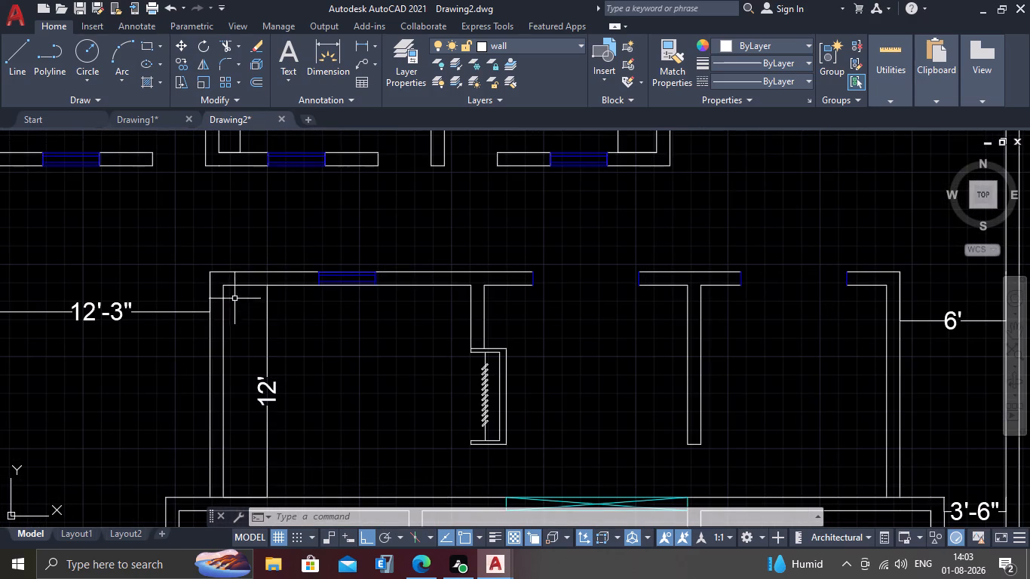
pyautogui.scroll(1, 244, 280)
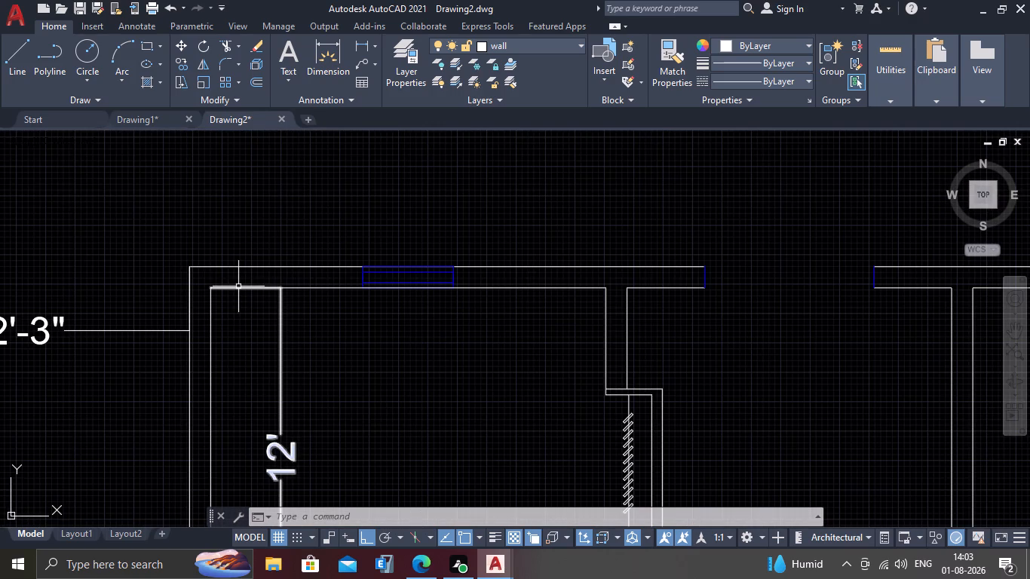
pyautogui.click(280, 391)
pyautogui.click(277, 459)
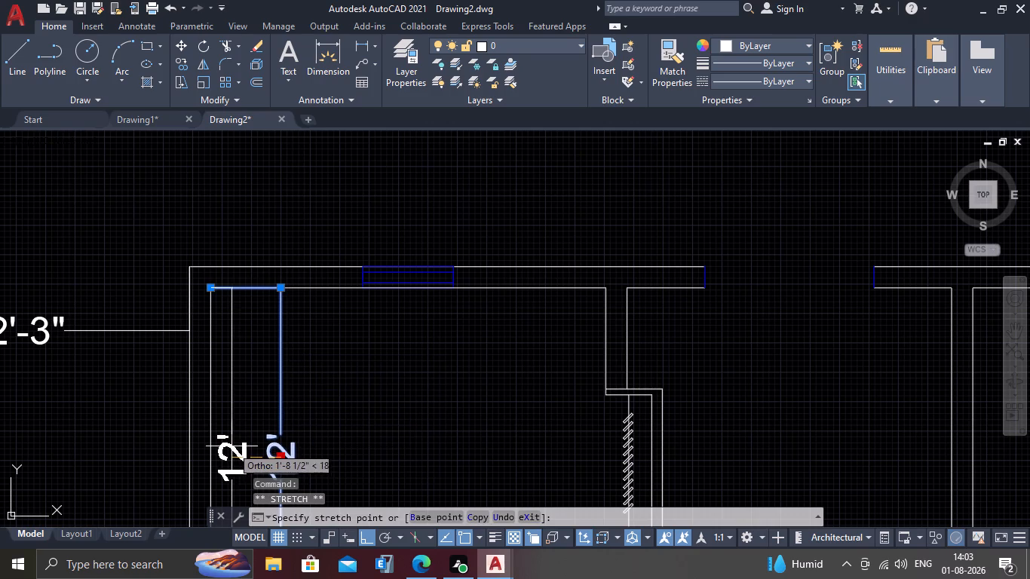
pyautogui.click(231, 446)
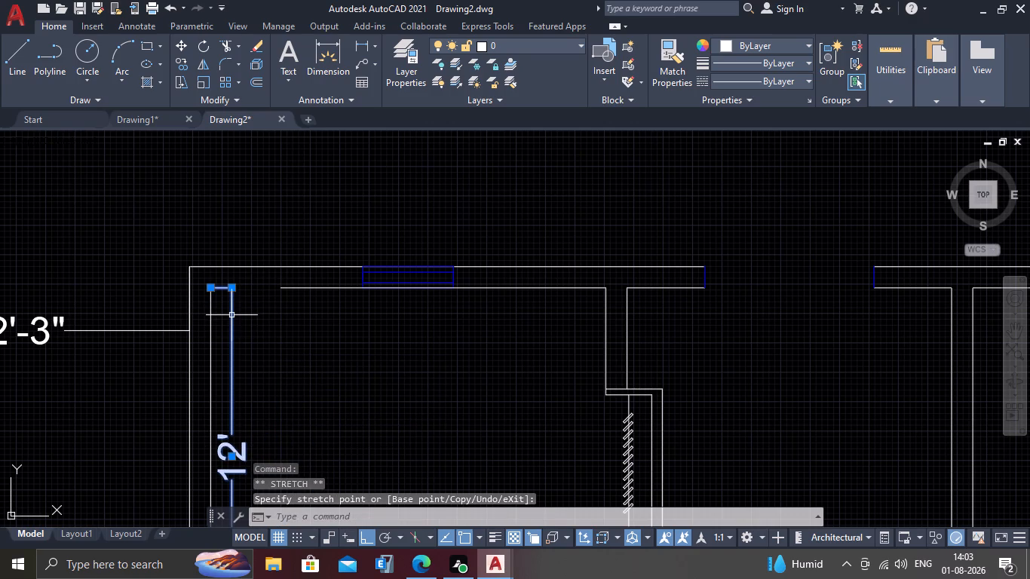
pyautogui.press('Delete')
# Extend the new inner upper wall line to the inner line of the leftmost room's left wall.
pyautogui.scroll(2, 244, 295)
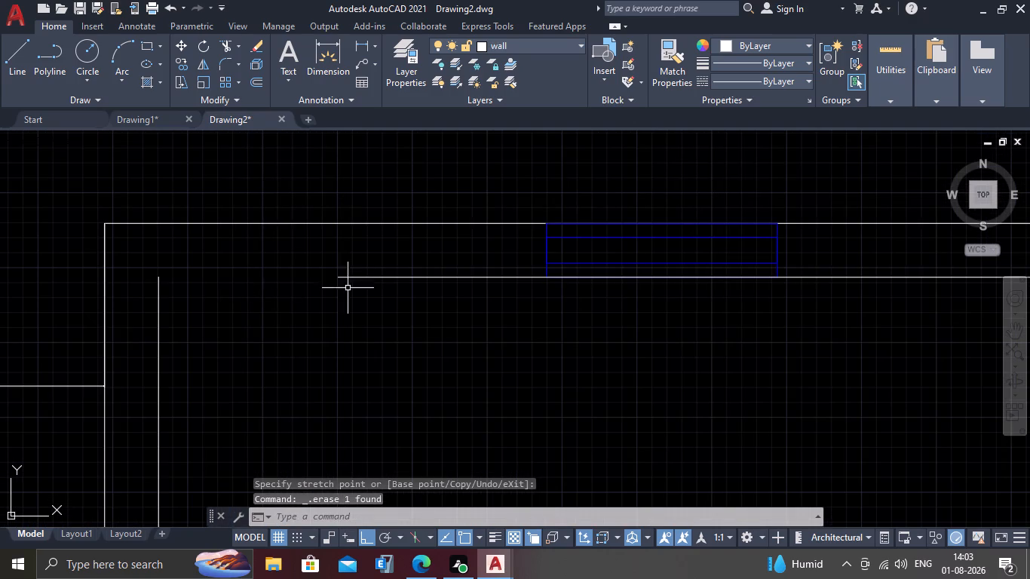
pyautogui.write('ex')
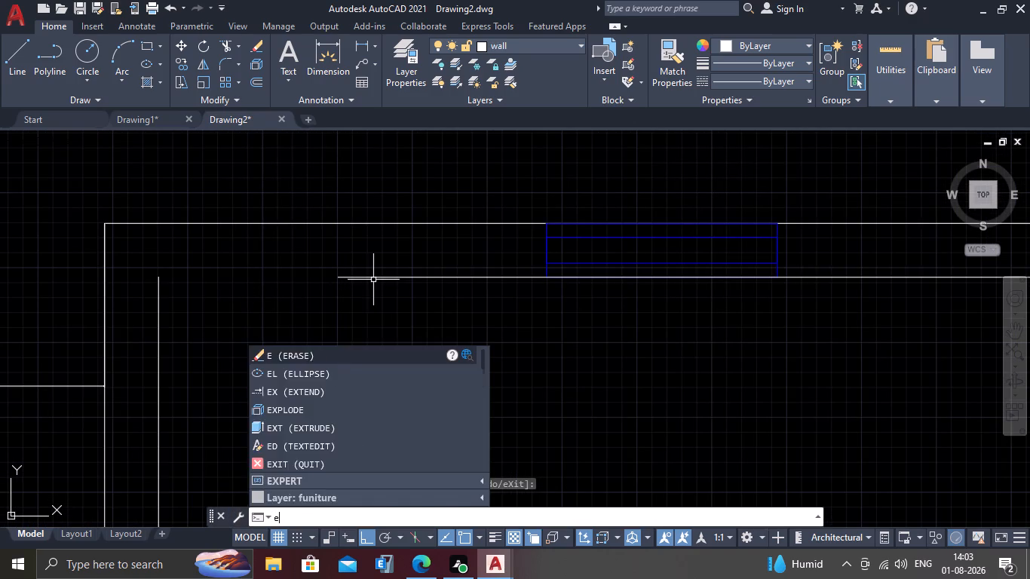
pyautogui.press('Return')
pyautogui.click(378, 277)
pyautogui.press('Escape')
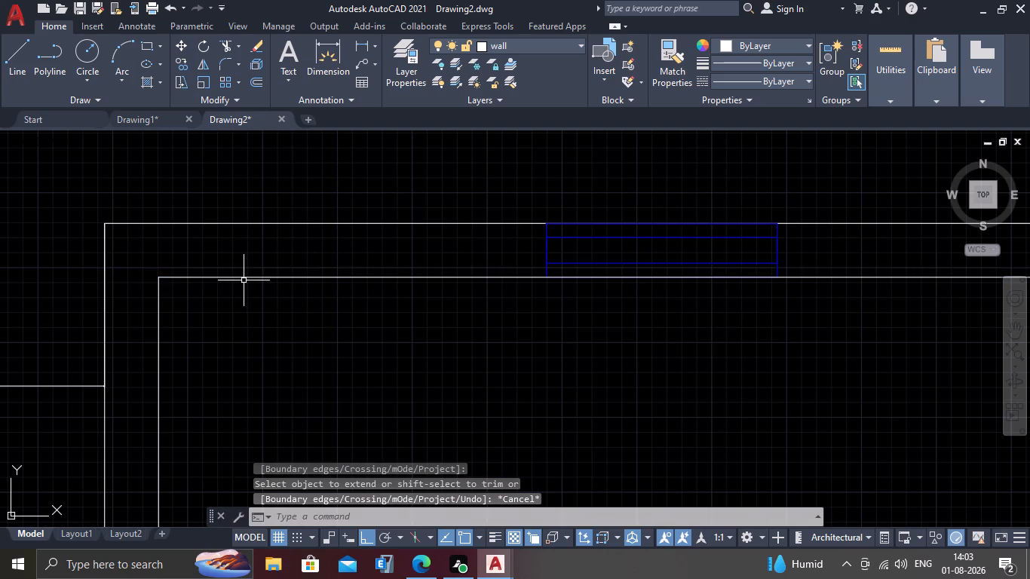
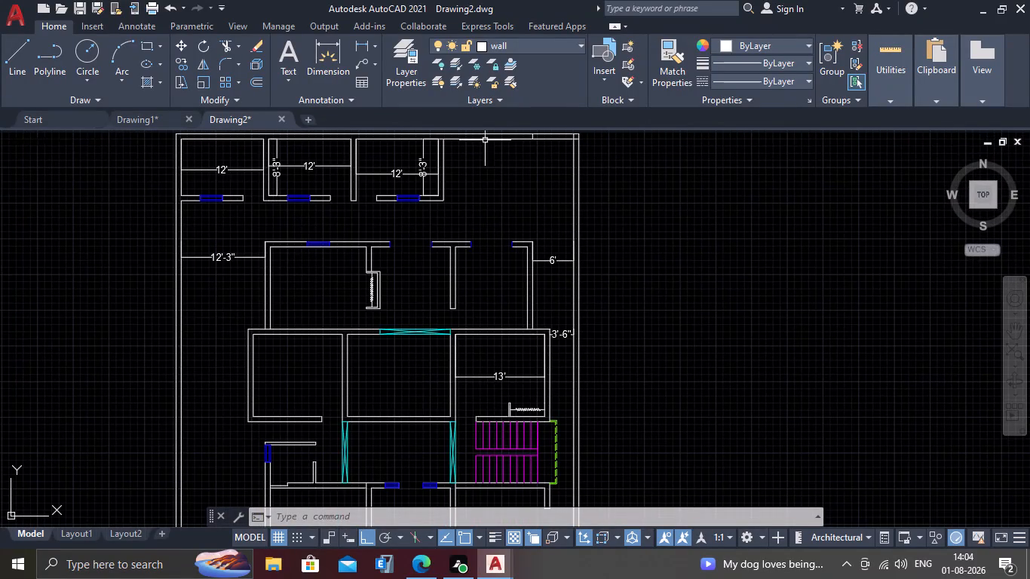
# Delete the two blue end lines of the opening in the second row's middle room upper wall.
pyautogui.scroll(3, 479, 142)
pyautogui.scroll(-4, 173, 448)
pyautogui.moveTo(172, 448); pyautogui.dragTo(181, 415, button='middle')
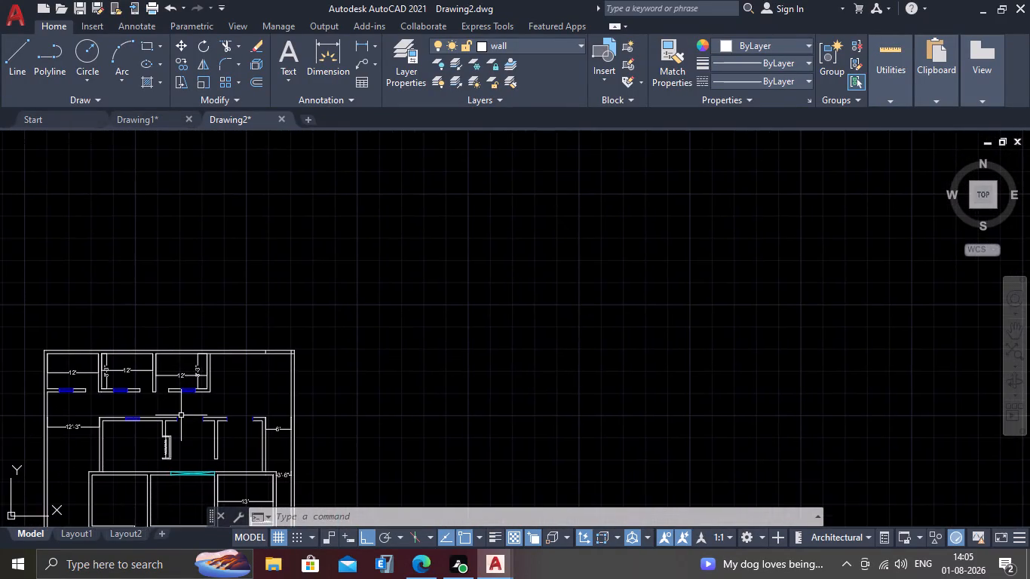
pyautogui.scroll(2, 179, 415)
pyautogui.moveTo(176, 416); pyautogui.dragTo(195, 377, button='middle')
pyautogui.scroll(2, 200, 413)
pyautogui.scroll(2, 179, 354)
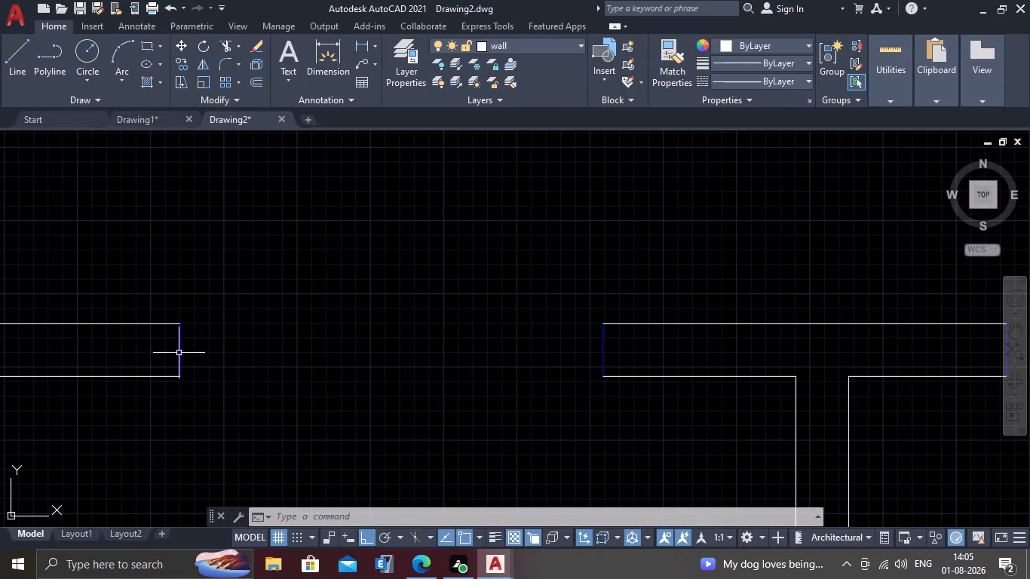
pyautogui.click(180, 364)
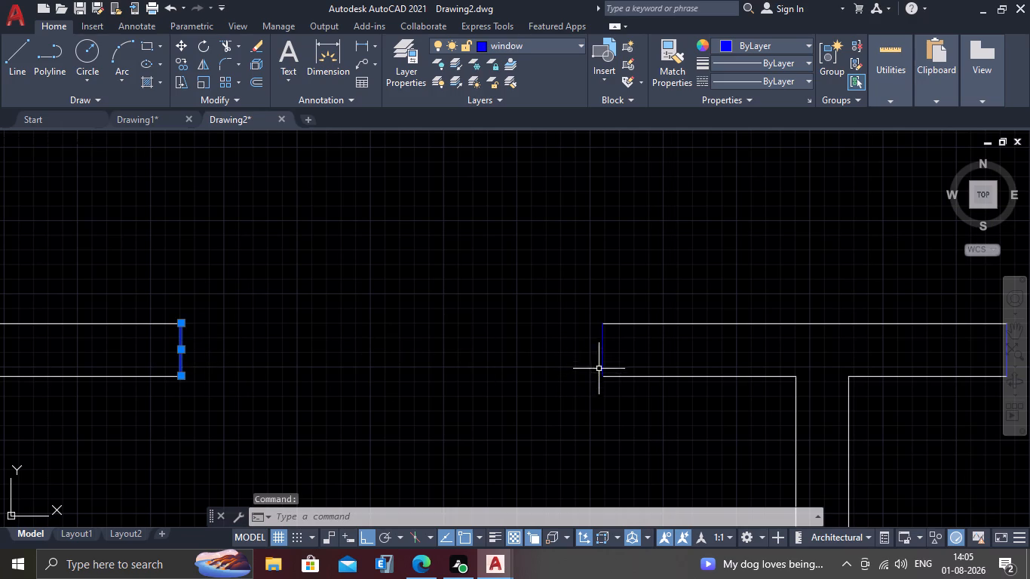
pyautogui.click(604, 354)
pyautogui.press('Delete')
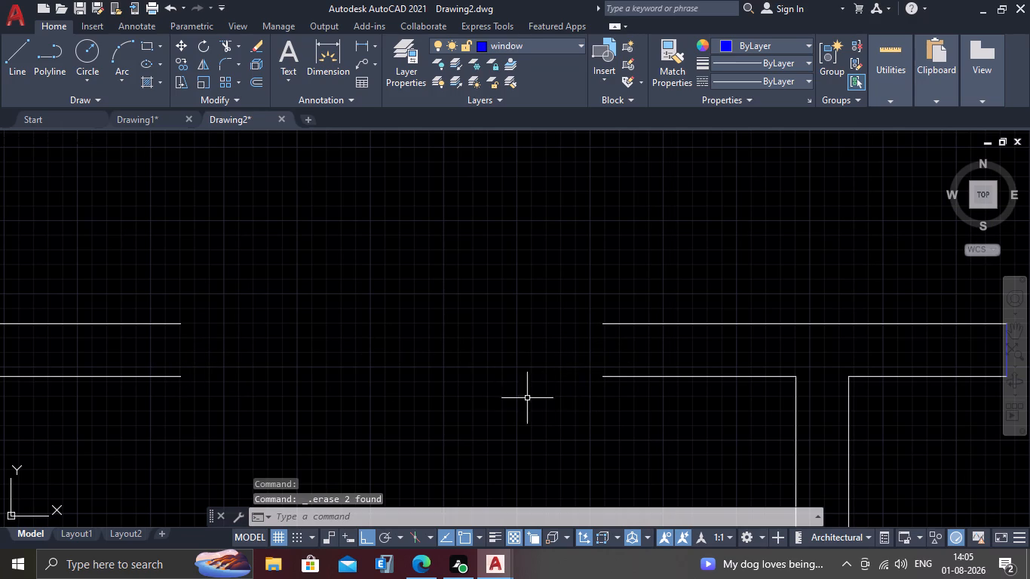
# On the window layer, draw a rectangle filling the middle room's upper wall opening, from its upper-left wall end to its lower-right one.
pyautogui.write('rec')
pyautogui.press('Return')
pyautogui.scroll(2, 231, 384)
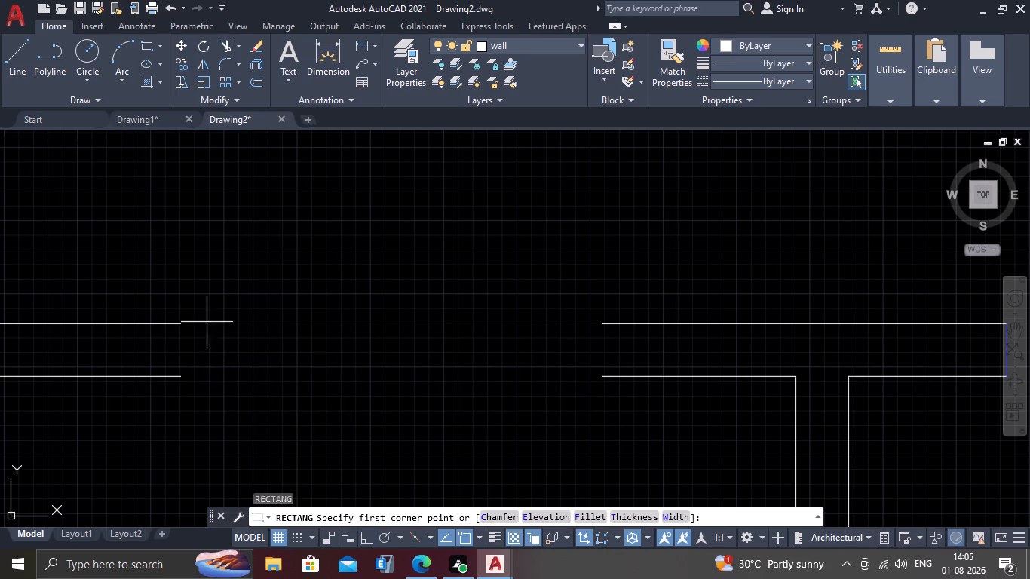
pyautogui.click(530, 46)
pyautogui.click(490, 225)
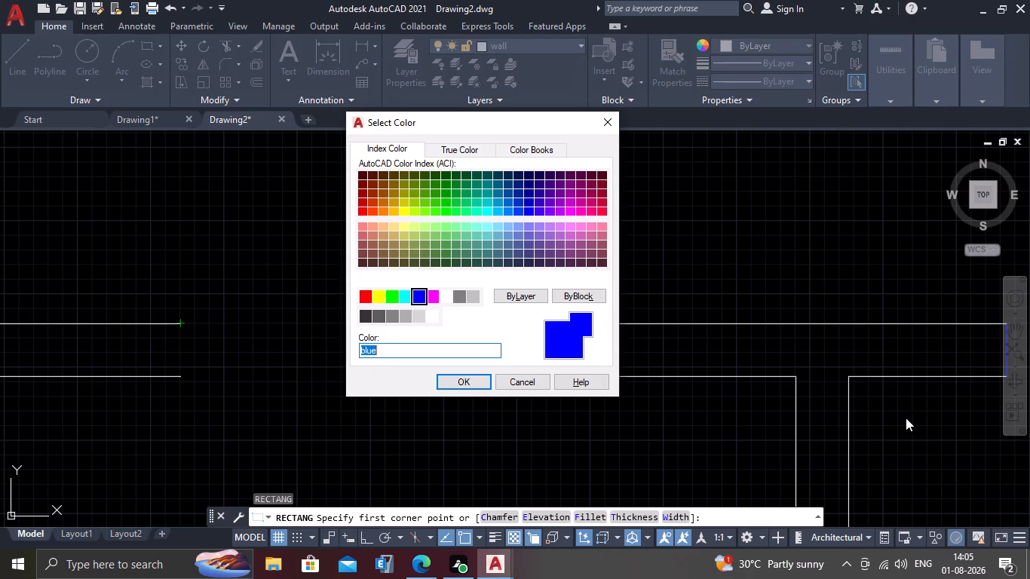
pyautogui.click(473, 380)
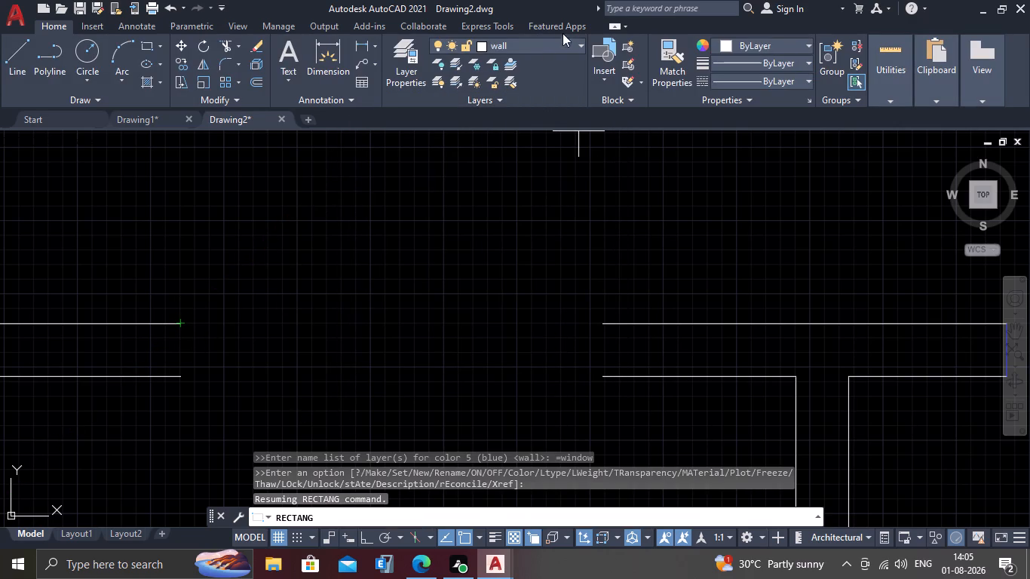
pyautogui.click(563, 47)
pyautogui.click(531, 228)
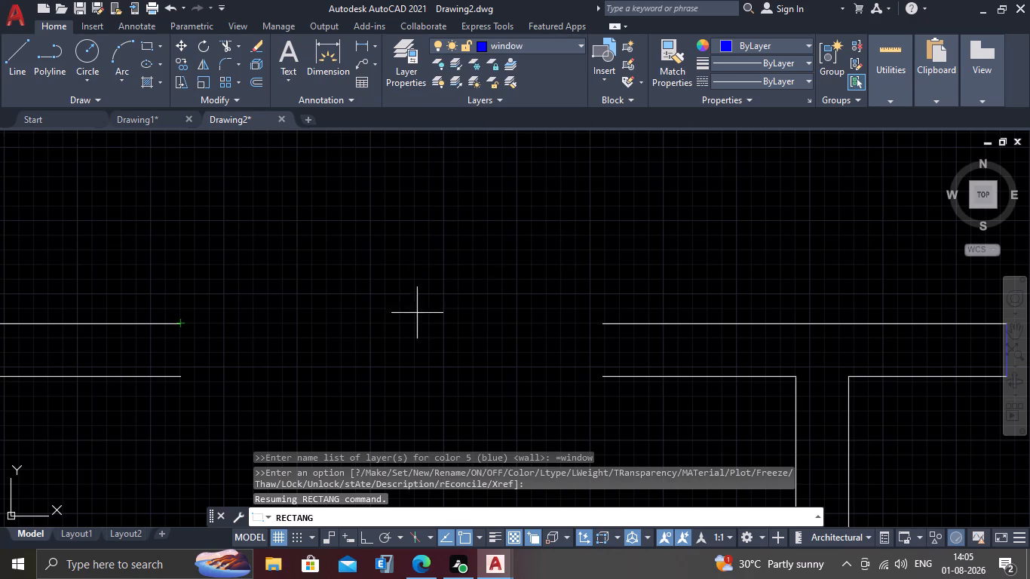
pyautogui.click(179, 326)
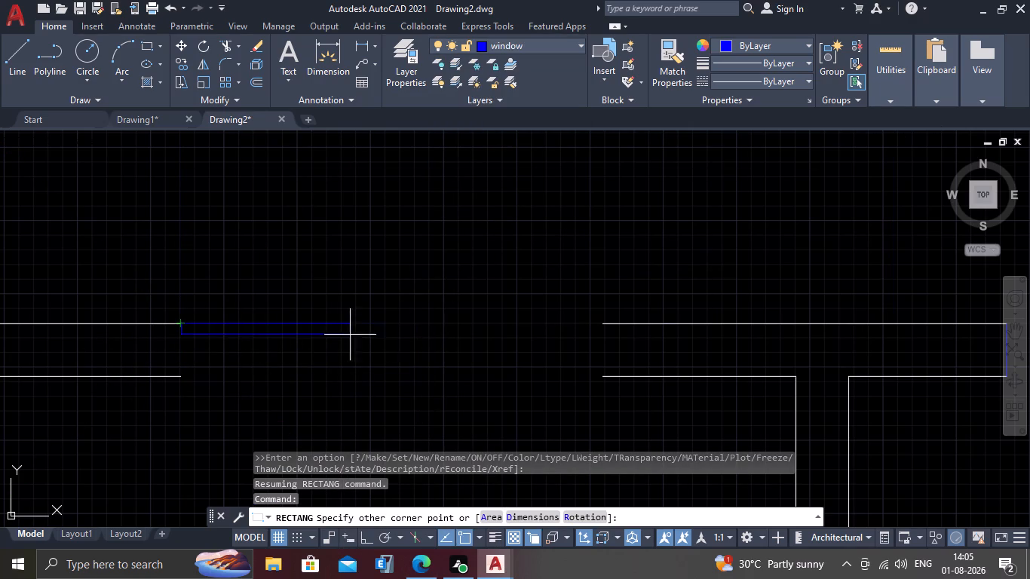
pyautogui.click(598, 375)
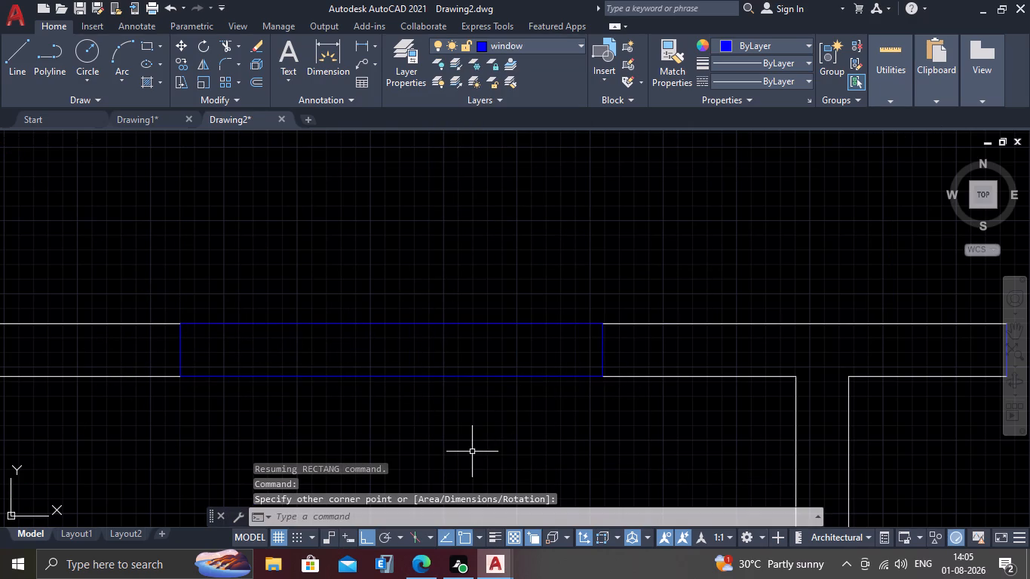
# Draw a narrower full-length pane rectangle inside the middle room's window, between points on its two short sides.
pyautogui.scroll(-2, 472, 406)
pyautogui.moveTo(321, 457); pyautogui.dragTo(329, 419, button='middle')
pyautogui.moveTo(504, 423); pyautogui.dragTo(483, 405, button='middle')
pyautogui.press('Return')
pyautogui.scroll(1, 414, 358)
pyautogui.scroll(-1, 415, 357)
pyautogui.scroll(2, 357, 339)
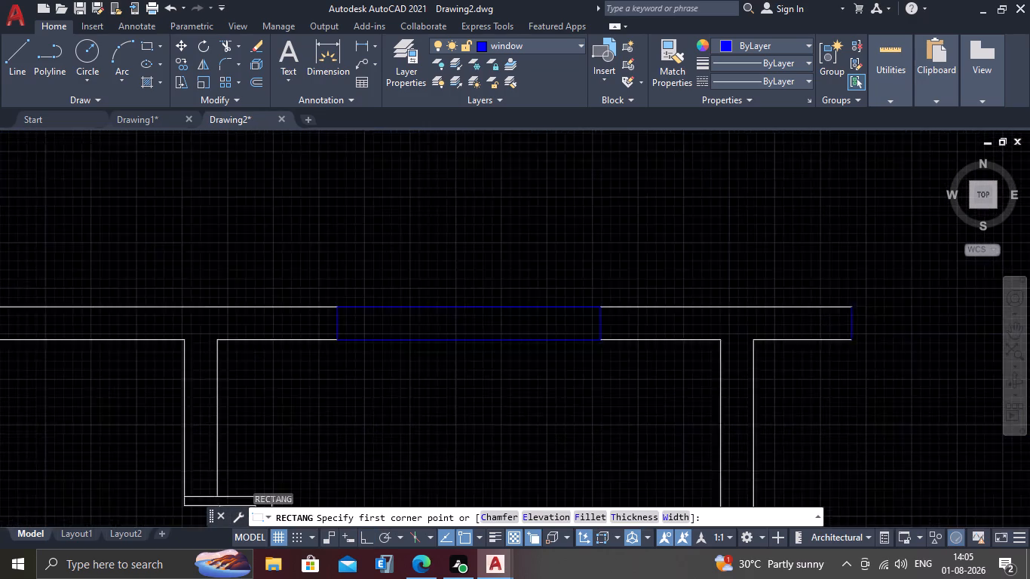
pyautogui.scroll(2, 308, 323)
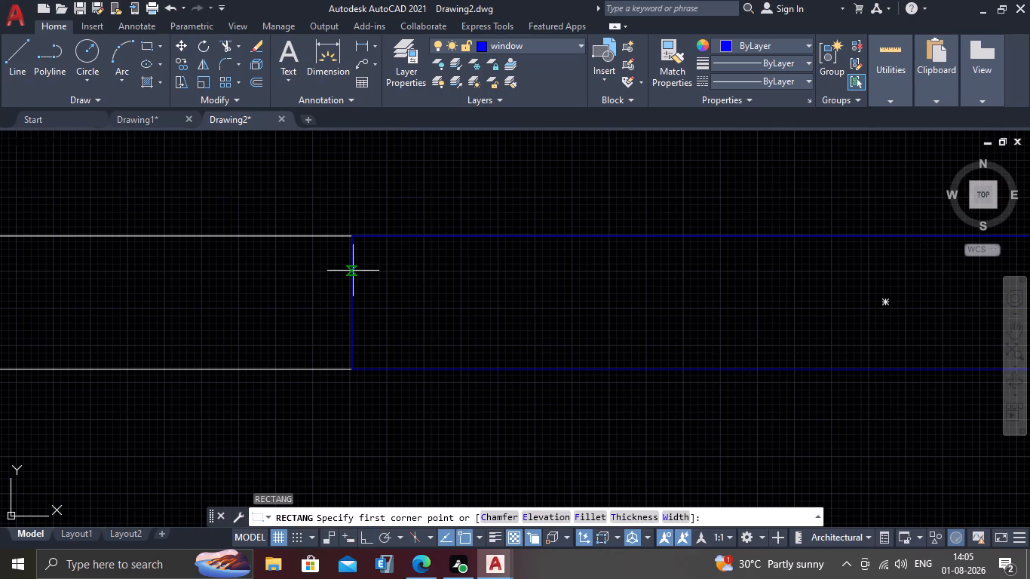
pyautogui.click(353, 271)
pyautogui.scroll(-2, 645, 350)
pyautogui.scroll(1, 768, 335)
pyautogui.moveTo(768, 335); pyautogui.dragTo(625, 332, button='middle')
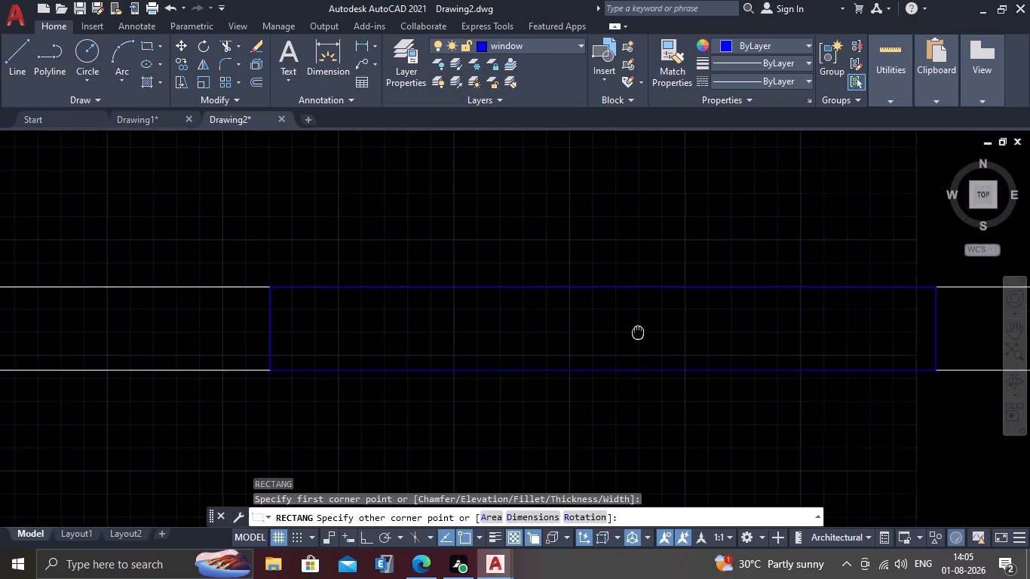
pyautogui.moveTo(625, 332); pyautogui.dragTo(412, 329, button='middle')
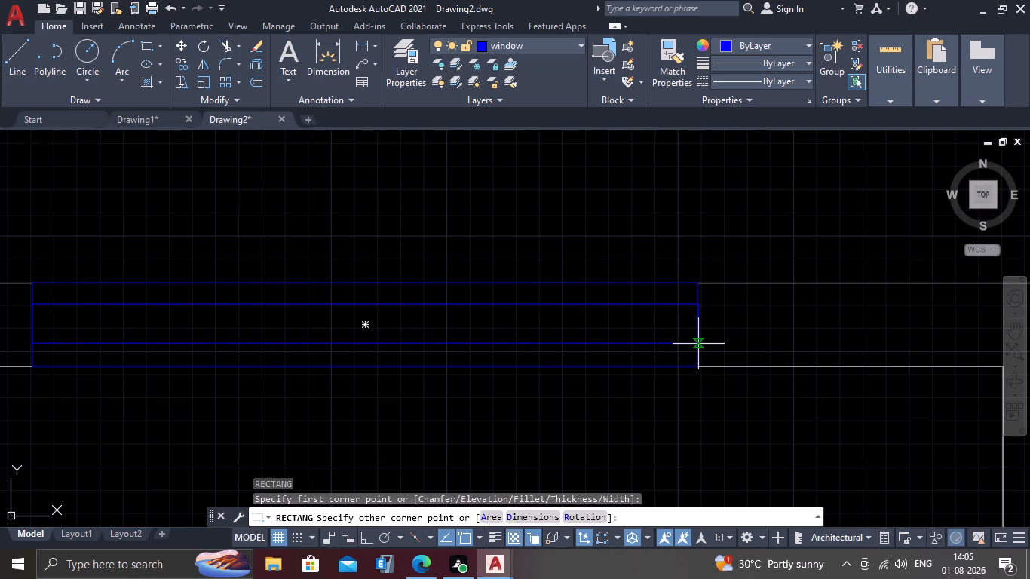
pyautogui.click(698, 344)
pyautogui.press('Escape')
pyautogui.scroll(-1, 639, 391)
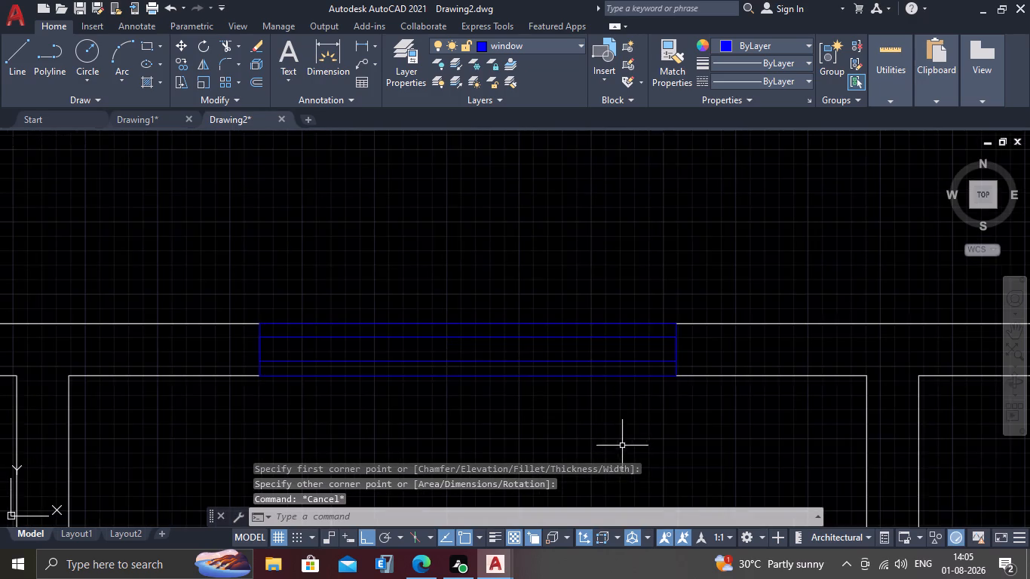
# Delete the two blue end lines of the opening in the second row's rightmost room upper wall.
pyautogui.moveTo(607, 437); pyautogui.dragTo(461, 335, button='middle')
pyautogui.scroll(-1, 607, 437)
pyautogui.scroll(-1, 449, 329)
pyautogui.moveTo(618, 309); pyautogui.dragTo(374, 289, button='middle')
pyautogui.scroll(1, 464, 289)
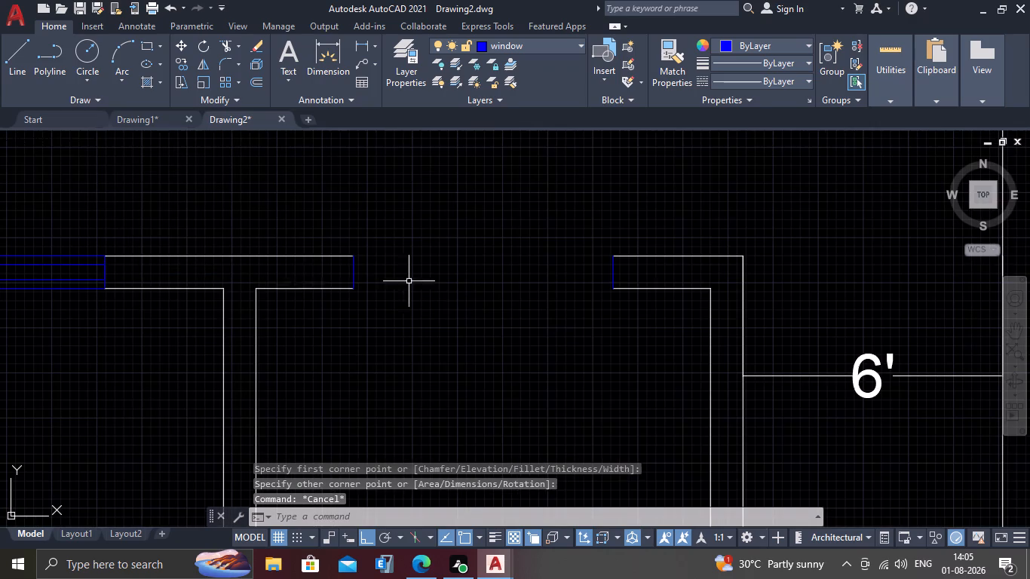
pyautogui.click(354, 274)
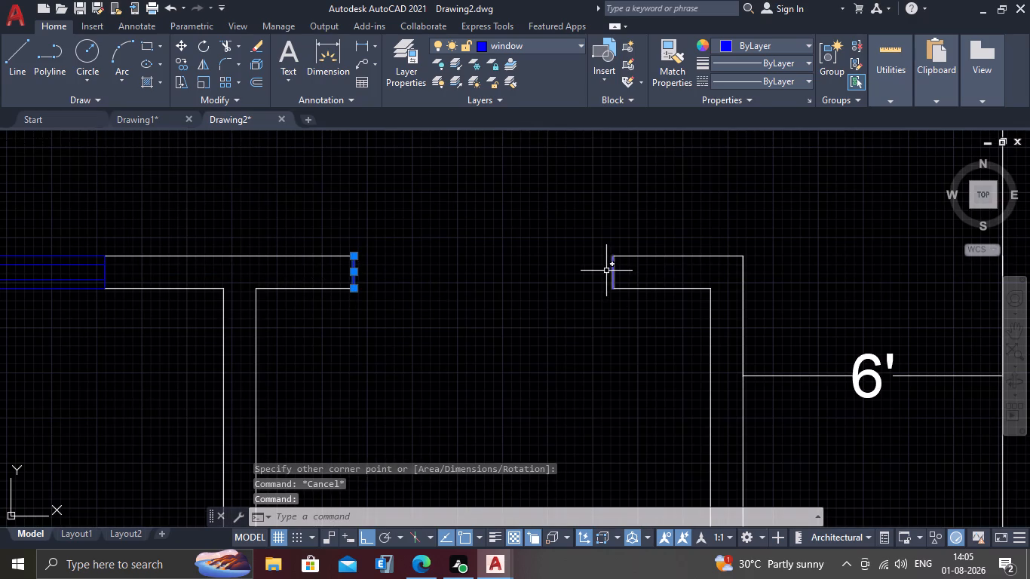
pyautogui.click(613, 271)
pyautogui.press('Delete')
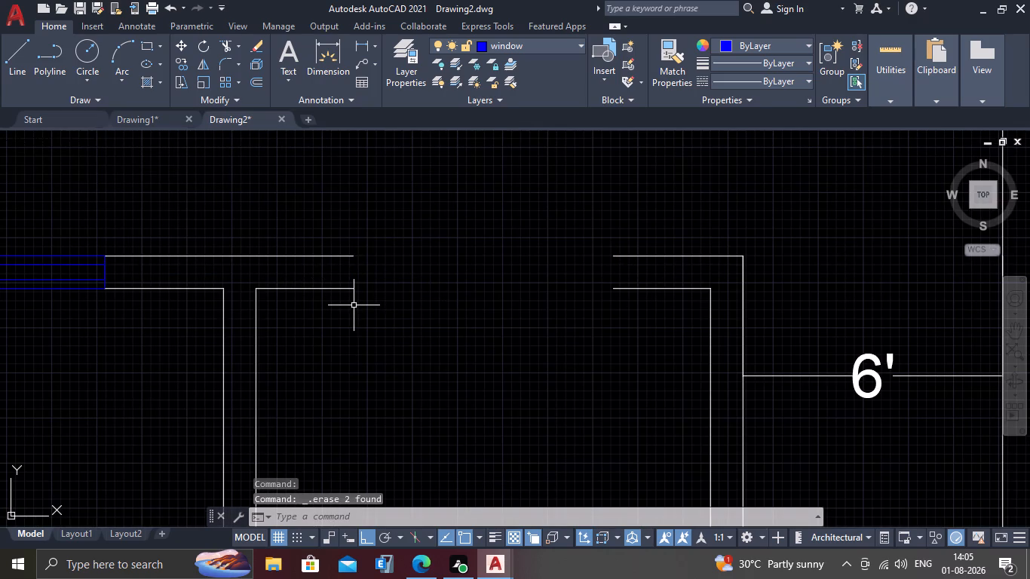
# Draw a window rectangle filling the rightmost room's upper wall opening, from its upper-left wall end to its lower-right one.
pyautogui.write('rec')
pyautogui.press('Return')
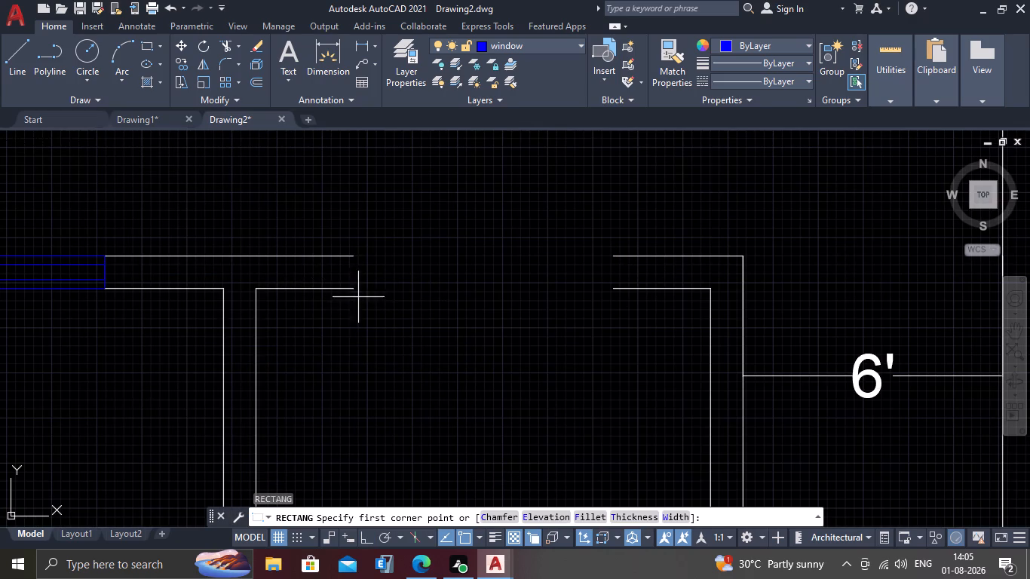
pyautogui.moveTo(355, 256); pyautogui.dragTo(372, 261)
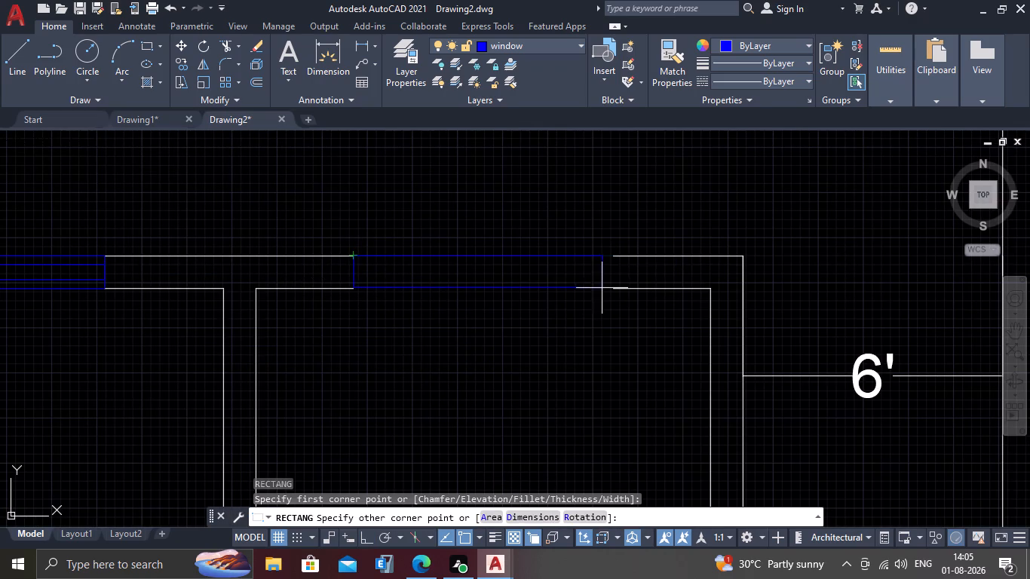
pyautogui.click(611, 292)
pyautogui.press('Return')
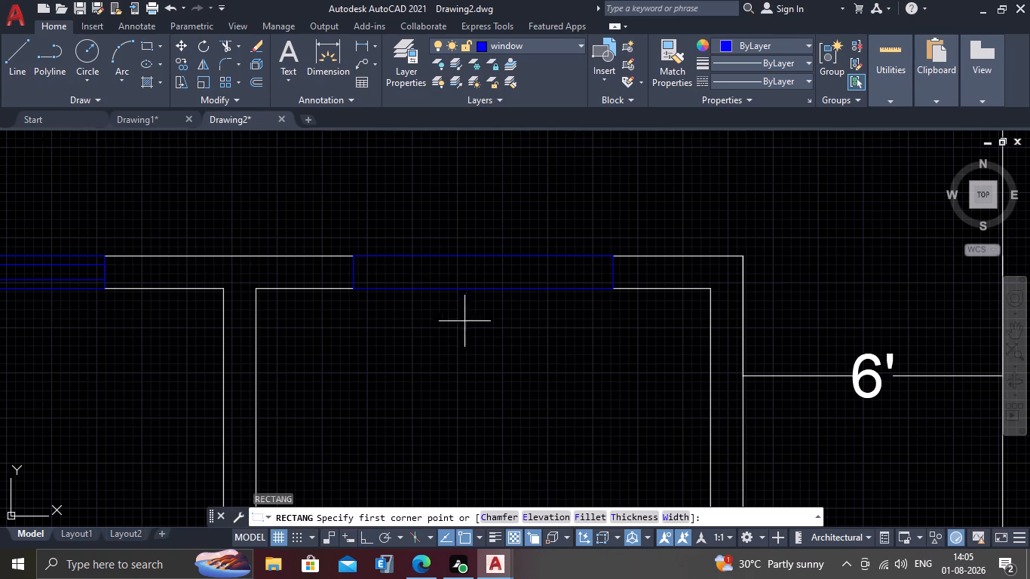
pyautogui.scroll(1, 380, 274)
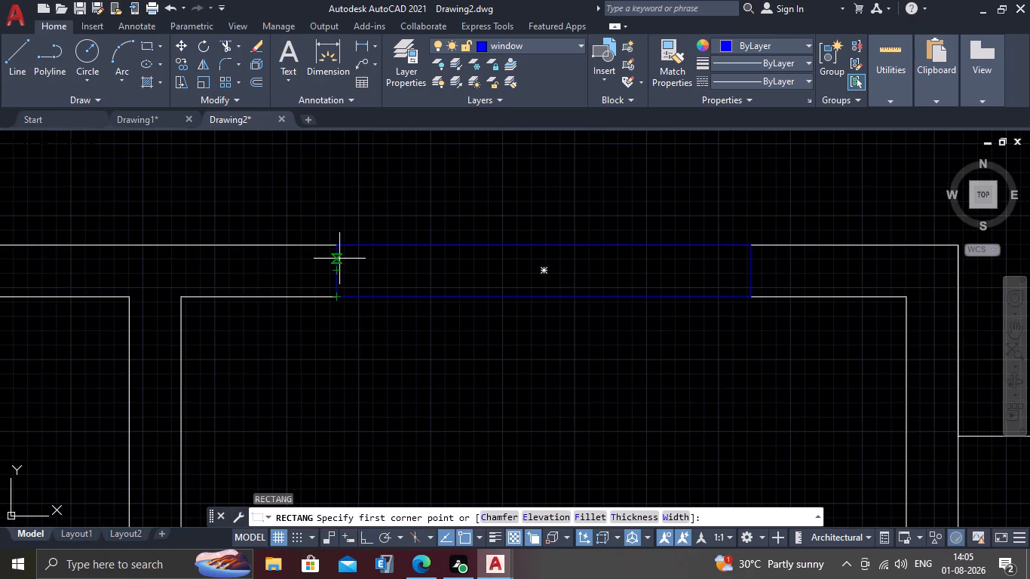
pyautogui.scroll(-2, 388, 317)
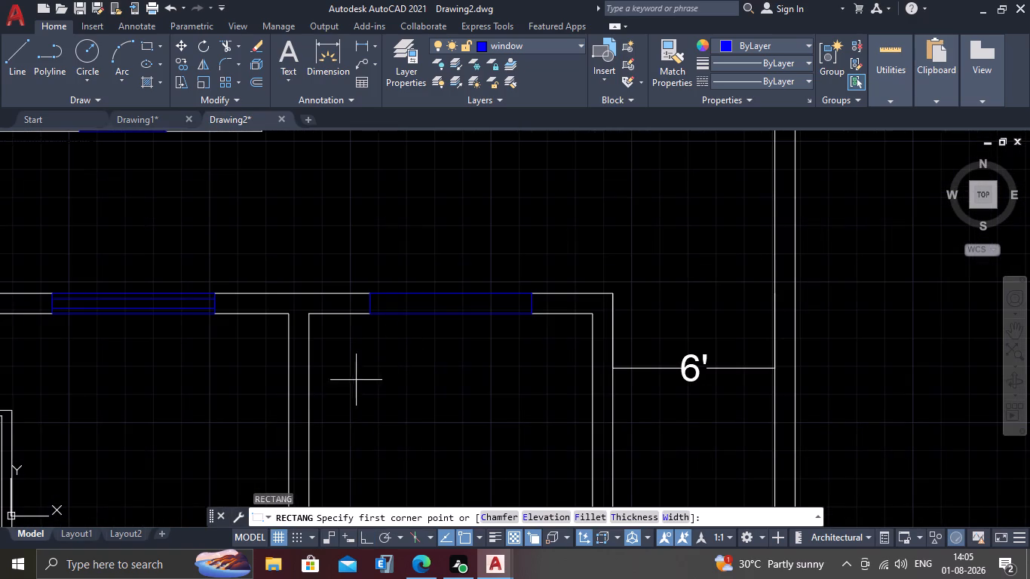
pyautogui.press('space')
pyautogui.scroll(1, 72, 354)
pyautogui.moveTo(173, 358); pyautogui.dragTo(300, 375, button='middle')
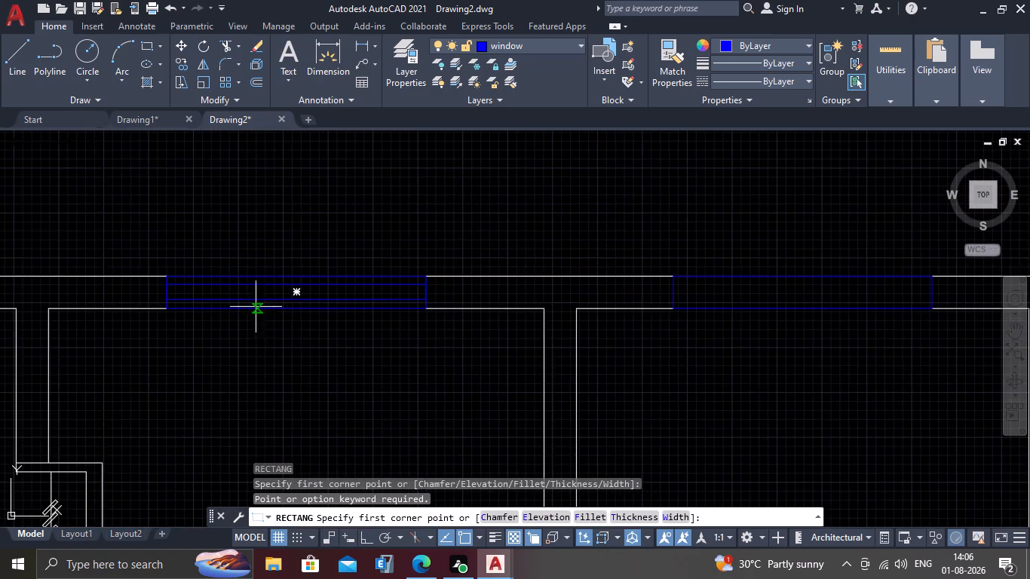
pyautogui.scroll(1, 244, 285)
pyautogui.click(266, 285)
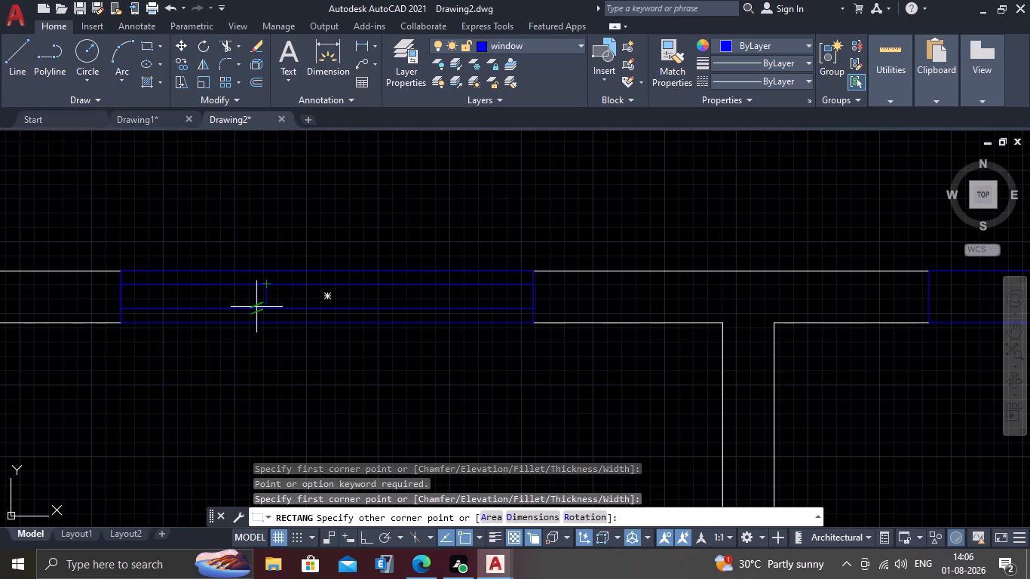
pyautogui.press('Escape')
# Copy the middle window's inner pane rectangle into the rightmost room's window, using the outer rectangles' upper-left corners as base and destination points.
pyautogui.moveTo(252, 280); pyautogui.dragTo(244, 287)
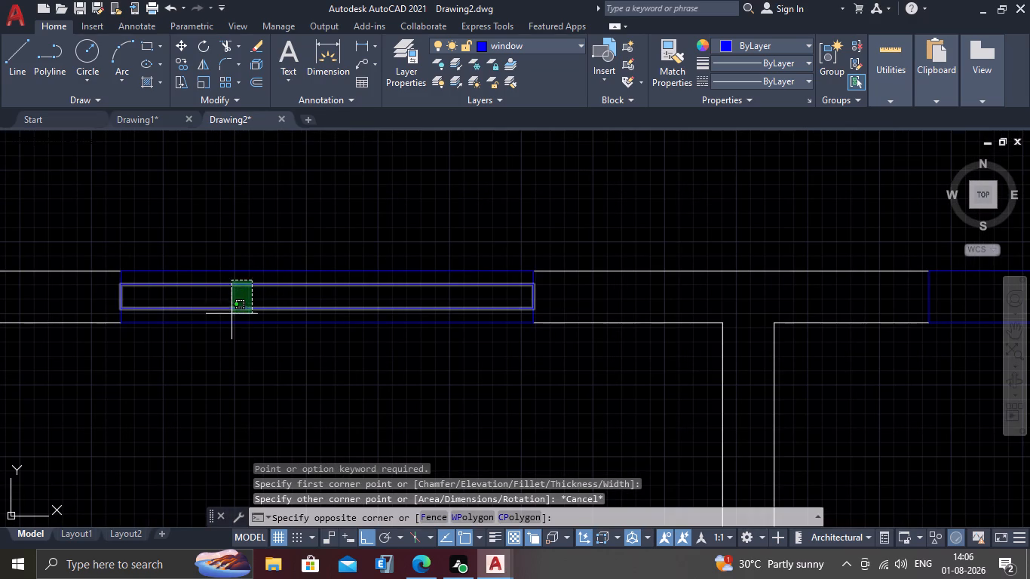
pyautogui.click(229, 311)
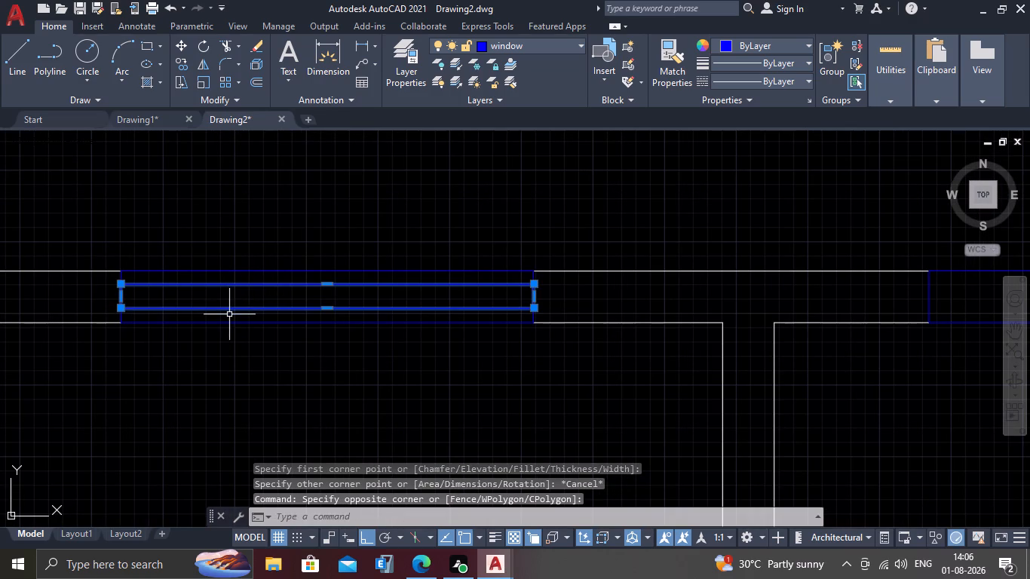
pyautogui.press('c')
pyautogui.write('io')
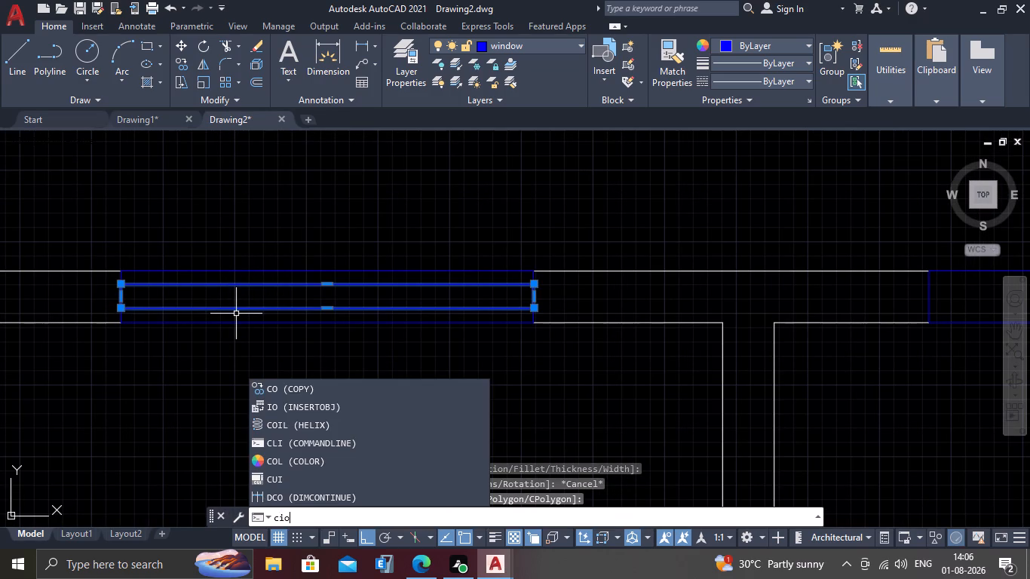
pyautogui.press('BackSpace')
pyautogui.press('BackSpace')
pyautogui.press('o')
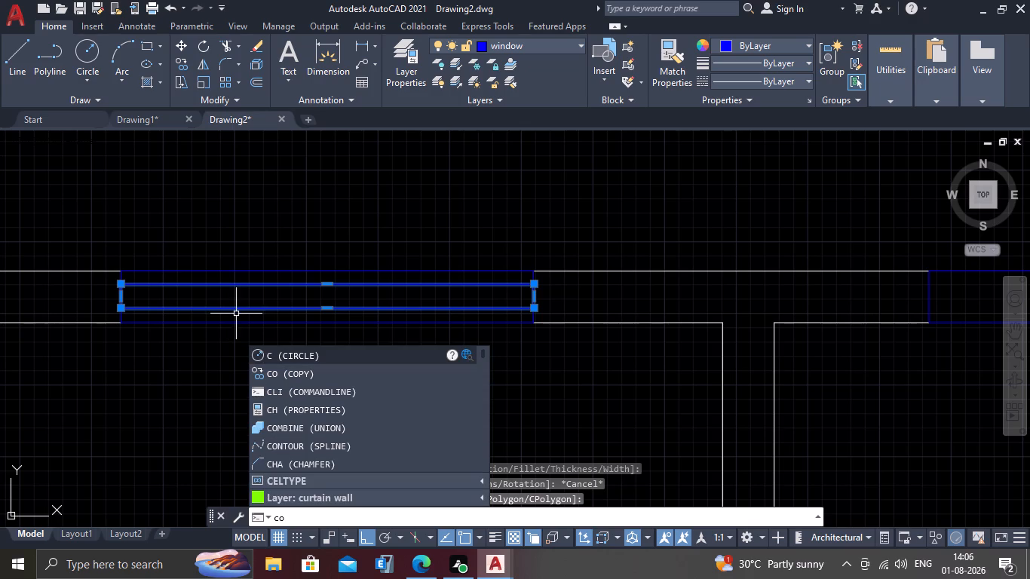
pyautogui.press('Return')
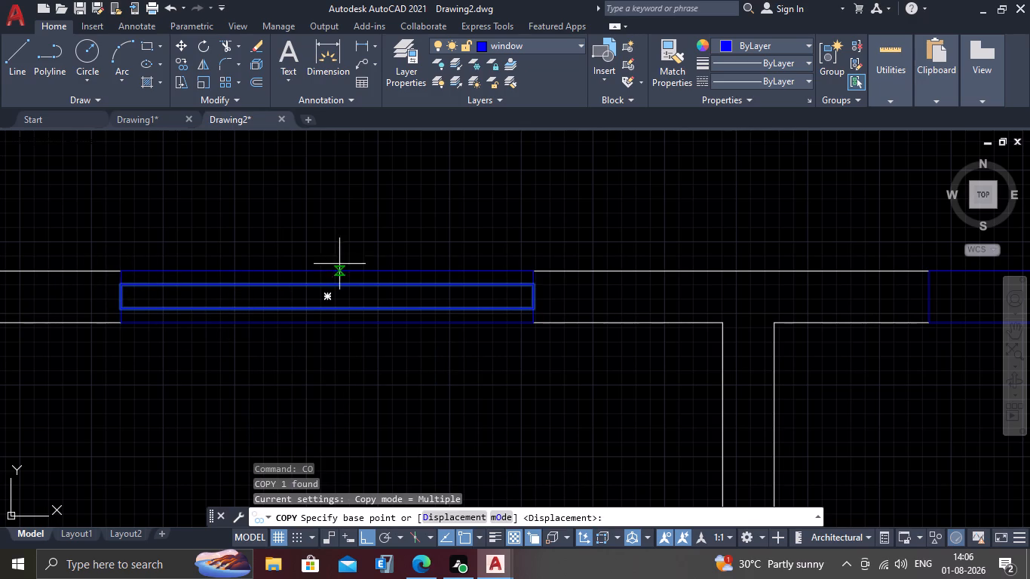
pyautogui.click(121, 268)
pyautogui.scroll(-1, 317, 286)
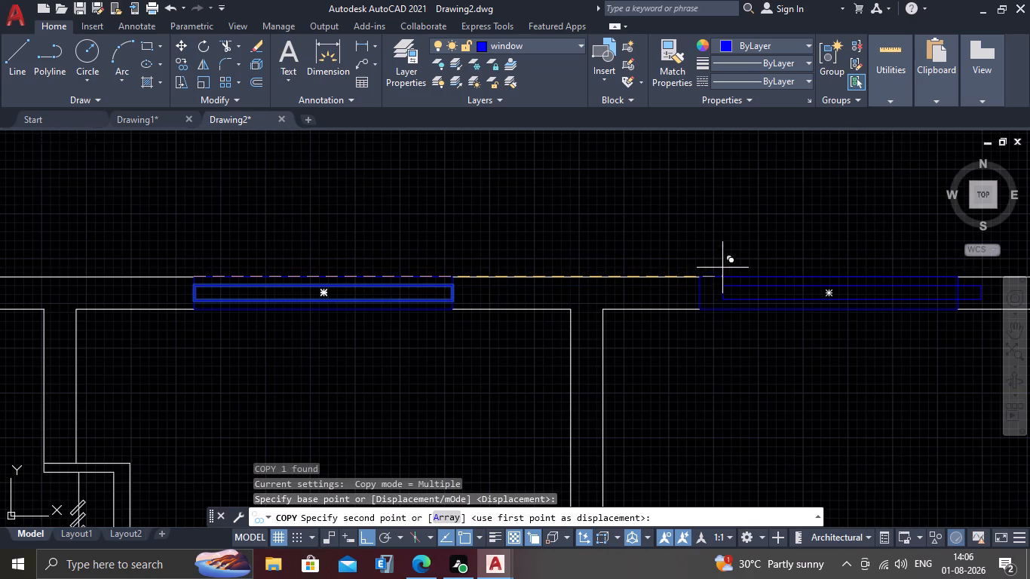
pyautogui.click(699, 278)
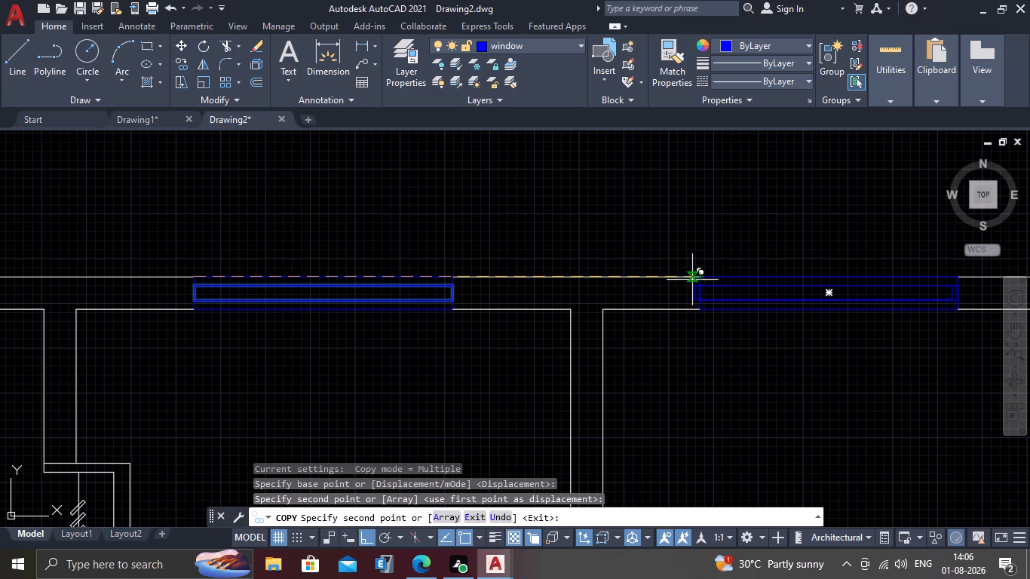
pyautogui.press('Escape')
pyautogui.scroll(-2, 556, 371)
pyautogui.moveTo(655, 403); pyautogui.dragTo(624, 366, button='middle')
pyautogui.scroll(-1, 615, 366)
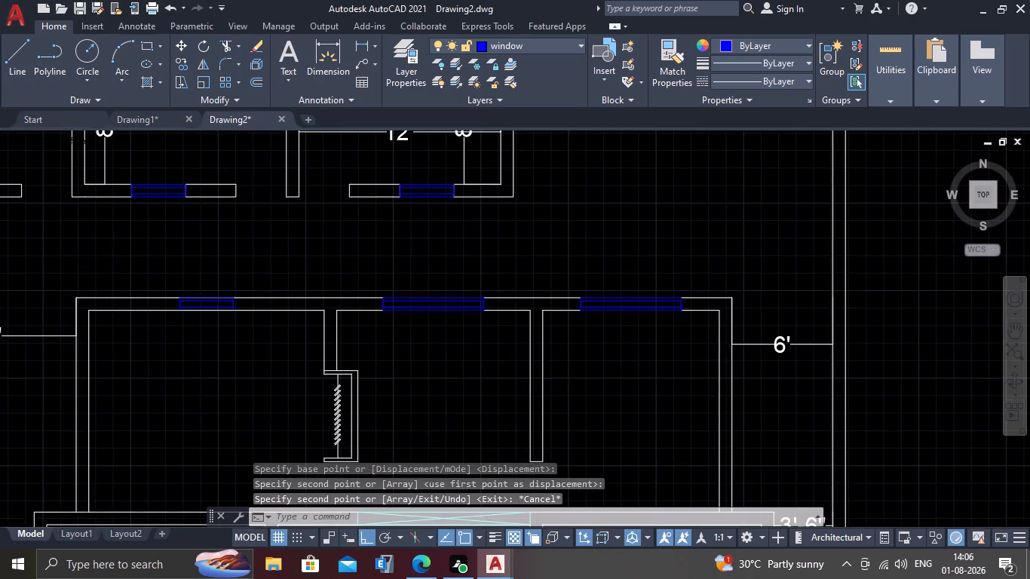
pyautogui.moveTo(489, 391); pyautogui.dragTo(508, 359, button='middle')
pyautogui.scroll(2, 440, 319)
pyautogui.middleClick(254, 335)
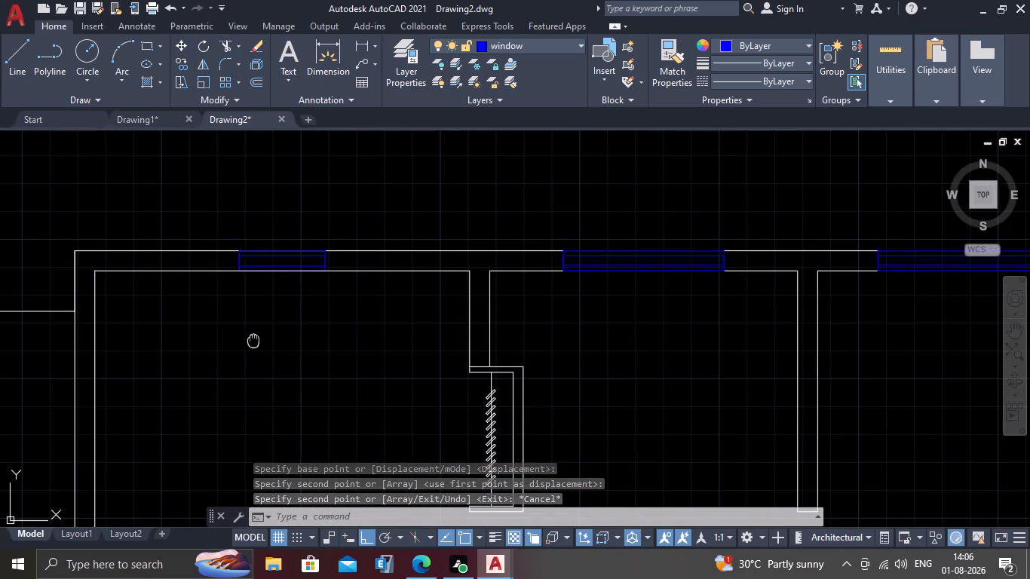
# Trim away both white wall lines running across the leftmost room's window in the second row's upper wall.
pyautogui.scroll(2, 250, 273)
pyautogui.scroll(-1, 250, 273)
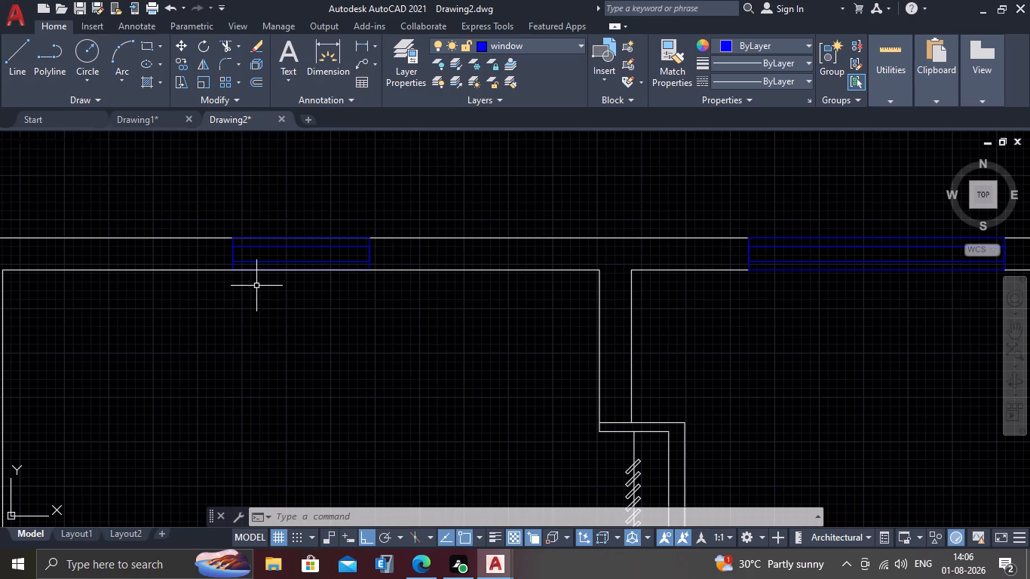
pyautogui.scroll(-2, 262, 320)
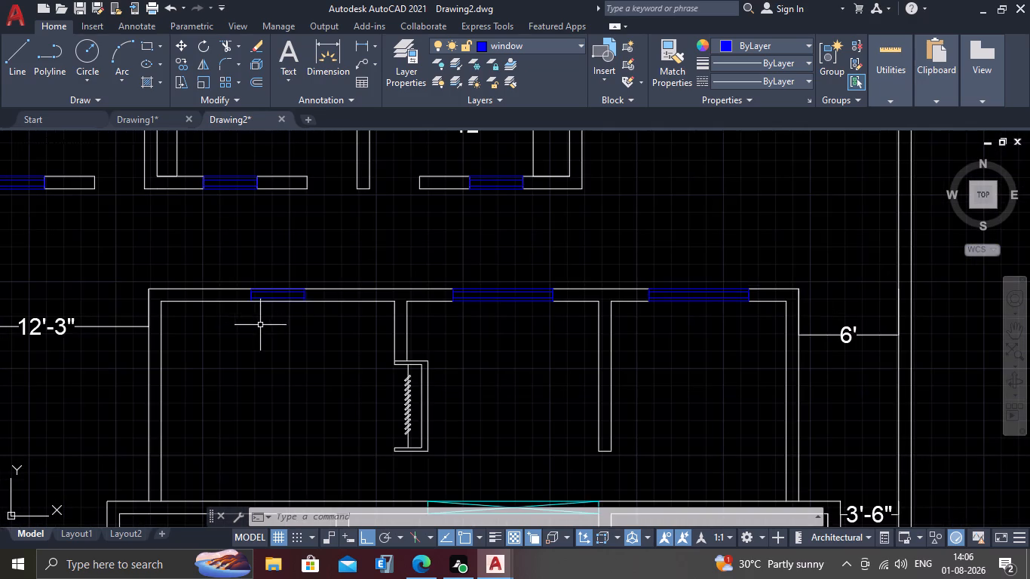
pyautogui.moveTo(250, 337); pyautogui.dragTo(332, 308, button='middle')
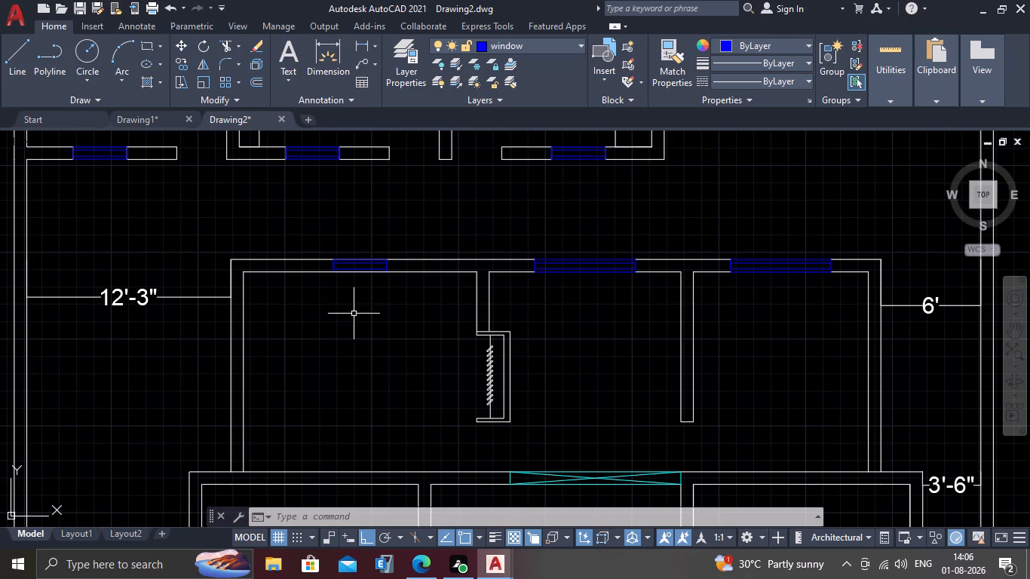
pyautogui.scroll(1, 356, 308)
pyautogui.moveTo(385, 314); pyautogui.dragTo(388, 372, button='middle')
pyautogui.scroll(2, 368, 342)
pyautogui.moveTo(360, 336); pyautogui.dragTo(362, 373, button='middle')
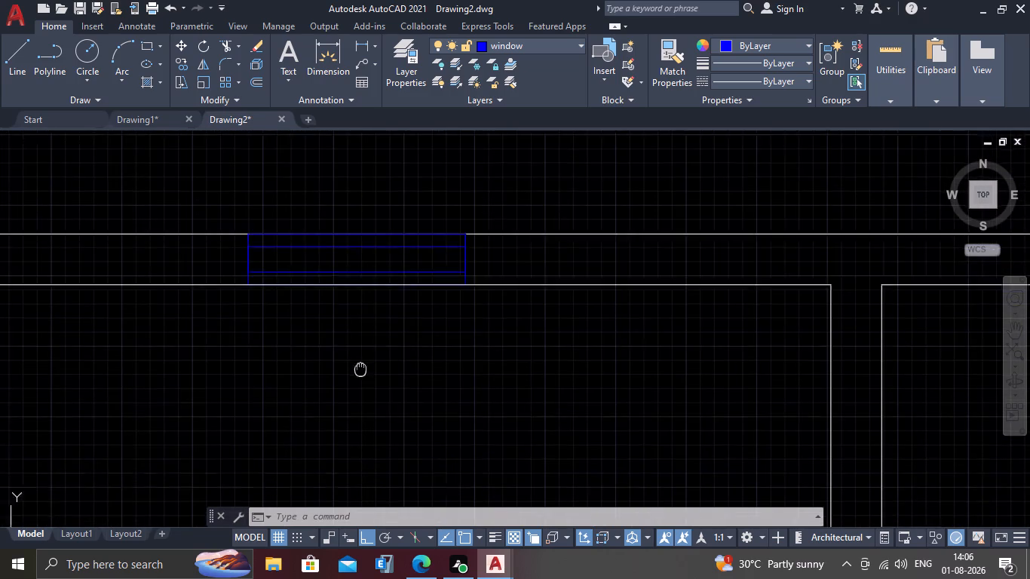
pyautogui.moveTo(362, 373); pyautogui.dragTo(365, 379, button='middle')
pyautogui.scroll(3, 305, 303)
pyautogui.write('tr')
pyautogui.press('Return')
pyautogui.click(258, 294)
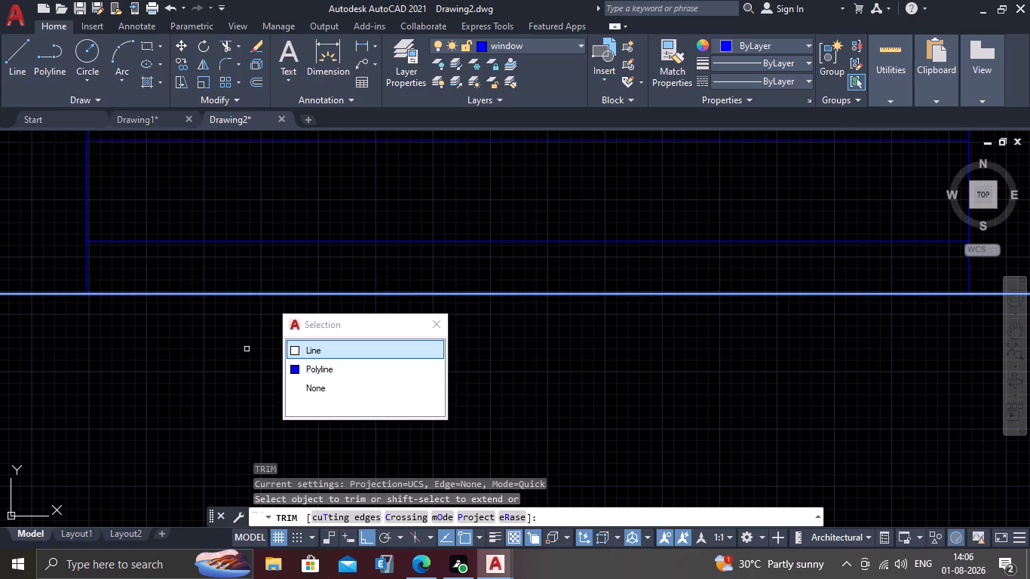
pyautogui.click(311, 352)
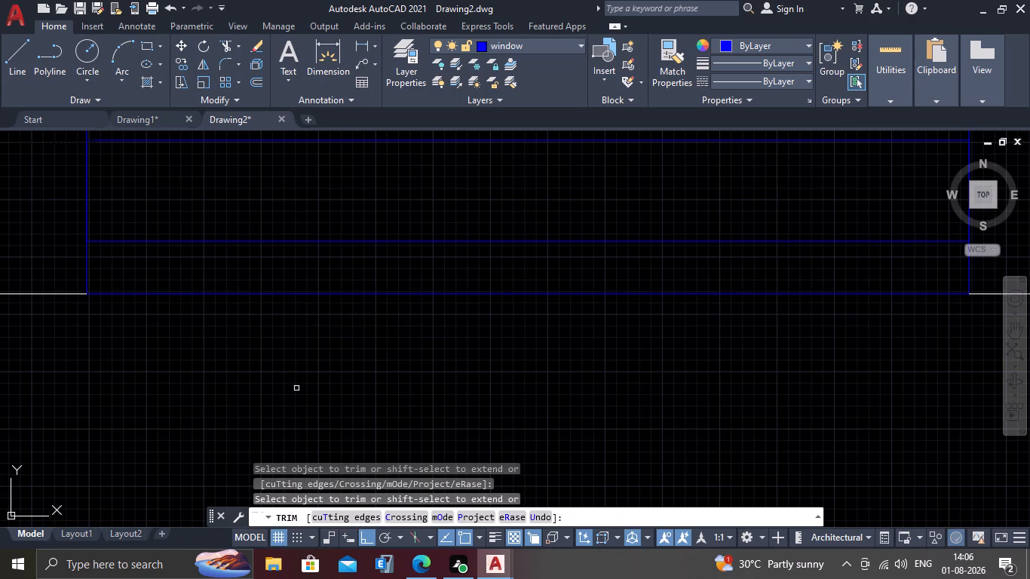
pyautogui.scroll(-2, 298, 384)
pyautogui.scroll(-1, 329, 323)
pyautogui.scroll(1, 330, 300)
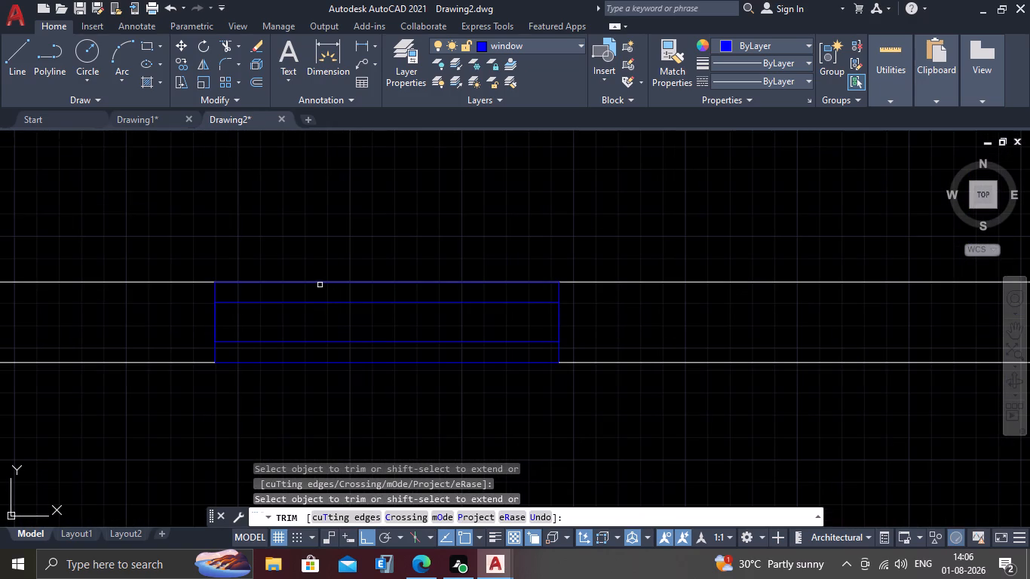
pyautogui.click(323, 283)
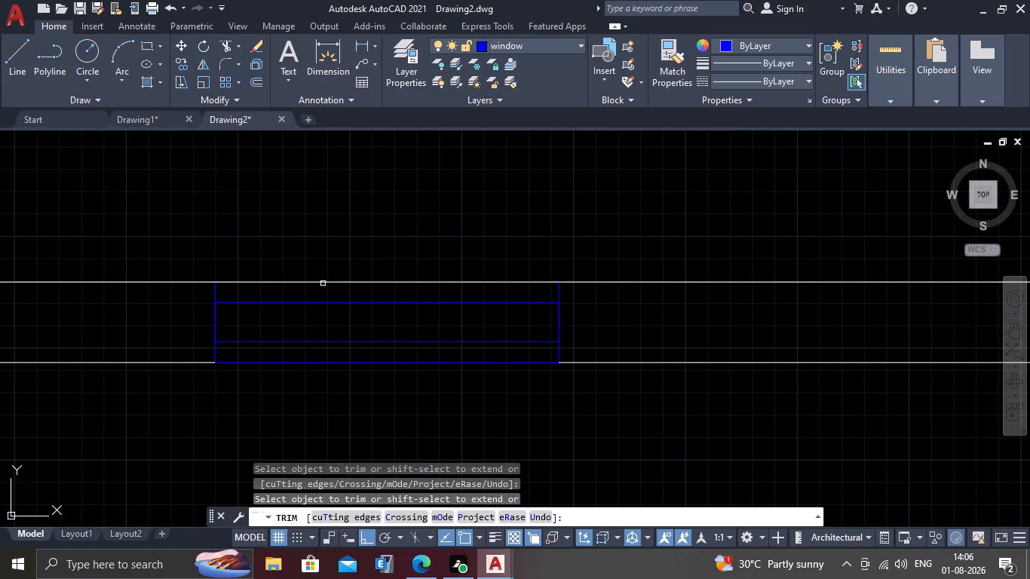
pyautogui.click(323, 283)
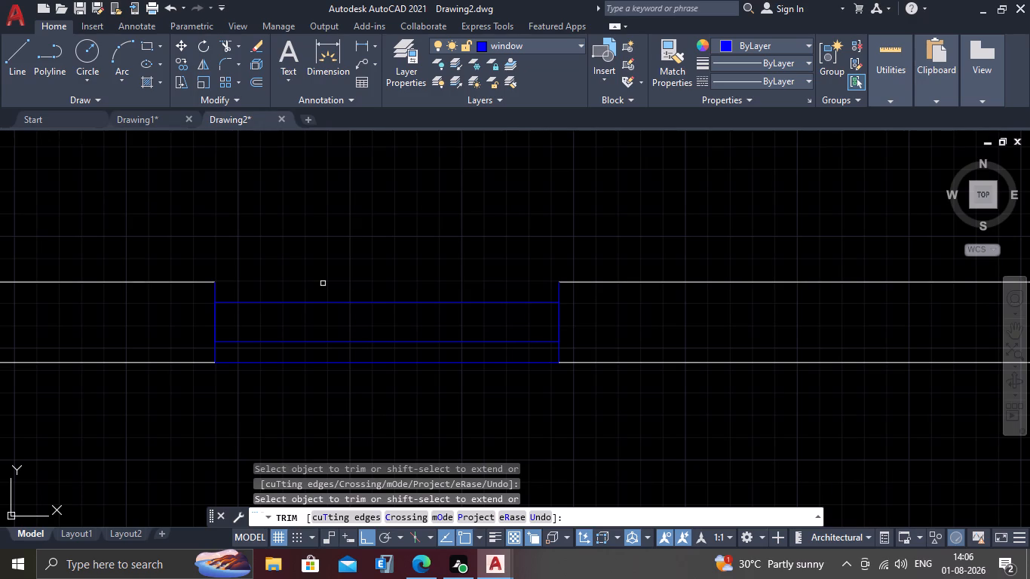
pyautogui.press('Escape')
# Draw a line closing the upper long edge of the leftmost room's window between its two wall ends.
pyautogui.press('l')
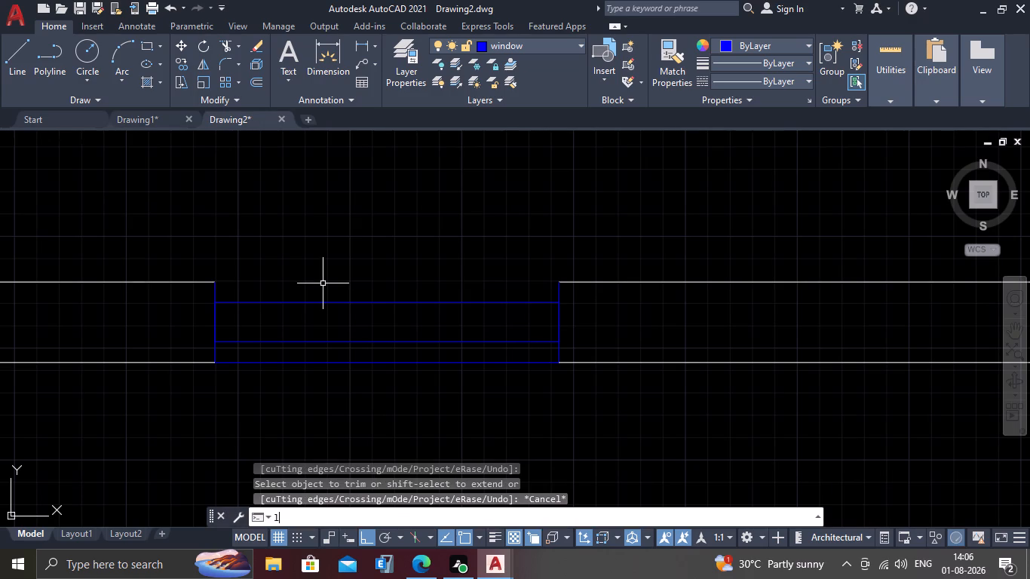
pyautogui.press('Return')
pyautogui.moveTo(555, 285); pyautogui.dragTo(547, 286)
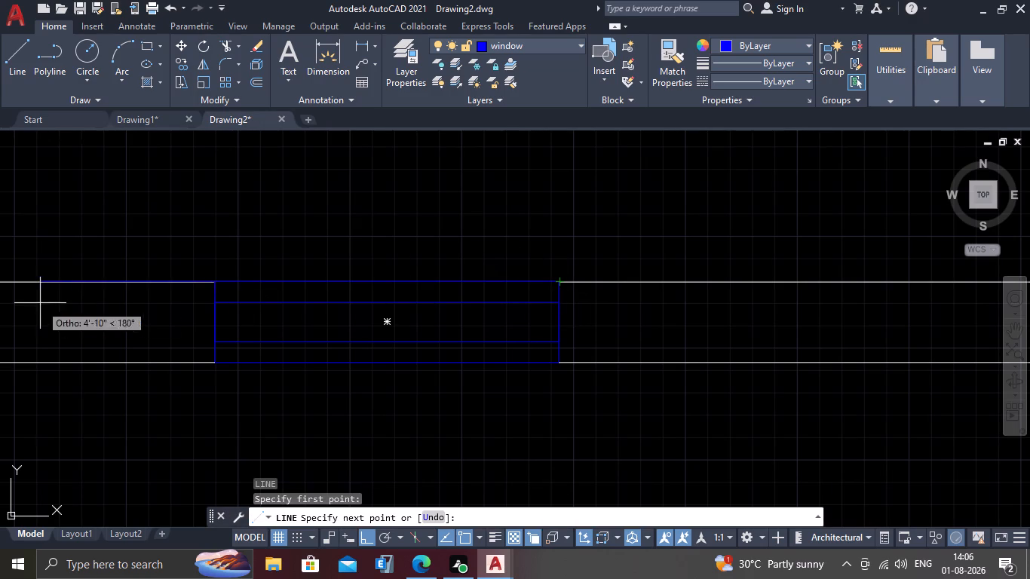
pyautogui.click(217, 283)
pyautogui.press('Escape')
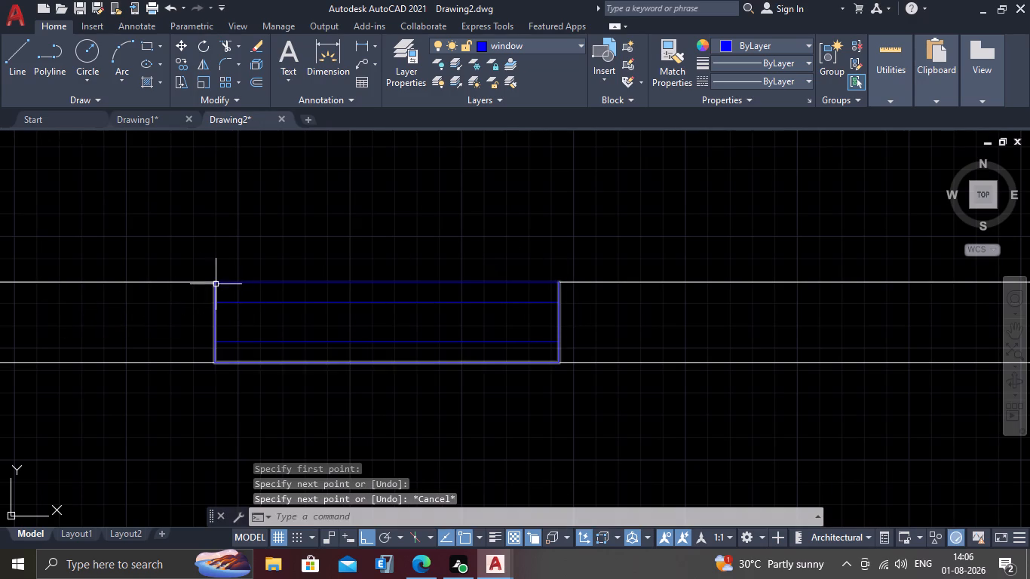
# Draw a short line across the left outer wall of the third row's leftmost room, from the inner wall line's midpoint.
pyautogui.scroll(-2, 216, 302)
pyautogui.scroll(-1, 176, 389)
pyautogui.moveTo(527, 441); pyautogui.dragTo(495, 431, button='middle')
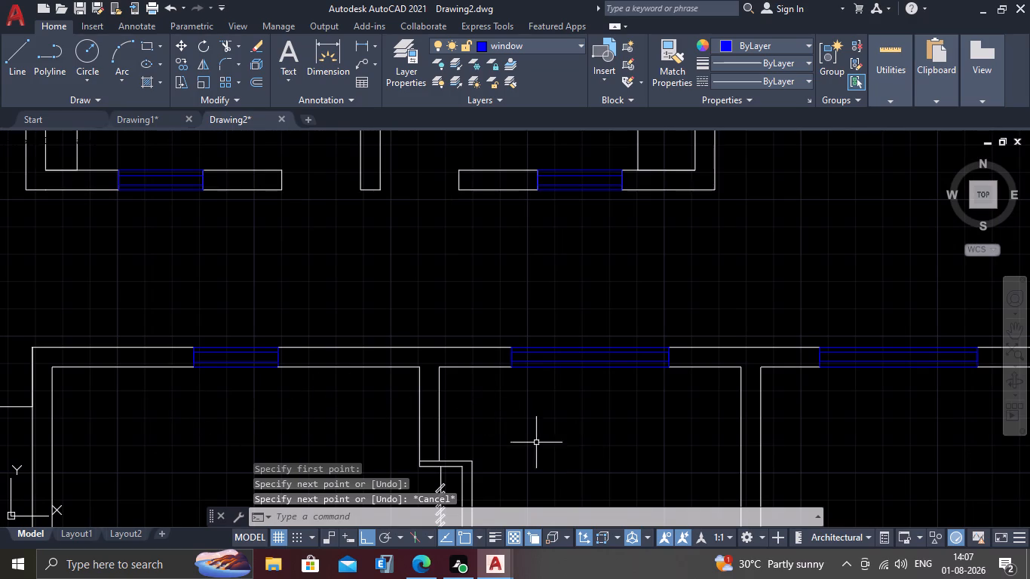
pyautogui.moveTo(495, 431); pyautogui.dragTo(471, 424, button='middle')
pyautogui.scroll(-1, 386, 406)
pyautogui.scroll(-1, 448, 418)
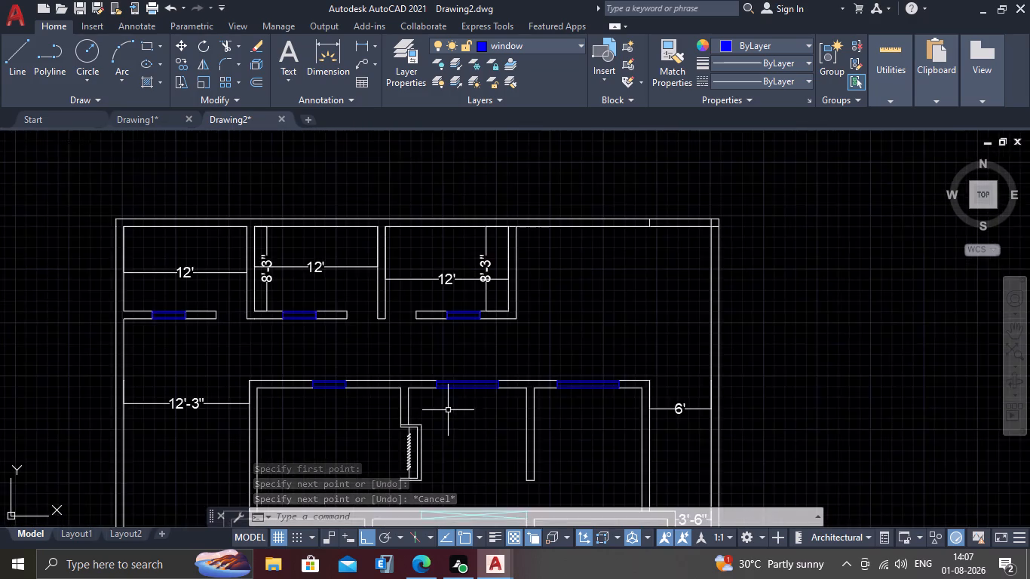
pyautogui.moveTo(447, 405); pyautogui.dragTo(429, 271, button='middle')
pyautogui.scroll(-1, 425, 266)
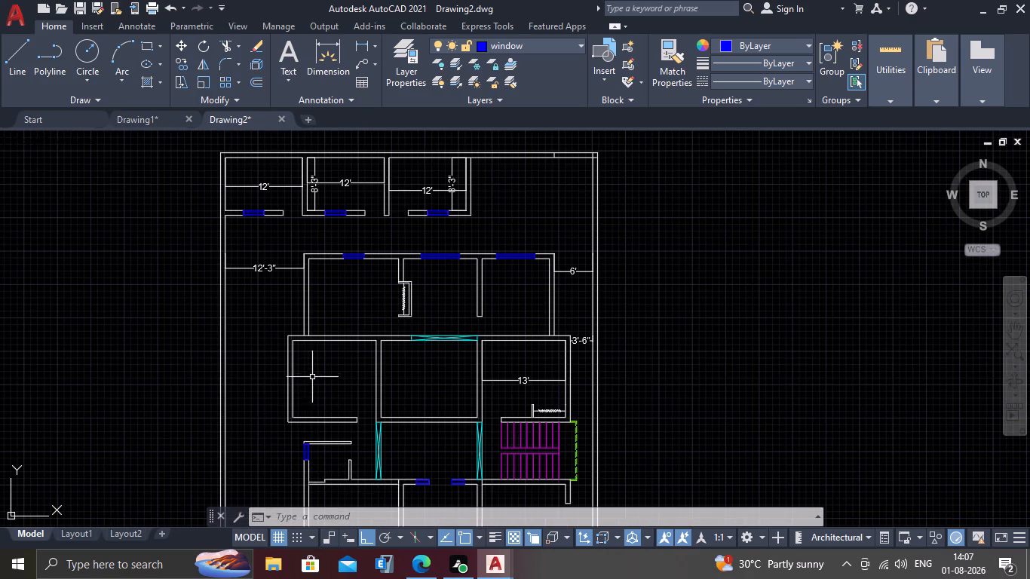
pyautogui.moveTo(271, 392); pyautogui.dragTo(254, 345, button='middle')
pyautogui.scroll(2, 261, 332)
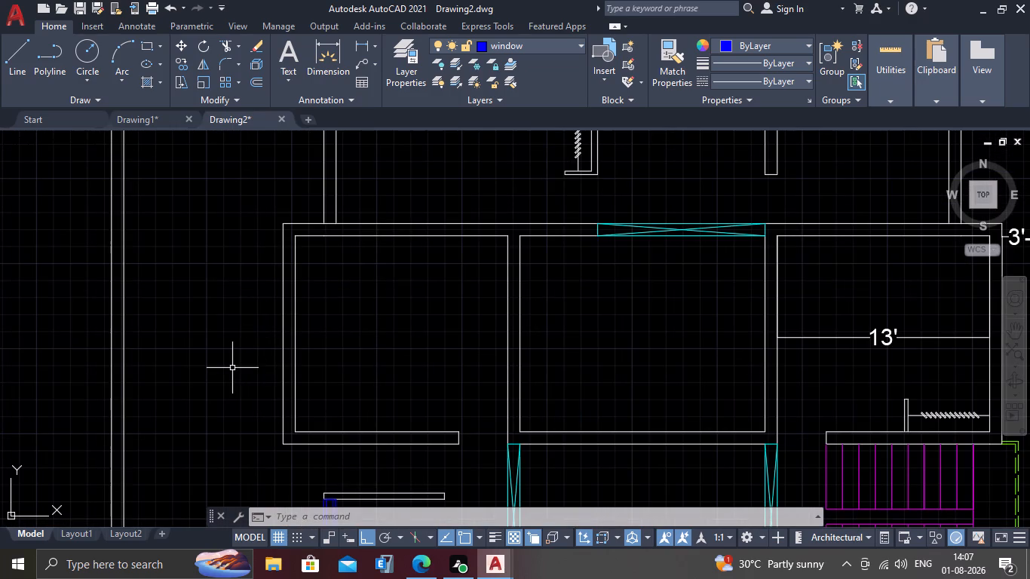
pyautogui.moveTo(232, 368); pyautogui.dragTo(225, 339, button='middle')
pyautogui.scroll(1, 310, 314)
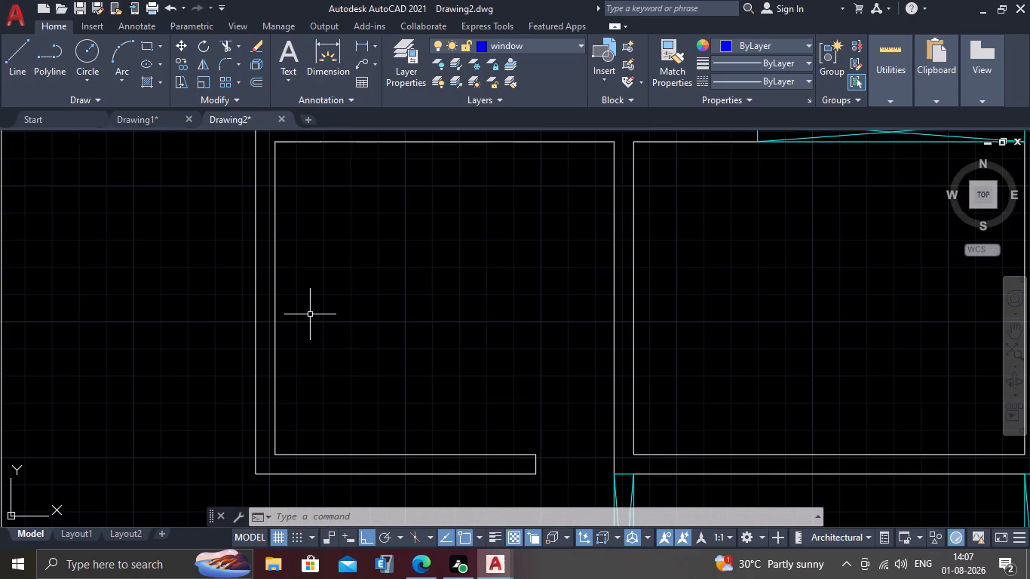
pyautogui.press('l')
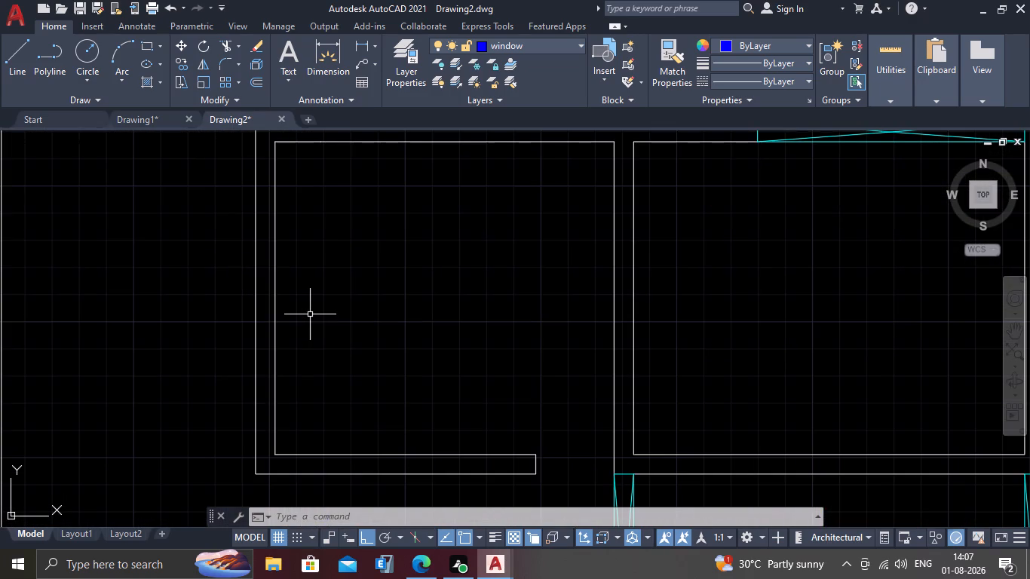
pyautogui.press('Return')
pyautogui.click(277, 299)
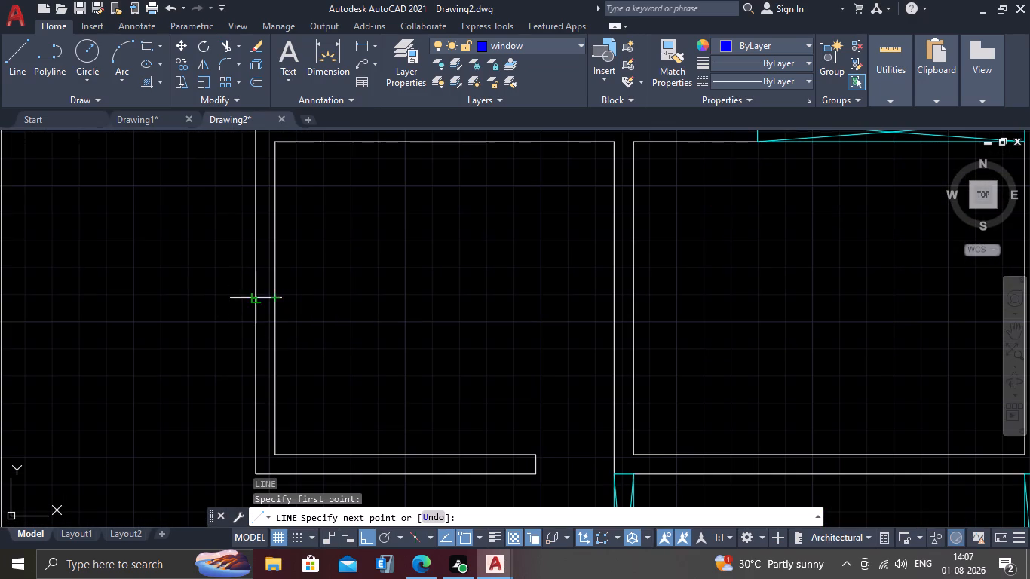
pyautogui.click(253, 299)
pyautogui.press('Escape')
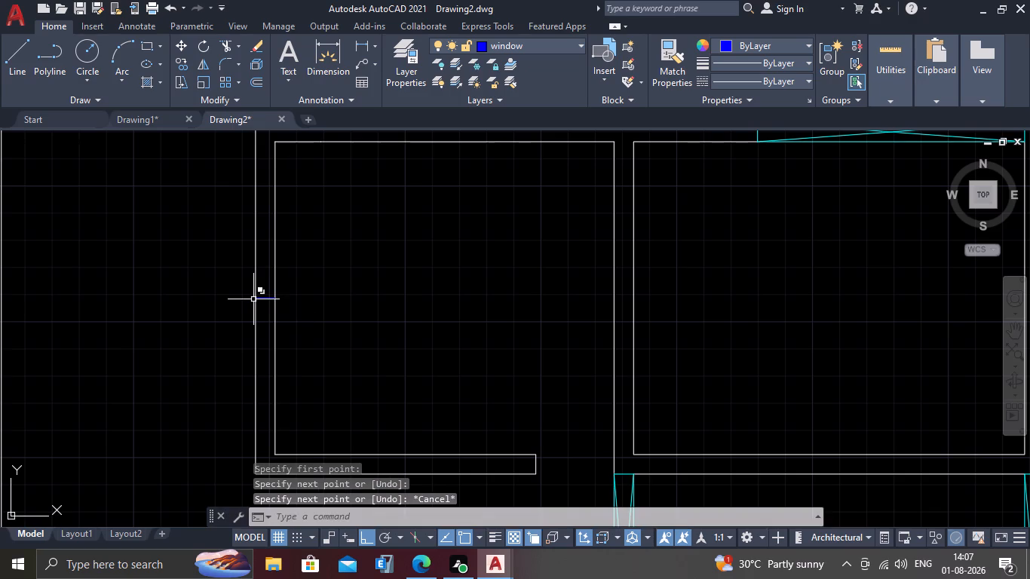
# Offset the short wall-crossing line 3' upward and 3' downward along the left wall.
pyautogui.press('o')
pyautogui.press('Return')
pyautogui.write("3'")
pyautogui.press('Return')
pyautogui.click(264, 296)
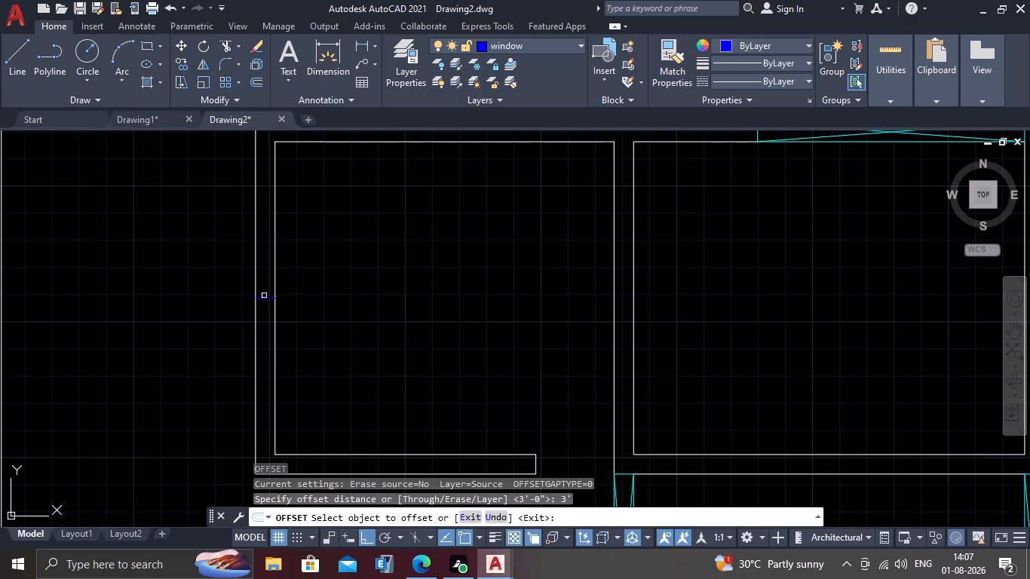
pyautogui.click(252, 250)
pyautogui.click(269, 299)
pyautogui.click(267, 265)
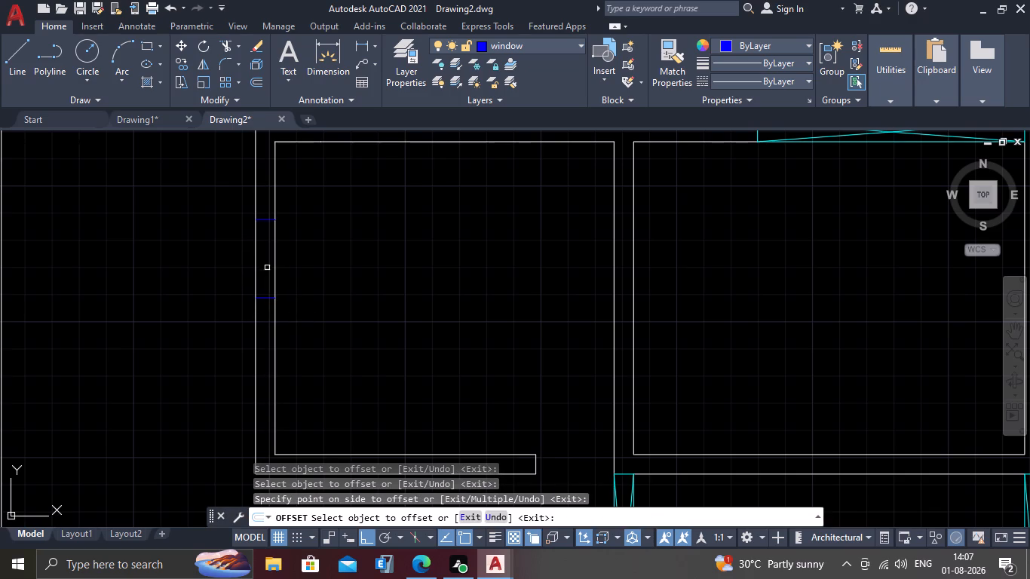
pyautogui.click(267, 297)
pyautogui.click(265, 327)
pyautogui.press('Escape')
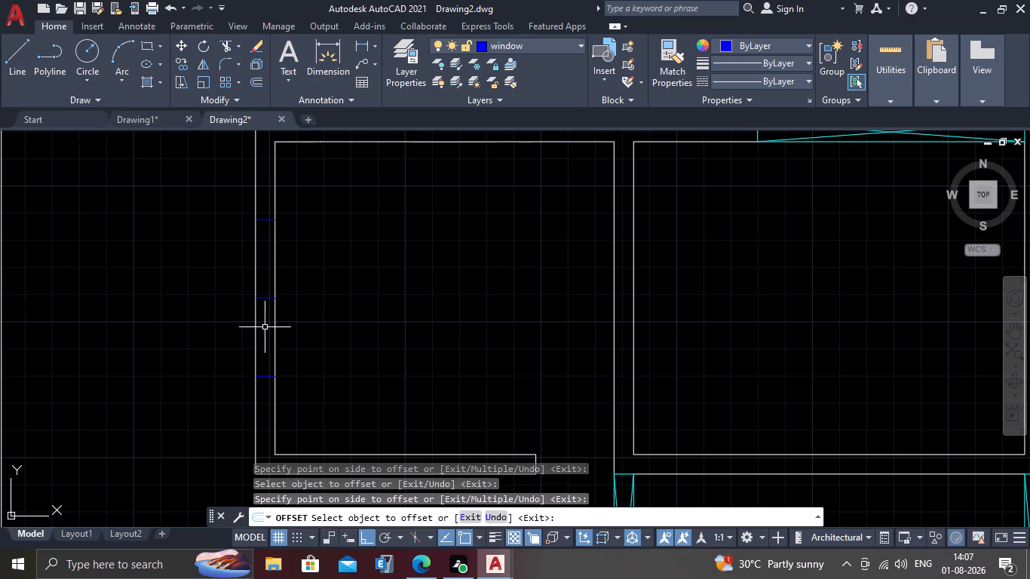
# Trim both left wall lines between the two offset lines and remove the middle crossing line to open the wall.
pyautogui.write('tr')
pyautogui.press('Return')
pyautogui.click(256, 277)
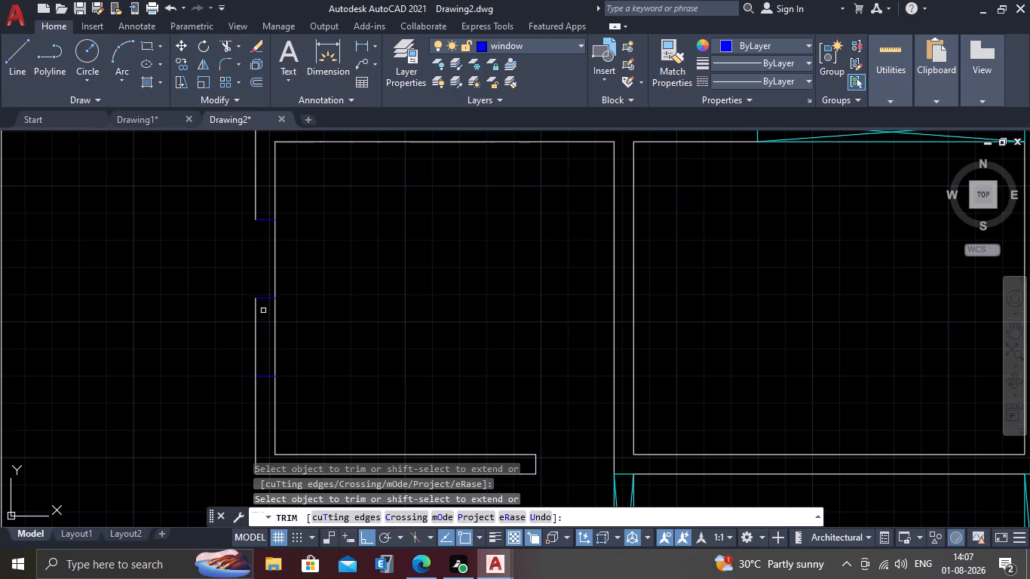
pyautogui.click(263, 300)
pyautogui.click(253, 332)
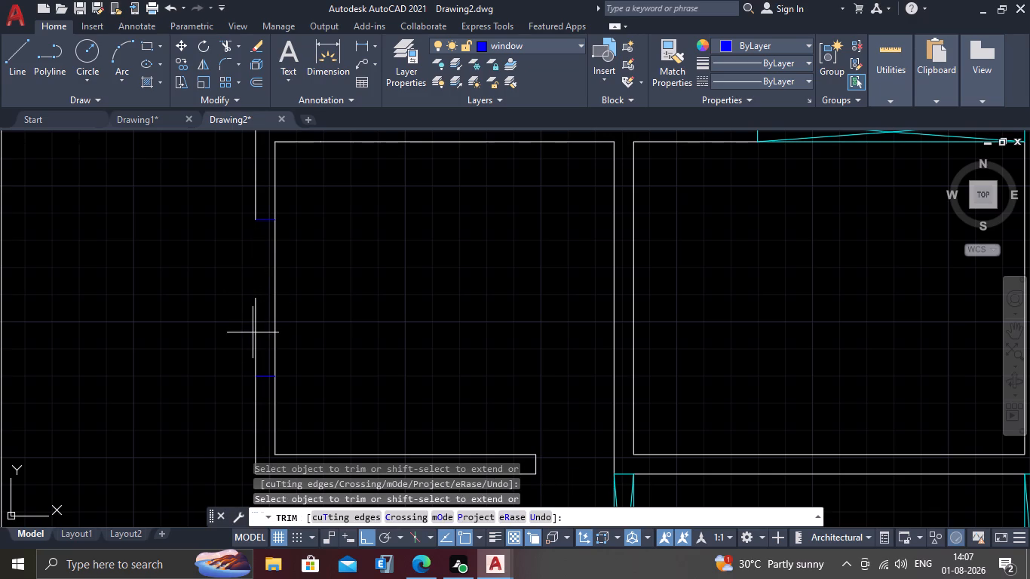
pyautogui.click(282, 335)
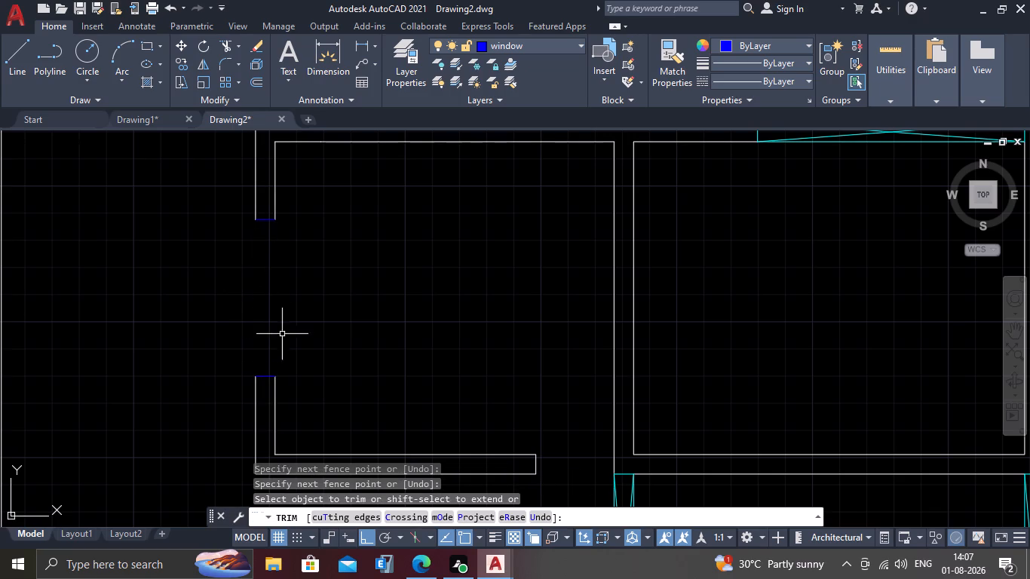
pyautogui.press('Escape')
# Remove the two blue end lines of the left wall opening.
pyautogui.press('Return')
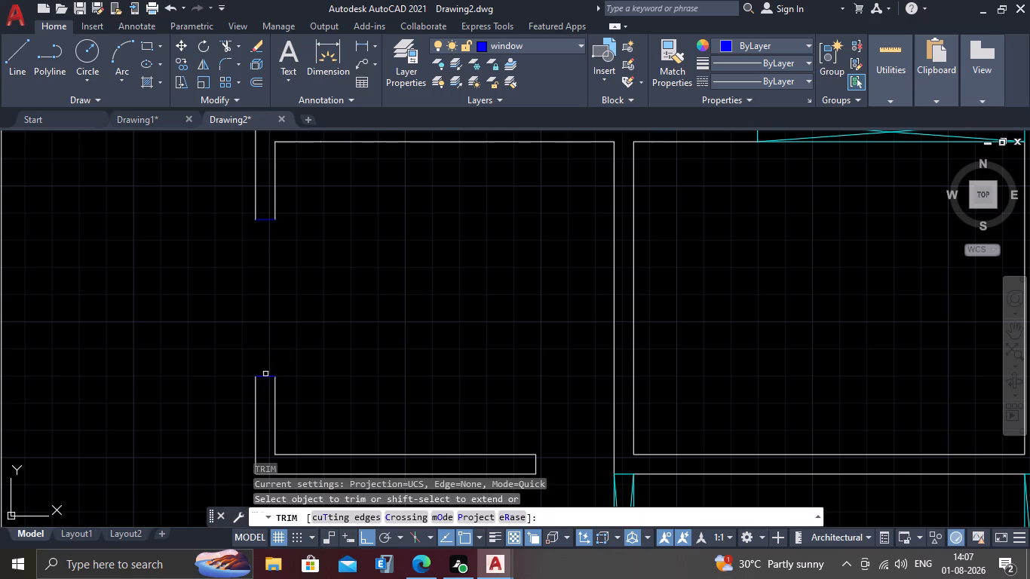
pyautogui.click(268, 378)
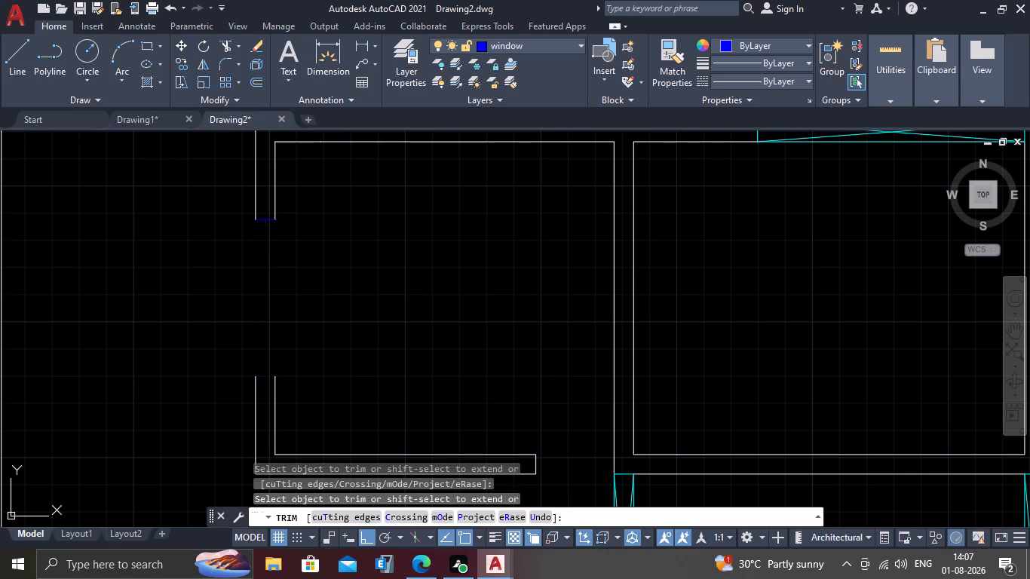
pyautogui.click(262, 222)
pyautogui.click(264, 214)
pyautogui.press('Escape')
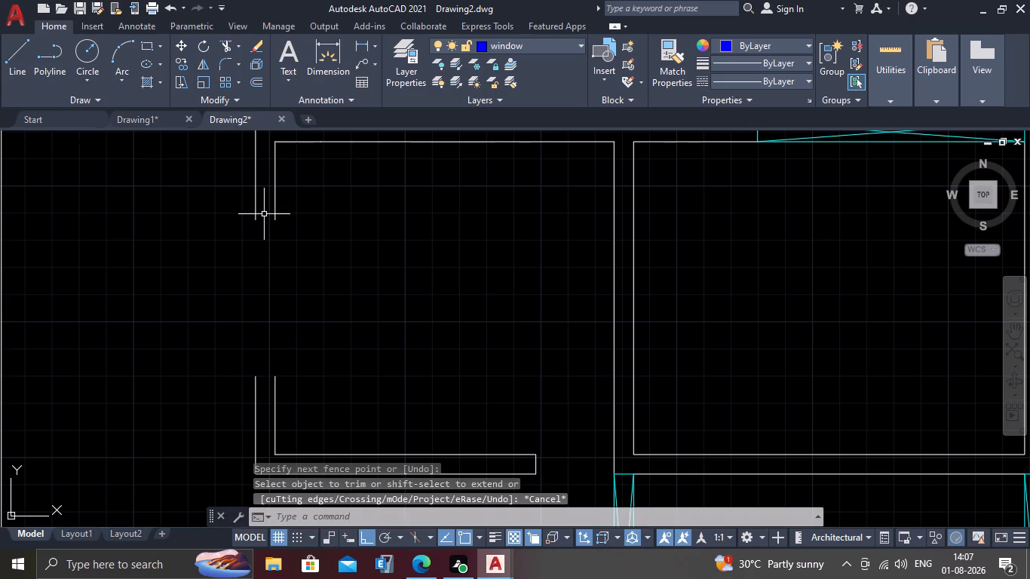
# Draw a window rectangle filling the left wall opening, from its upper outer wall end to its lower inner wall end.
pyautogui.write('rec')
pyautogui.press('Return')
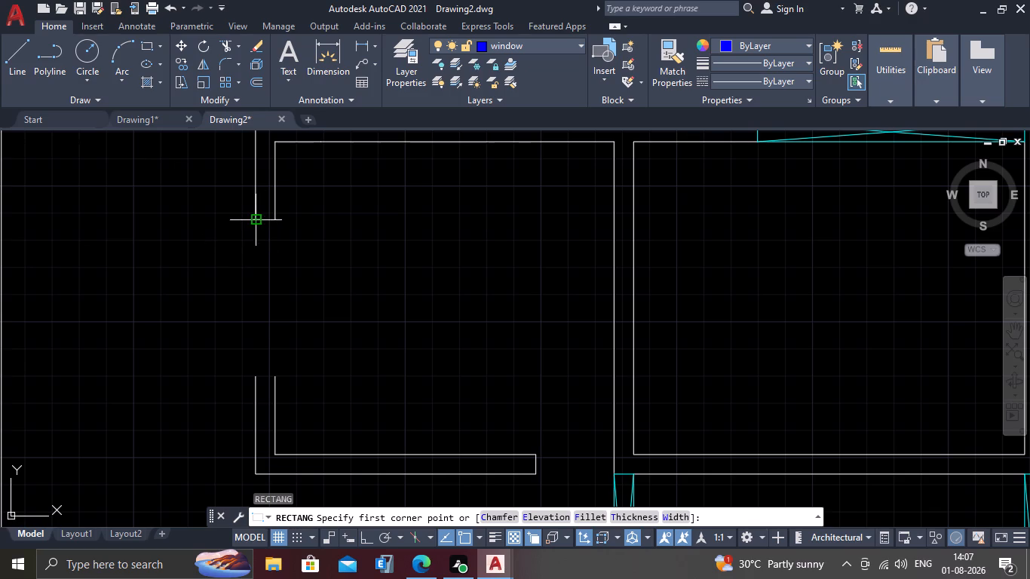
pyautogui.click(256, 217)
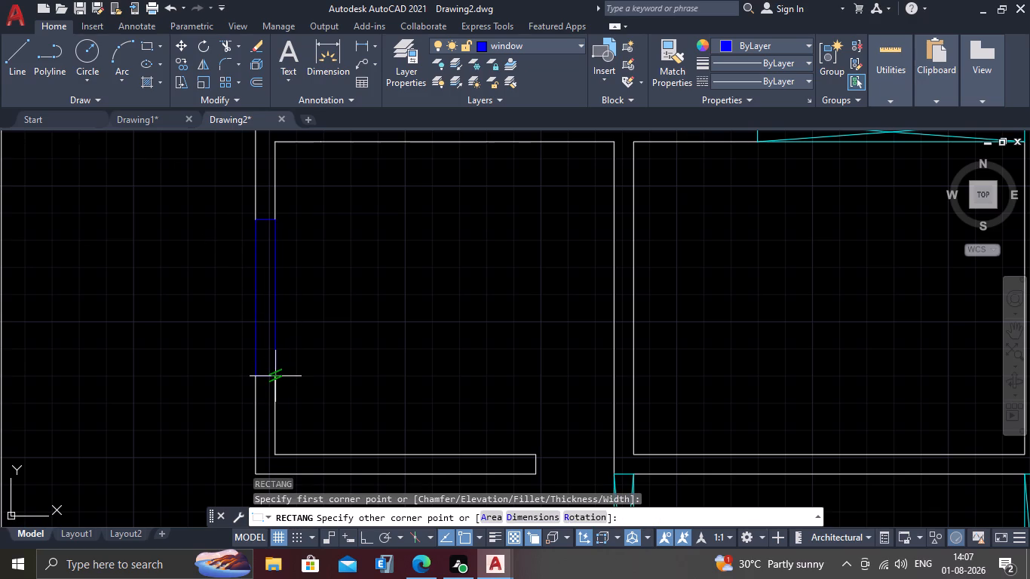
pyautogui.click(274, 378)
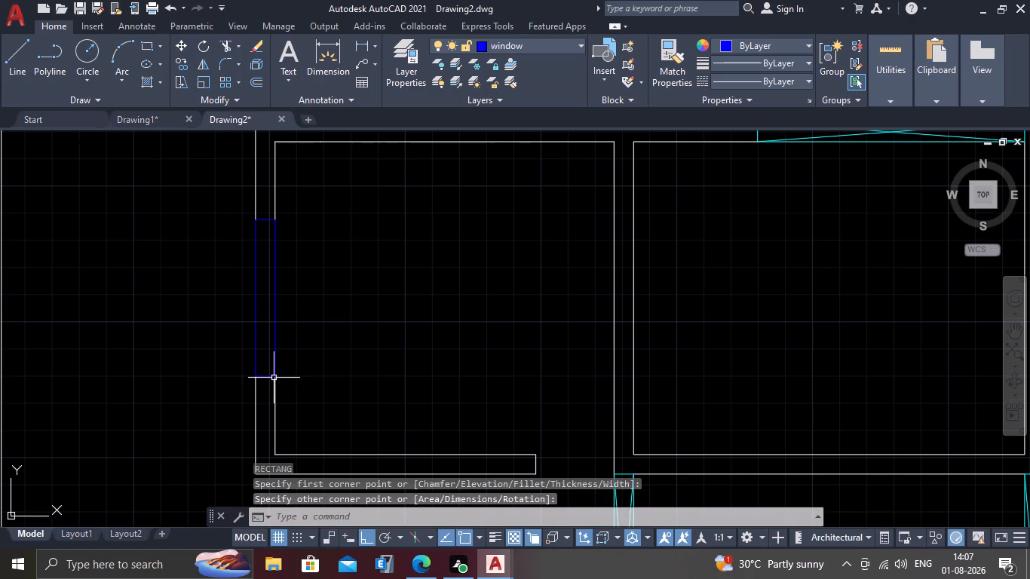
pyautogui.press('Escape')
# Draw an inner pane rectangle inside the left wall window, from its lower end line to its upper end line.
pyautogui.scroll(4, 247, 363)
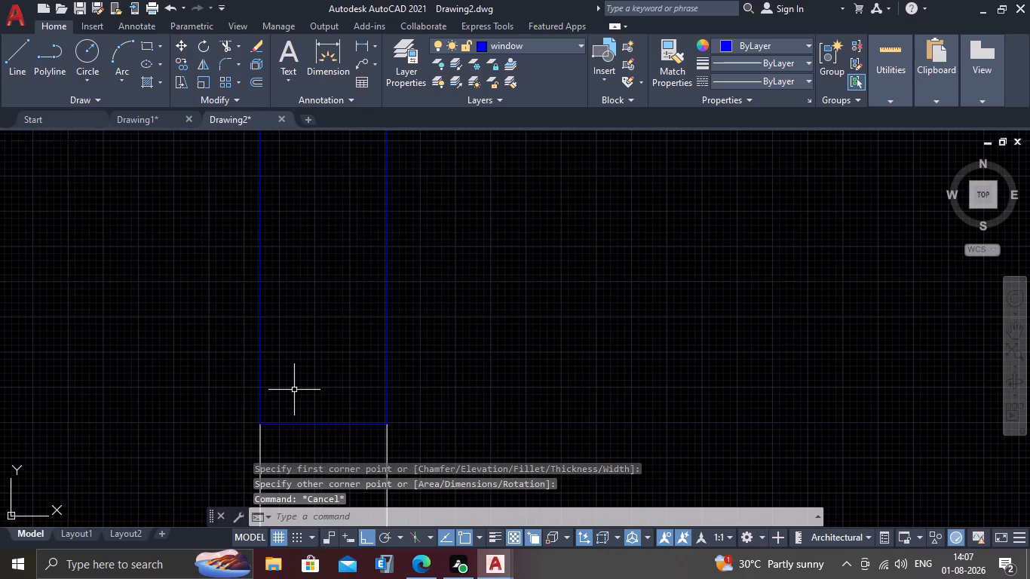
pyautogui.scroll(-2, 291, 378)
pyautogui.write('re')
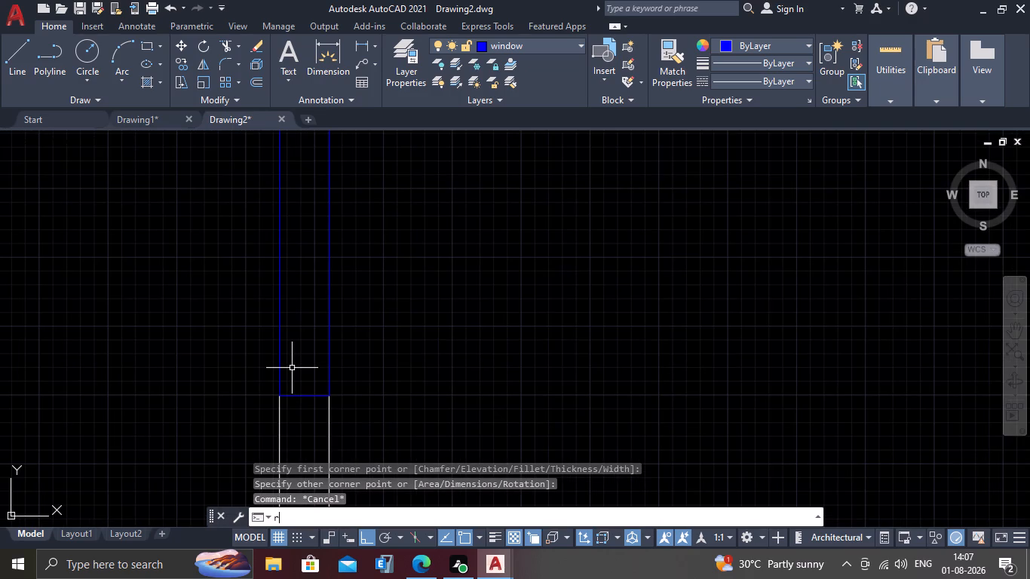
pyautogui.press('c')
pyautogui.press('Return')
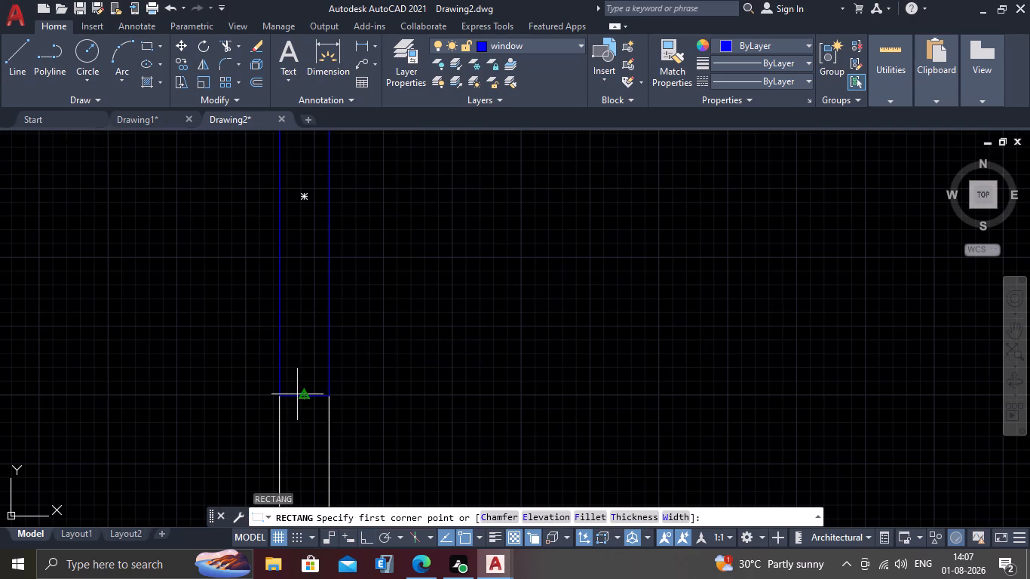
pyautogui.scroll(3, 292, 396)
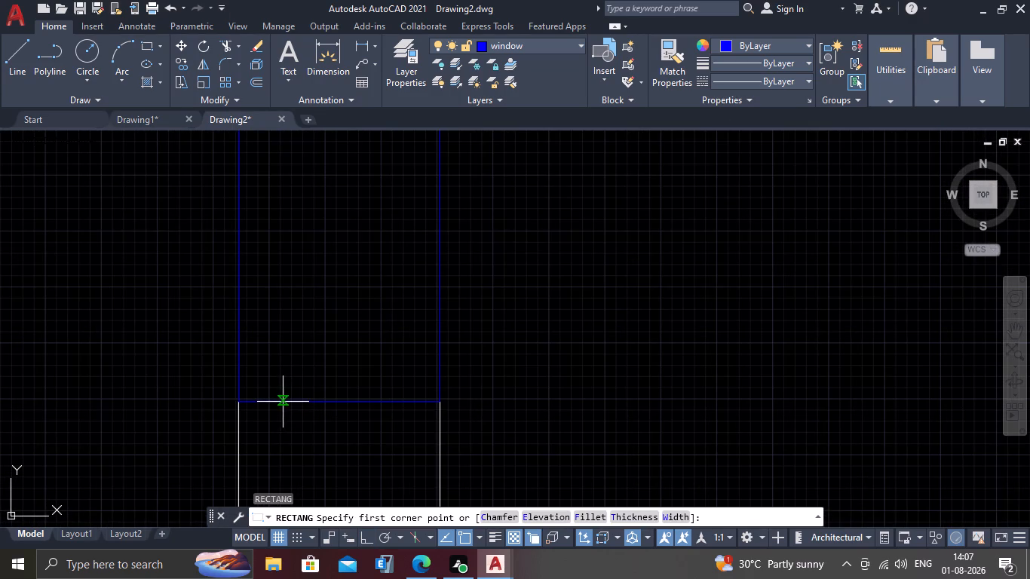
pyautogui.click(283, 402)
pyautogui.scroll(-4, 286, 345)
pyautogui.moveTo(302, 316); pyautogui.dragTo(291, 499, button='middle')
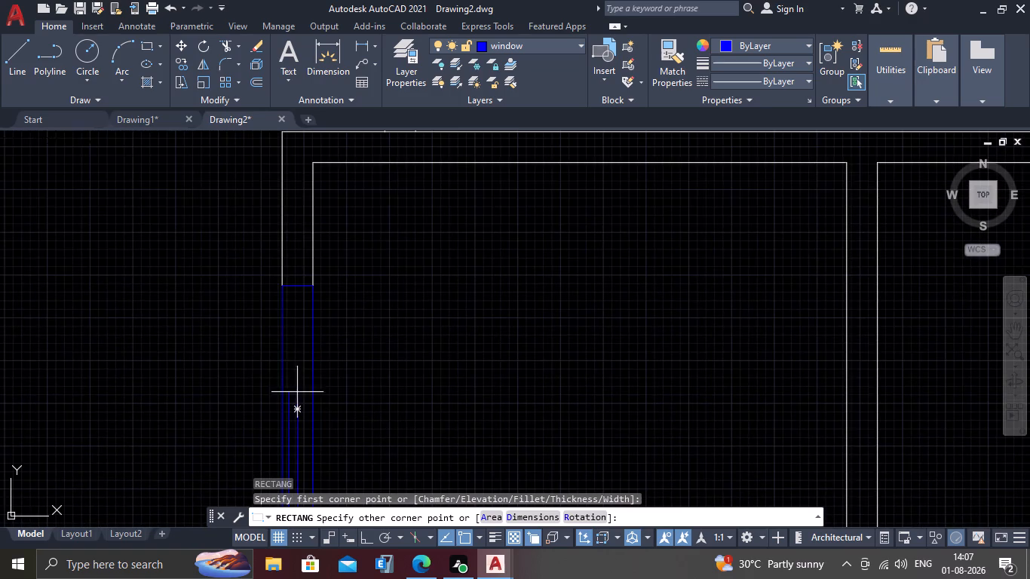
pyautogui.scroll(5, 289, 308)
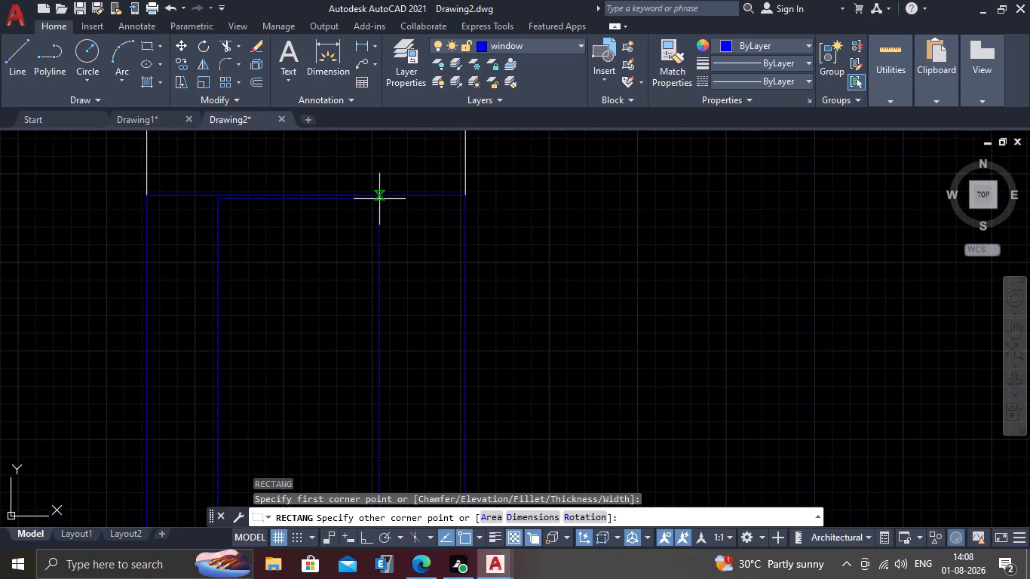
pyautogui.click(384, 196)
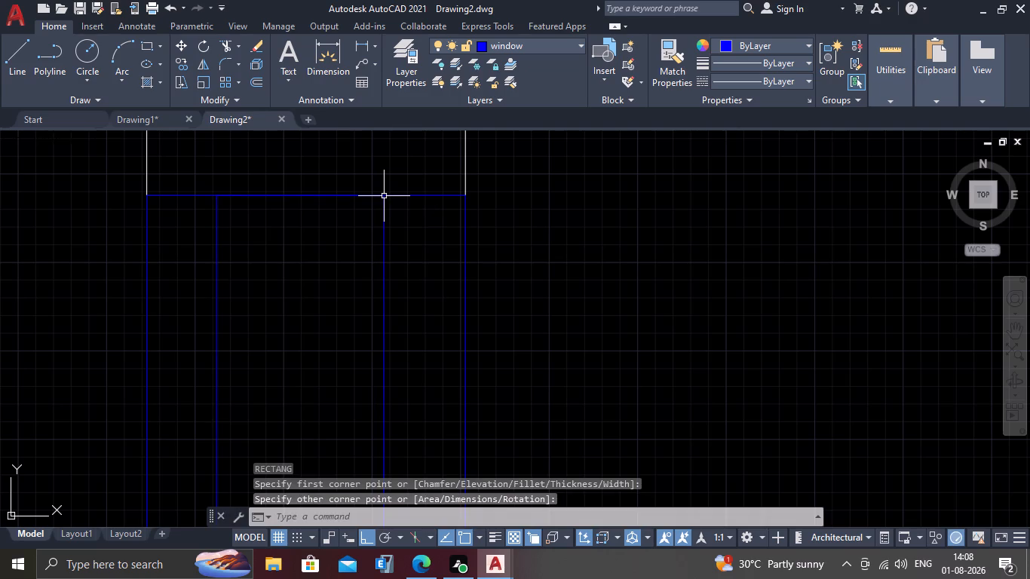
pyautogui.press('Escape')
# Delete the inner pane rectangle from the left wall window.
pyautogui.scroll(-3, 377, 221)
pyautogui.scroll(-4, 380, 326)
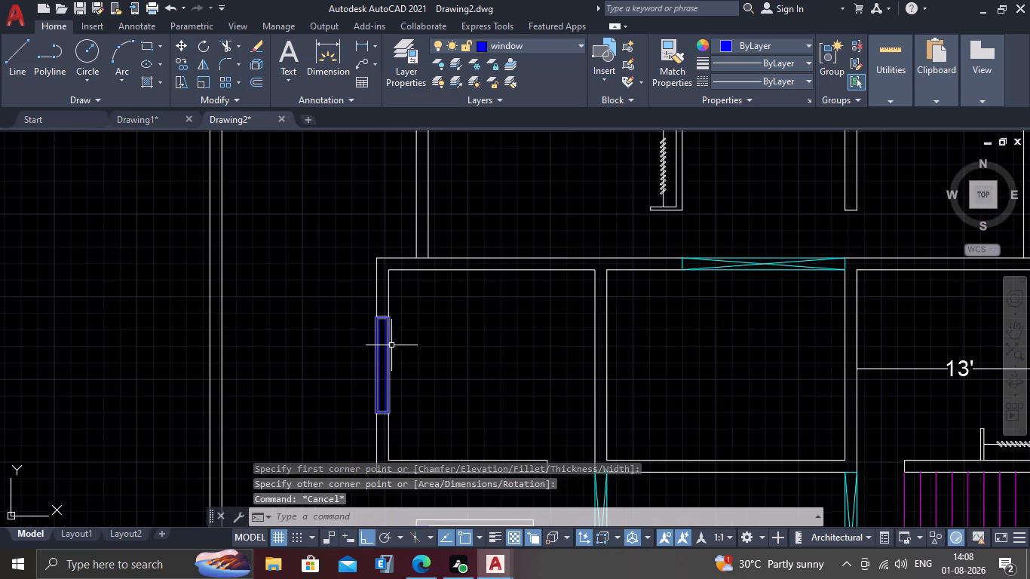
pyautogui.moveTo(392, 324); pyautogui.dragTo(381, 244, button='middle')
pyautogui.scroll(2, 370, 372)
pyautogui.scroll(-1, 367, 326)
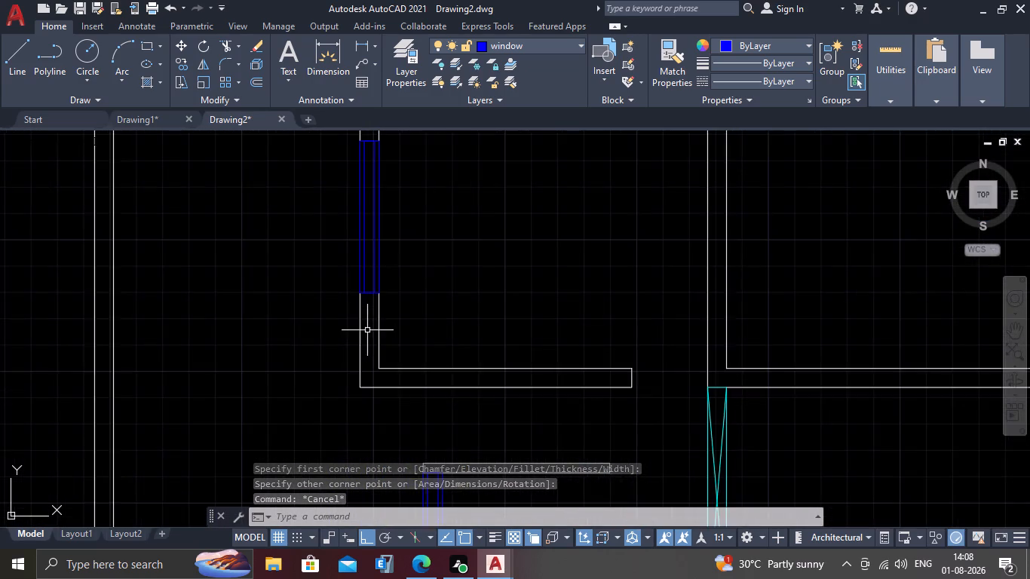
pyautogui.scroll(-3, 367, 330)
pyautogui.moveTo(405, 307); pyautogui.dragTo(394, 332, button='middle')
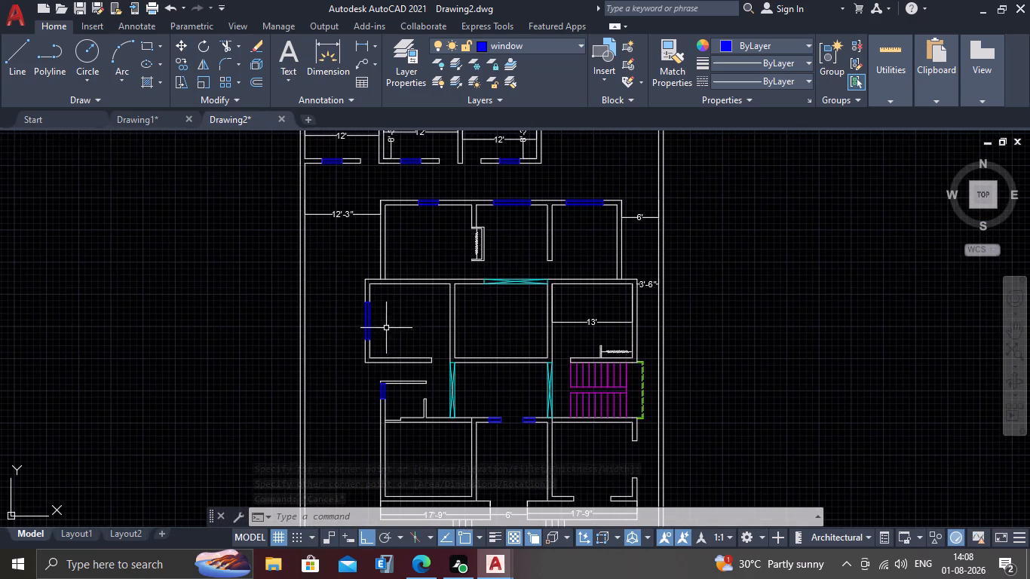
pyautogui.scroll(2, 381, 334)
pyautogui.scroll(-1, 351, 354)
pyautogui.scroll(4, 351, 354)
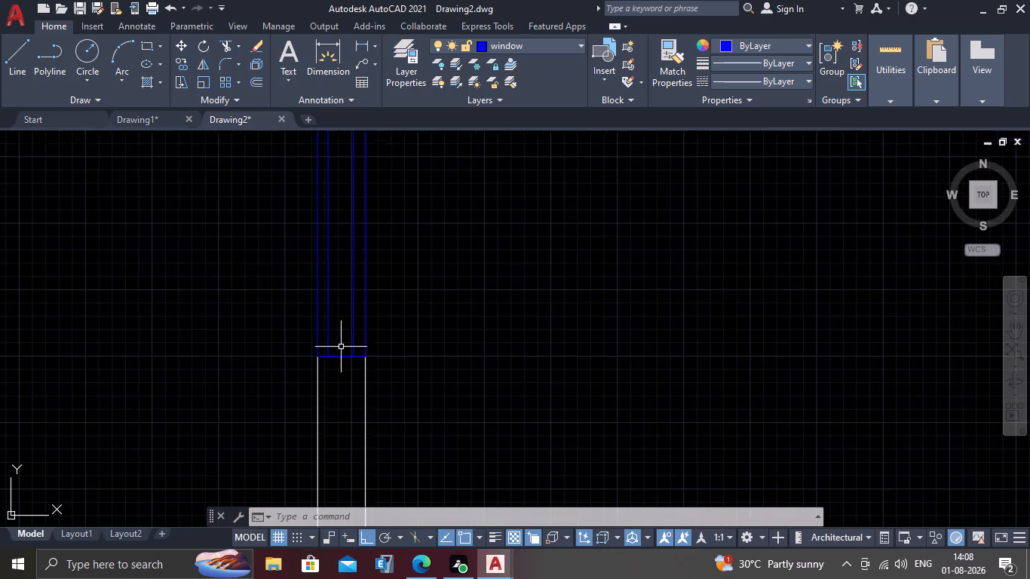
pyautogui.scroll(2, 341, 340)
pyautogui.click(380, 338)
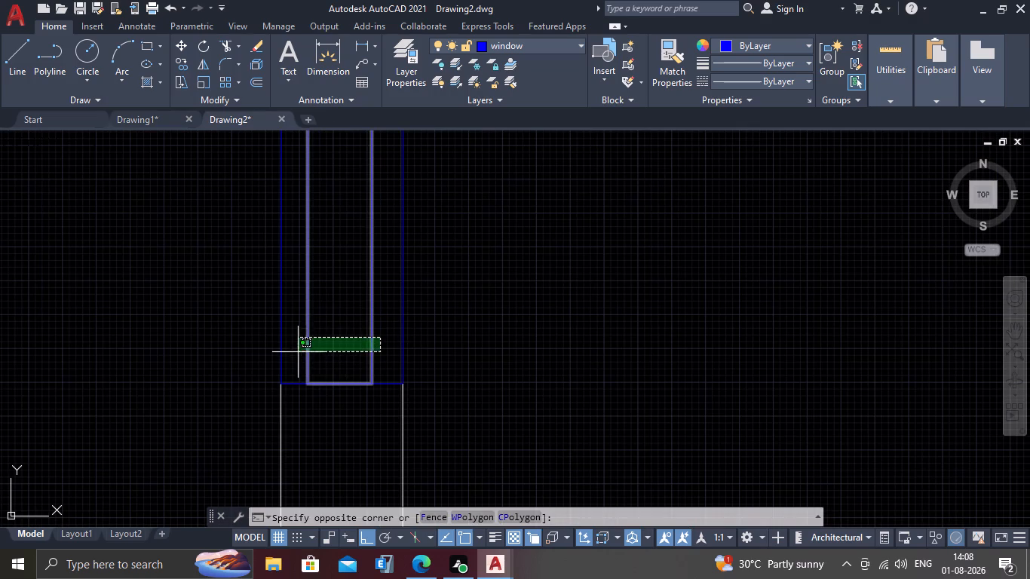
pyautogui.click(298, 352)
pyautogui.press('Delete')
# Draw a narrower, more centred inner pane rectangle in the left wall window, spanning from its lower to its upper end line.
pyautogui.write('rec')
pyautogui.press('Return')
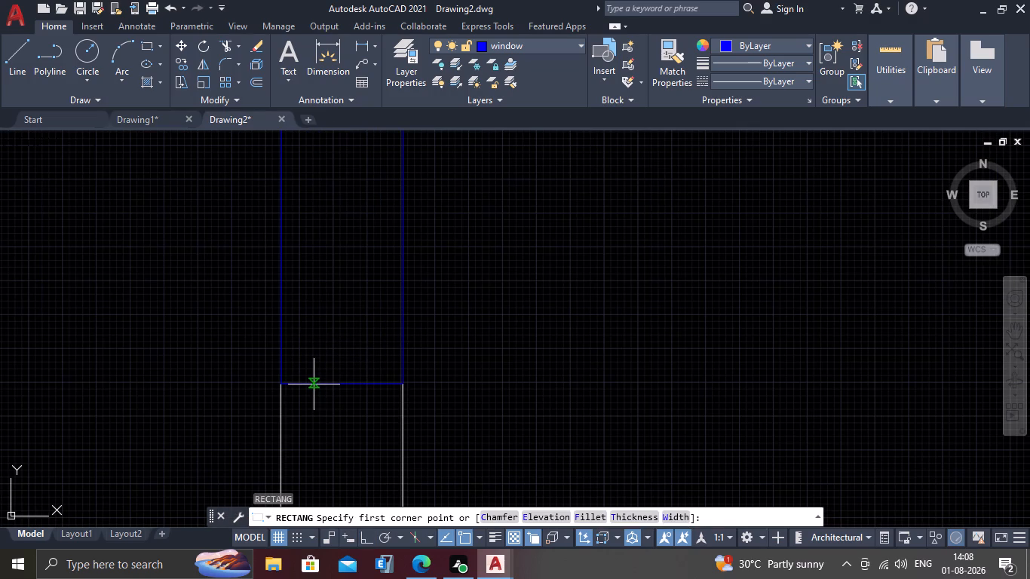
pyautogui.moveTo(315, 384); pyautogui.dragTo(315, 373)
pyautogui.scroll(-2, 322, 308)
pyautogui.moveTo(332, 302); pyautogui.dragTo(319, 417, button='middle')
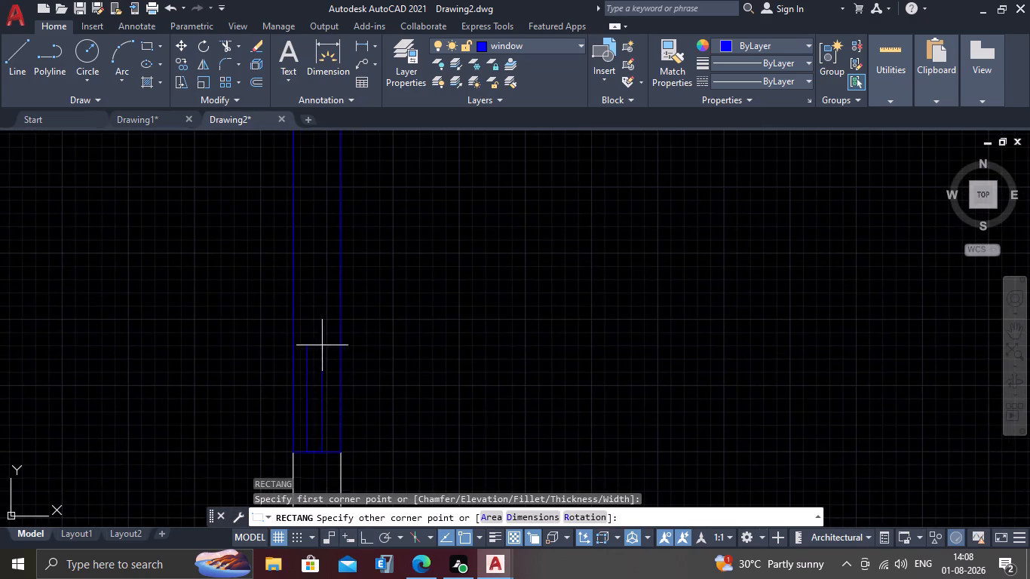
pyautogui.scroll(-2, 322, 308)
pyautogui.moveTo(318, 292); pyautogui.dragTo(312, 407, button='middle')
pyautogui.scroll(4, 325, 349)
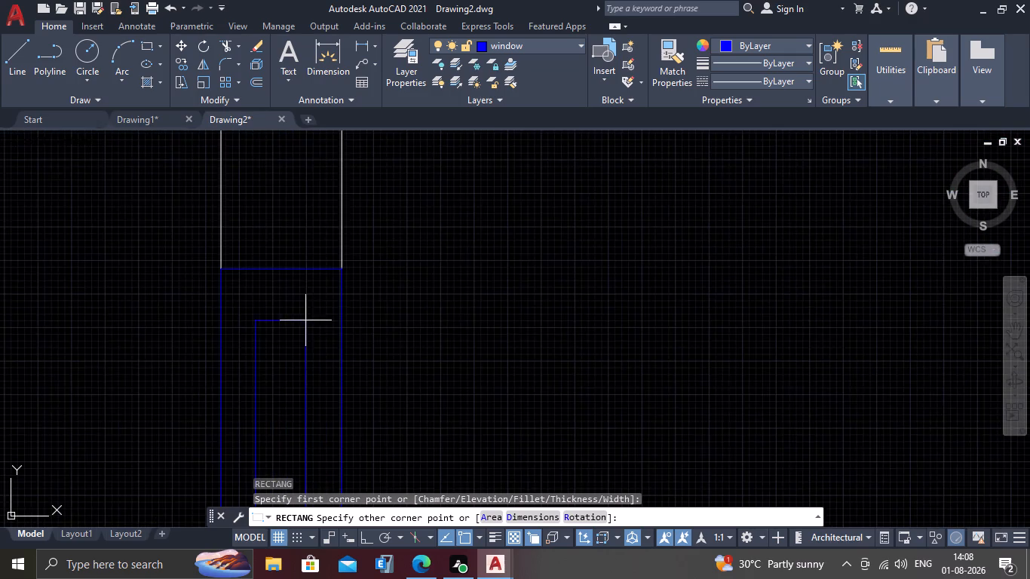
pyautogui.scroll(2, 305, 318)
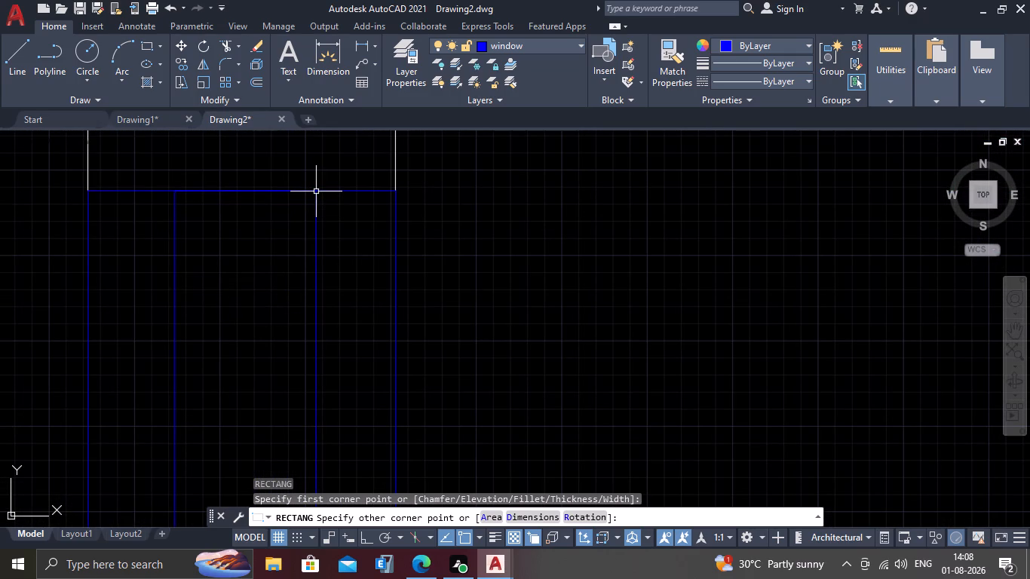
pyautogui.click(316, 191)
pyautogui.press('Escape')
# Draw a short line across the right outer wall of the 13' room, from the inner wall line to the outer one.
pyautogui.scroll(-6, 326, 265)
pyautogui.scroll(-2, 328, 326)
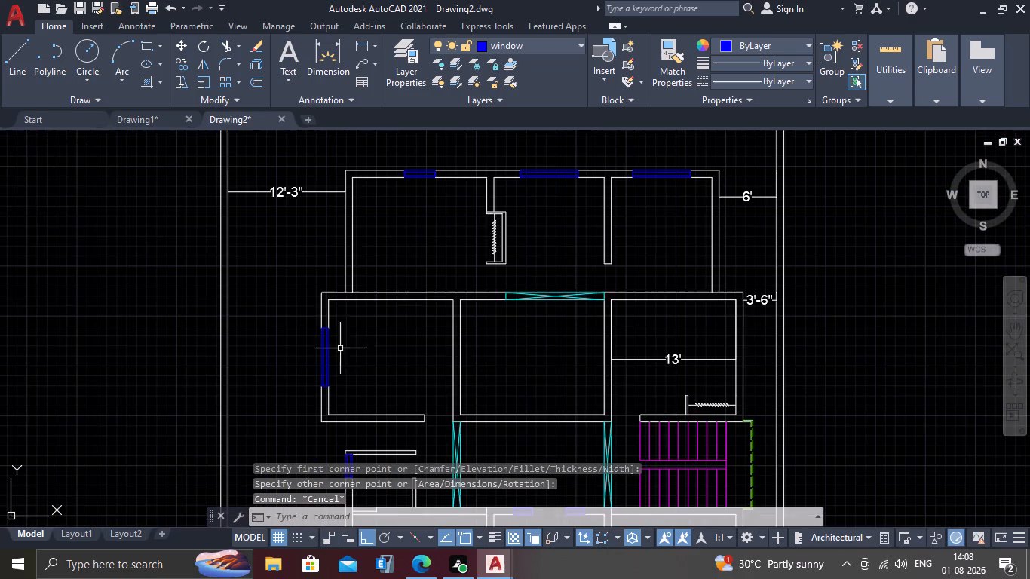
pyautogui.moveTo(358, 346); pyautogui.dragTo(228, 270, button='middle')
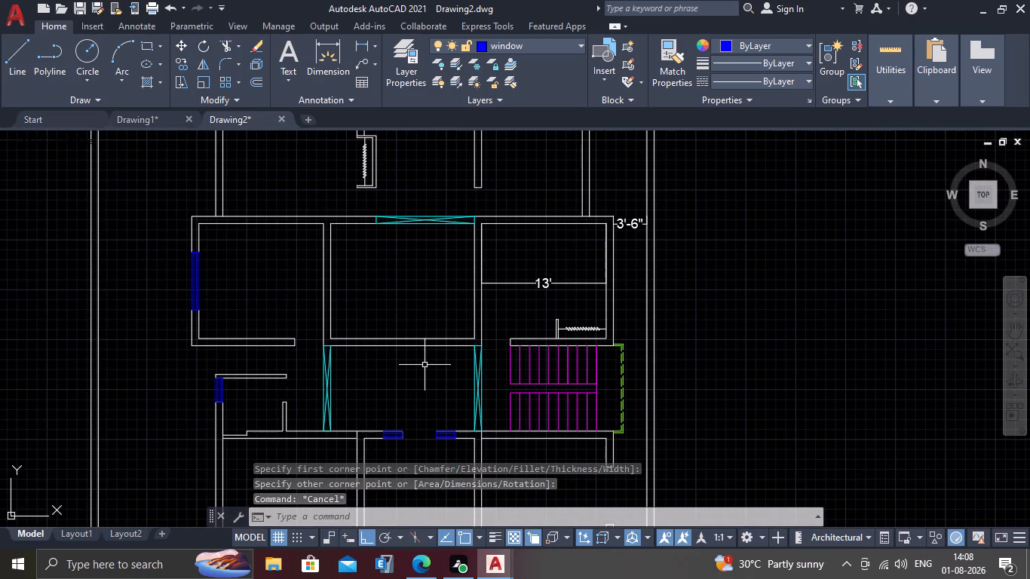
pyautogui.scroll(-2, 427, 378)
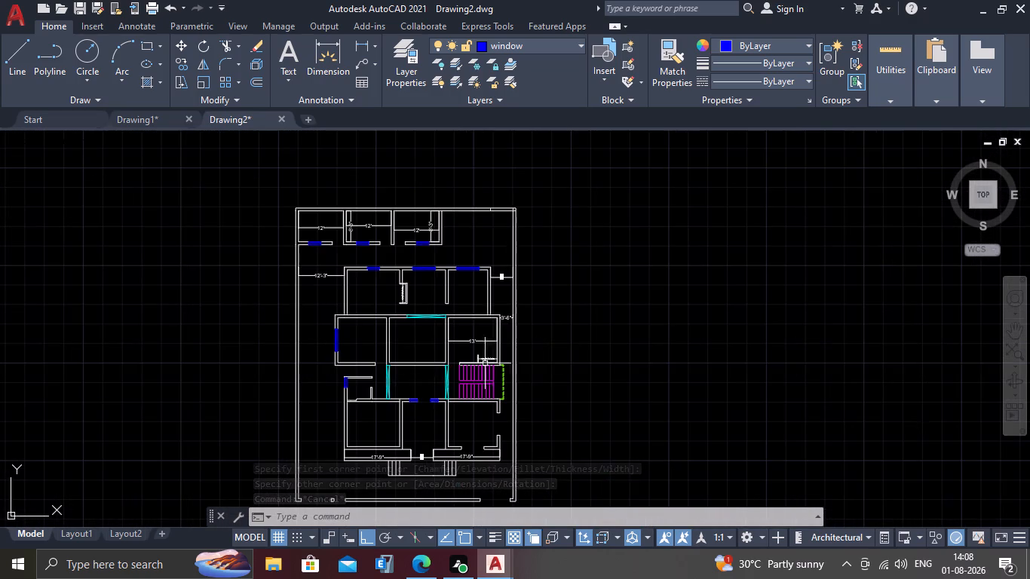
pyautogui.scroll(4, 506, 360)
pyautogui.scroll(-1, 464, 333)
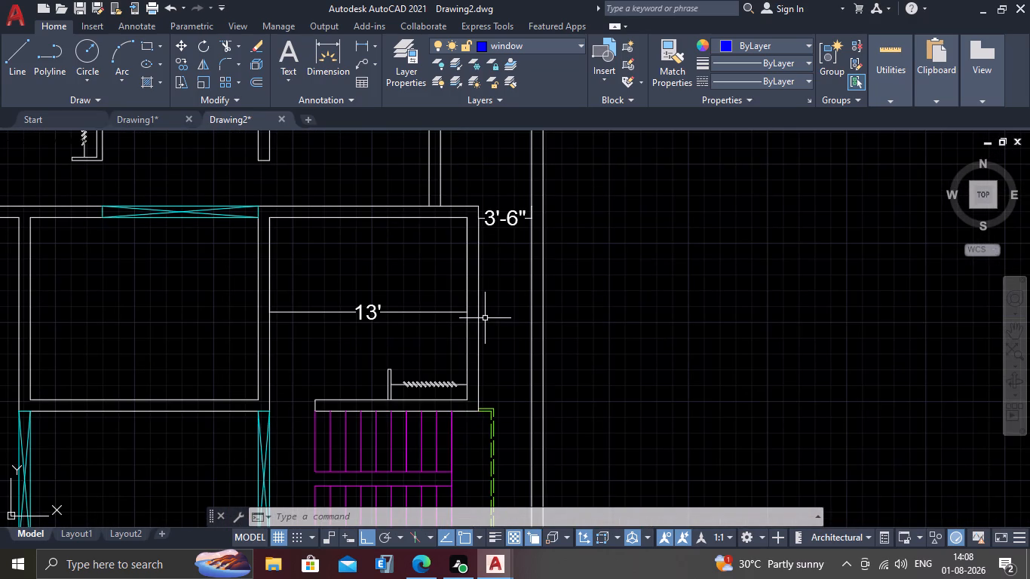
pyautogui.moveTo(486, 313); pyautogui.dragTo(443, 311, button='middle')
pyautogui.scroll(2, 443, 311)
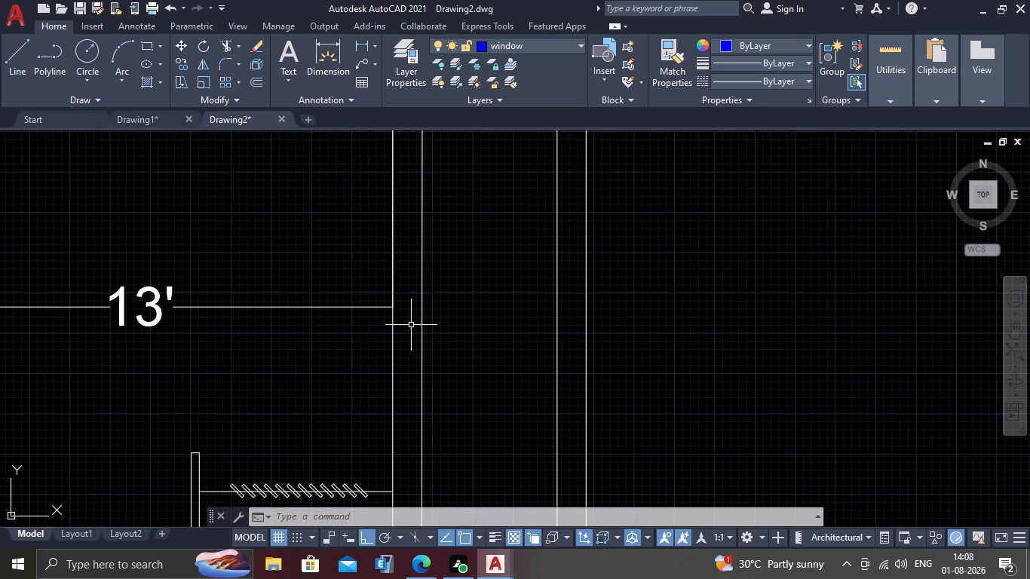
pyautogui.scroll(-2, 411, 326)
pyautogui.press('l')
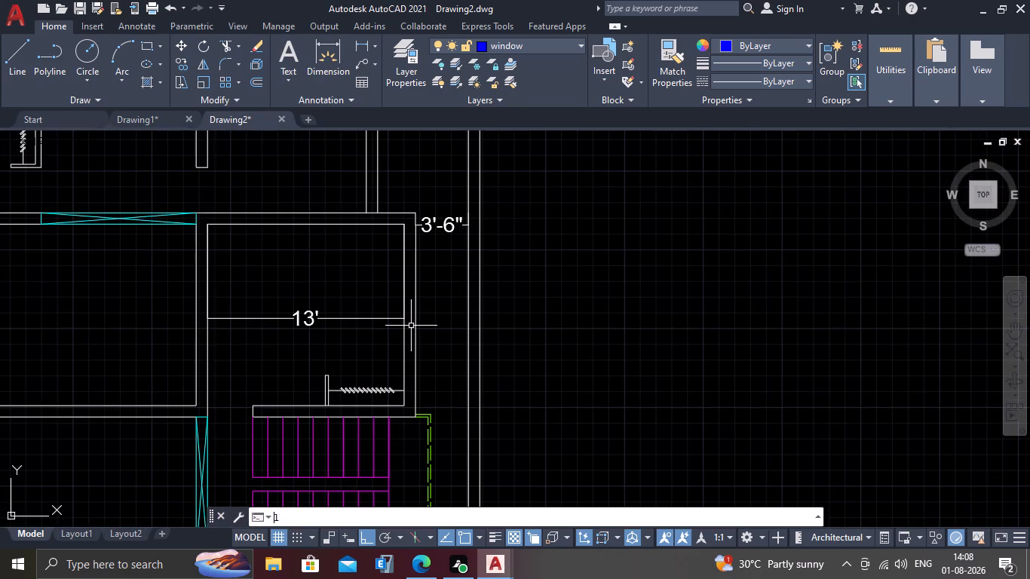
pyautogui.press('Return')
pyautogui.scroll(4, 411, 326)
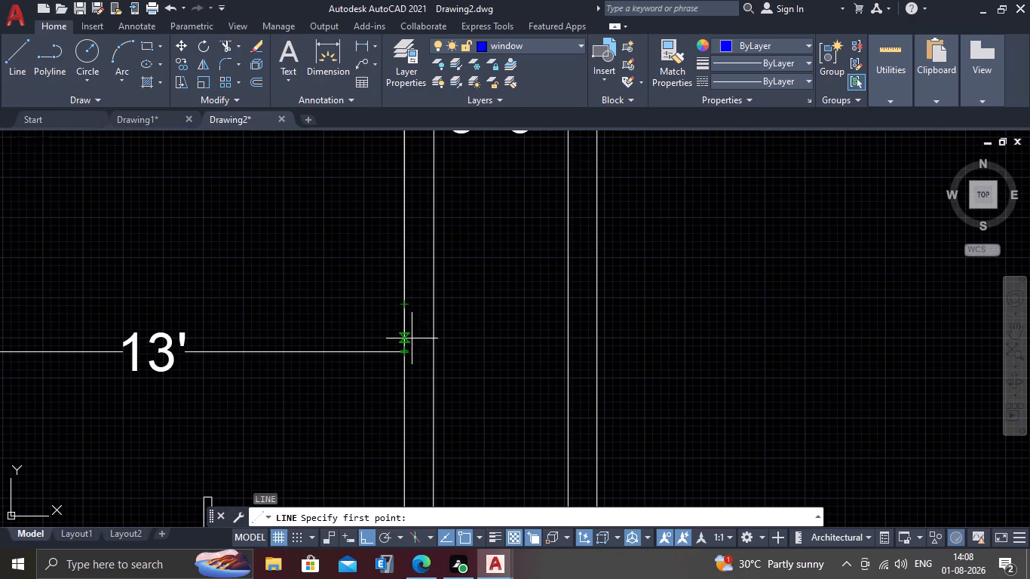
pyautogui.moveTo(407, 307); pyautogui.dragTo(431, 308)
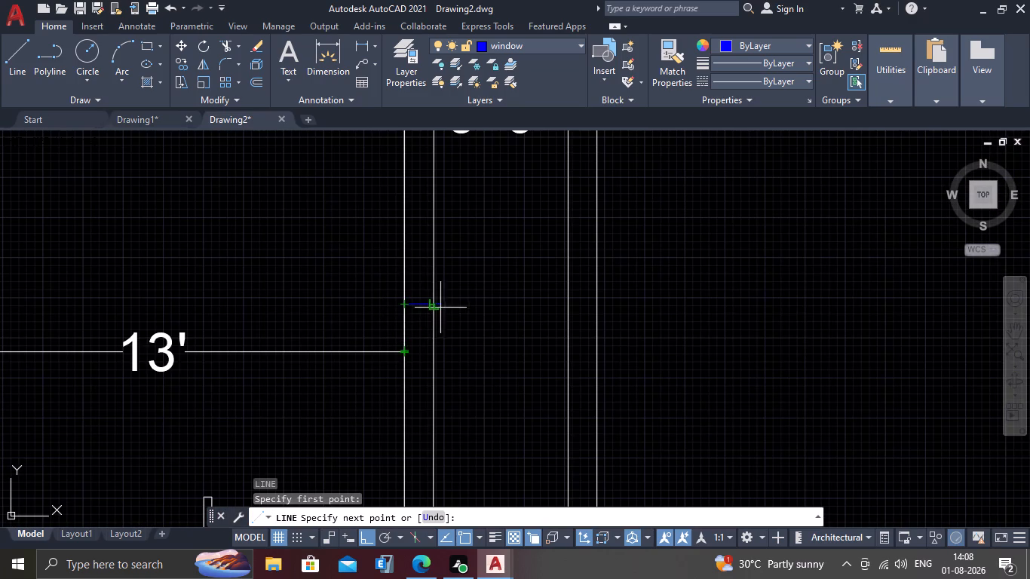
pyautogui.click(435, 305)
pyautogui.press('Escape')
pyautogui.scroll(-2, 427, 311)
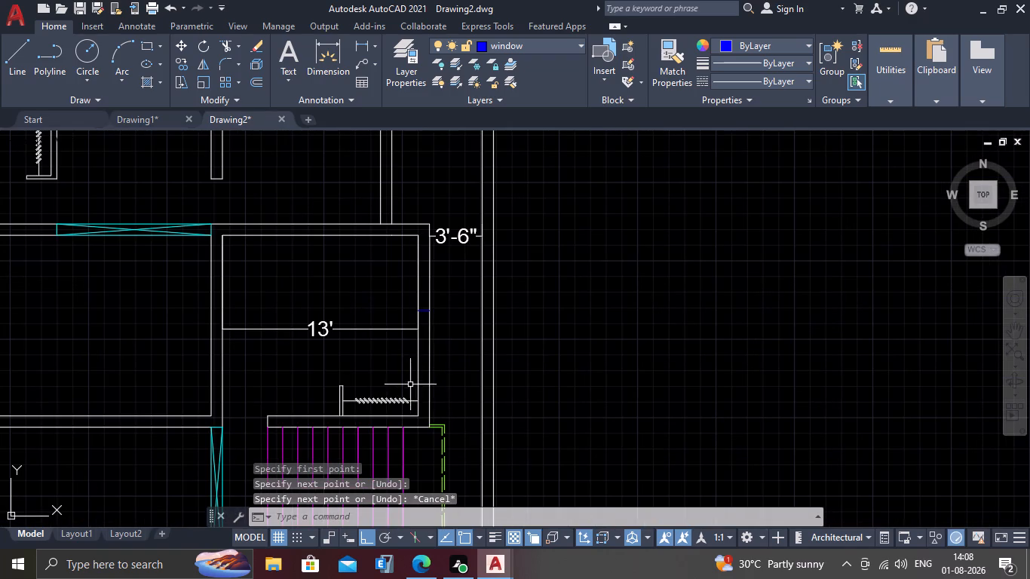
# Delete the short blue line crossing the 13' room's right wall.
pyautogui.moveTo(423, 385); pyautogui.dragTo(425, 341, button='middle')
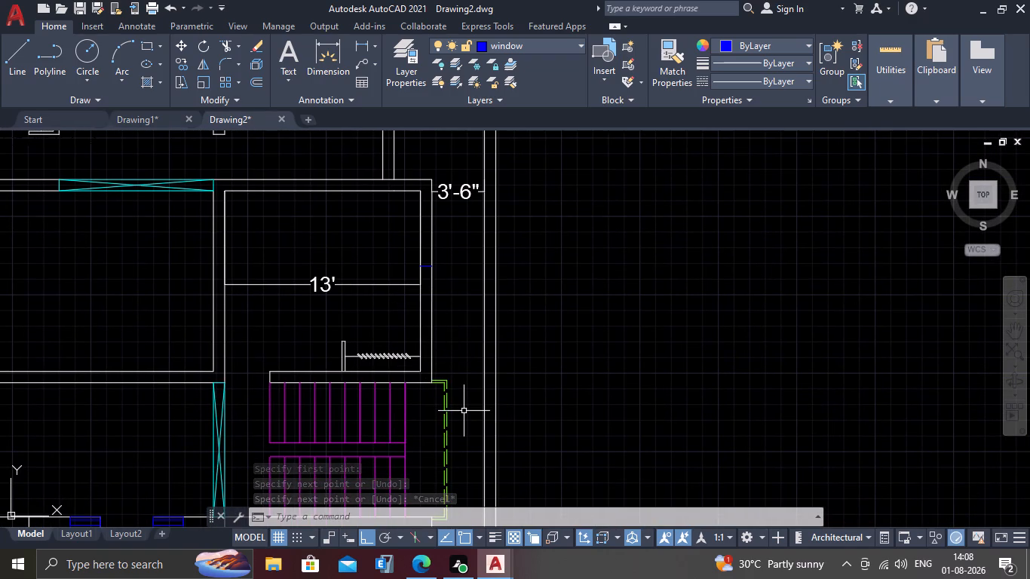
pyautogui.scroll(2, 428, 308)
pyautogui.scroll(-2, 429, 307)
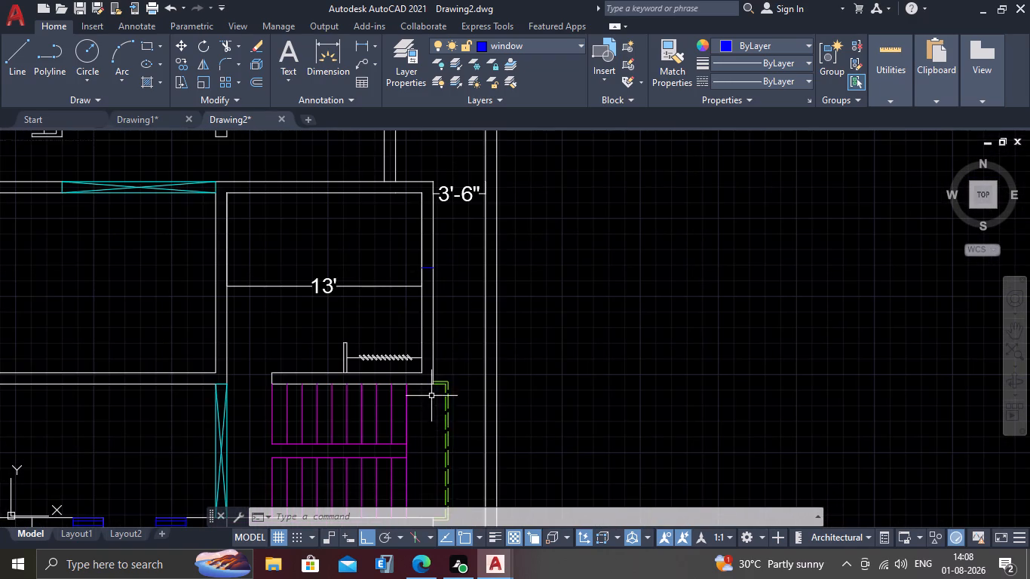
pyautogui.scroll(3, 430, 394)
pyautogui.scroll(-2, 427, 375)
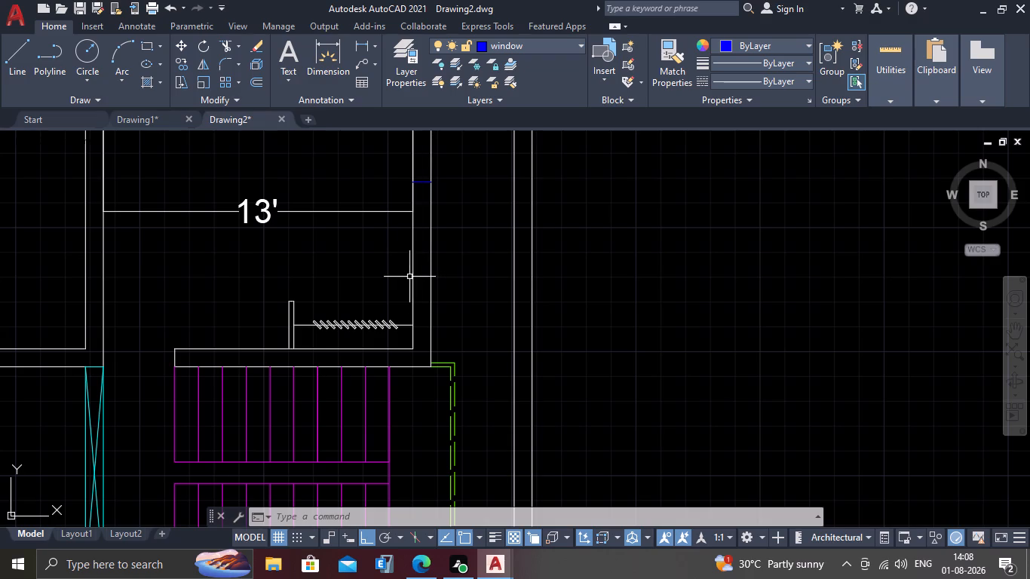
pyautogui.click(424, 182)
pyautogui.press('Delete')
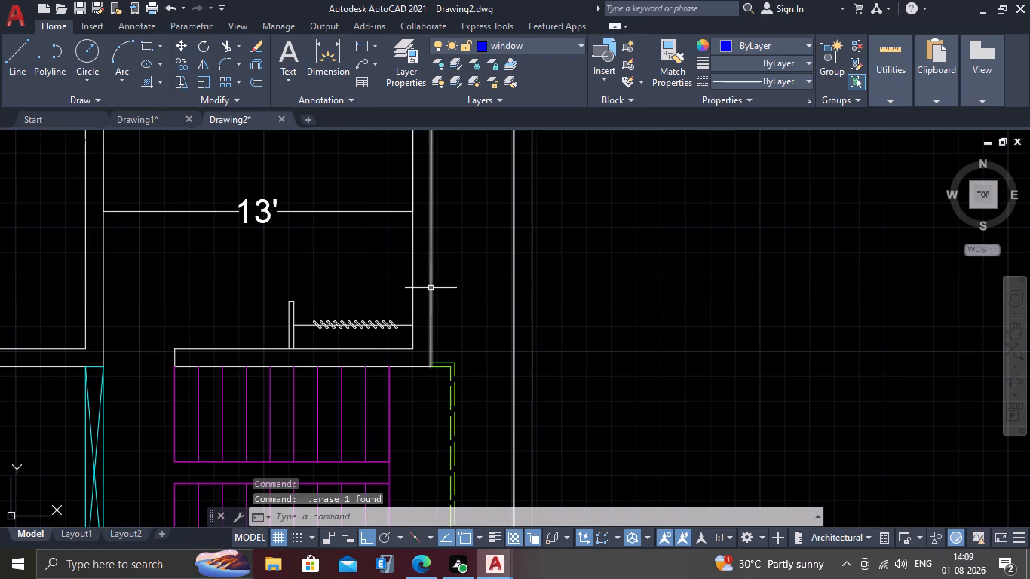
# Erase the misaligned outer line of the 13' room's right wall below the 3'-6" dimension.
pyautogui.moveTo(430, 287); pyautogui.dragTo(415, 388, button='middle')
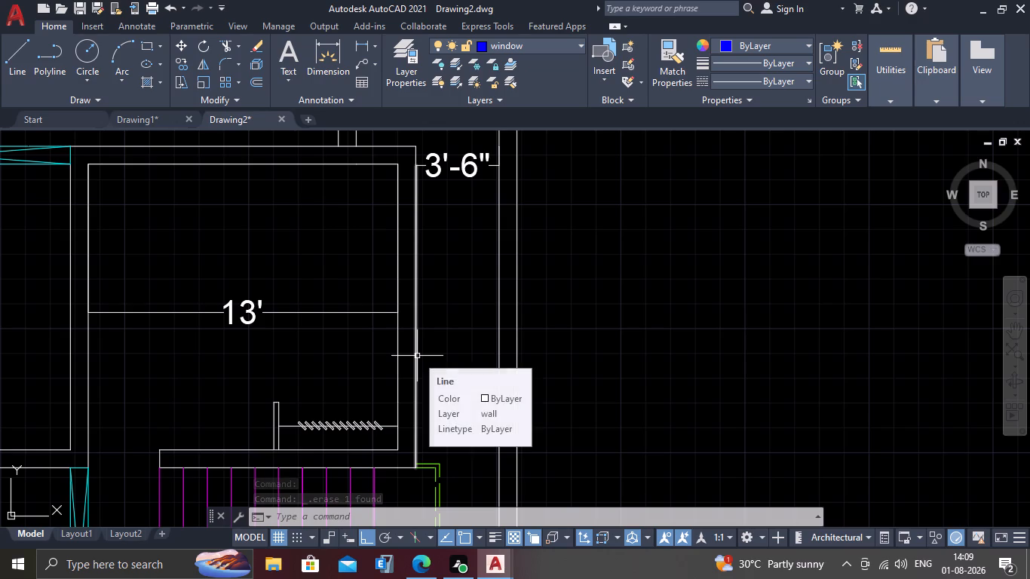
pyautogui.scroll(2, 422, 94)
pyautogui.scroll(2, 402, 234)
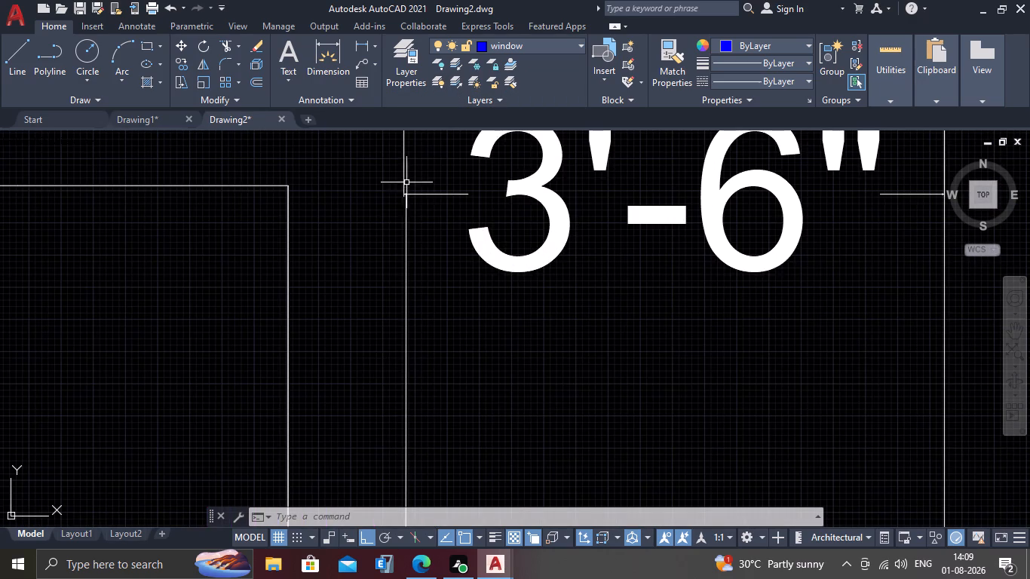
pyautogui.moveTo(414, 181); pyautogui.dragTo(415, 220, button='middle')
pyautogui.scroll(3, 411, 259)
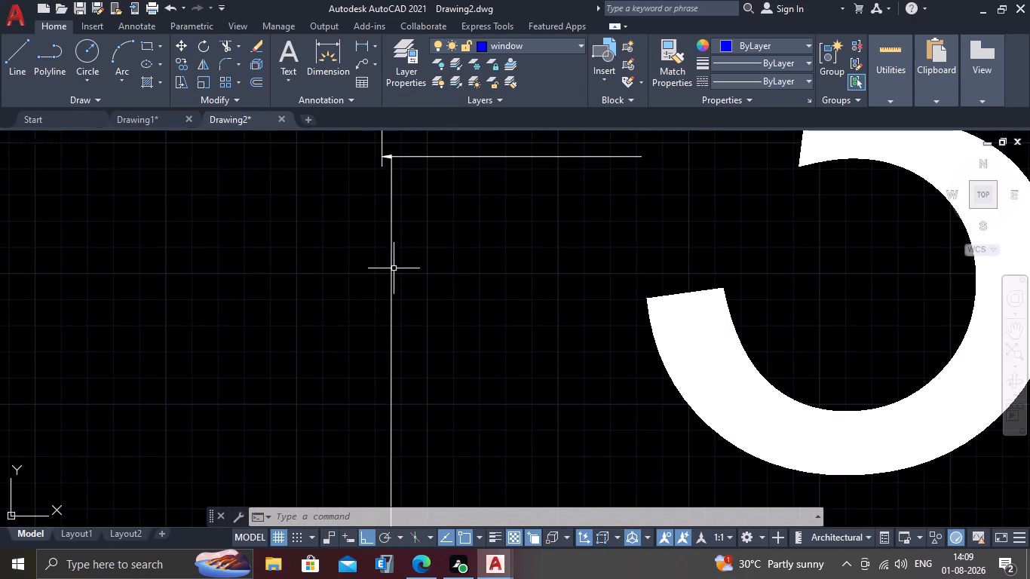
pyautogui.click(392, 269)
pyautogui.press('Delete')
pyautogui.scroll(-3, 390, 273)
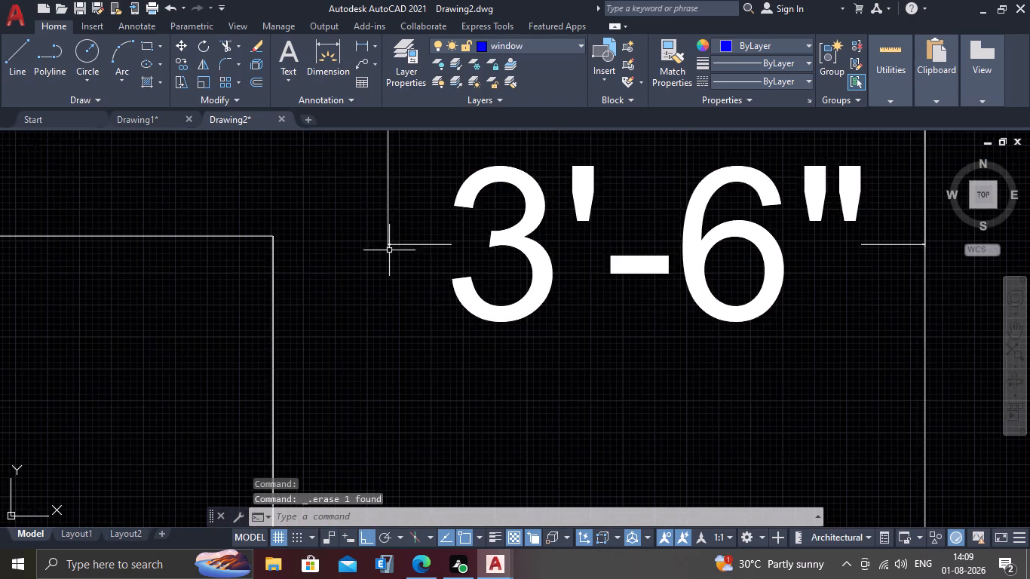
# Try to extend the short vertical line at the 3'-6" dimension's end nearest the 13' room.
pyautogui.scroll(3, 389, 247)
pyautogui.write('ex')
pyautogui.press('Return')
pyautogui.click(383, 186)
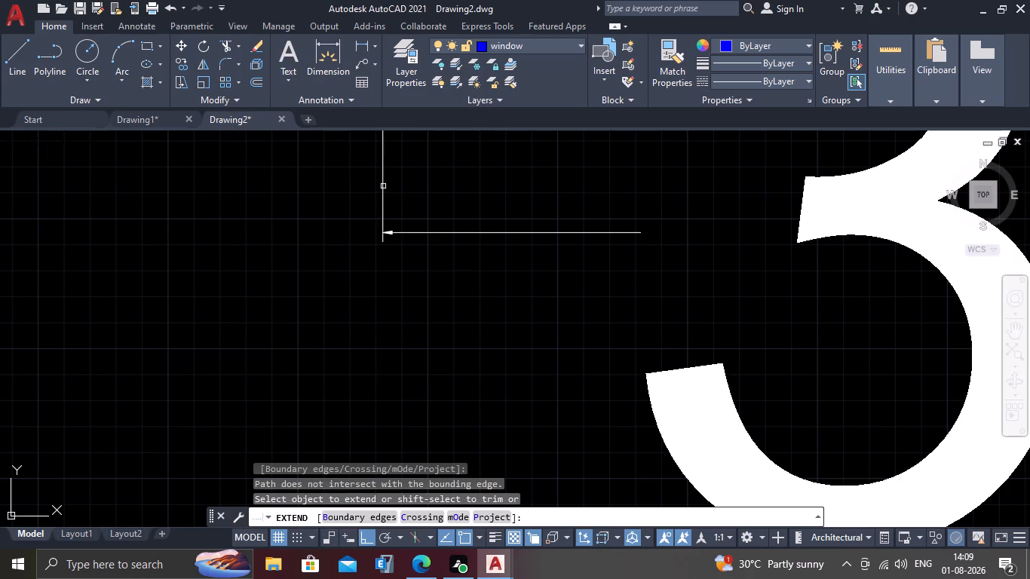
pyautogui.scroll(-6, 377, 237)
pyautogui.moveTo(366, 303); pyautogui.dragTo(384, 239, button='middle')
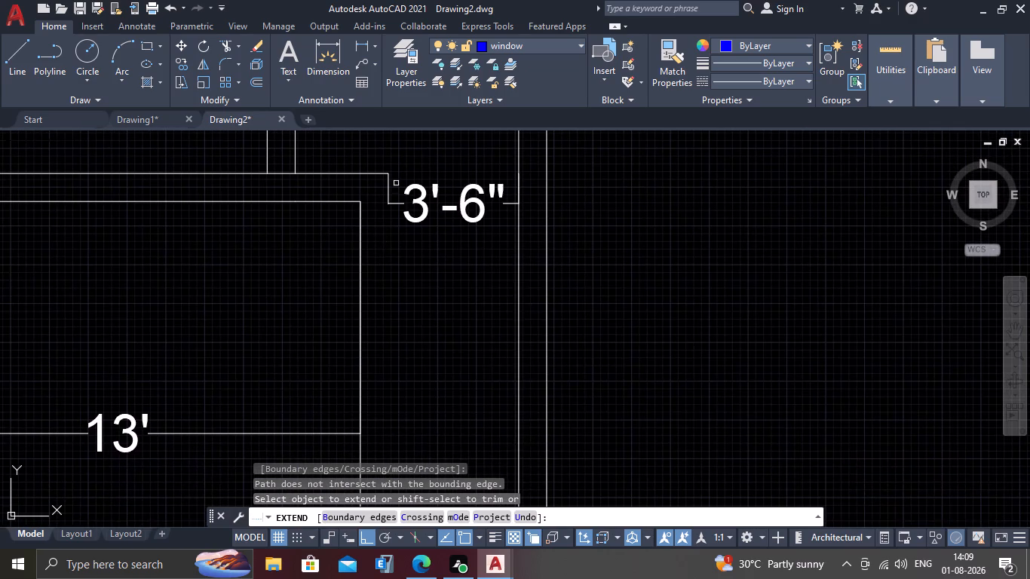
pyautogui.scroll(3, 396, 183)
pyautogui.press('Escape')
# Delete the 3'-6" dimension between the 13' room's upper outer corner and the boundary wall.
pyautogui.click(486, 265)
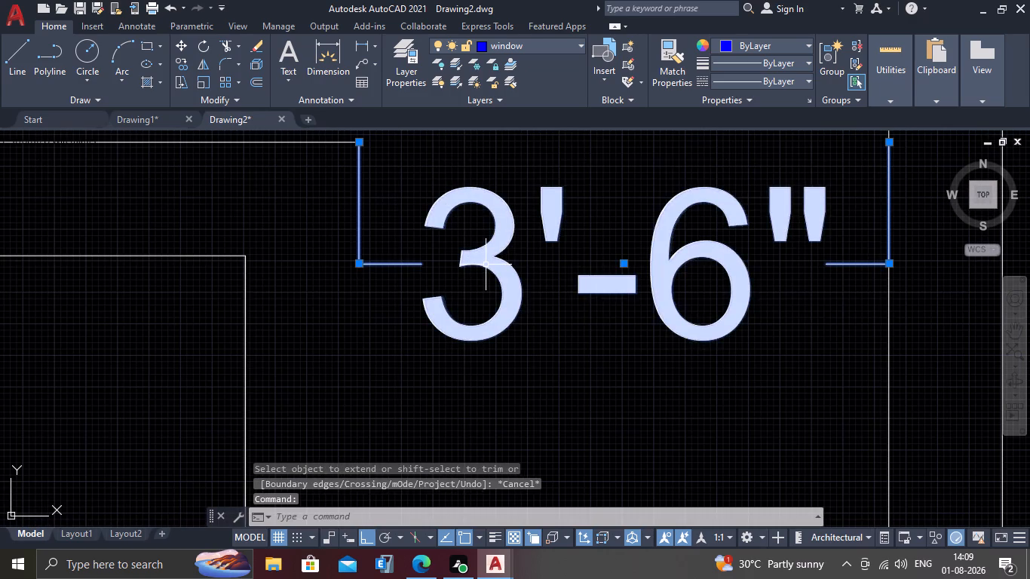
pyautogui.press('Delete')
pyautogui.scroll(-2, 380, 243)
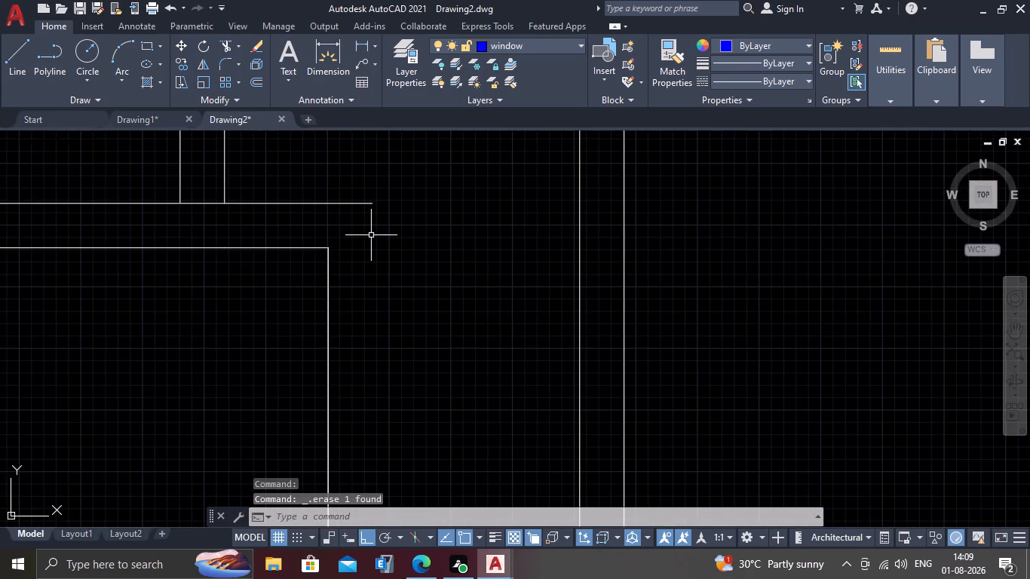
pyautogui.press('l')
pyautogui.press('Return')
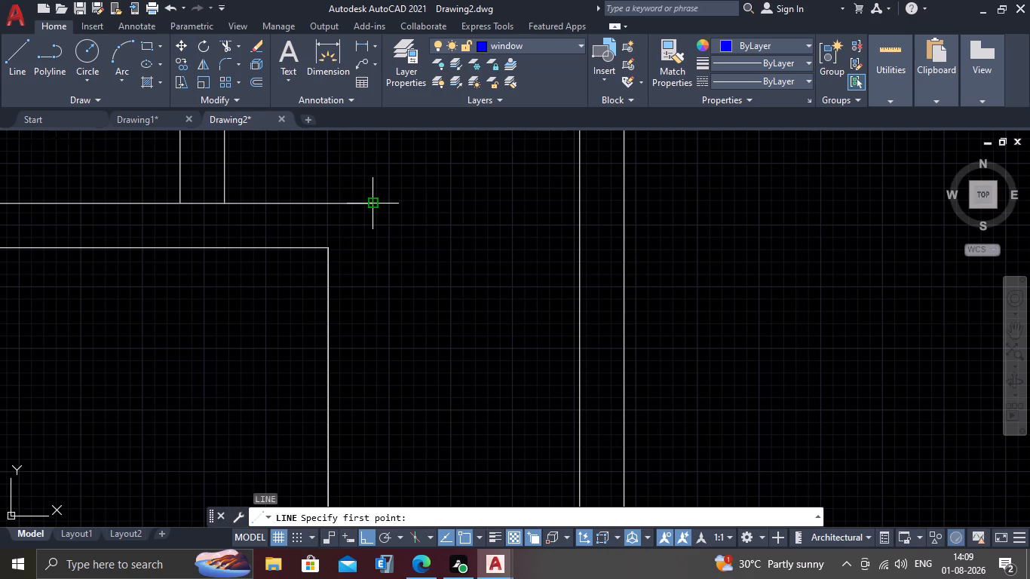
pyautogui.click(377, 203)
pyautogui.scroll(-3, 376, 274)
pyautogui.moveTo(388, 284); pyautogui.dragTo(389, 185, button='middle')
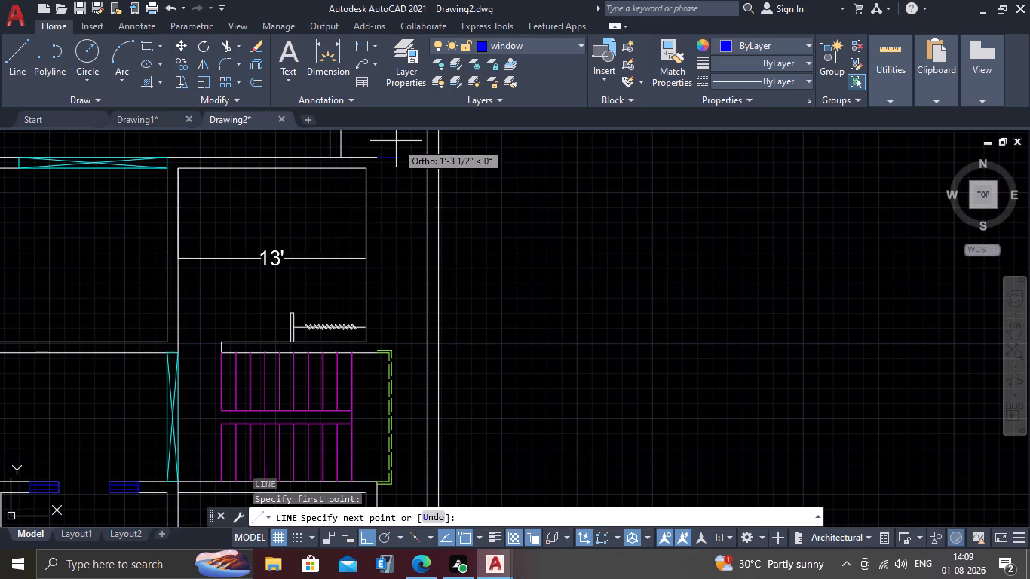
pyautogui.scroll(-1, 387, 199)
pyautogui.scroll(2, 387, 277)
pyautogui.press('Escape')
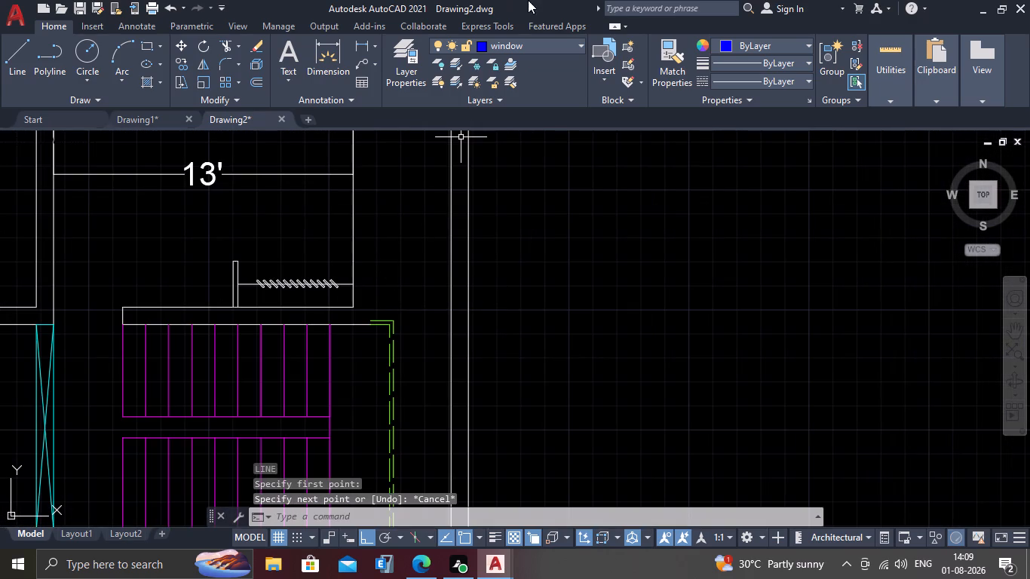
# On the wall layer, draw the 13' room's right outer wall line from the staircase-side corner up to the top wall's outer line end.
pyautogui.click(519, 41)
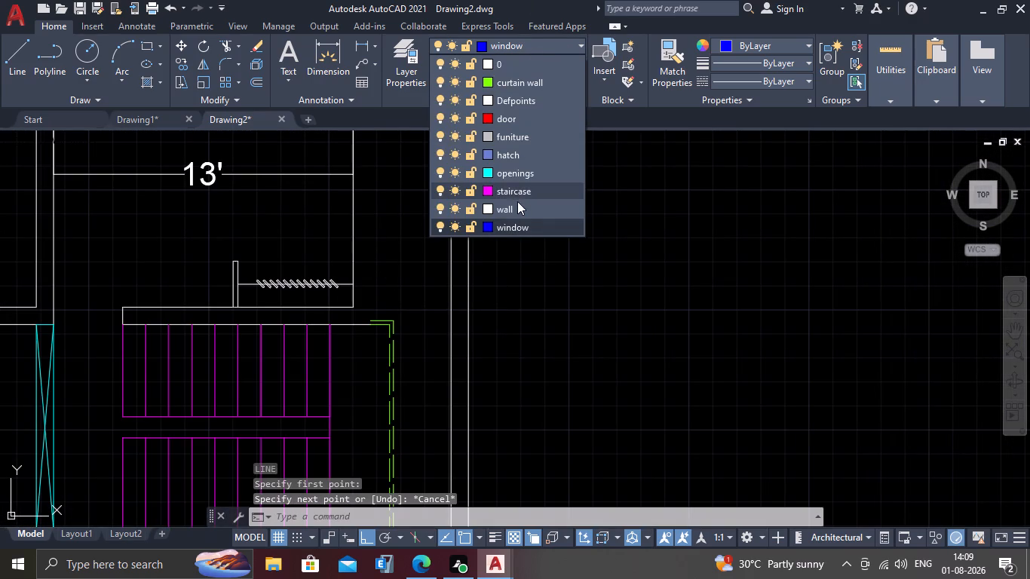
pyautogui.click(516, 210)
pyautogui.moveTo(382, 213); pyautogui.dragTo(366, 316, button='middle')
pyautogui.press('l')
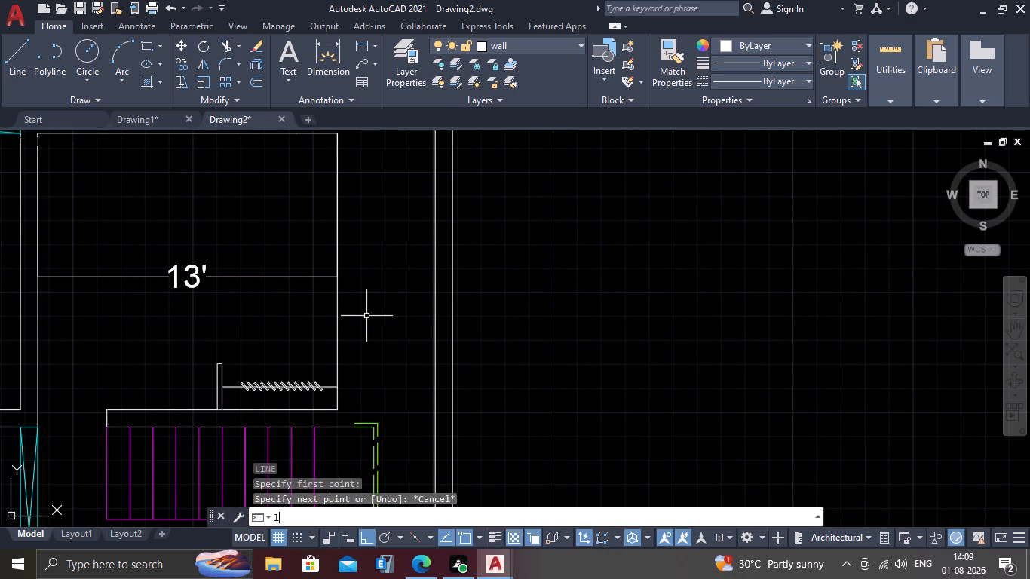
pyautogui.press('Return')
pyautogui.scroll(4, 355, 421)
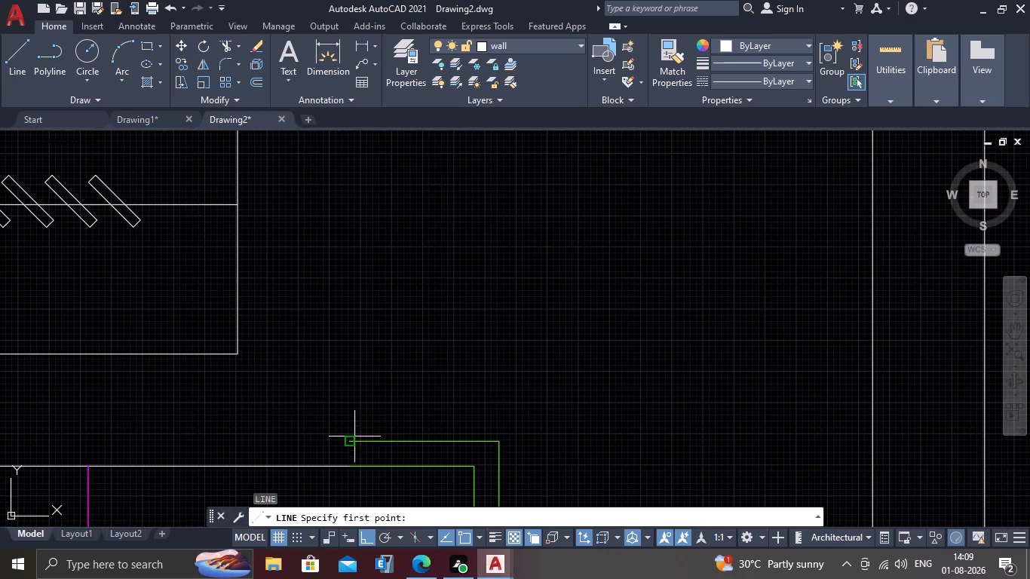
pyautogui.click(350, 466)
pyautogui.scroll(-3, 350, 373)
pyautogui.moveTo(369, 345); pyautogui.dragTo(370, 370, button='middle')
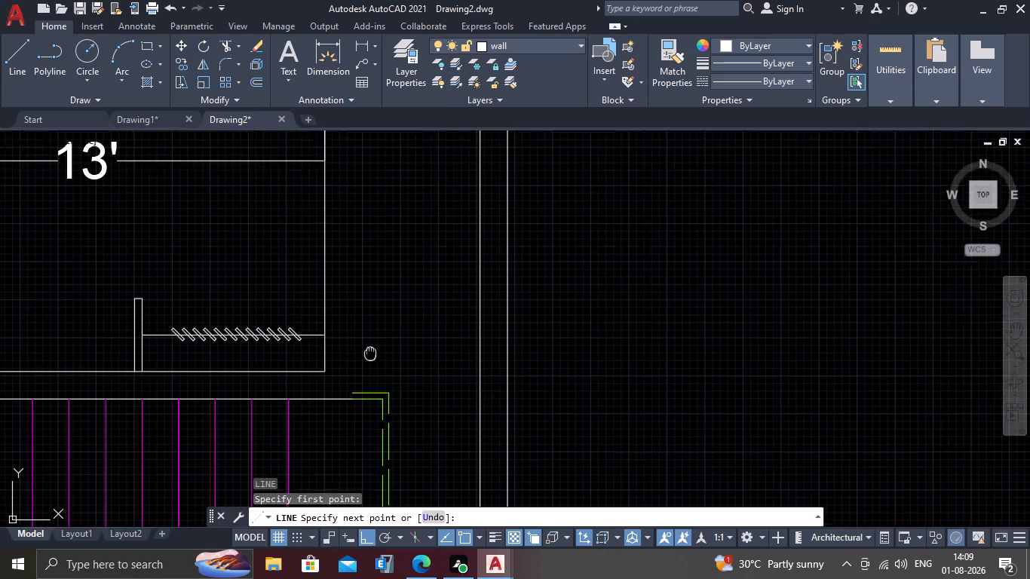
pyautogui.moveTo(370, 370); pyautogui.dragTo(366, 458, button='middle')
pyautogui.moveTo(354, 268); pyautogui.dragTo(310, 506, button='middle')
pyautogui.scroll(-2, 309, 507)
pyautogui.scroll(1, 308, 445)
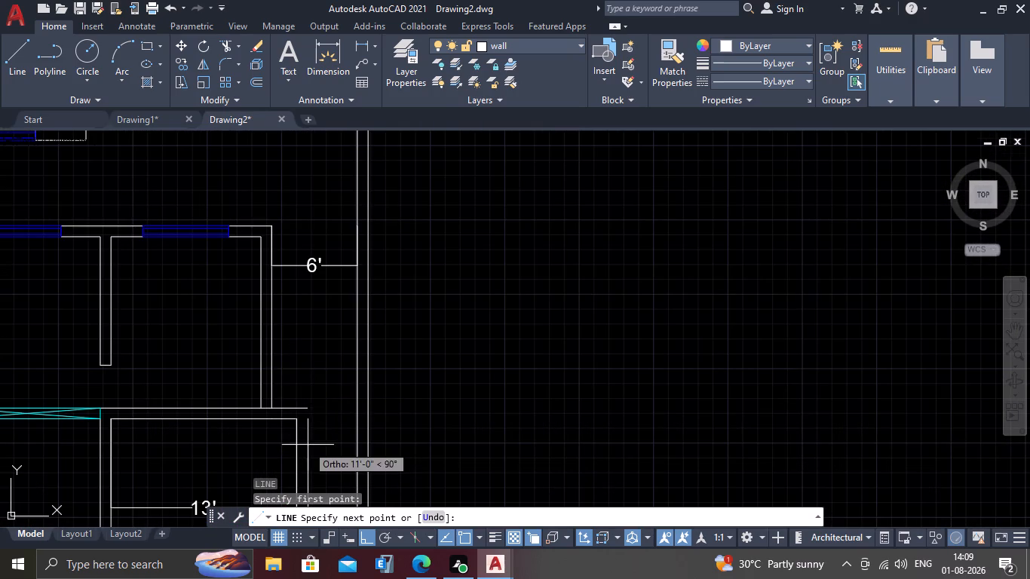
pyautogui.scroll(2, 308, 445)
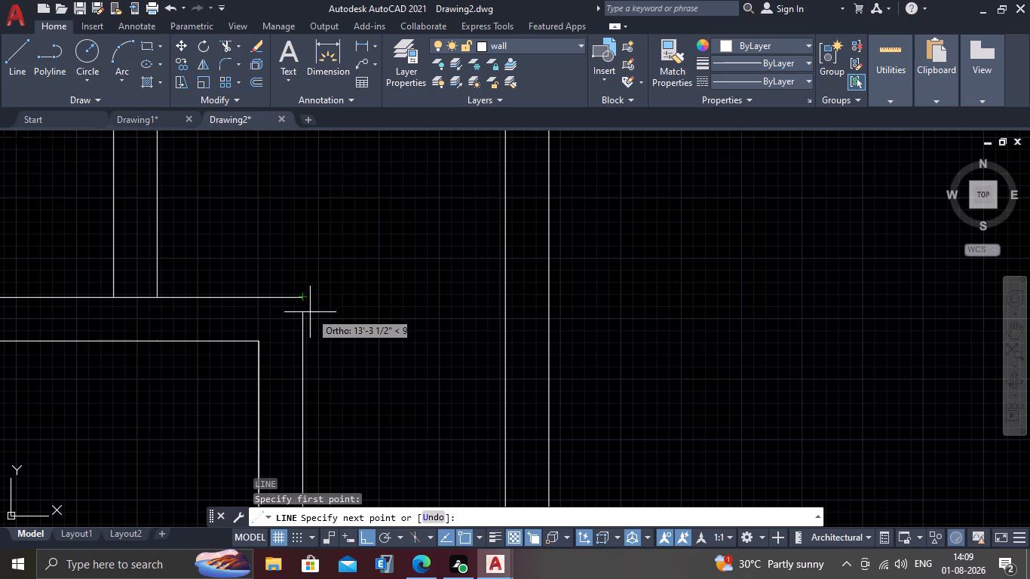
pyautogui.scroll(3, 304, 309)
pyautogui.click(290, 265)
pyautogui.press('Escape')
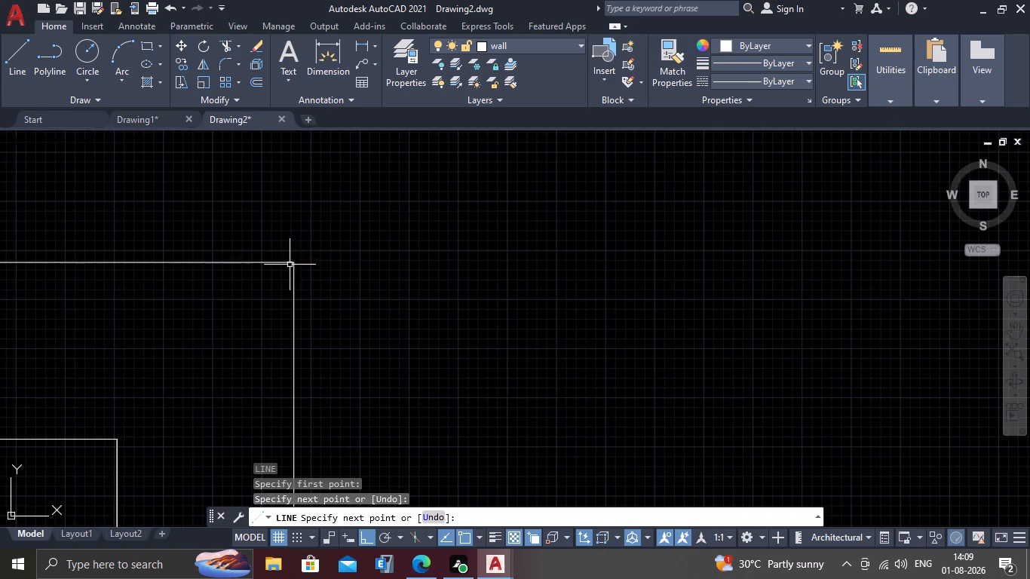
# On the window layer, draw a short line across the 13' room's right wall from the outer line's midpoint to the inner line.
pyautogui.scroll(-6, 304, 256)
pyautogui.moveTo(291, 345); pyautogui.dragTo(326, 233, button='middle')
pyautogui.scroll(1, 355, 329)
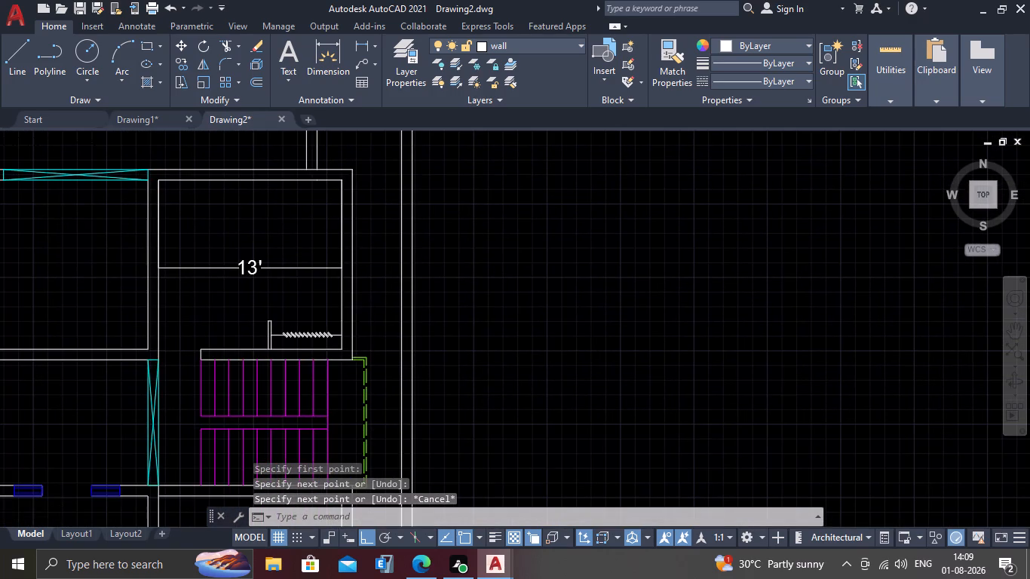
pyautogui.click(534, 41)
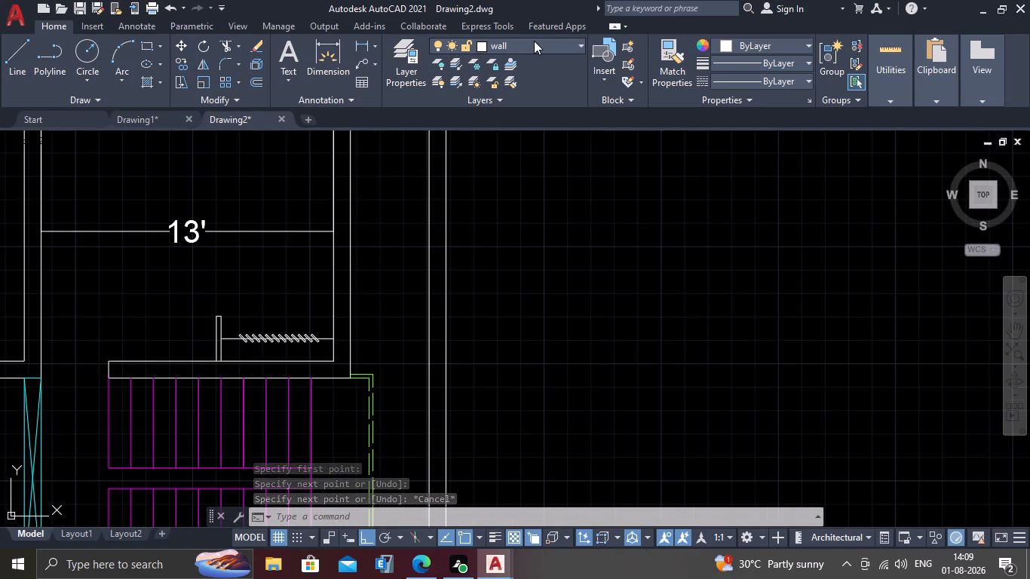
pyautogui.click(518, 225)
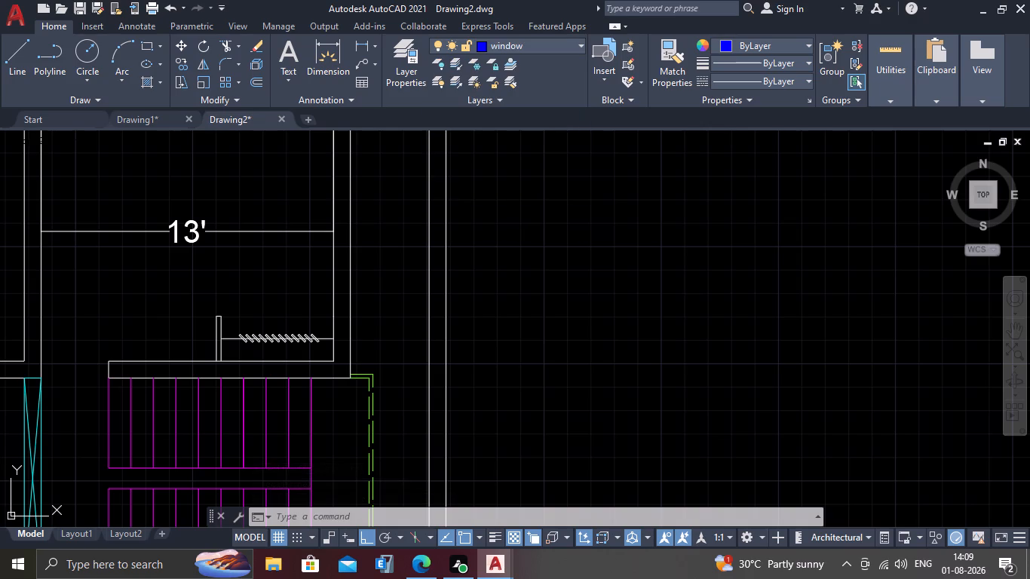
pyautogui.press('l')
pyautogui.press('Return')
pyautogui.click(350, 230)
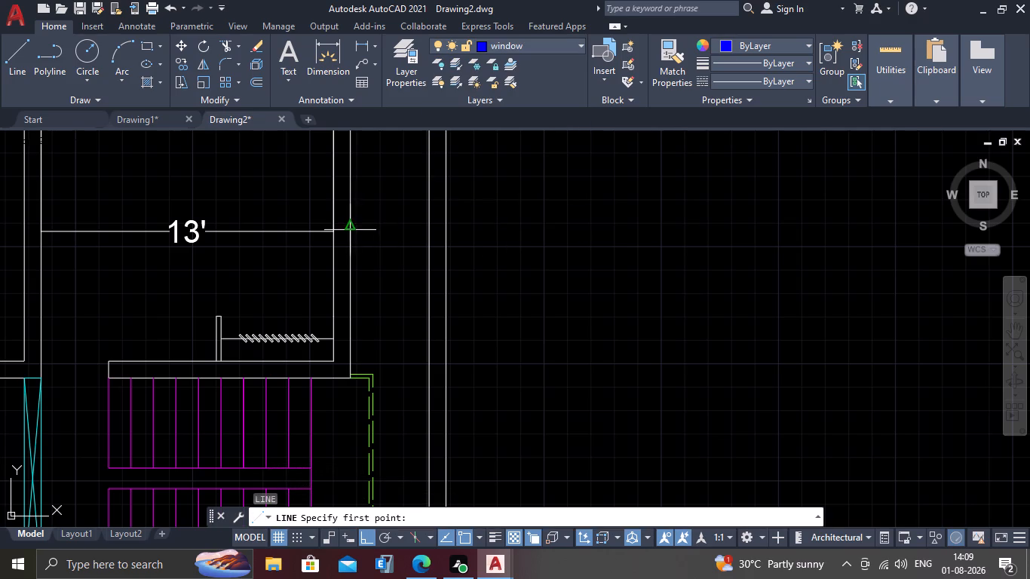
pyautogui.scroll(2, 336, 223)
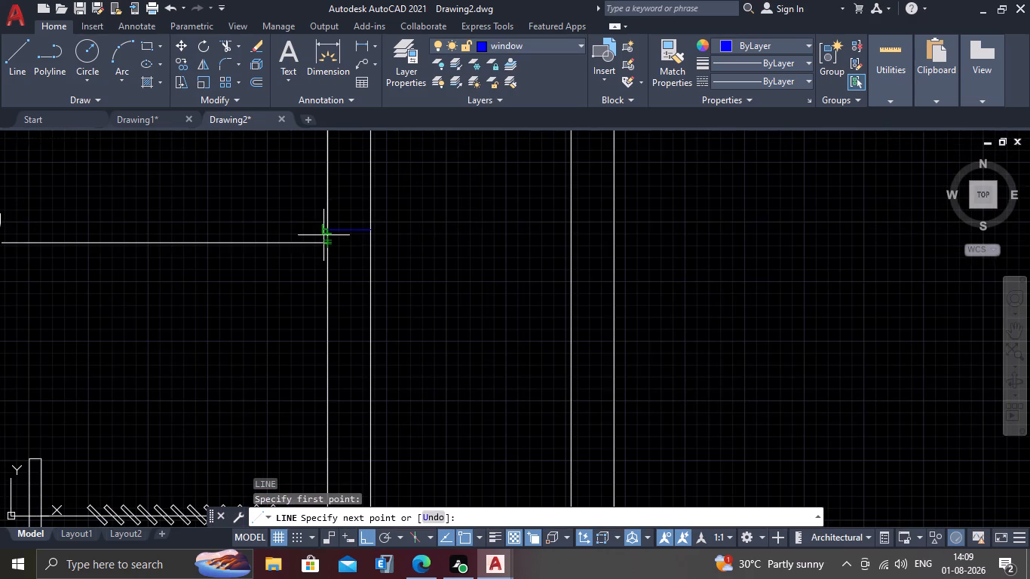
pyautogui.scroll(5, 321, 235)
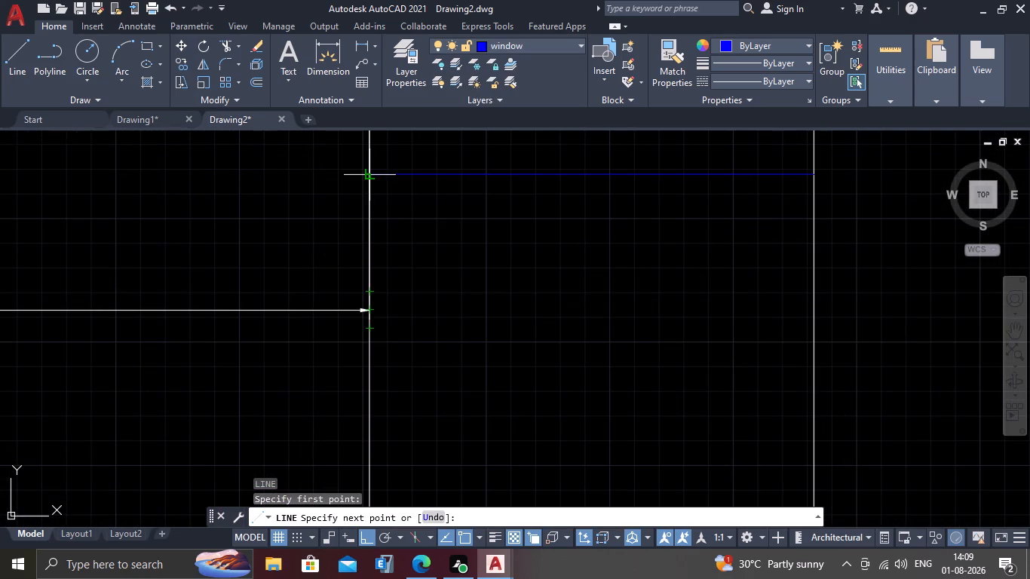
pyautogui.click(369, 176)
pyautogui.press('Escape')
# Offset the short window line 3' upward and 3' downward along the 13' room's right wall.
pyautogui.scroll(-3, 372, 188)
pyautogui.moveTo(418, 229); pyautogui.dragTo(409, 252, button='middle')
pyautogui.press('o')
pyautogui.press('Return')
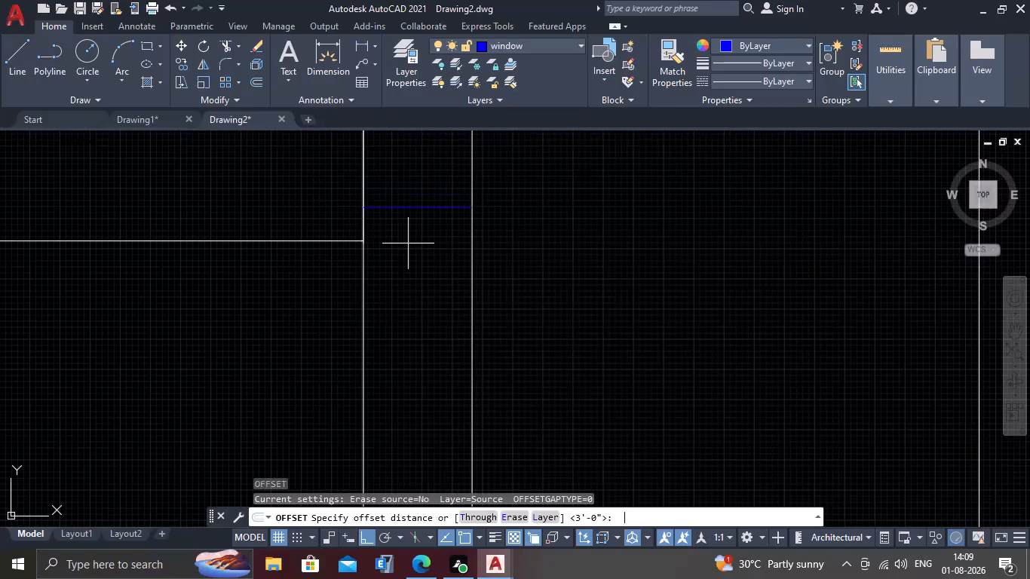
pyautogui.write("3'")
pyautogui.press('Return')
pyautogui.moveTo(400, 210); pyautogui.dragTo(403, 219)
pyautogui.click(418, 280)
pyautogui.moveTo(419, 210); pyautogui.dragTo(418, 200)
pyautogui.click(417, 172)
pyautogui.scroll(-4, 418, 193)
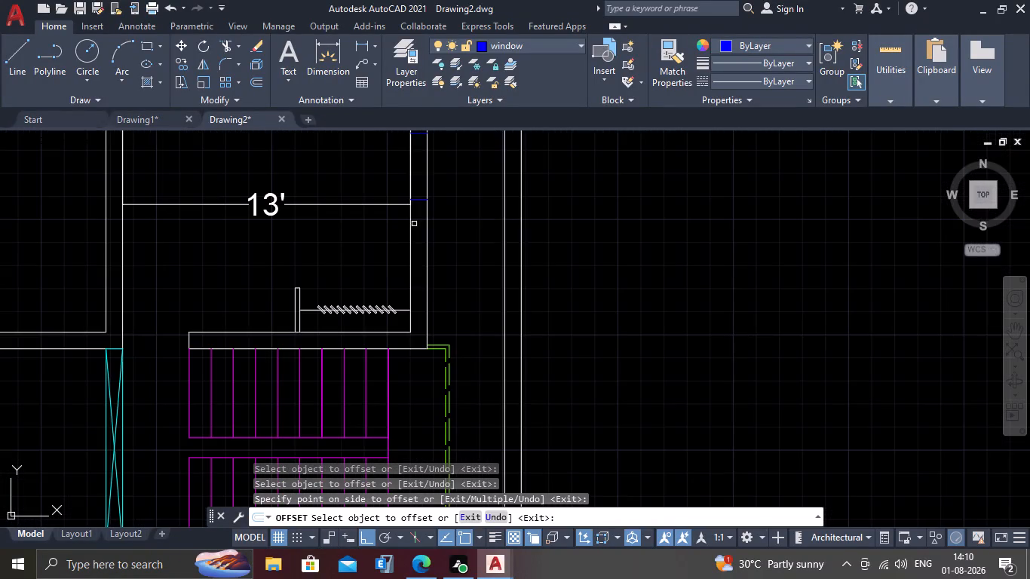
pyautogui.click(420, 201)
pyautogui.click(420, 230)
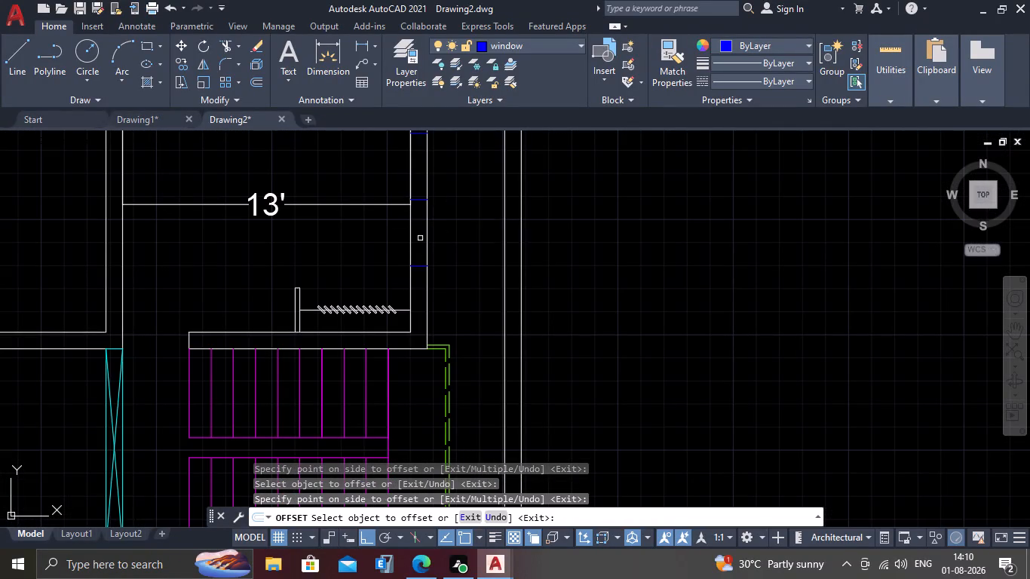
pyautogui.press('Escape')
# Trim away the middle window line and both wall lines between the two offset lines to open the 13' room's right wall.
pyautogui.write('tr')
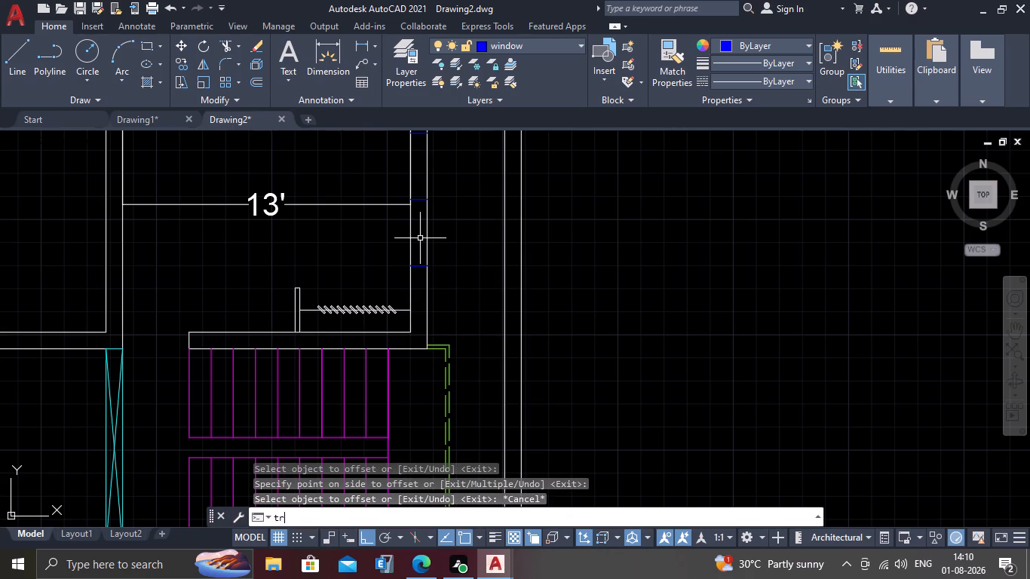
pyautogui.press('Return')
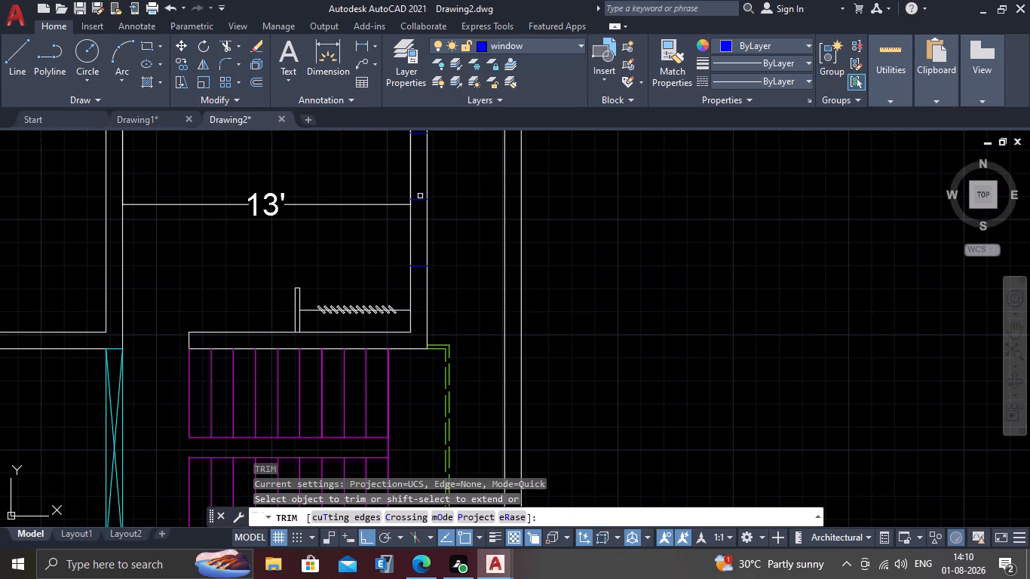
pyautogui.click(420, 200)
pyautogui.click(434, 201)
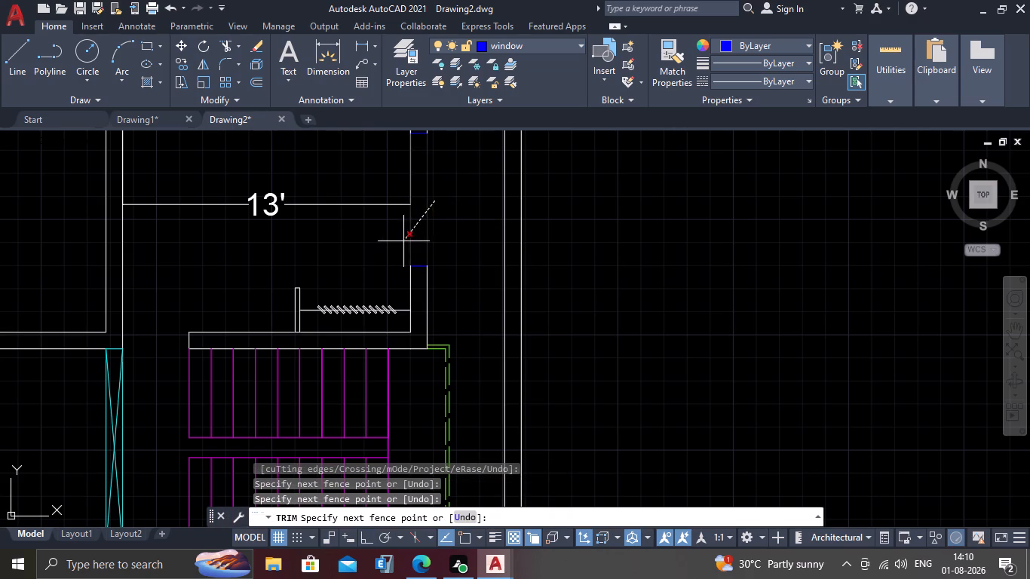
pyautogui.click(403, 241)
pyautogui.press('Escape')
# Move the 13' dimension line up close to the room's top wall.
pyautogui.scroll(-2, 369, 234)
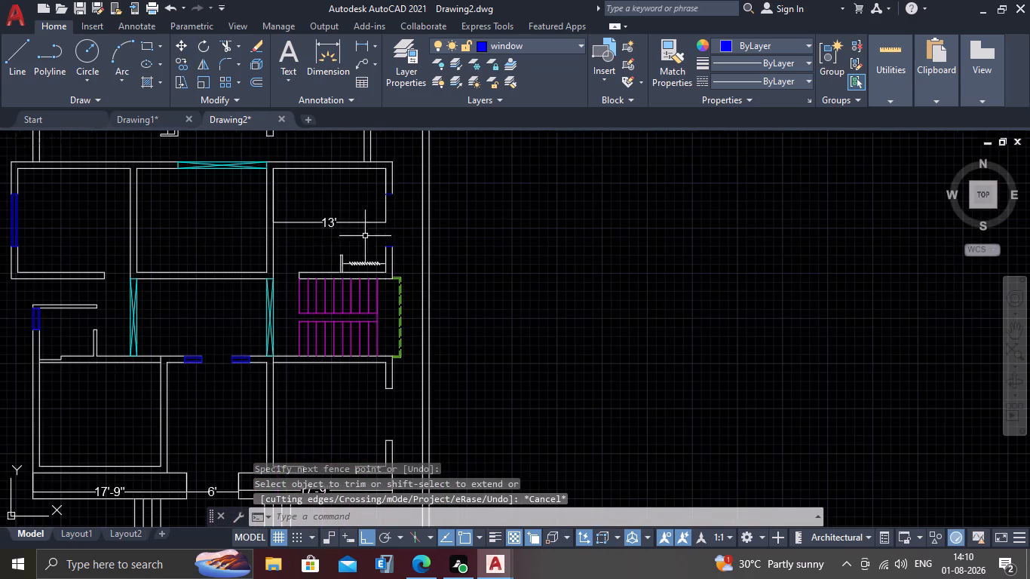
pyautogui.click(325, 222)
pyautogui.scroll(2, 333, 224)
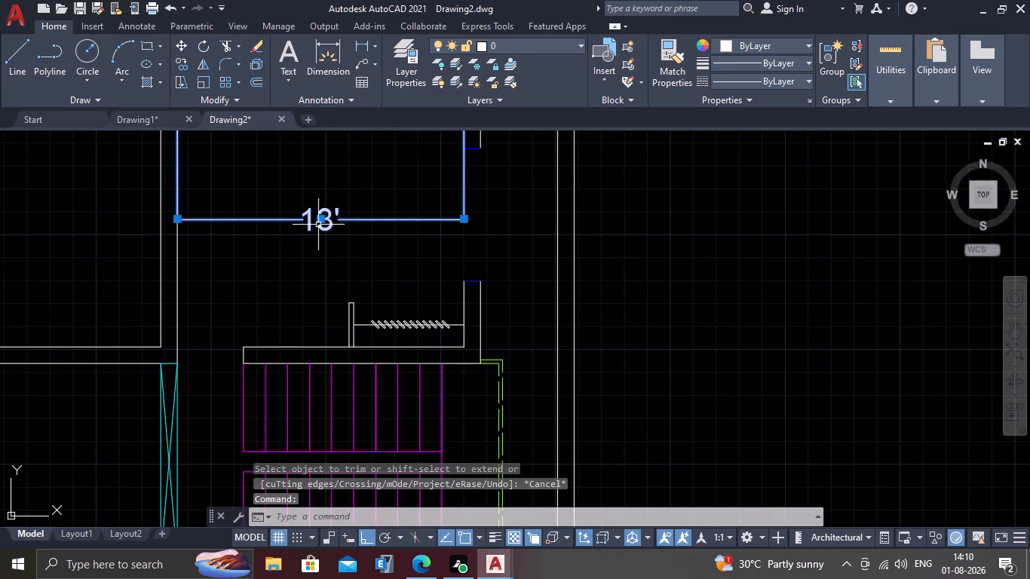
pyautogui.click(320, 220)
pyautogui.scroll(-2, 328, 203)
pyautogui.moveTo(328, 203); pyautogui.dragTo(326, 285, button='middle')
pyautogui.scroll(3, 322, 258)
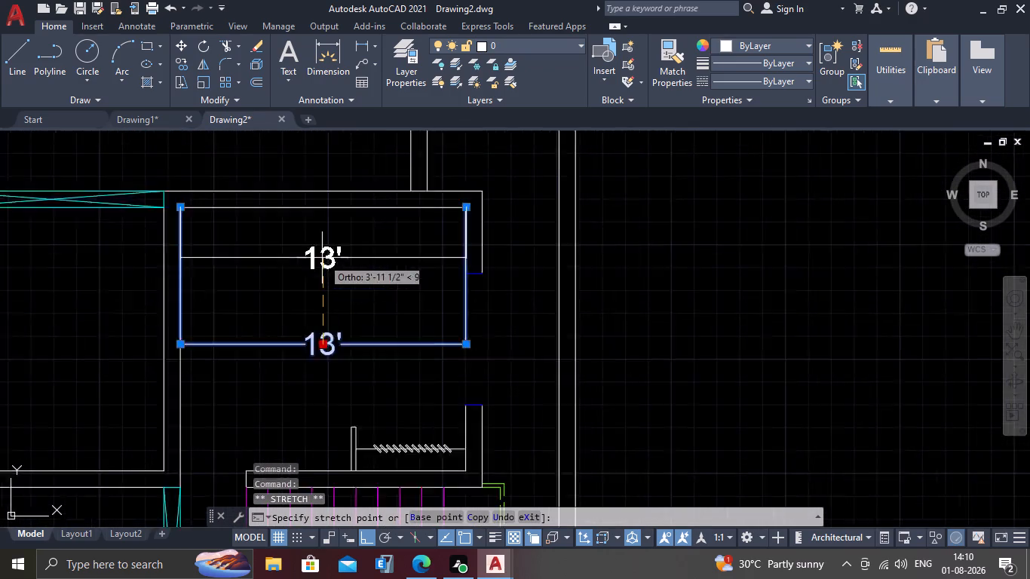
pyautogui.click(320, 237)
pyautogui.press('Escape')
pyautogui.scroll(-3, 324, 241)
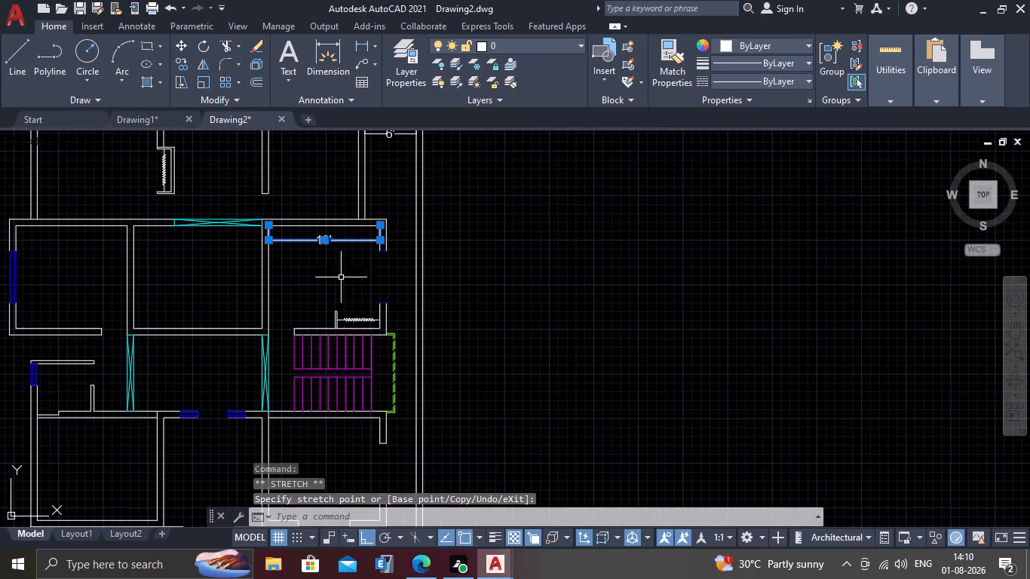
pyautogui.scroll(1, 353, 289)
pyautogui.middleClick(353, 289)
pyautogui.press('Escape')
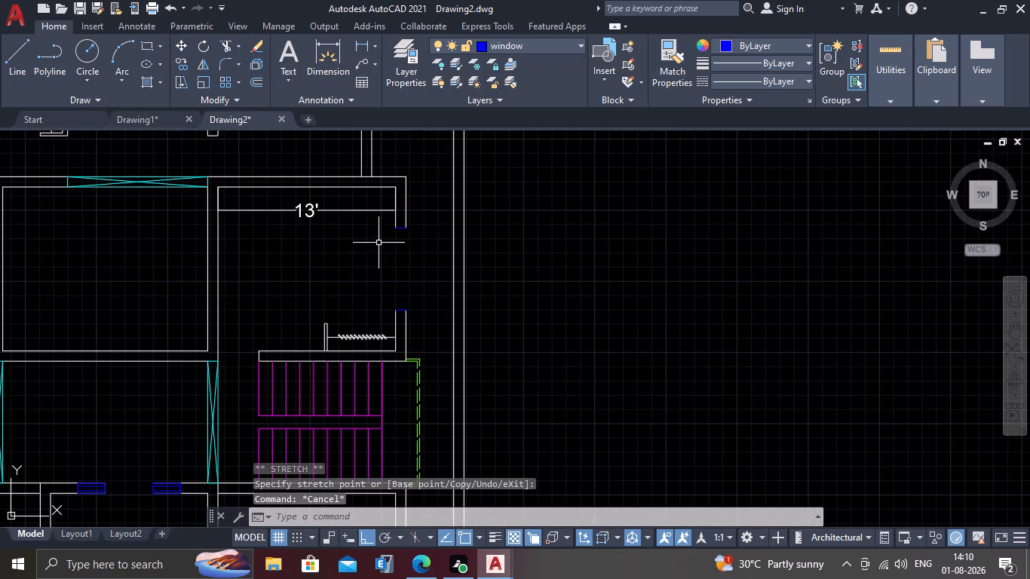
# Delete the two short blue end lines at the opening in the 13' room's right wall.
pyautogui.scroll(4, 379, 240)
pyautogui.click(458, 194)
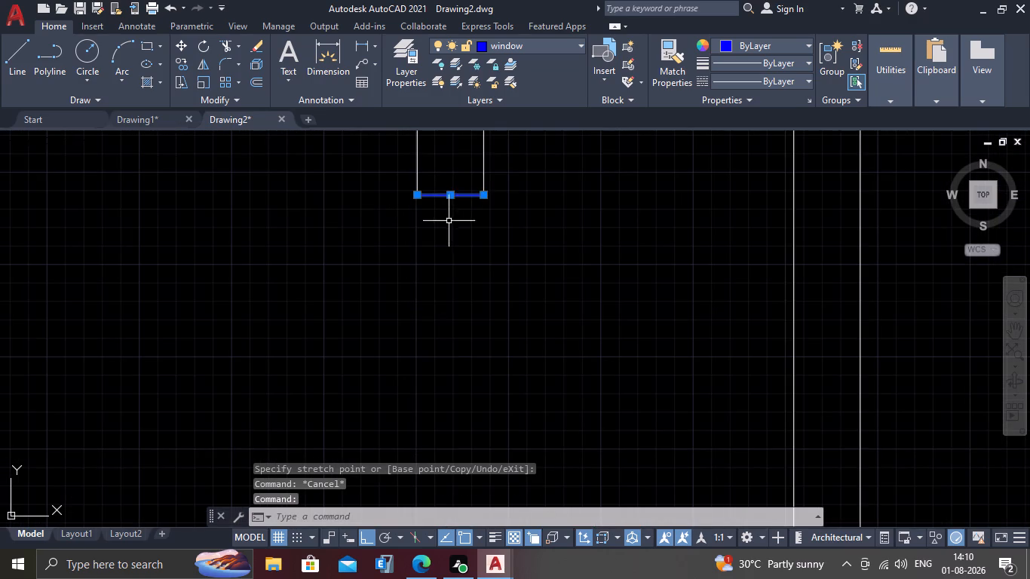
pyautogui.scroll(-3, 440, 257)
pyautogui.scroll(2, 439, 380)
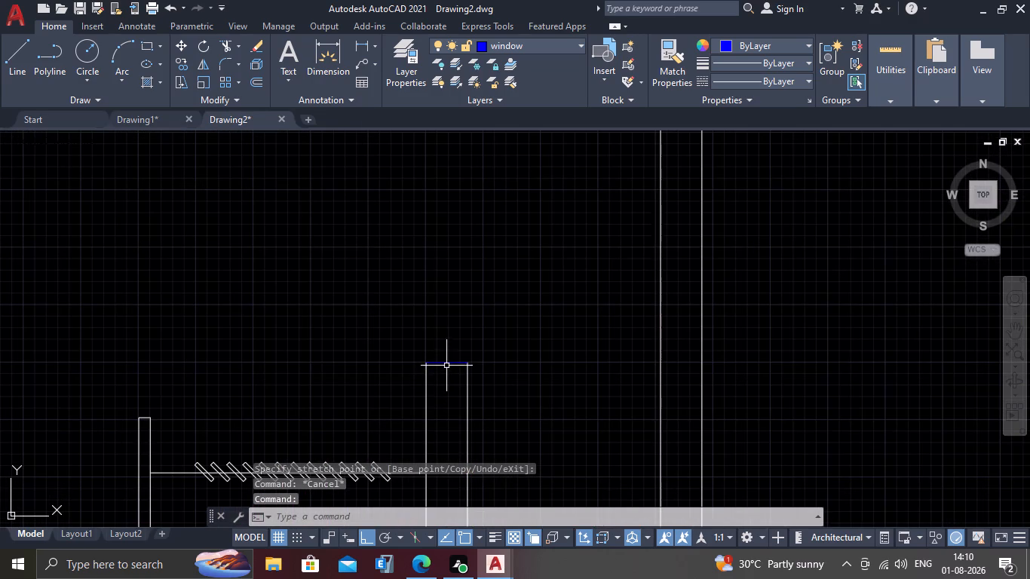
pyautogui.click(446, 363)
pyautogui.press('Delete')
# Copy the window from the left wall of the room across the plan into the opening in the 13' room's right wall.
pyautogui.scroll(-7, 450, 357)
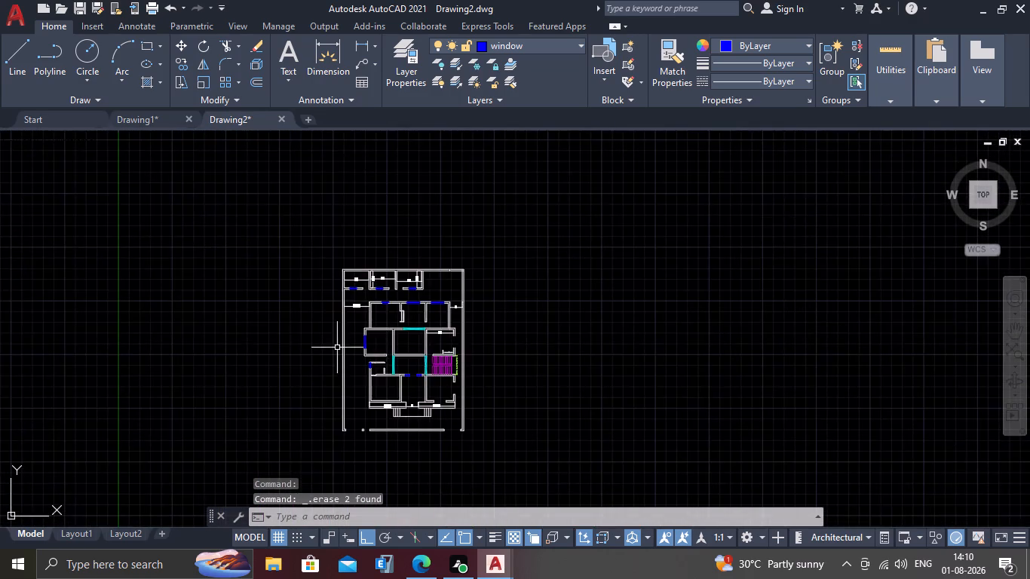
pyautogui.scroll(-1, 337, 348)
pyautogui.scroll(3, 337, 348)
pyautogui.scroll(3, 422, 334)
pyautogui.click(397, 314)
pyautogui.click(323, 365)
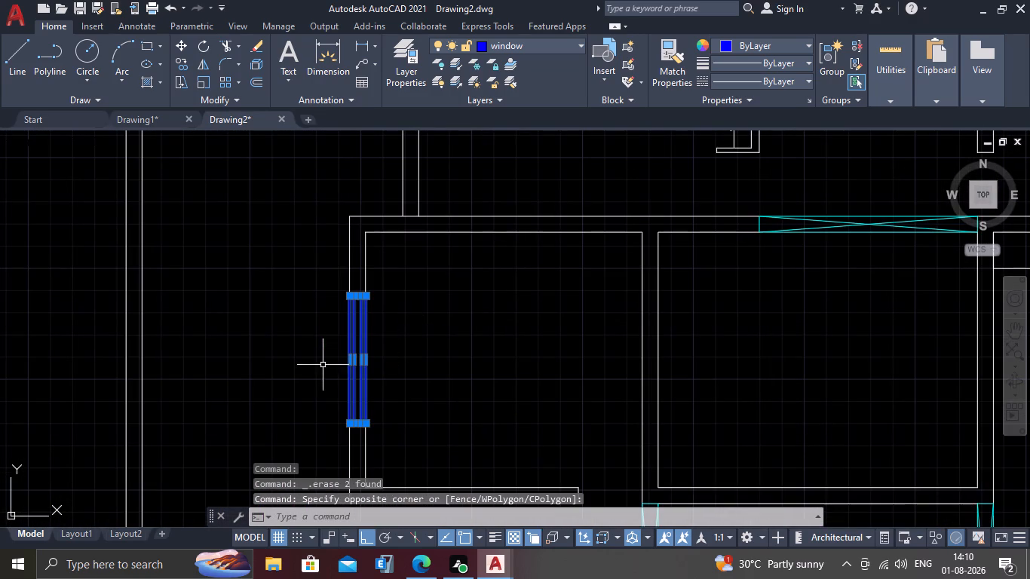
pyautogui.write('co')
pyautogui.press('Return')
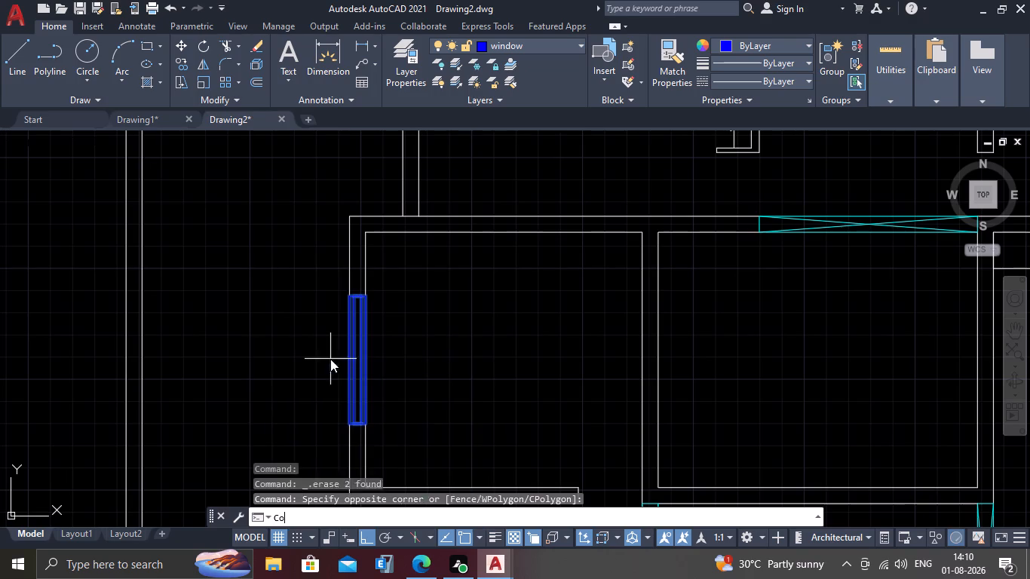
pyautogui.scroll(1, 339, 330)
pyautogui.scroll(-1, 339, 330)
pyautogui.scroll(1, 339, 330)
pyautogui.scroll(3, 365, 266)
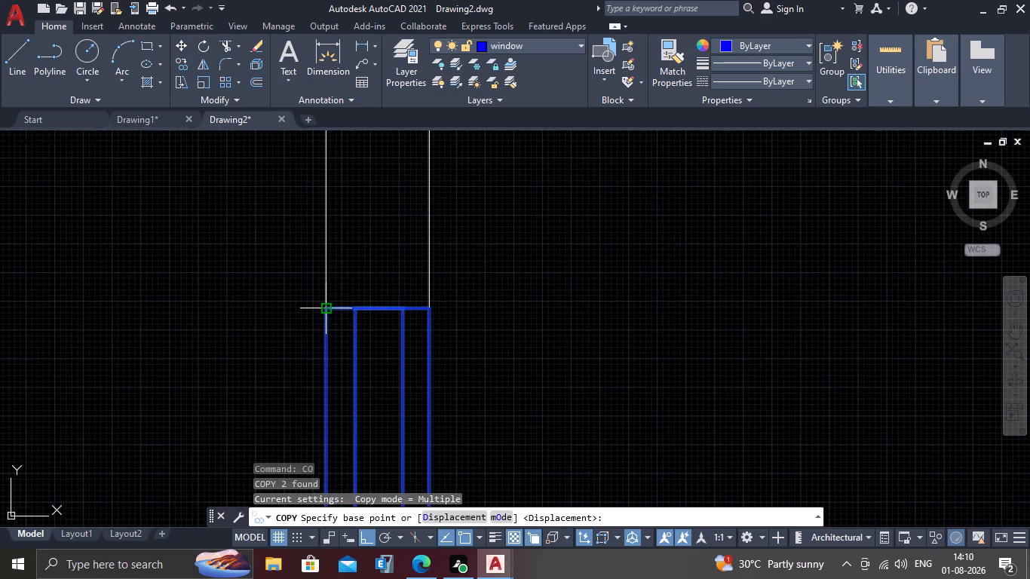
pyautogui.click(327, 308)
pyautogui.scroll(-2, 428, 263)
pyautogui.scroll(1, 428, 264)
pyautogui.scroll(-1, 428, 266)
pyautogui.scroll(1, 443, 267)
pyautogui.scroll(-2, 443, 269)
pyautogui.moveTo(565, 277); pyautogui.dragTo(319, 282, button='middle')
pyautogui.scroll(-4, 315, 283)
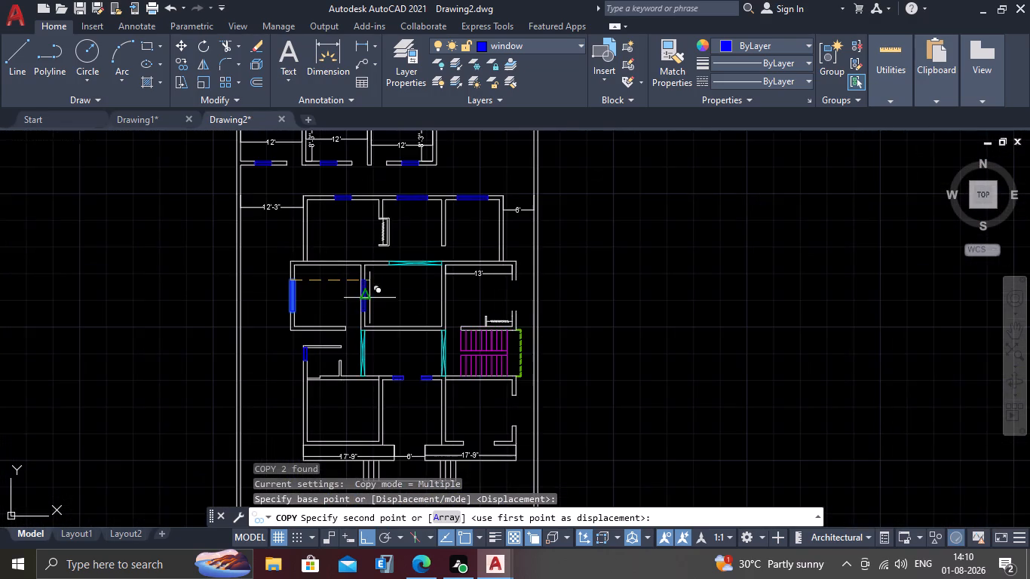
pyautogui.scroll(3, 525, 311)
pyautogui.scroll(4, 509, 250)
pyautogui.moveTo(504, 259); pyautogui.dragTo(380, 525, button='middle')
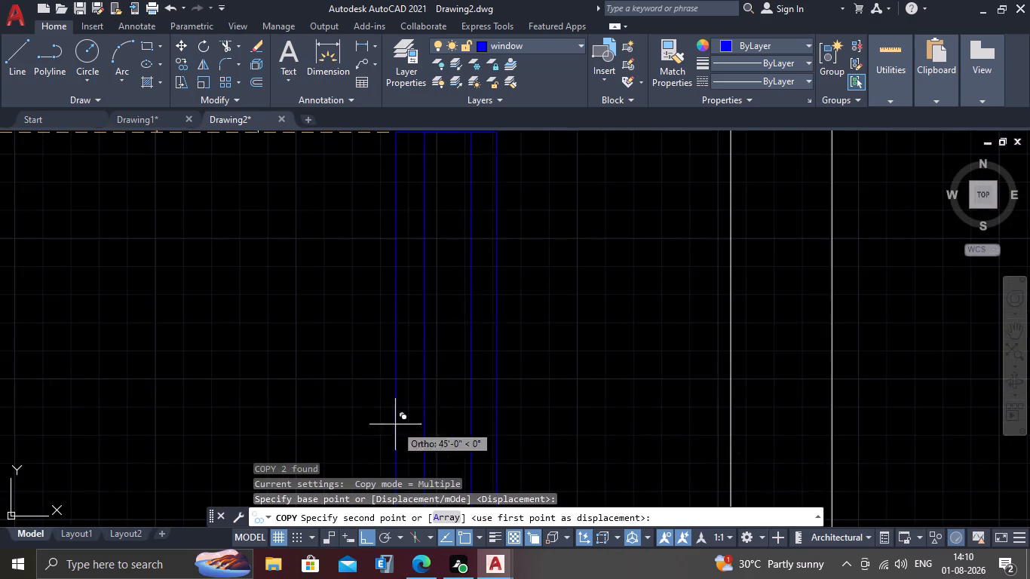
pyautogui.scroll(-2, 404, 329)
pyautogui.moveTo(384, 275); pyautogui.dragTo(366, 372, button='middle')
pyautogui.scroll(3, 294, 350)
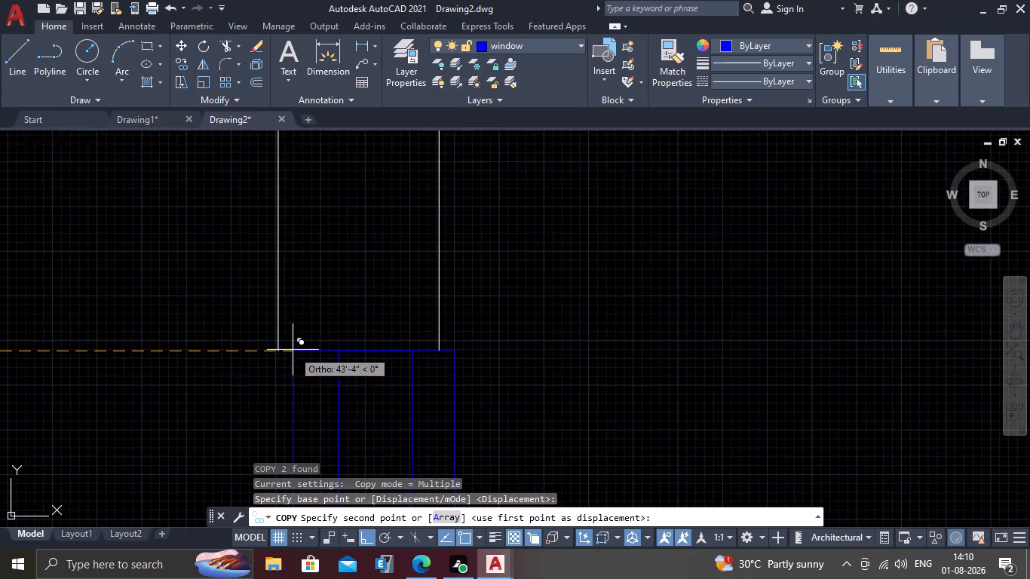
pyautogui.scroll(3, 285, 354)
pyautogui.click(253, 342)
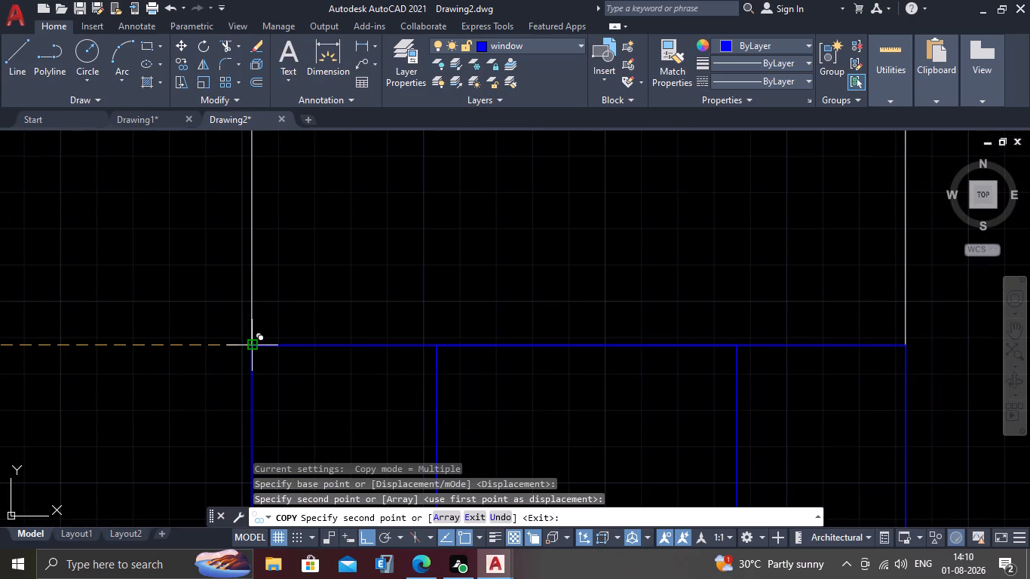
pyautogui.press('Escape')
# Look over the plan for wall openings still without a window, down to the front-right room's right wall.
pyautogui.scroll(-2, 262, 334)
pyautogui.scroll(1, 263, 334)
pyautogui.scroll(-8, 263, 334)
pyautogui.moveTo(241, 383); pyautogui.dragTo(256, 363, button='middle')
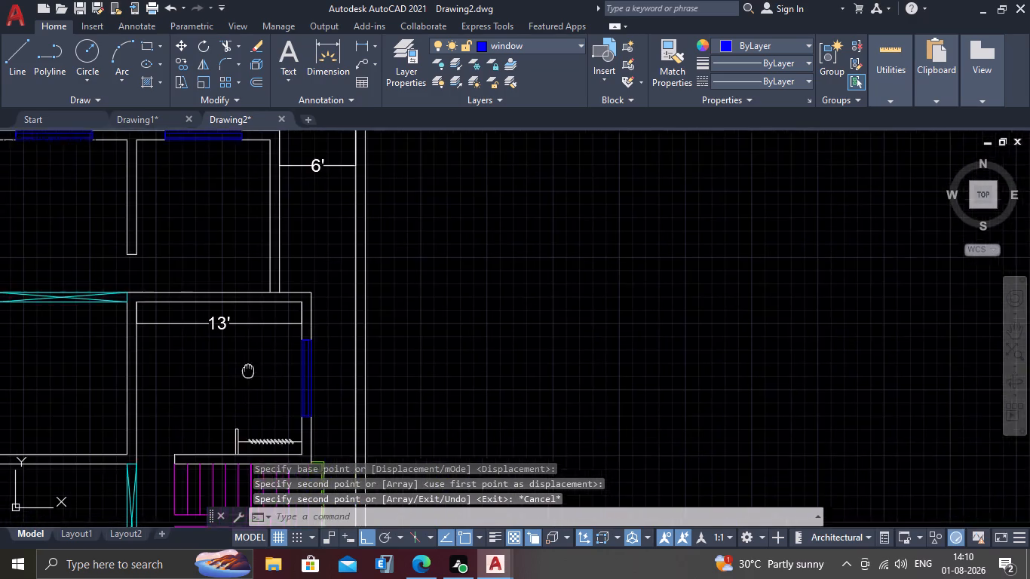
pyautogui.moveTo(256, 363); pyautogui.dragTo(337, 285, button='middle')
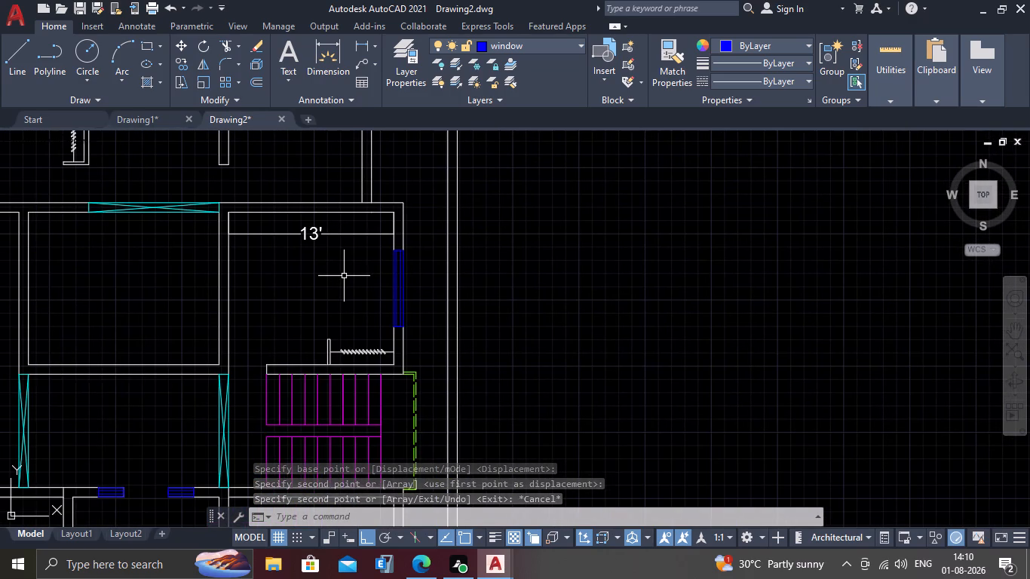
pyautogui.scroll(-2, 344, 276)
pyautogui.moveTo(314, 286); pyautogui.dragTo(351, 265, button='middle')
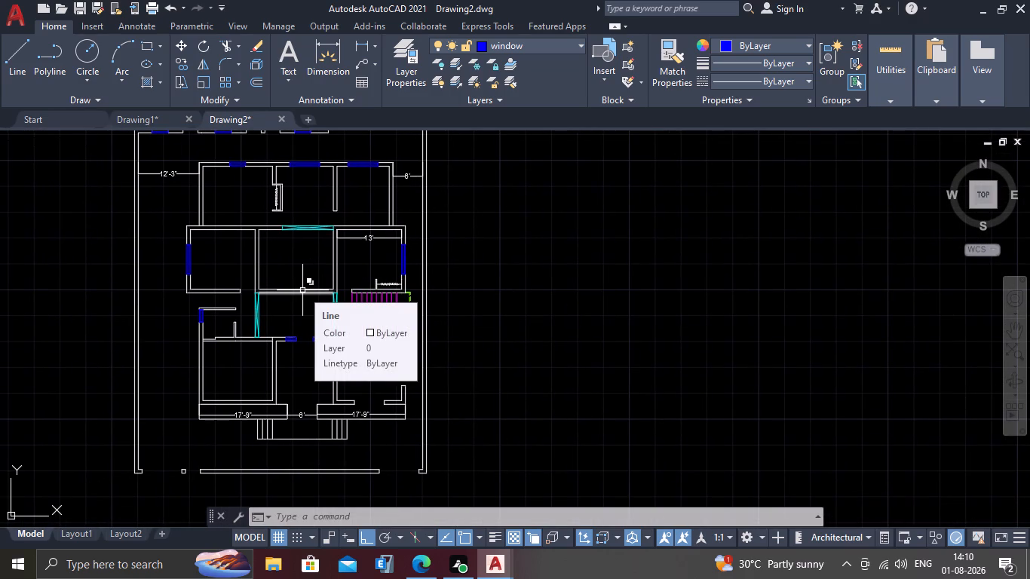
pyautogui.moveTo(296, 329); pyautogui.dragTo(307, 299, button='middle')
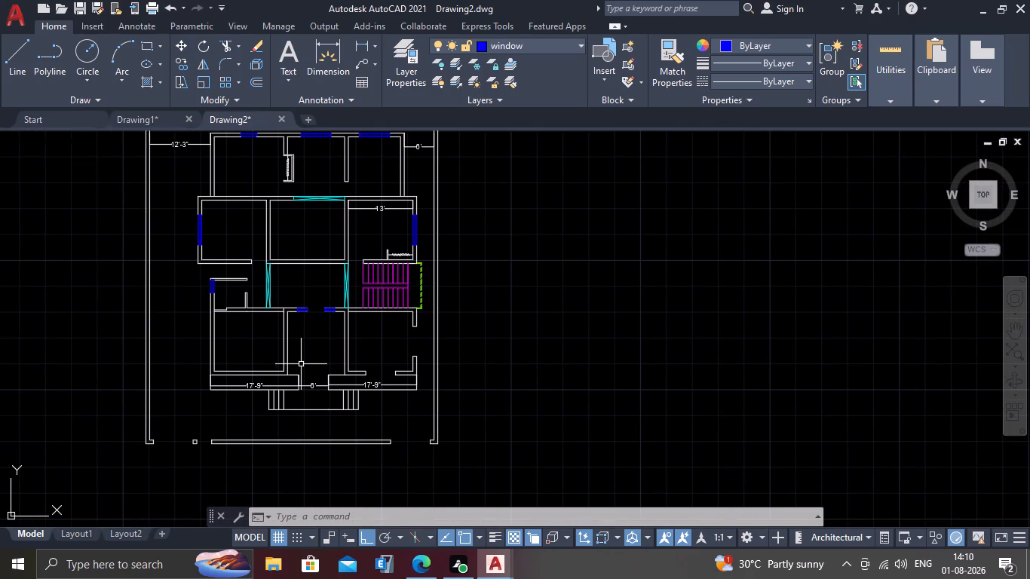
pyautogui.moveTo(300, 364); pyautogui.dragTo(302, 329, button='middle')
pyautogui.scroll(2, 412, 320)
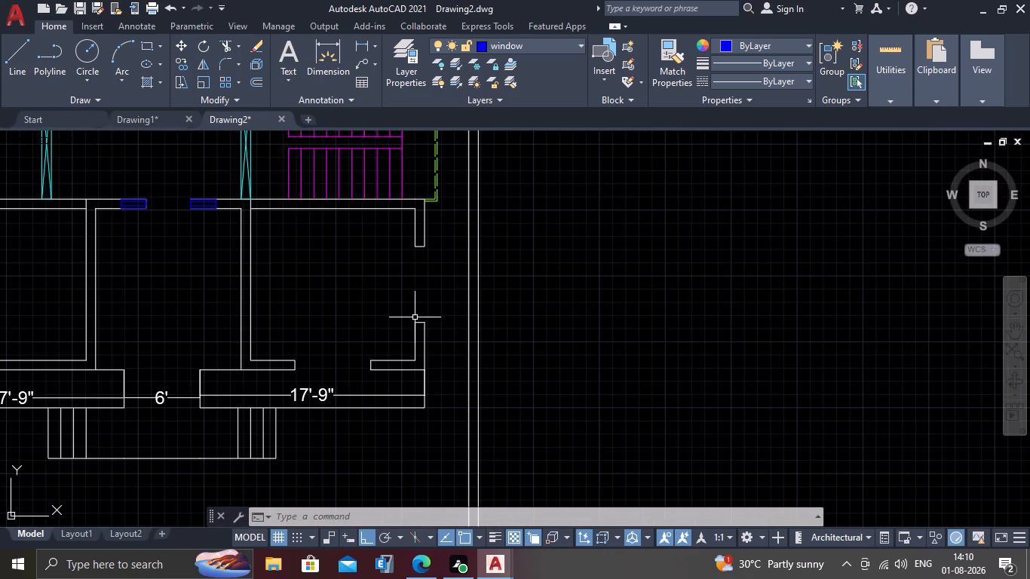
pyautogui.scroll(2, 425, 299)
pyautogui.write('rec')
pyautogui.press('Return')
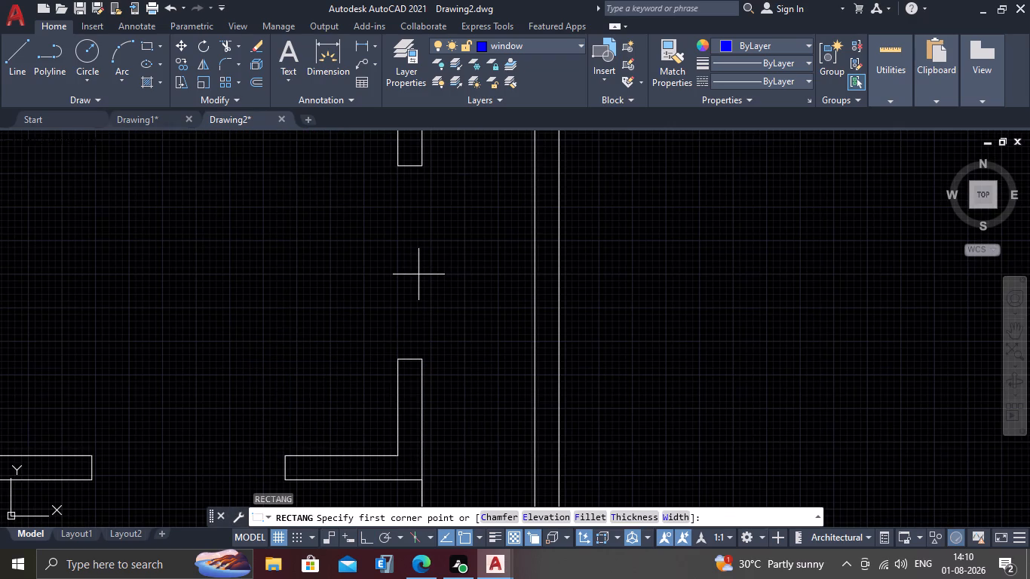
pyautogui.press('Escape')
# Trim away the two short end lines at the opening in the front-right room's right wall.
pyautogui.write('tr')
pyautogui.press('Return')
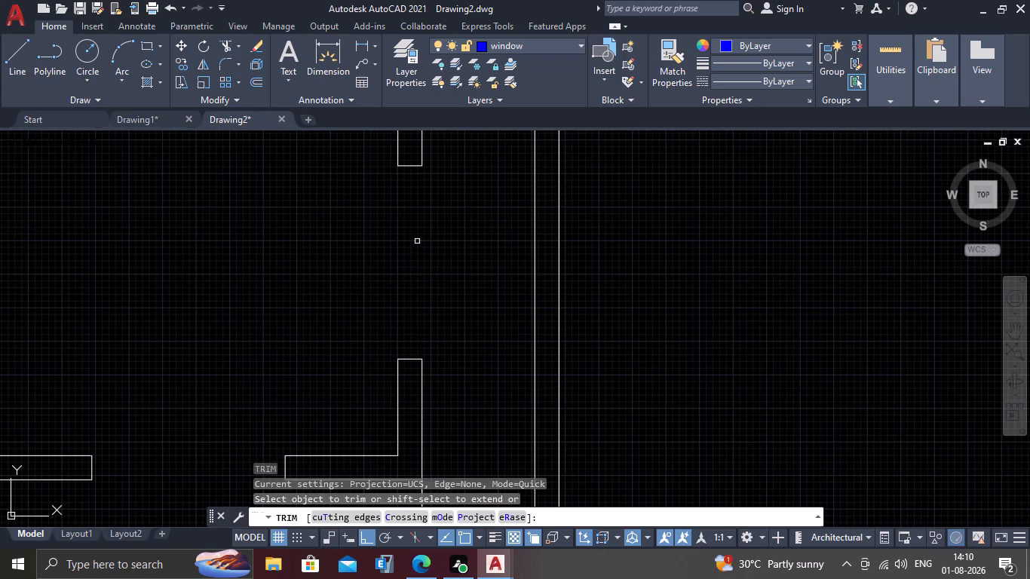
pyautogui.click(409, 164)
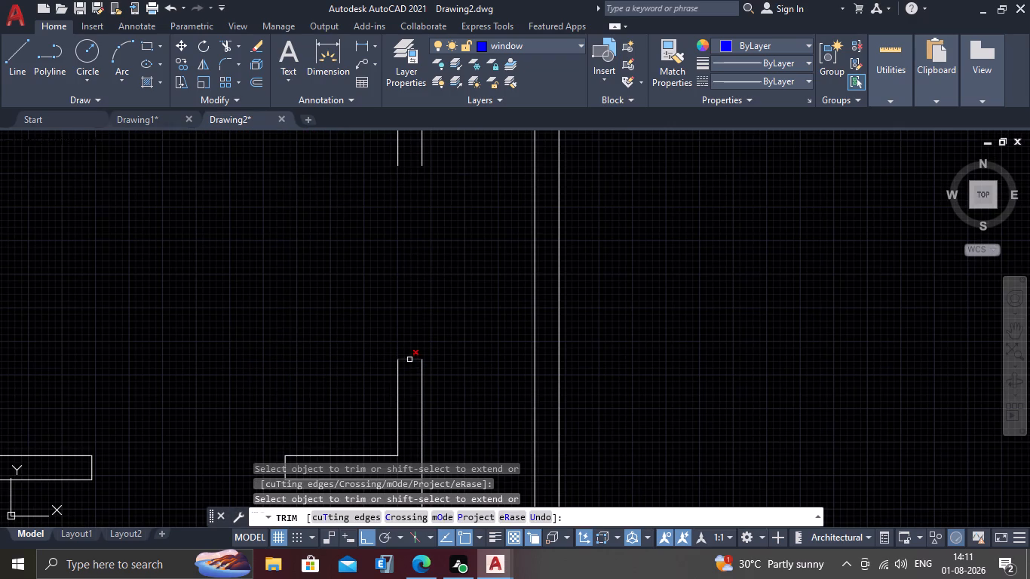
pyautogui.click(409, 360)
pyautogui.press('Escape')
# Draw a window-layer rectangle filling the opening in the front-right room's right wall, corner to opposite corner.
pyautogui.write('rec')
pyautogui.press('Return')
pyautogui.moveTo(394, 165); pyautogui.dragTo(394, 173)
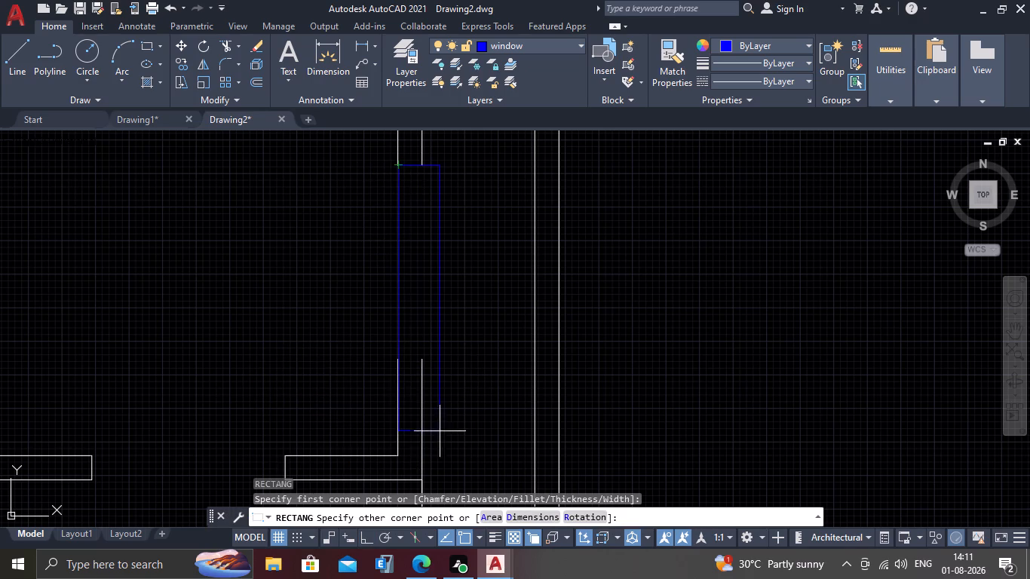
pyautogui.click(420, 360)
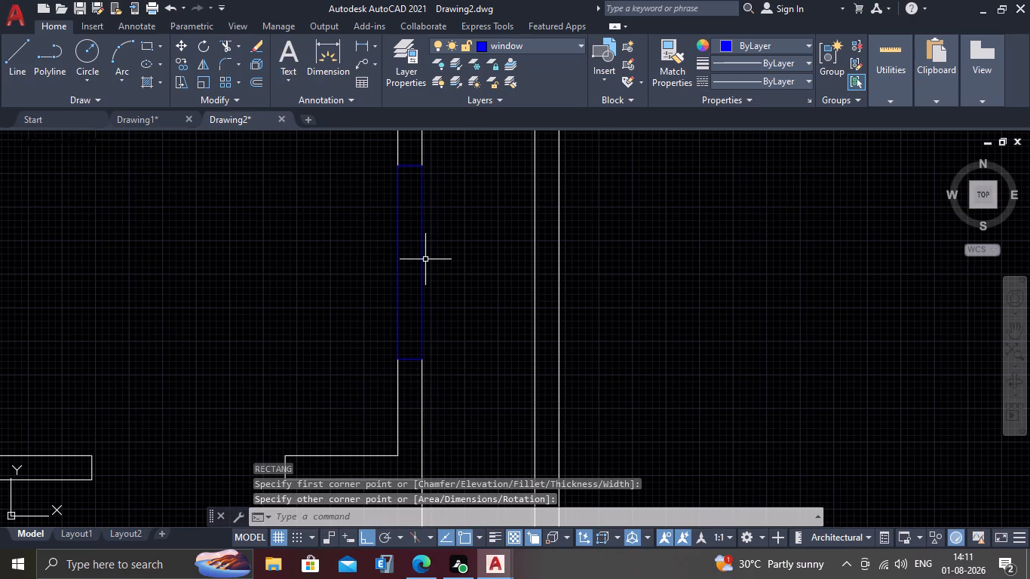
# Draw a narrower full-length rectangle inside the front-right room's window frame to form its inner pane.
pyautogui.press('Return')
pyautogui.scroll(4, 409, 158)
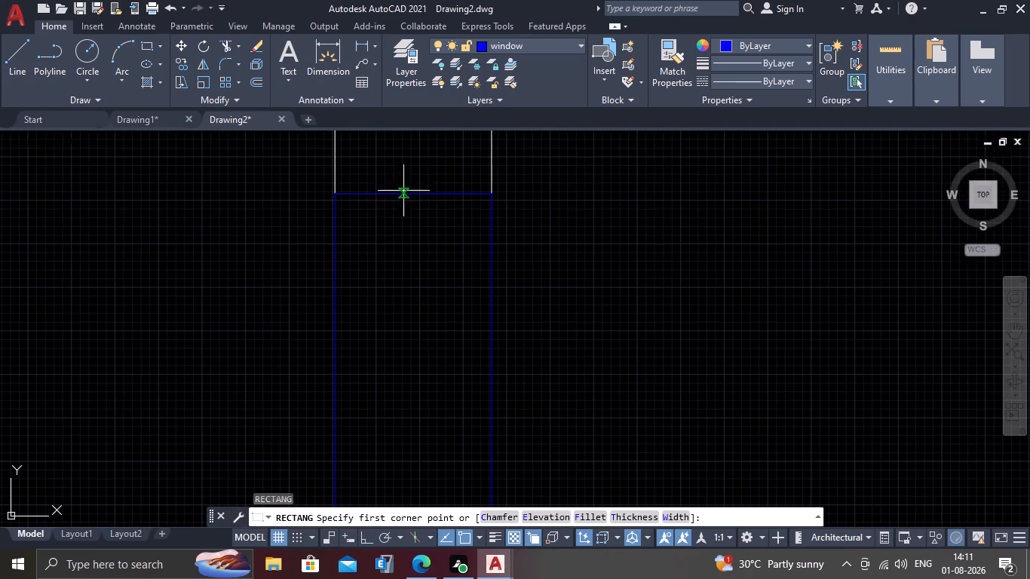
pyautogui.moveTo(376, 196); pyautogui.dragTo(379, 217)
pyautogui.scroll(-2, 395, 310)
pyautogui.moveTo(408, 361); pyautogui.dragTo(394, 210, button='middle')
pyautogui.scroll(-3, 394, 241)
pyautogui.scroll(2, 391, 372)
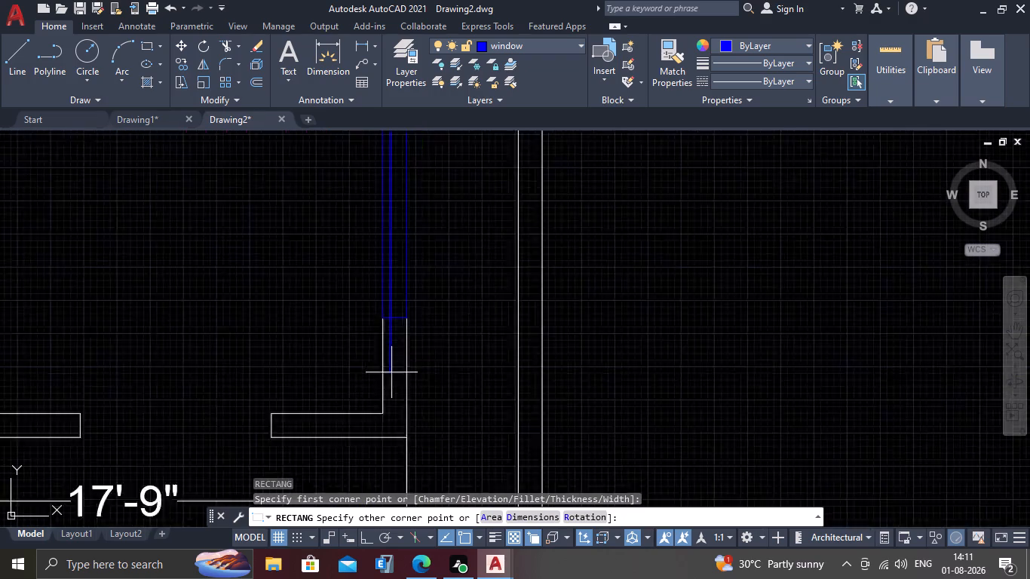
pyautogui.scroll(1, 391, 372)
pyautogui.moveTo(409, 238); pyautogui.dragTo(393, 403, button='middle')
pyautogui.scroll(3, 388, 407)
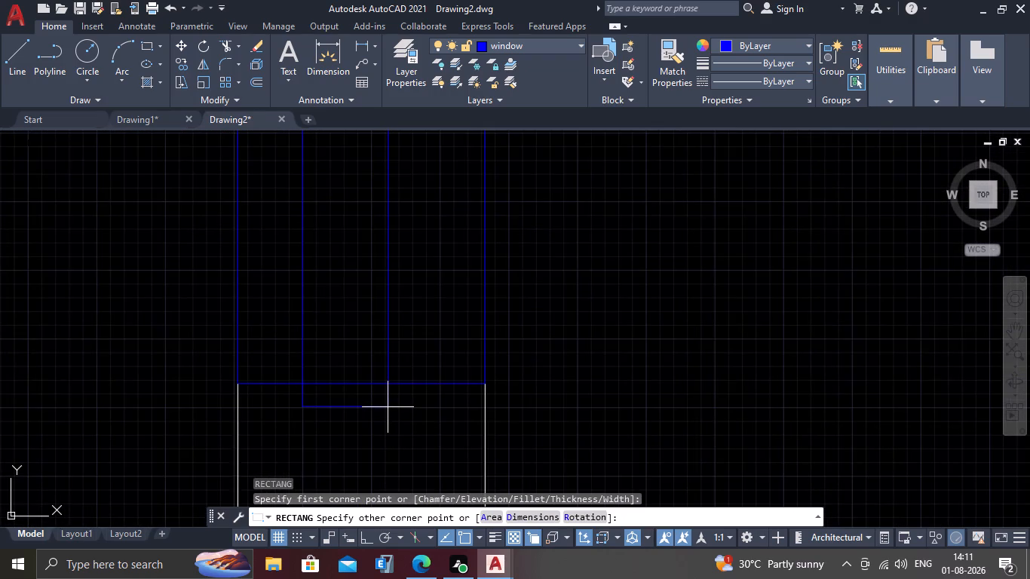
pyautogui.scroll(2, 388, 407)
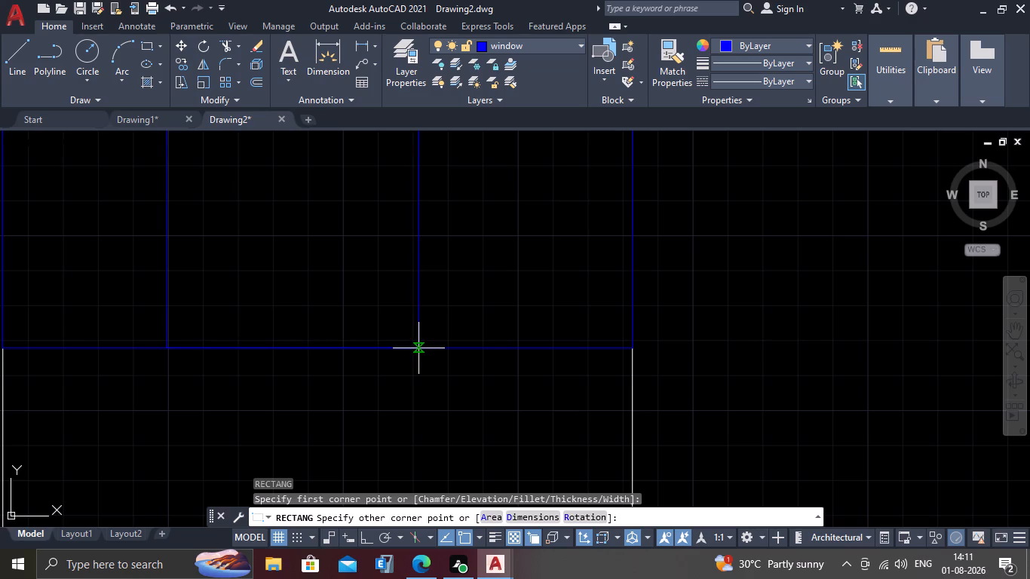
pyautogui.click(418, 348)
pyautogui.press('Escape')
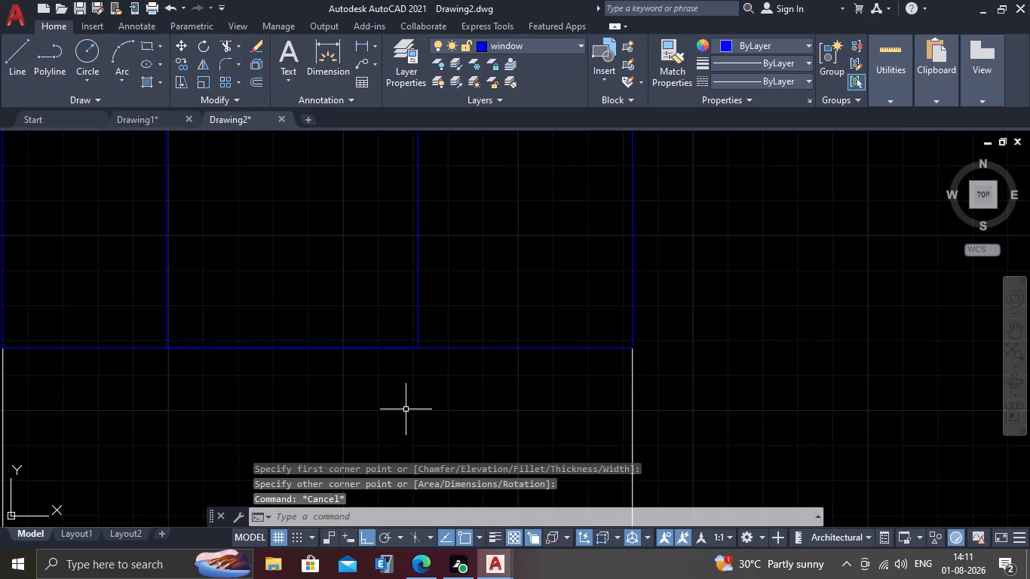
# Trim the left wall's inner line between the two horizontal wall lines at the front-left room's upper-left corner.
pyautogui.scroll(-8, 409, 406)
pyautogui.moveTo(417, 400); pyautogui.dragTo(493, 312, button='middle')
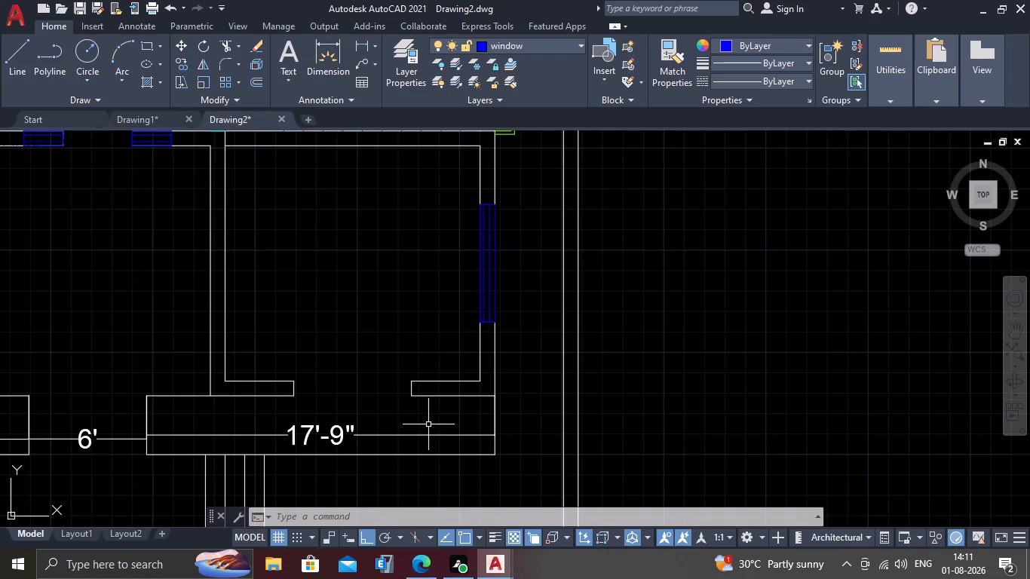
pyautogui.scroll(-2, 429, 424)
pyautogui.moveTo(247, 410); pyautogui.dragTo(354, 388, button='middle')
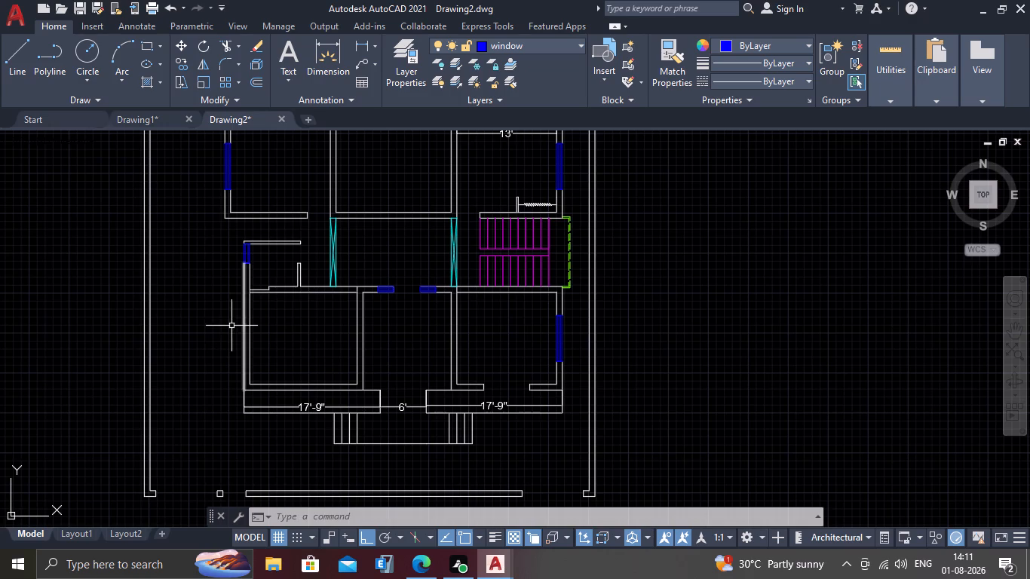
pyautogui.moveTo(291, 299); pyautogui.dragTo(334, 279, button='middle')
pyautogui.scroll(2, 280, 317)
pyautogui.moveTo(290, 299); pyautogui.dragTo(290, 352, button='middle')
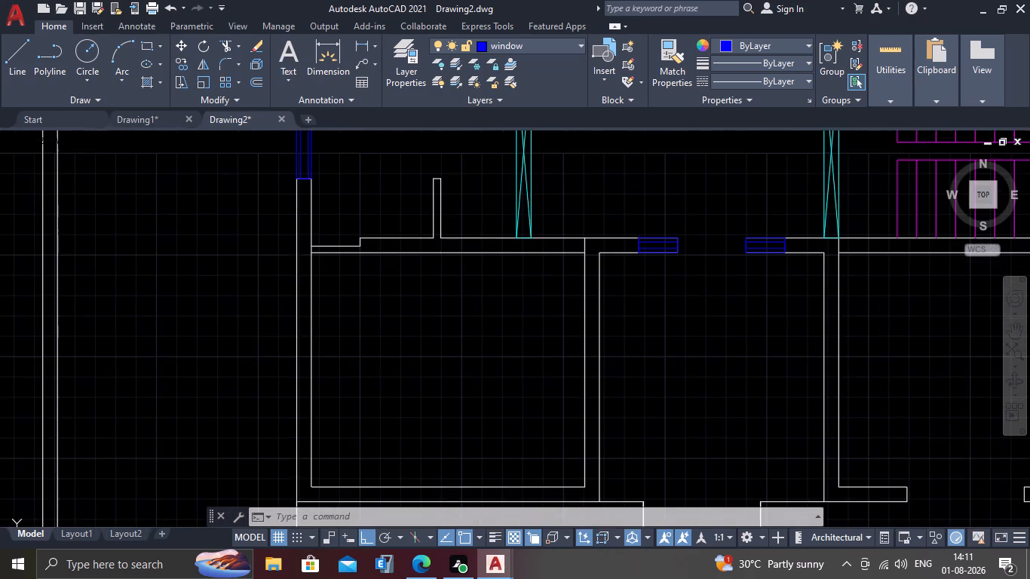
pyautogui.scroll(3, 314, 259)
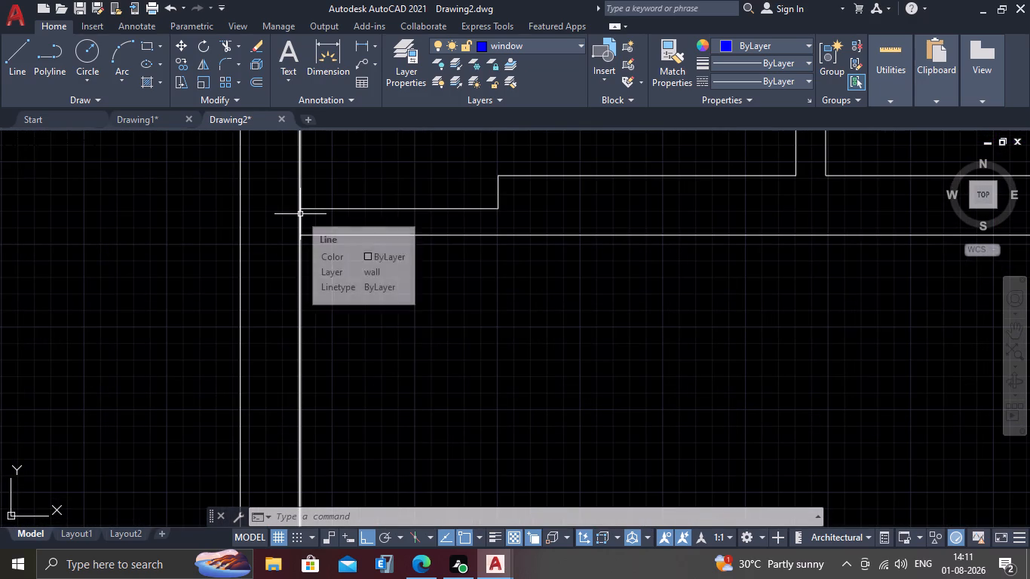
pyautogui.write('tr')
pyautogui.press('Return')
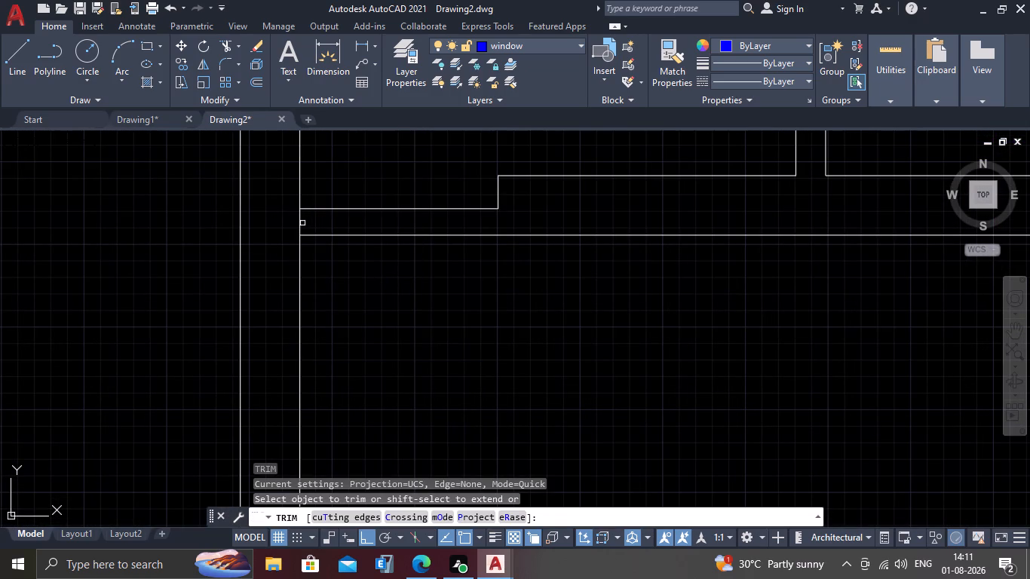
pyautogui.click(301, 224)
pyautogui.scroll(-1, 288, 260)
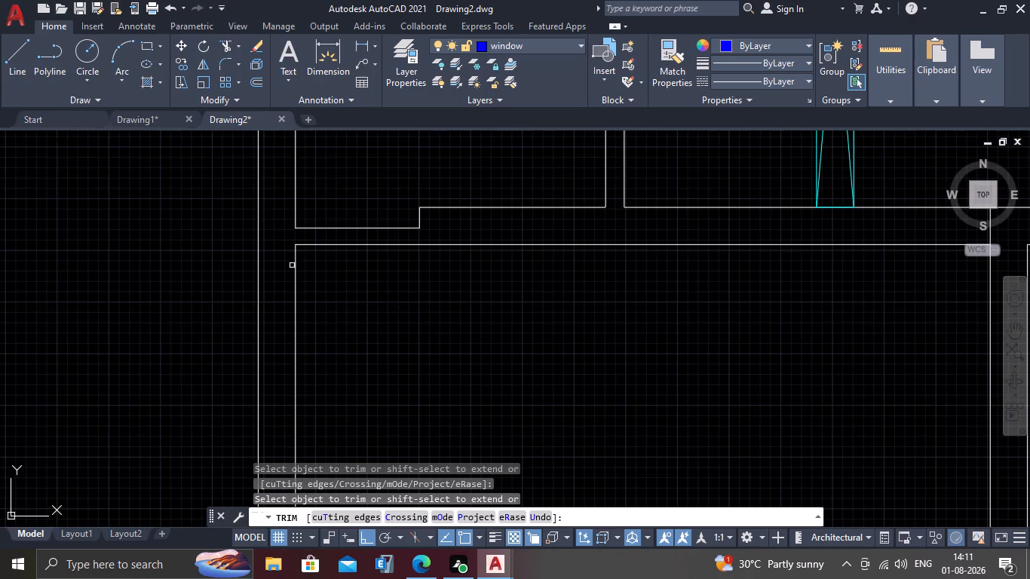
pyautogui.press('Escape')
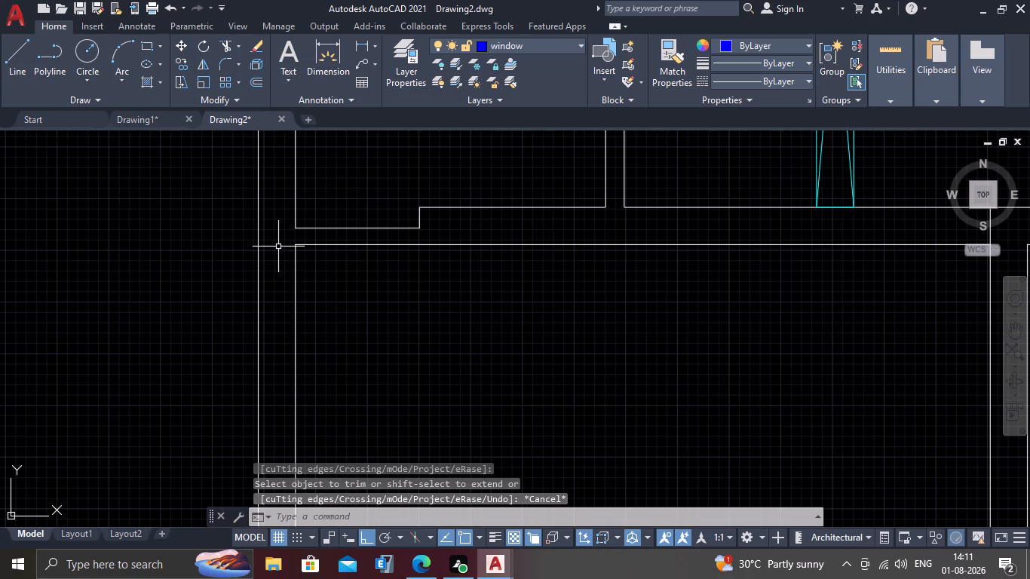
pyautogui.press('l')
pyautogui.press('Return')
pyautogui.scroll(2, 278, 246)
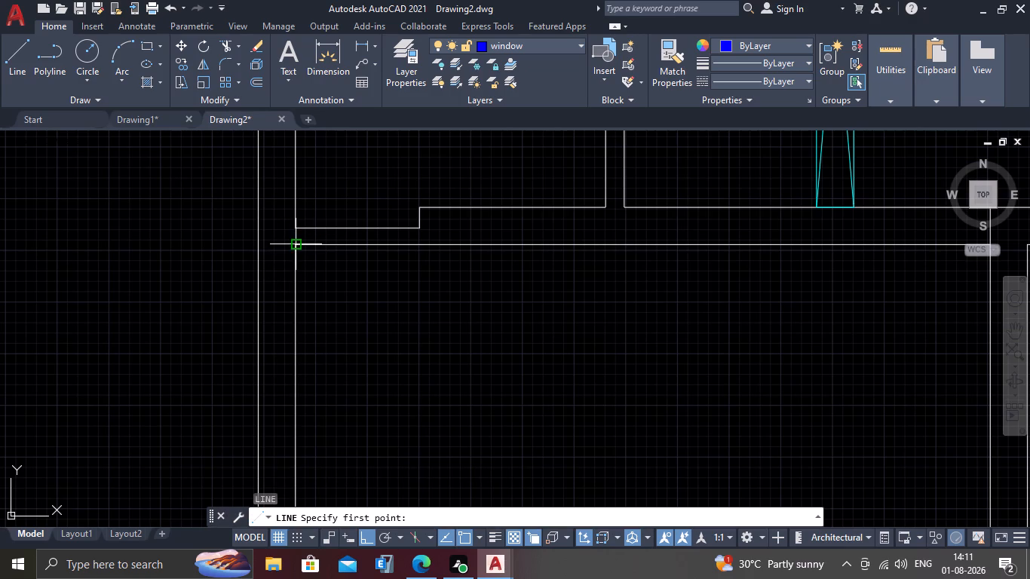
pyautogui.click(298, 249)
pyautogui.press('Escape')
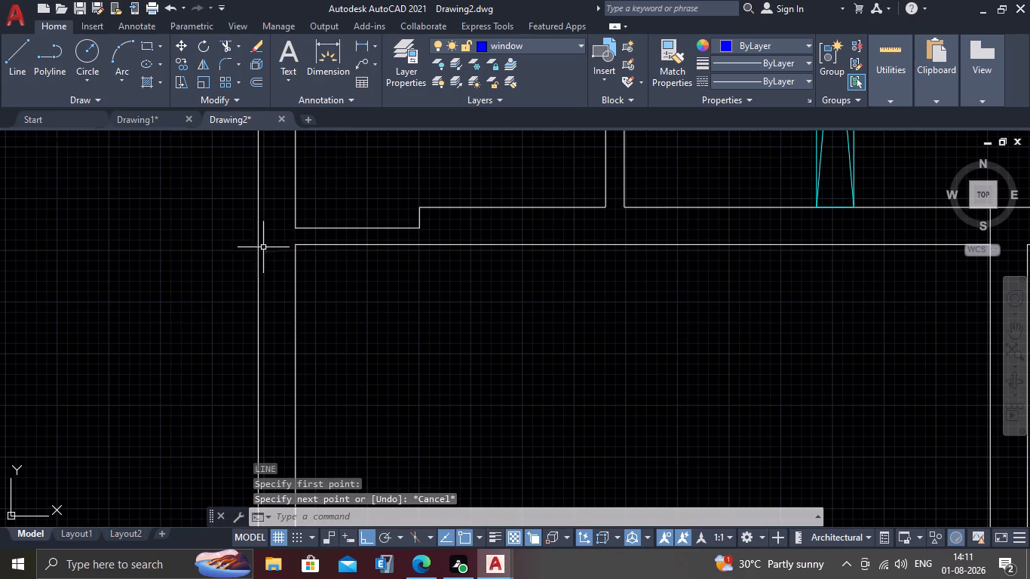
# On the wall layer, draw a line from the front-left room's upper-left inner corner to the outer left wall line.
pyautogui.click(532, 44)
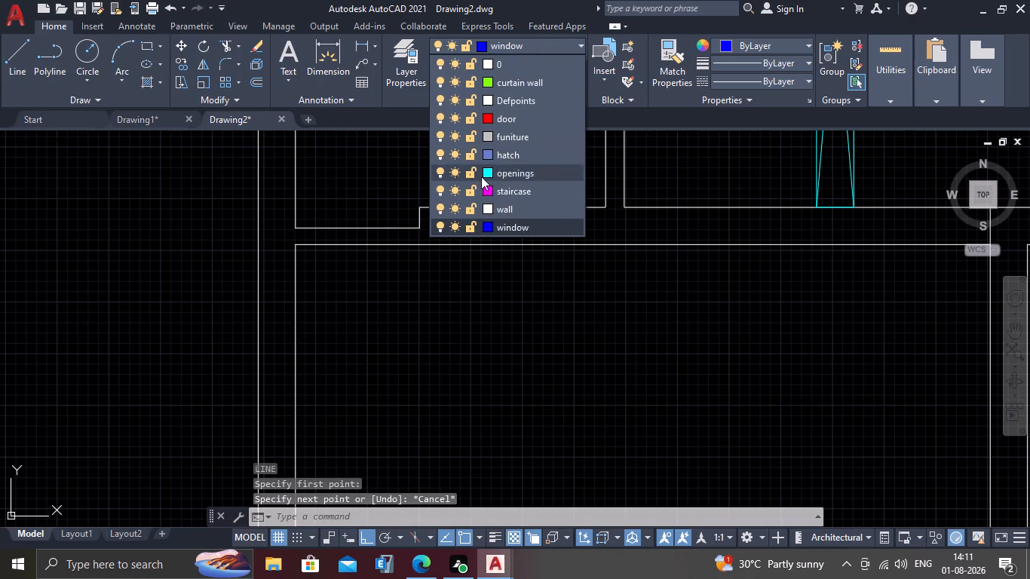
pyautogui.click(520, 210)
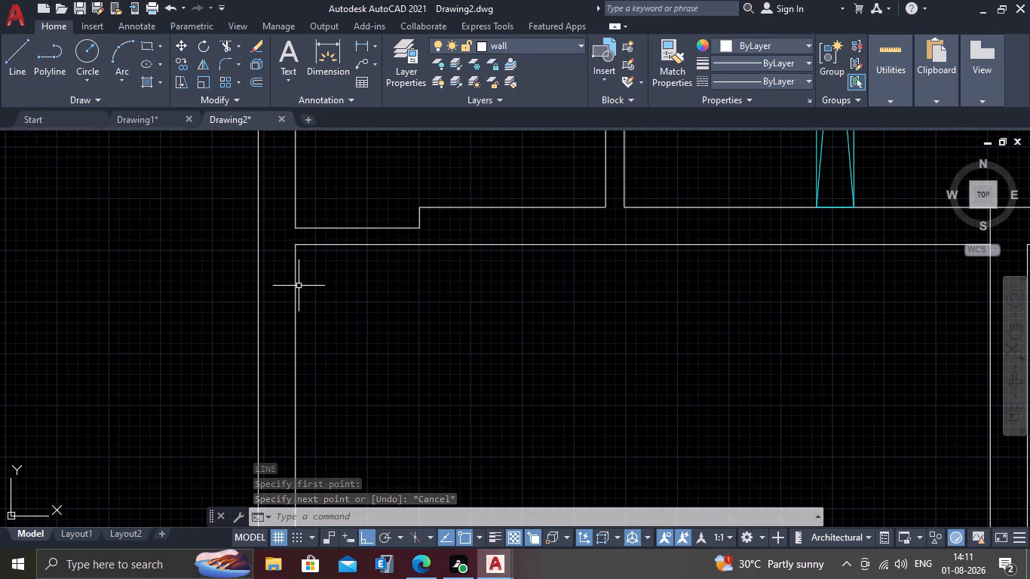
pyautogui.press('l')
pyautogui.press('Return')
pyautogui.scroll(2, 278, 240)
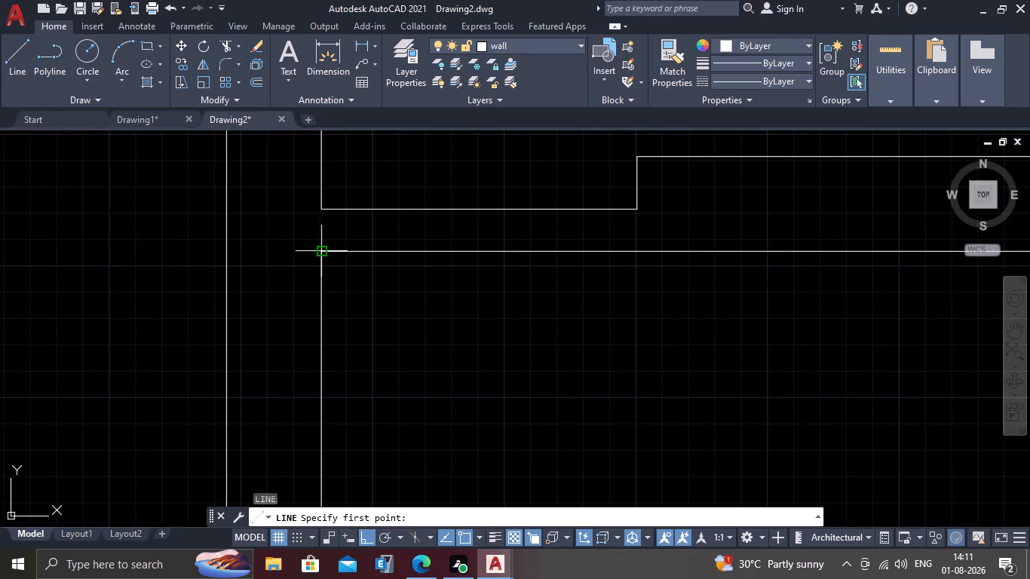
pyautogui.click(324, 256)
pyautogui.press('Escape')
pyautogui.scroll(2, 315, 252)
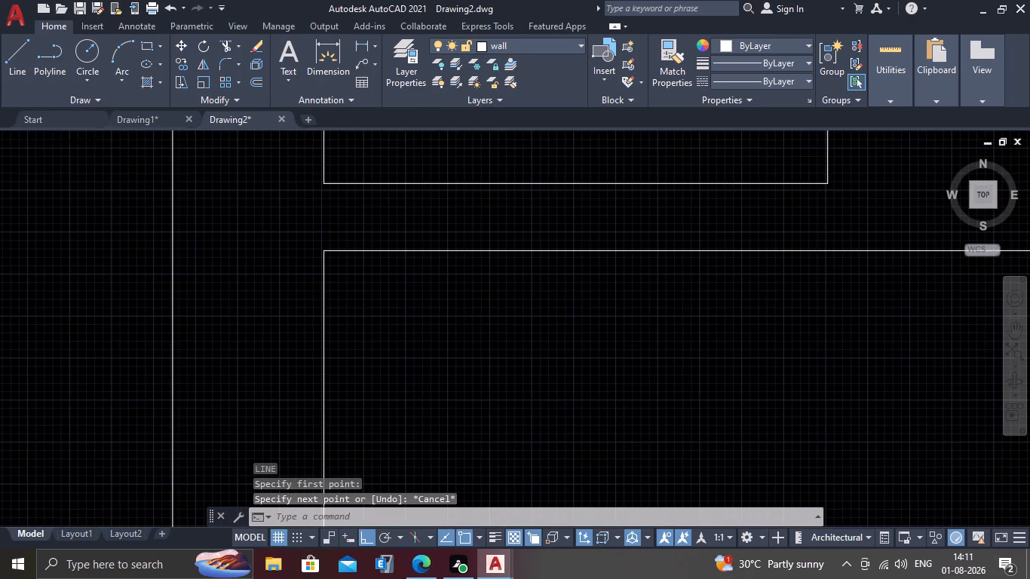
pyautogui.press('l')
pyautogui.press('Return')
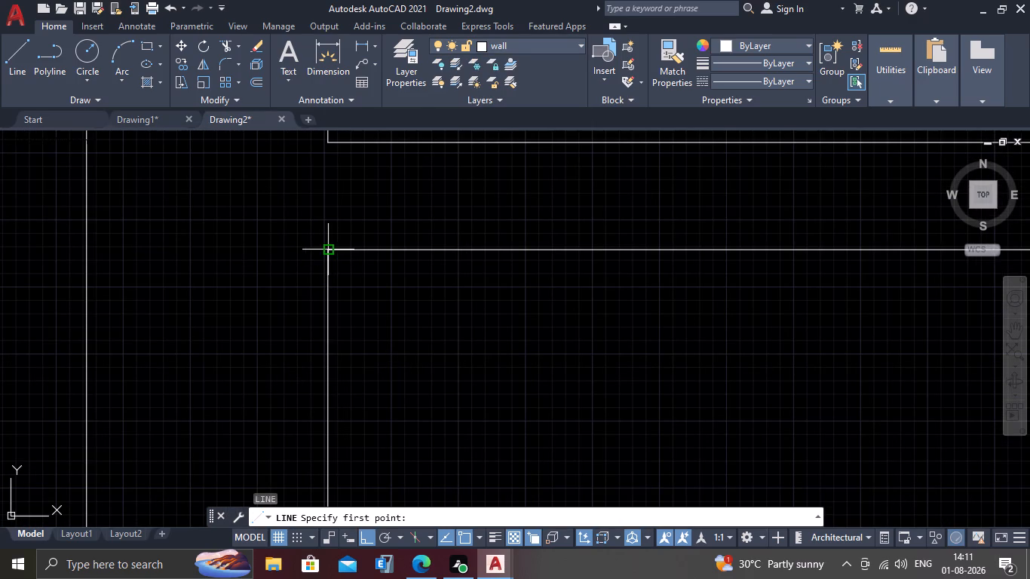
pyautogui.click(327, 253)
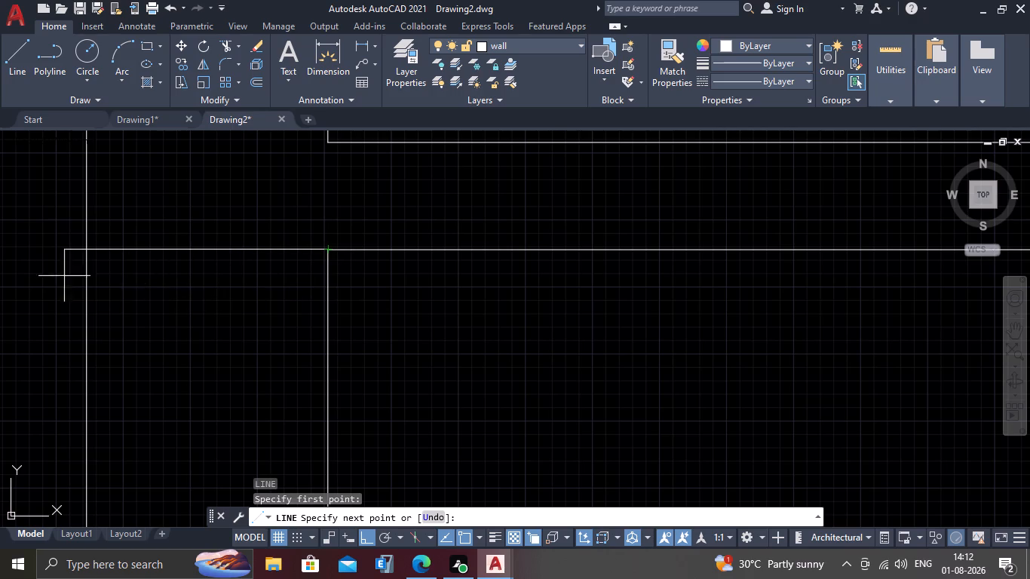
pyautogui.click(86, 249)
pyautogui.press('Escape')
pyautogui.scroll(-3, 90, 250)
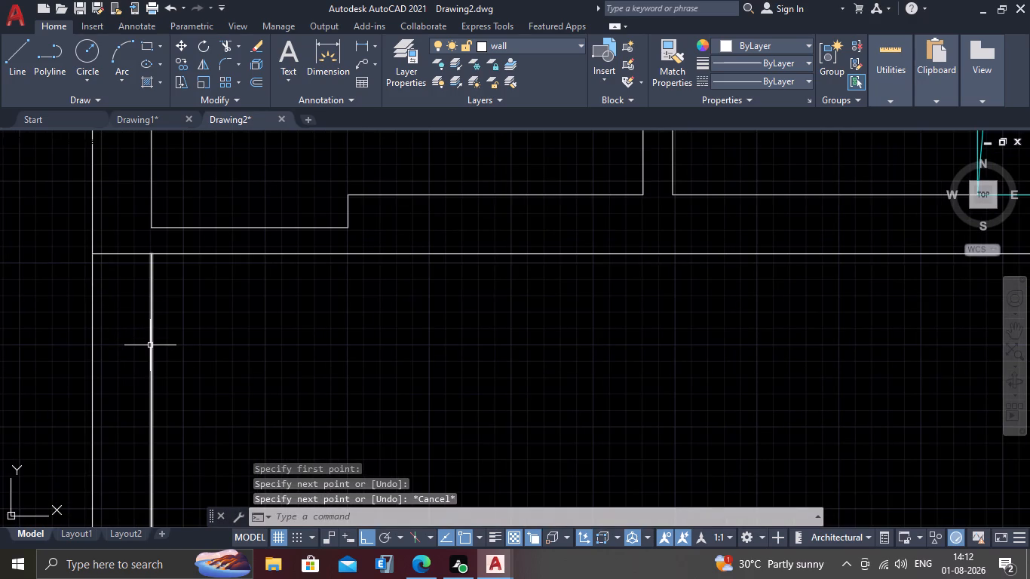
# On the window layer, draw a short line across the front-left room's left wall at the inner line's midpoint.
pyautogui.scroll(-3, 151, 345)
pyautogui.moveTo(157, 363); pyautogui.dragTo(189, 291, button='middle')
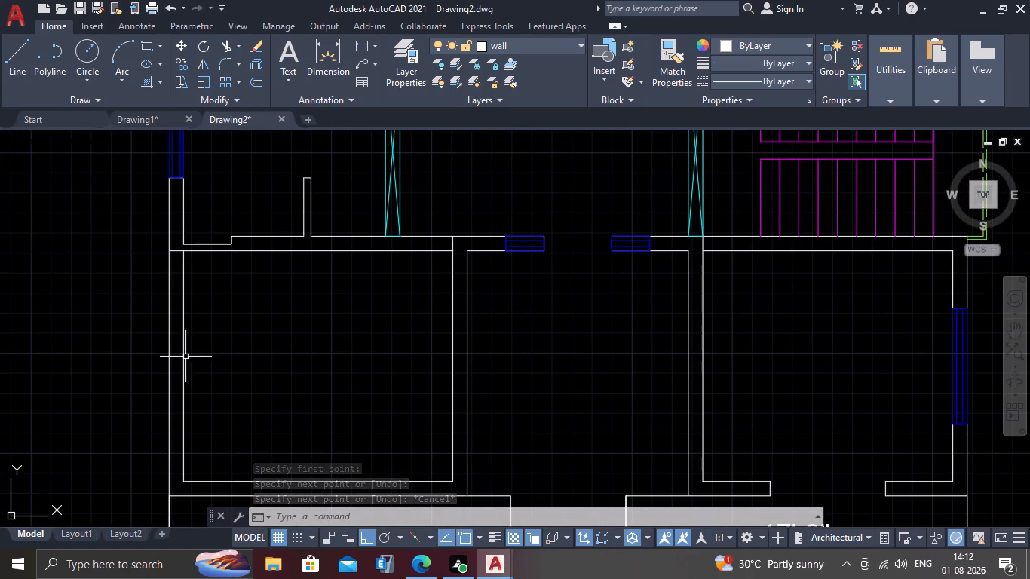
pyautogui.scroll(-2, 221, 356)
pyautogui.moveTo(213, 369); pyautogui.dragTo(223, 345, button='middle')
pyautogui.scroll(2, 200, 335)
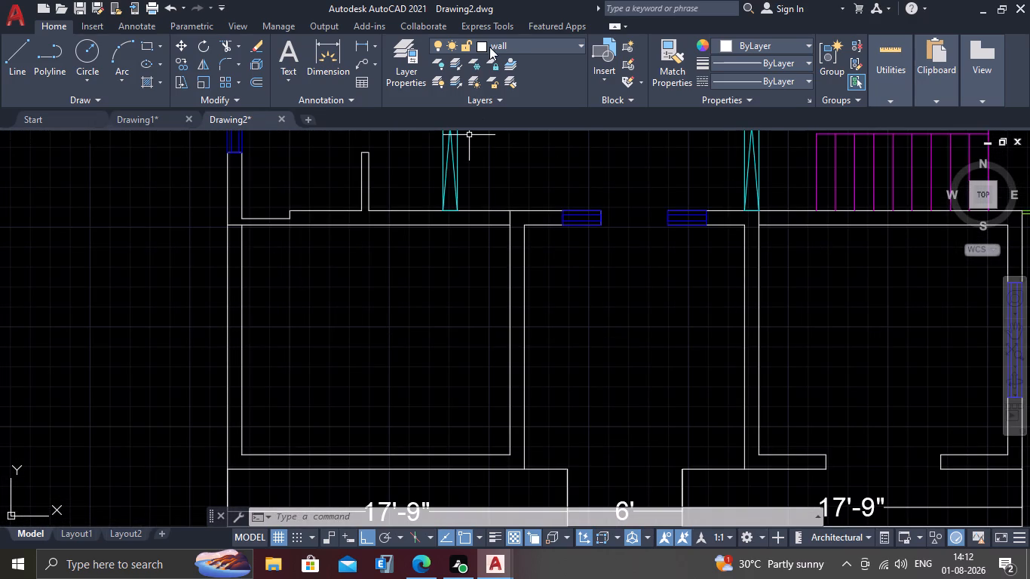
pyautogui.click(509, 42)
pyautogui.click(504, 231)
pyautogui.press('l')
pyautogui.press('Return')
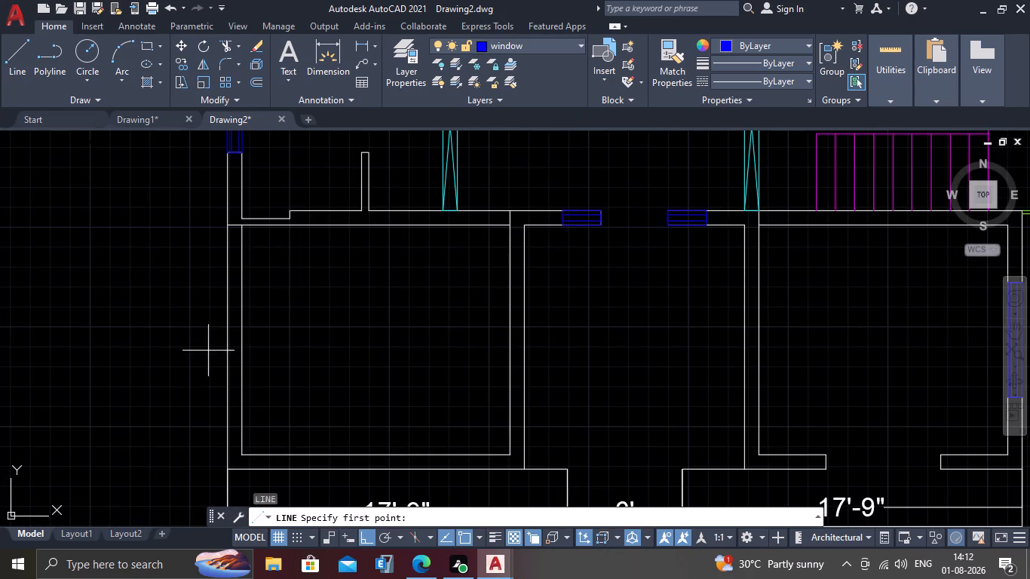
pyautogui.scroll(2, 208, 351)
pyautogui.click(295, 329)
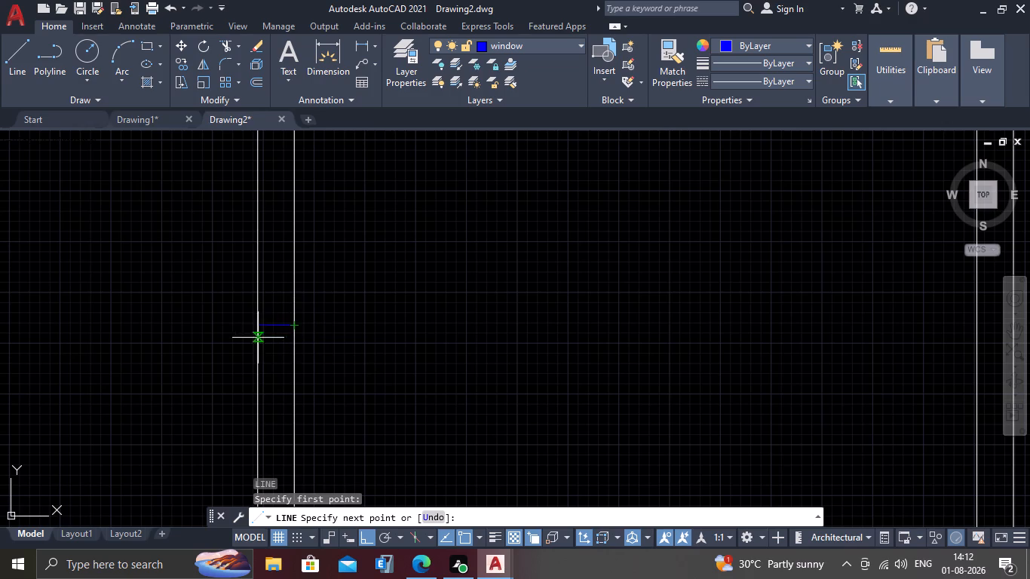
pyautogui.click(261, 324)
pyautogui.press('Escape')
pyautogui.scroll(-2, 268, 323)
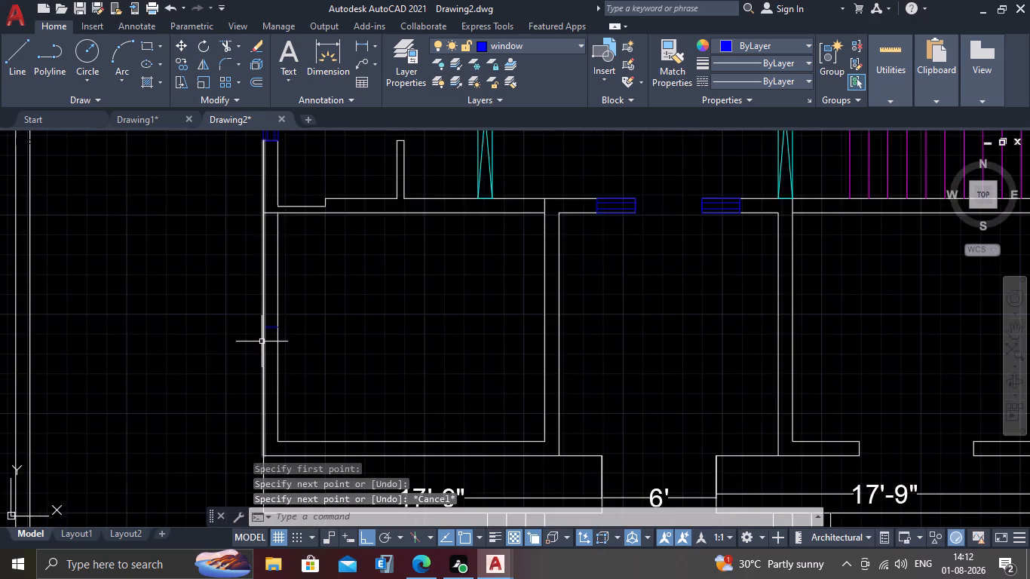
# Offset the short window line in the front-left room's left wall by 3' both upward and downward.
pyautogui.scroll(2, 262, 342)
pyautogui.press('o')
pyautogui.press('Return')
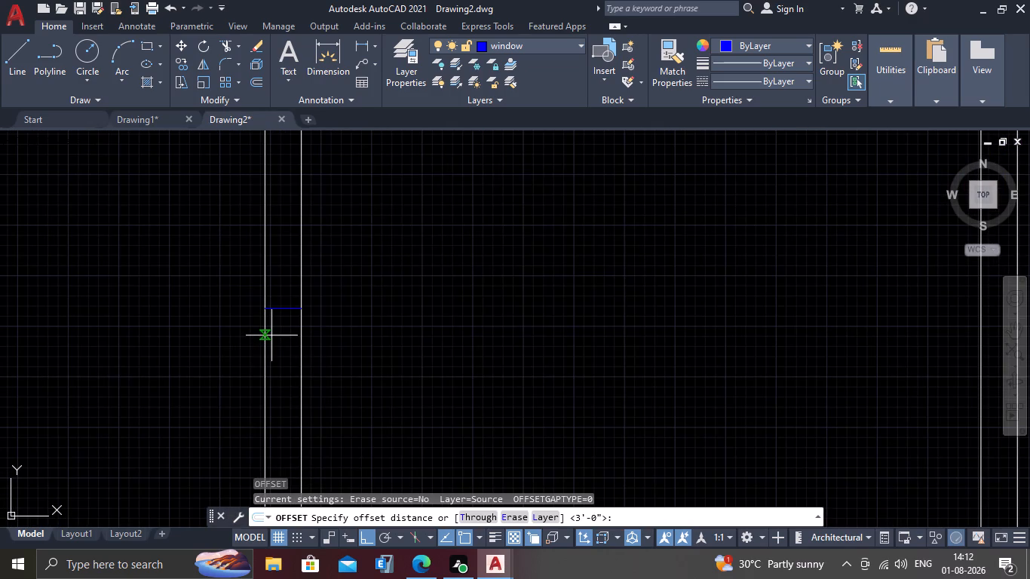
pyautogui.write("3'")
pyautogui.press('Return')
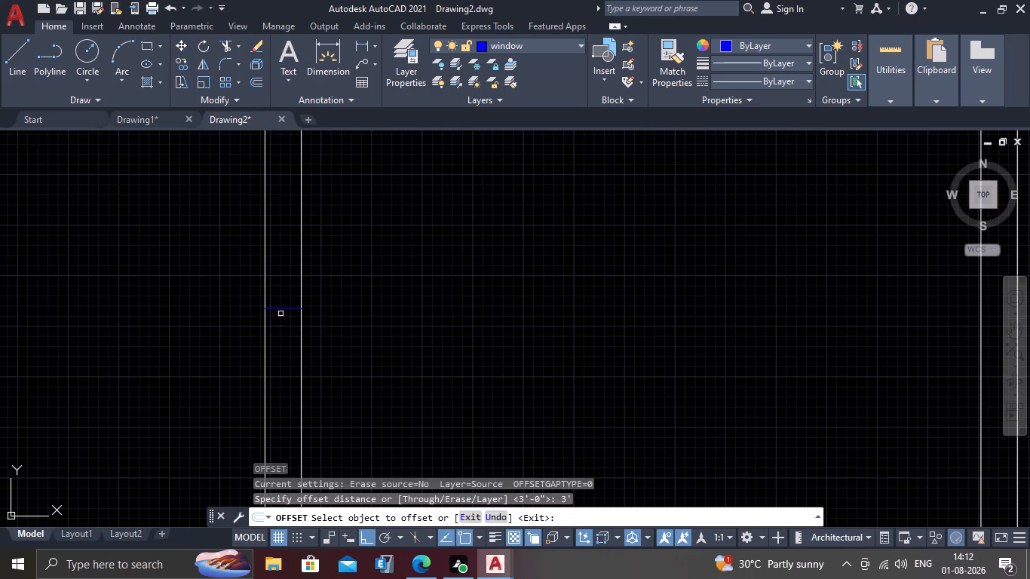
pyautogui.click(282, 310)
pyautogui.click(271, 255)
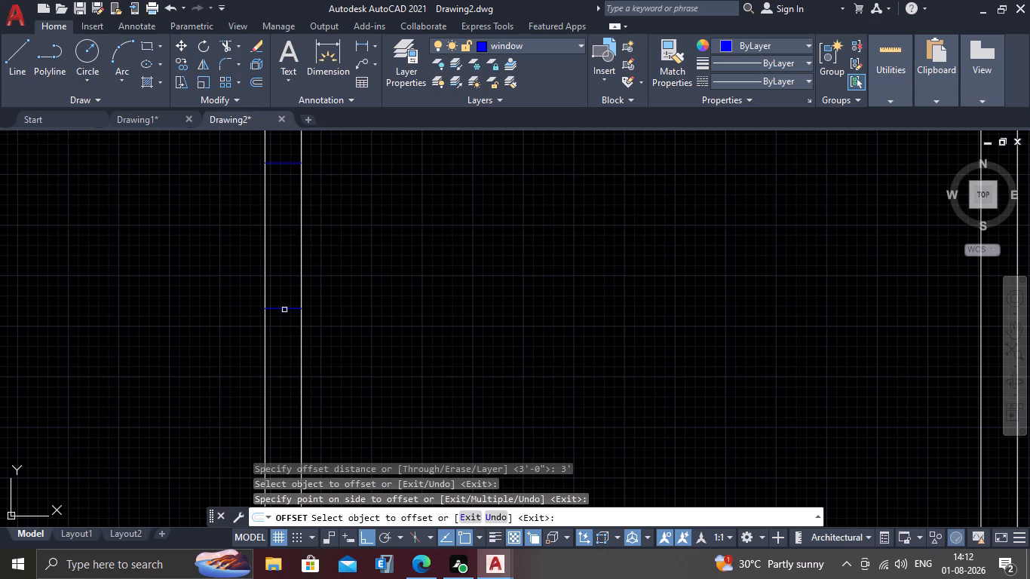
pyautogui.click(284, 308)
pyautogui.click(284, 359)
pyautogui.scroll(-1, 284, 360)
pyautogui.moveTo(274, 369); pyautogui.dragTo(262, 331, button='middle')
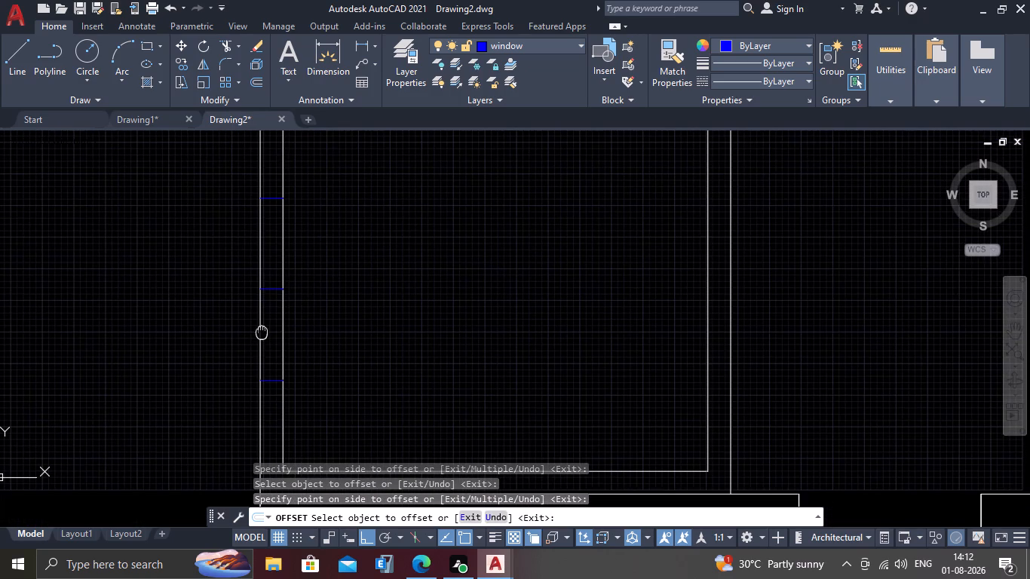
pyautogui.press('Escape')
# Trim away the original middle window line in the front-left room's left wall.
pyautogui.scroll(1, 283, 319)
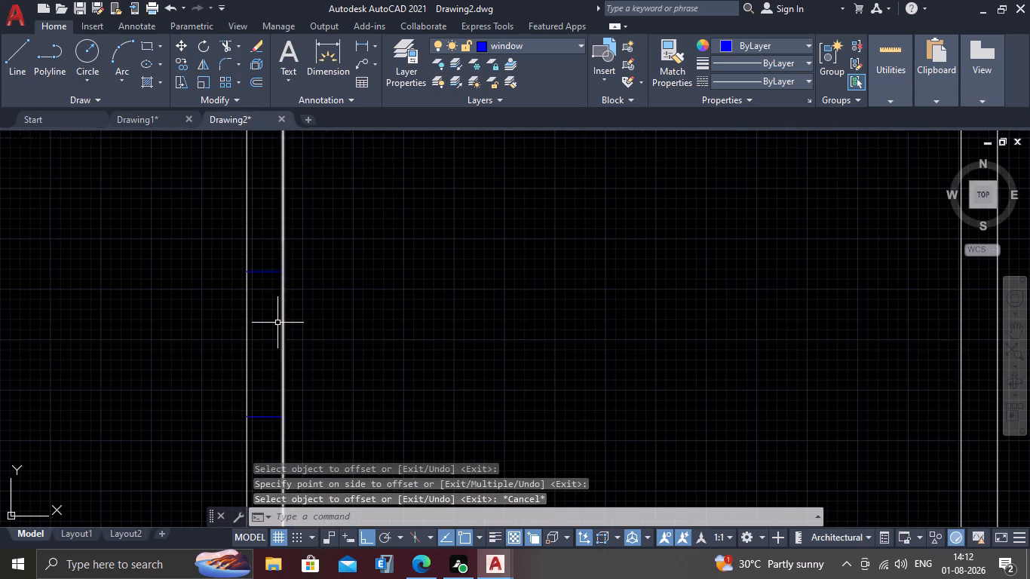
pyautogui.write('tr')
pyautogui.press('Return')
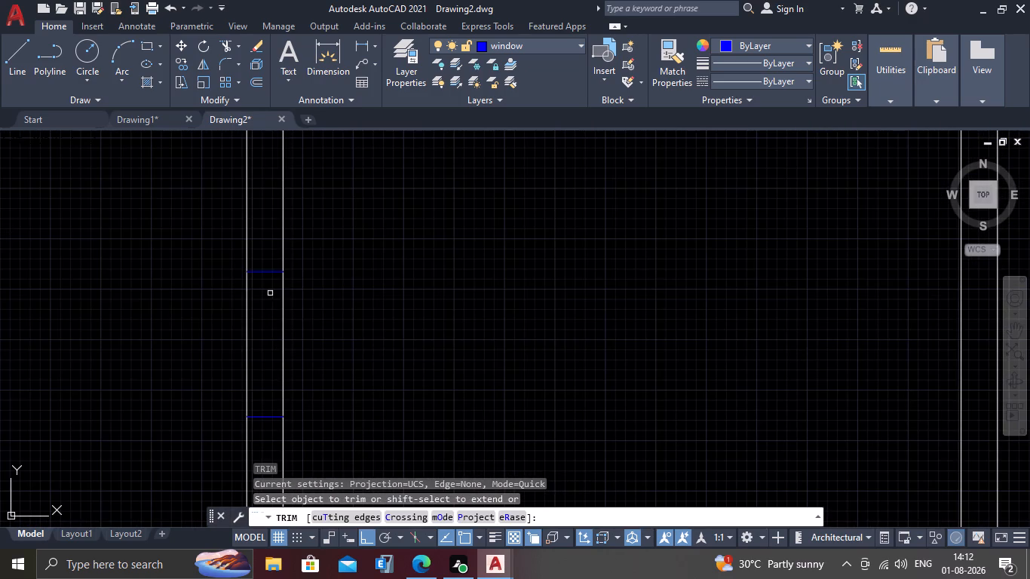
pyautogui.click(264, 271)
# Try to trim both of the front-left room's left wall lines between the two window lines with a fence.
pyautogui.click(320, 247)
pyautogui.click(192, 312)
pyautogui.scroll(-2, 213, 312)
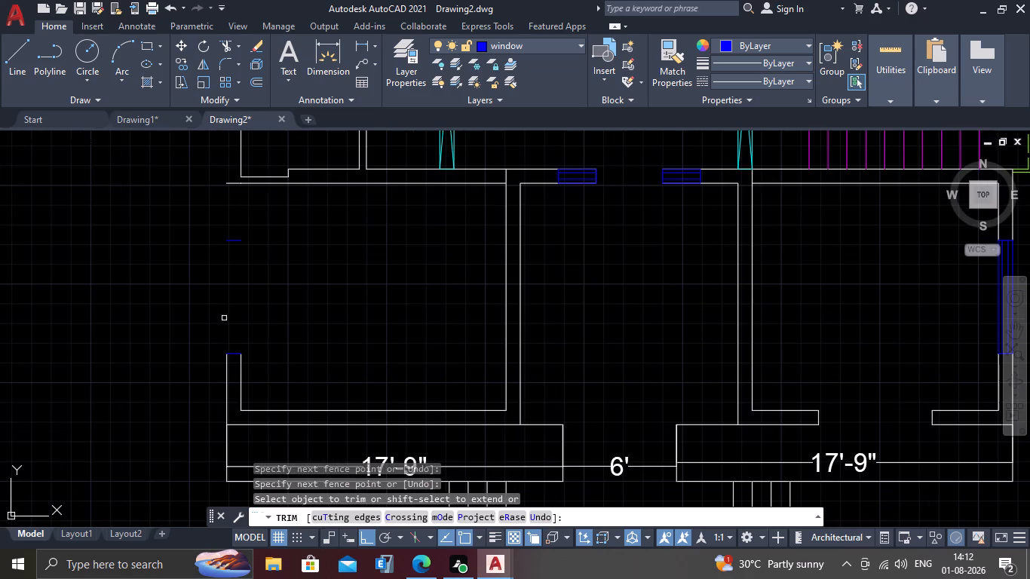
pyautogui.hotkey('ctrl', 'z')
# Trim the inner and outer left wall lines of the front-left room just below the upper window line.
pyautogui.scroll(-2, 242, 304)
pyautogui.moveTo(253, 288); pyautogui.dragTo(255, 342, button='middle')
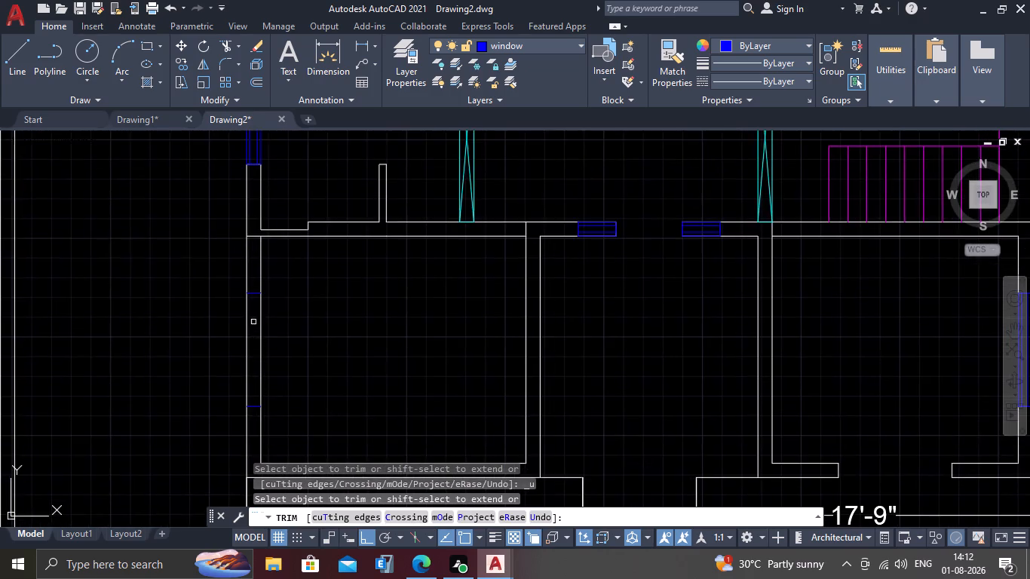
pyautogui.scroll(4, 256, 296)
pyautogui.moveTo(257, 311); pyautogui.dragTo(255, 374, button='middle')
pyautogui.scroll(2, 238, 351)
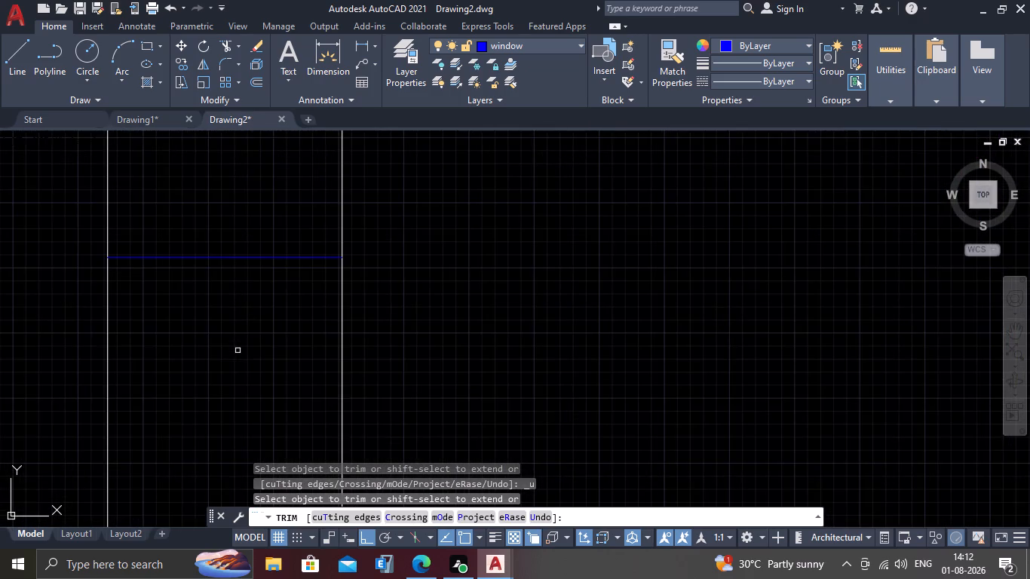
pyautogui.moveTo(238, 351); pyautogui.dragTo(250, 383, button='middle')
pyautogui.scroll(2, 361, 302)
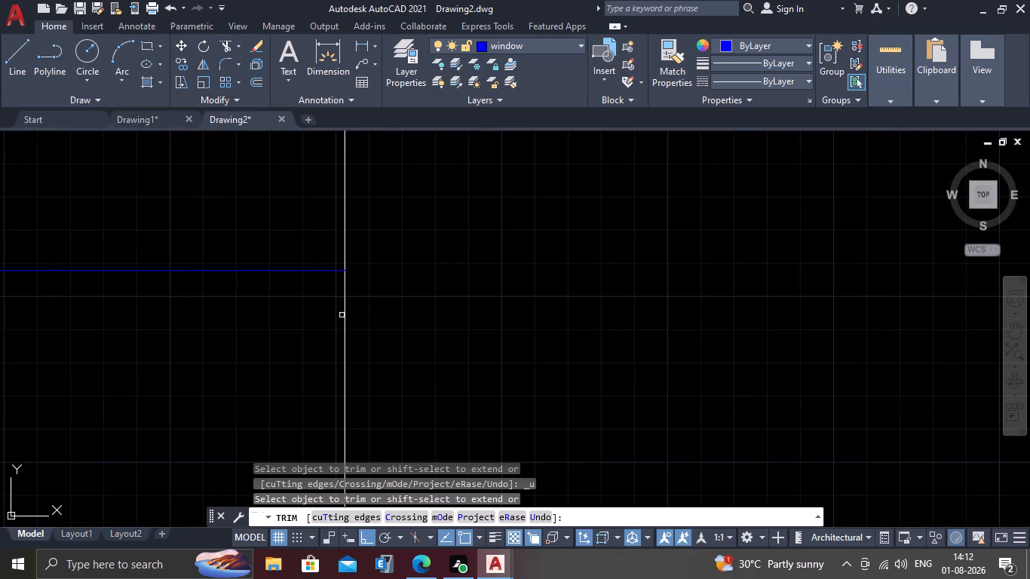
pyautogui.click(343, 318)
pyautogui.scroll(-2, 330, 325)
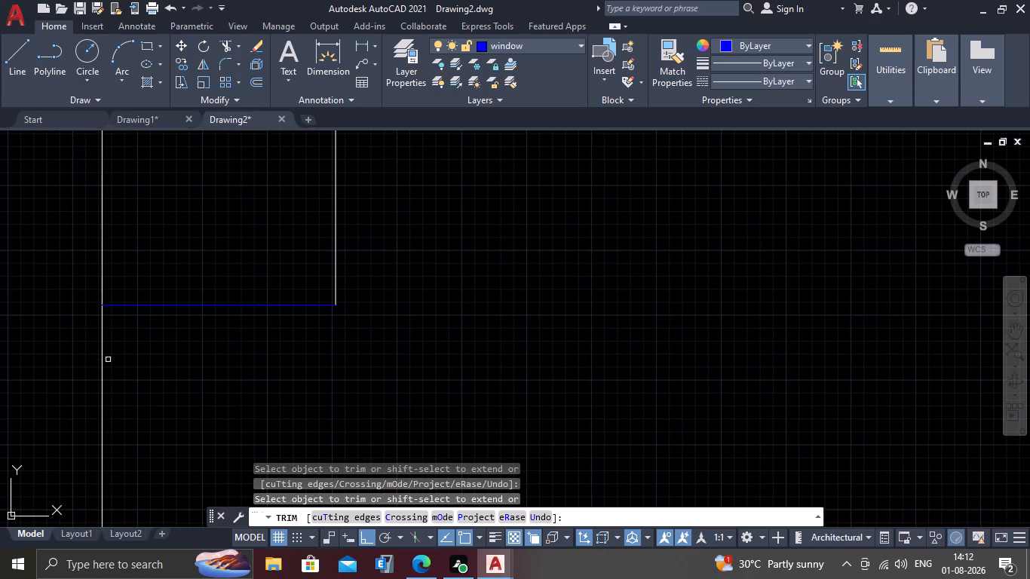
pyautogui.click(102, 361)
pyautogui.scroll(-5, 208, 332)
pyautogui.moveTo(231, 397); pyautogui.dragTo(235, 387, button='middle')
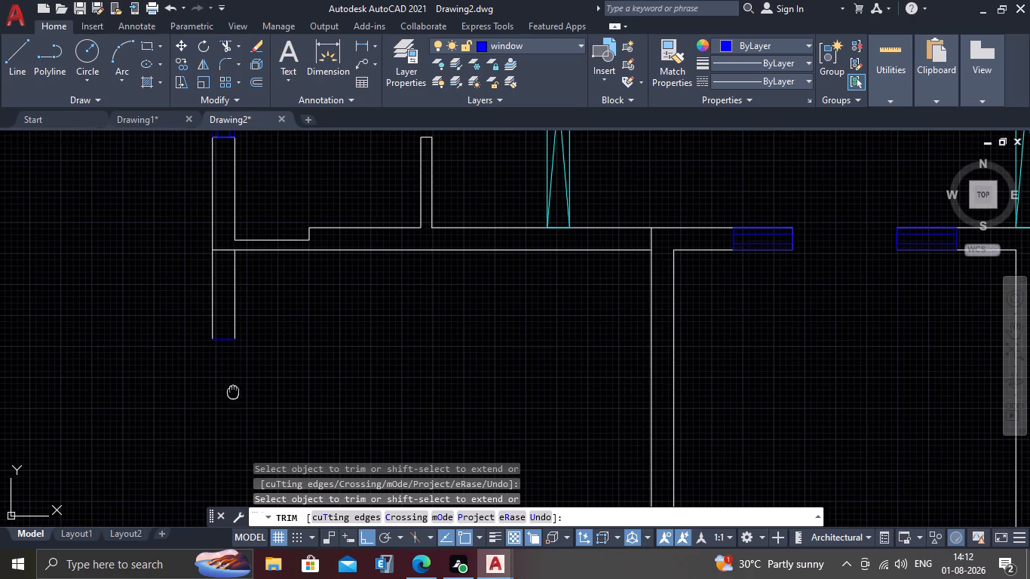
pyautogui.moveTo(235, 387); pyautogui.dragTo(276, 293, button='middle')
pyautogui.scroll(-2, 282, 283)
pyautogui.moveTo(274, 357); pyautogui.dragTo(278, 312, button='middle')
pyautogui.scroll(2, 265, 329)
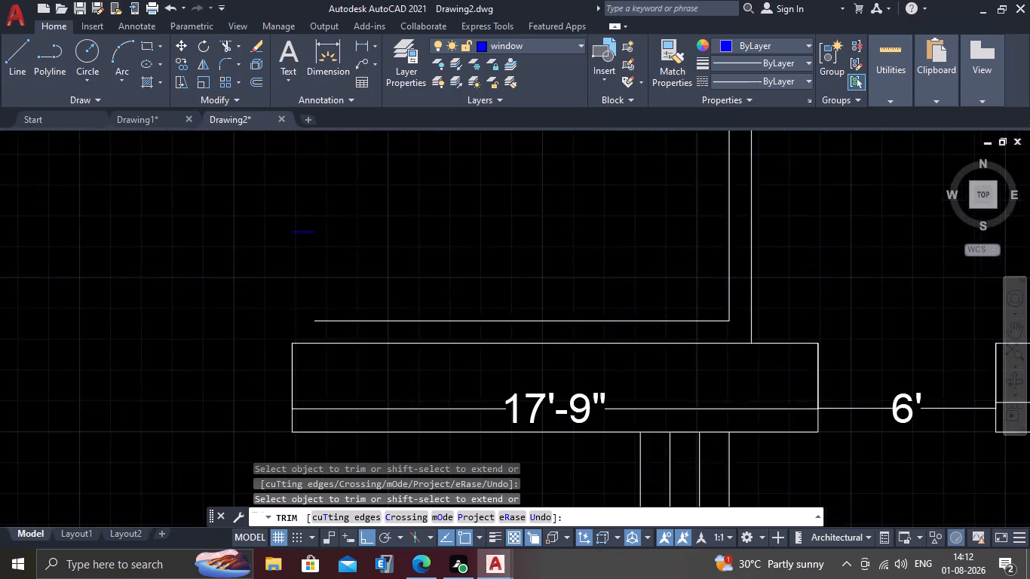
pyautogui.press('Escape')
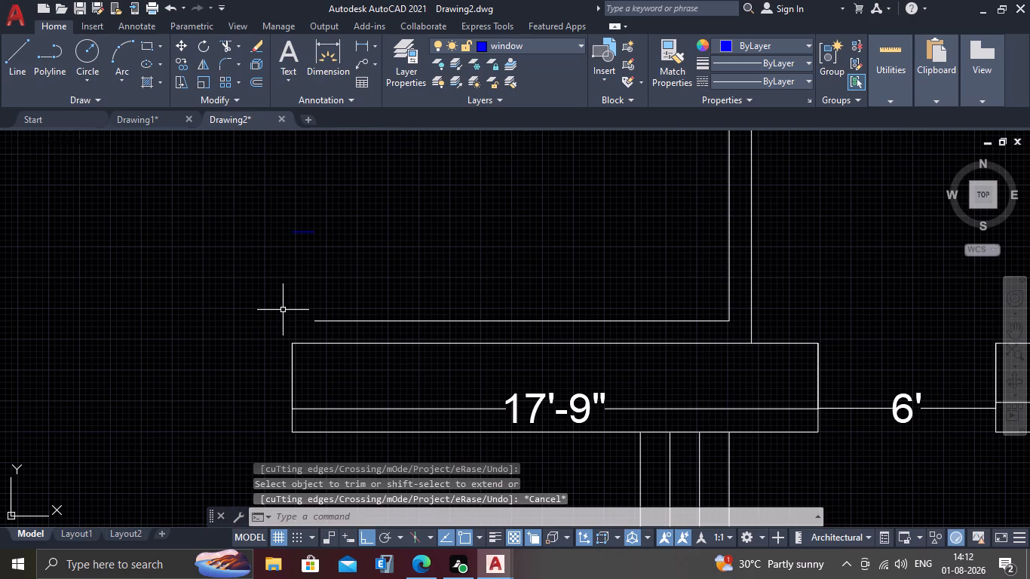
# On the wall layer, redraw the left wall's inner line from the front-left room's lower inner corner up to the lower window line.
pyautogui.click(550, 45)
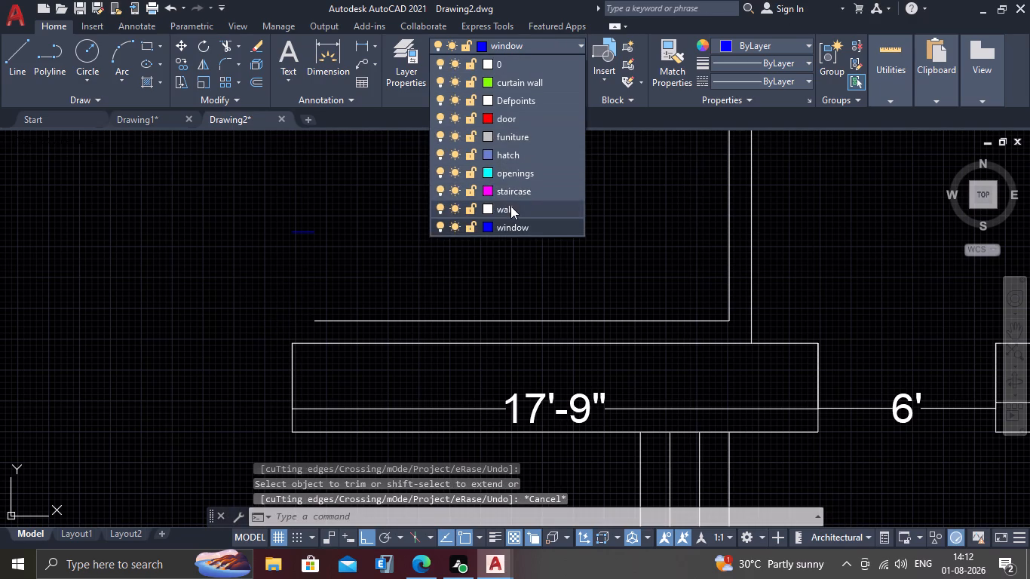
pyautogui.click(513, 207)
pyautogui.press('l')
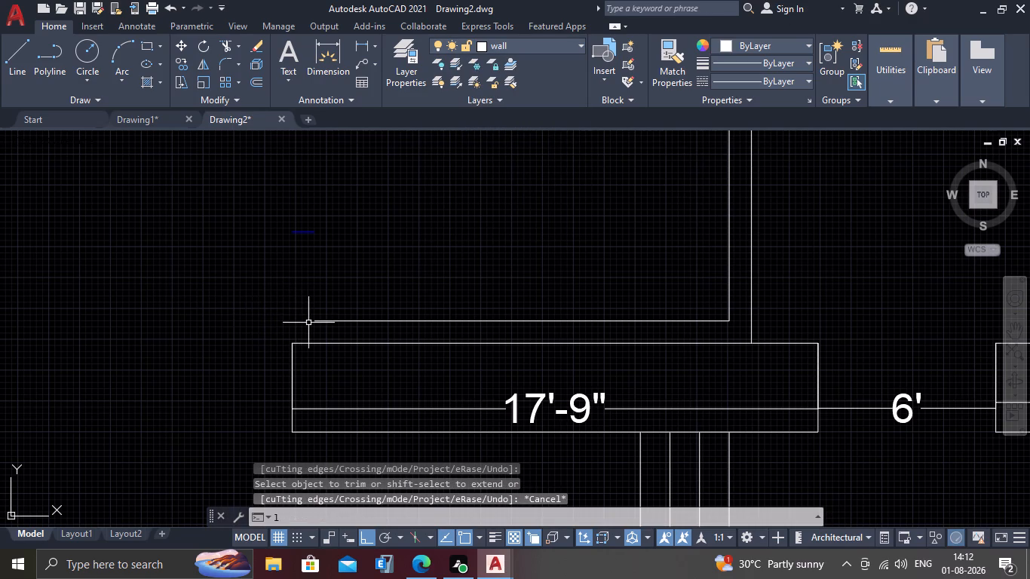
pyautogui.press('l')
pyautogui.press('Return')
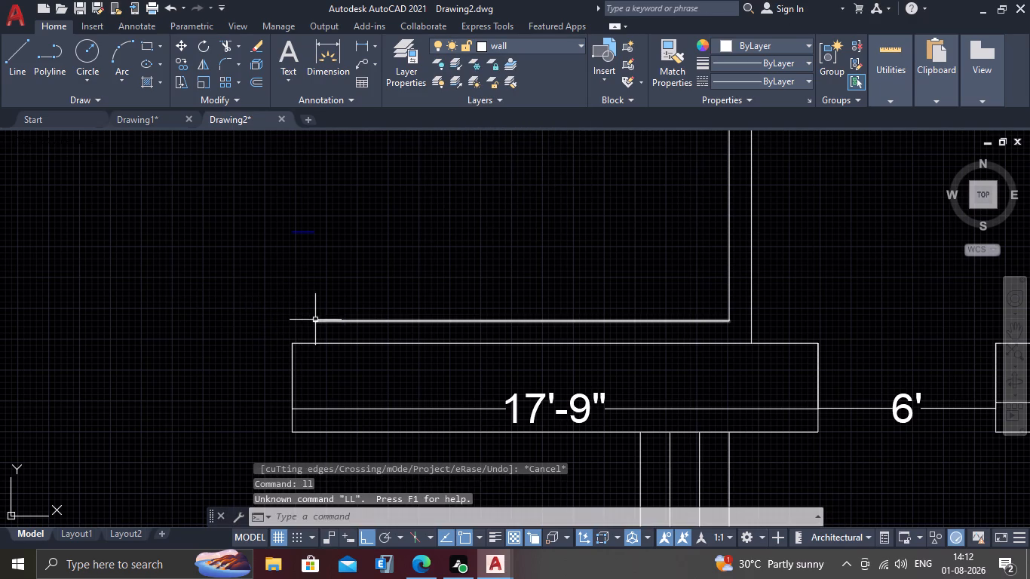
pyautogui.scroll(2, 313, 311)
pyautogui.press('l')
pyautogui.press('Return')
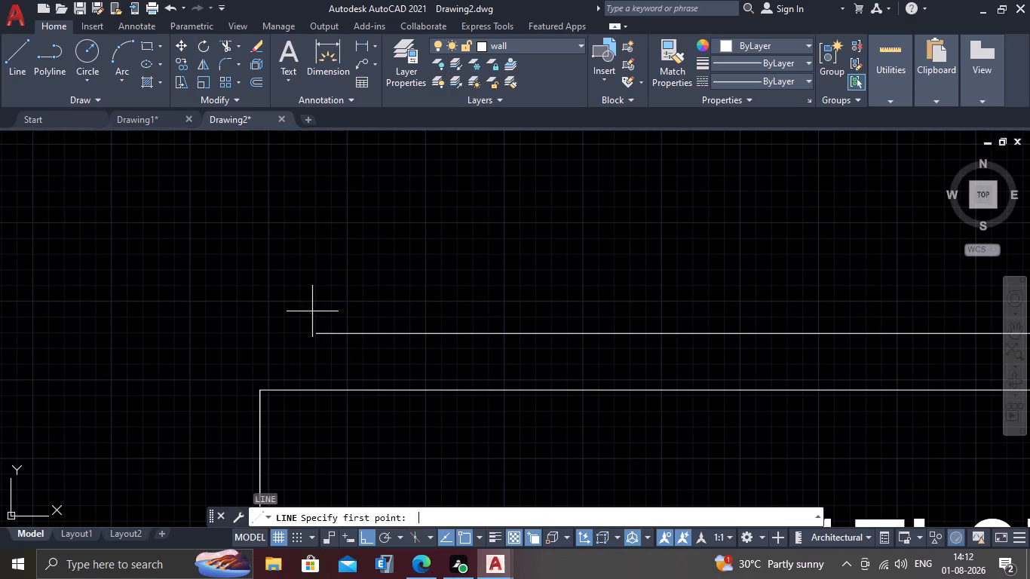
pyautogui.scroll(-1, 315, 277)
pyautogui.moveTo(320, 317); pyautogui.dragTo(323, 305)
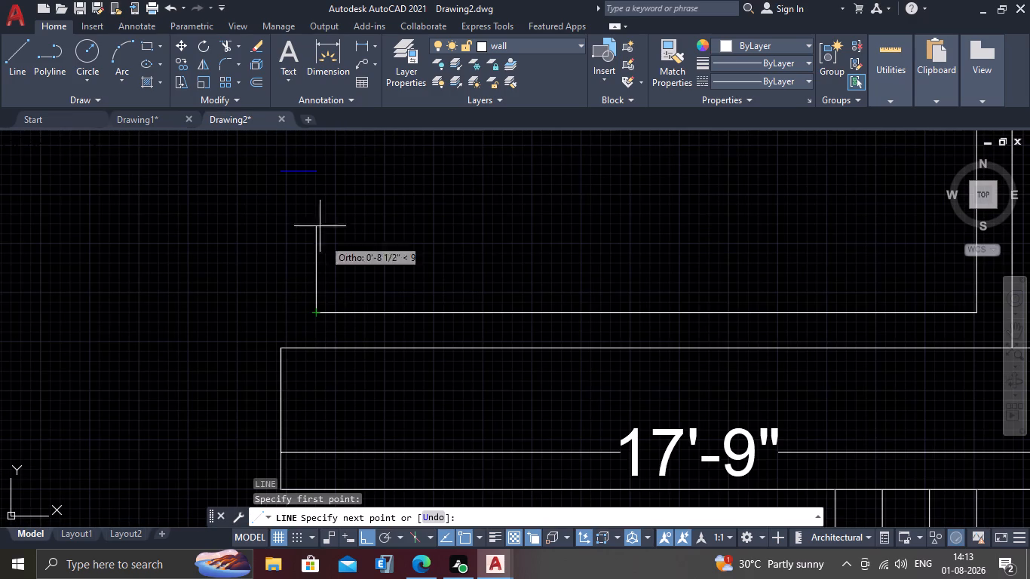
pyautogui.click(318, 171)
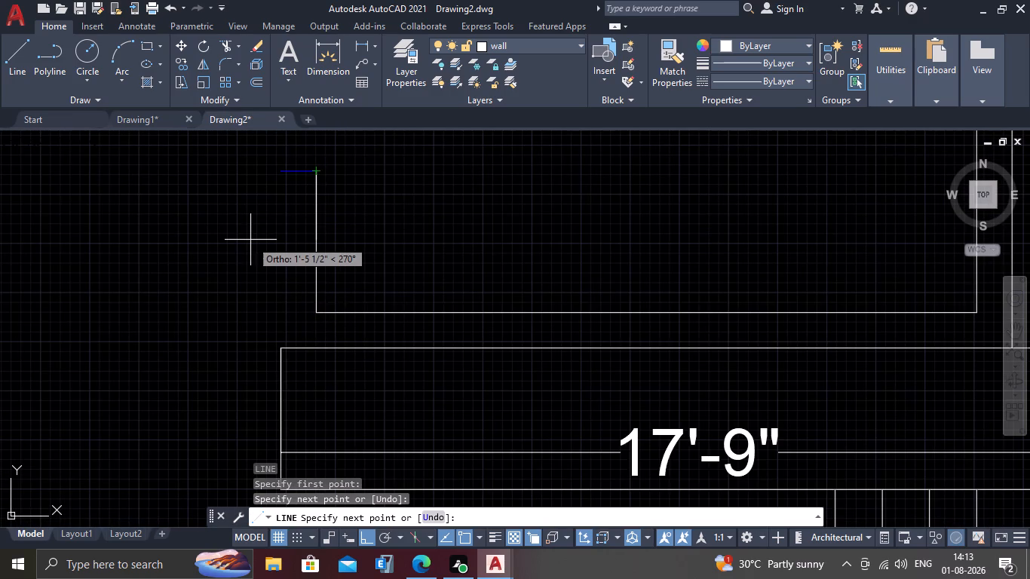
pyautogui.press('Escape')
# Redraw the left wall's outer line from the lower window line's outer end down to the front-left room's lower outer corner.
pyautogui.press('Return')
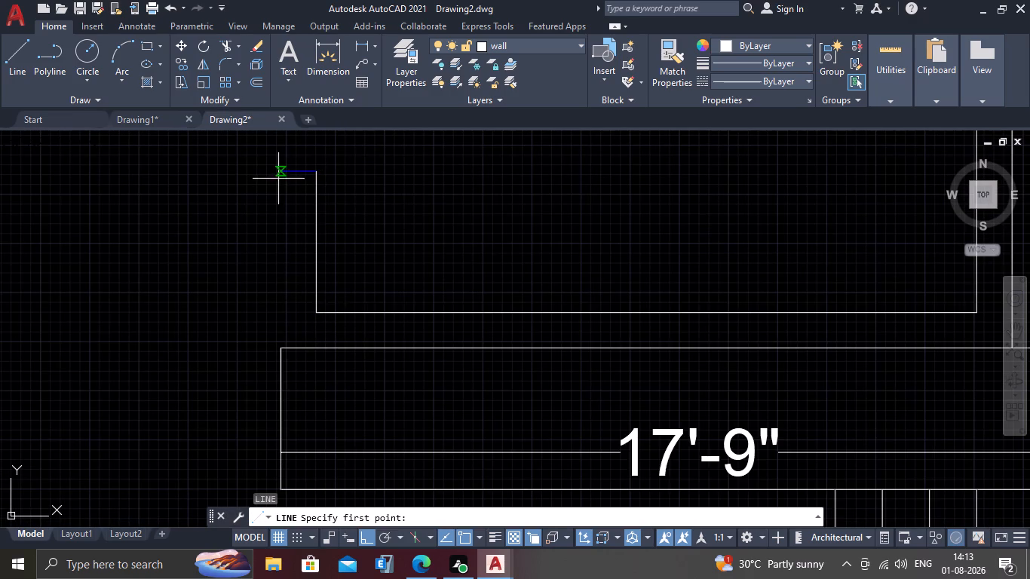
pyautogui.moveTo(279, 172); pyautogui.dragTo(279, 181)
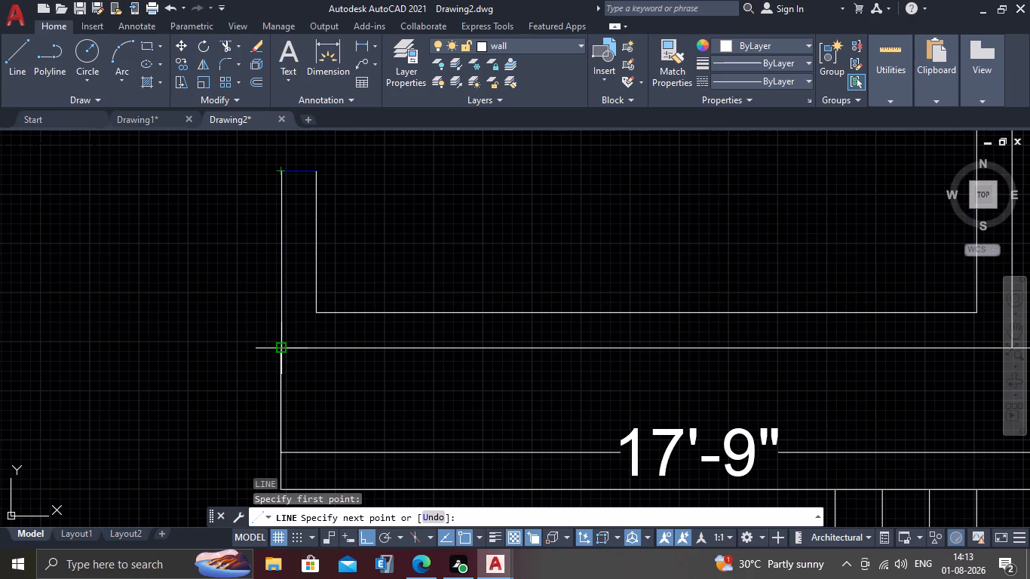
pyautogui.click(284, 345)
pyautogui.press('Escape')
# Trim away the upper and lower window lines capping the opening in the front-left room's left wall.
pyautogui.scroll(-5, 286, 329)
pyautogui.moveTo(321, 271); pyautogui.dragTo(257, 286, button='middle')
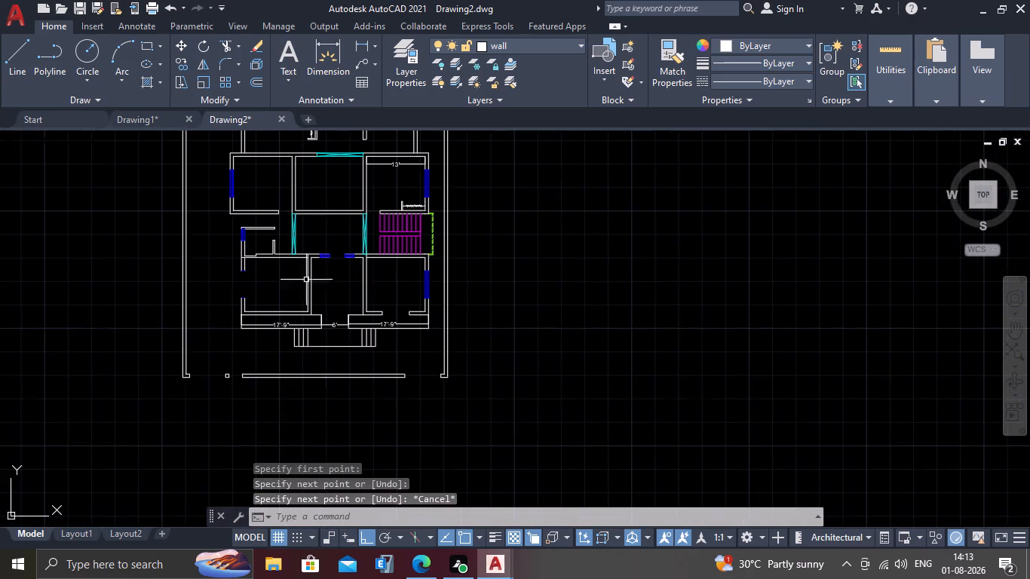
pyautogui.scroll(-1, 403, 295)
pyautogui.scroll(3, 403, 295)
pyautogui.moveTo(106, 263); pyautogui.dragTo(569, 253, button='middle')
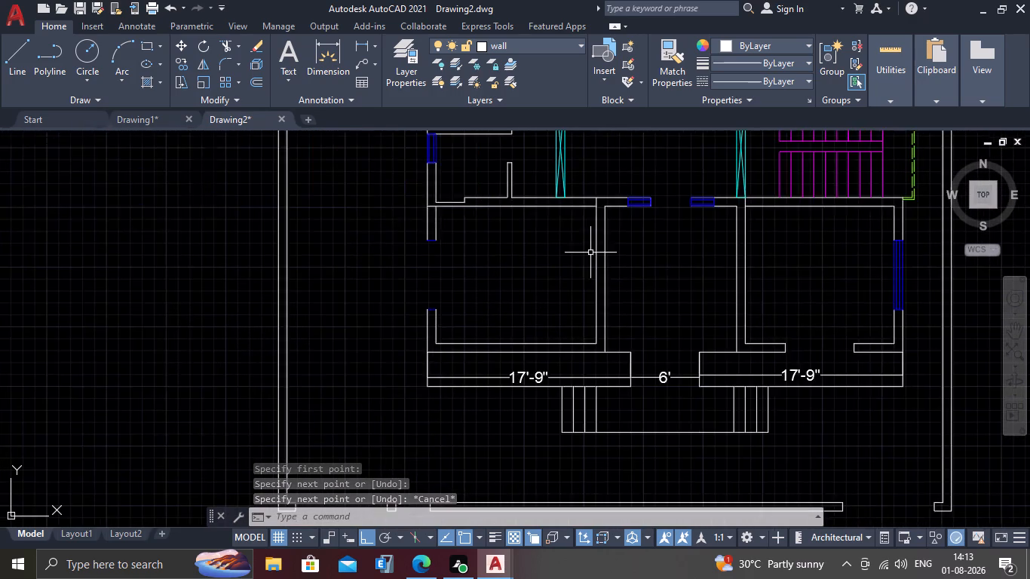
pyautogui.scroll(-1, 589, 253)
pyautogui.scroll(3, 490, 234)
pyautogui.write('tr')
pyautogui.press('Return')
pyautogui.scroll(2, 495, 262)
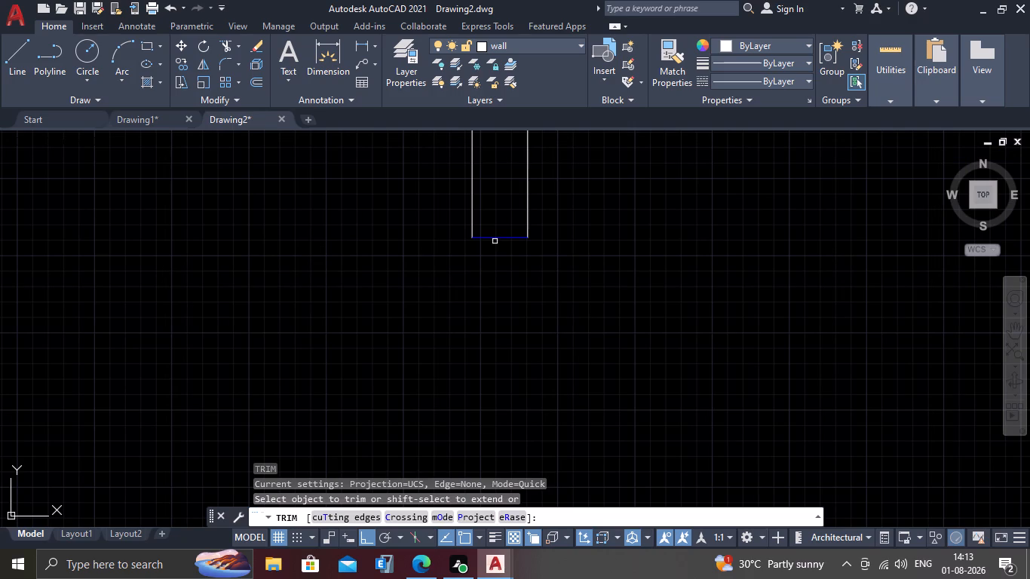
pyautogui.click(495, 240)
pyautogui.click(494, 230)
pyautogui.scroll(-3, 448, 400)
pyautogui.moveTo(475, 399); pyautogui.dragTo(461, 234, button='middle')
pyautogui.scroll(2, 447, 309)
pyautogui.click(450, 274)
pyautogui.click(445, 317)
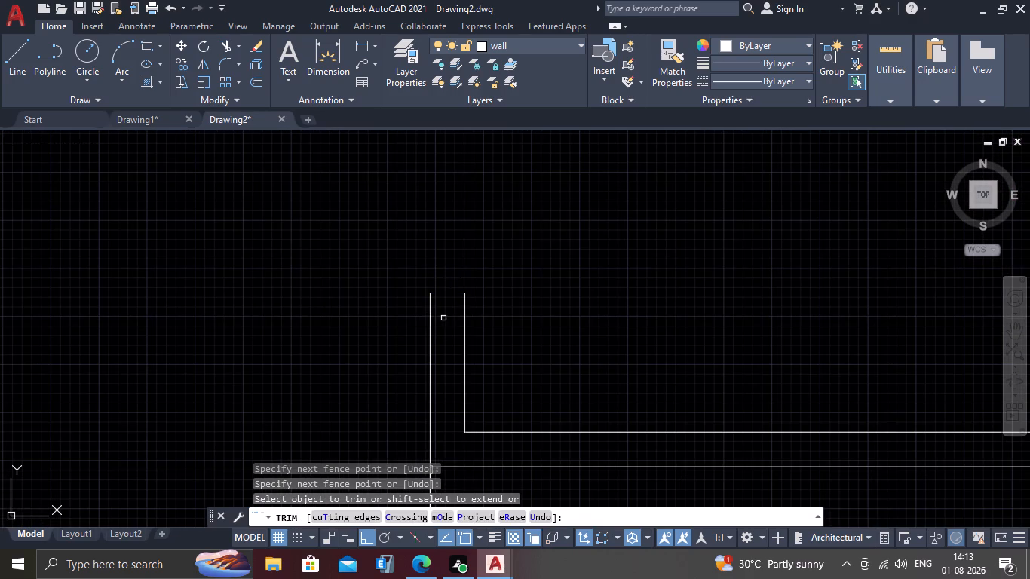
pyautogui.scroll(-2, 443, 318)
pyautogui.press('Escape')
# Copy the window from the front-right room's right wall into the front-left room's left wall opening, aligning their upper right corners.
pyautogui.scroll(-3, 388, 334)
pyautogui.moveTo(460, 283); pyautogui.dragTo(331, 280, button='middle')
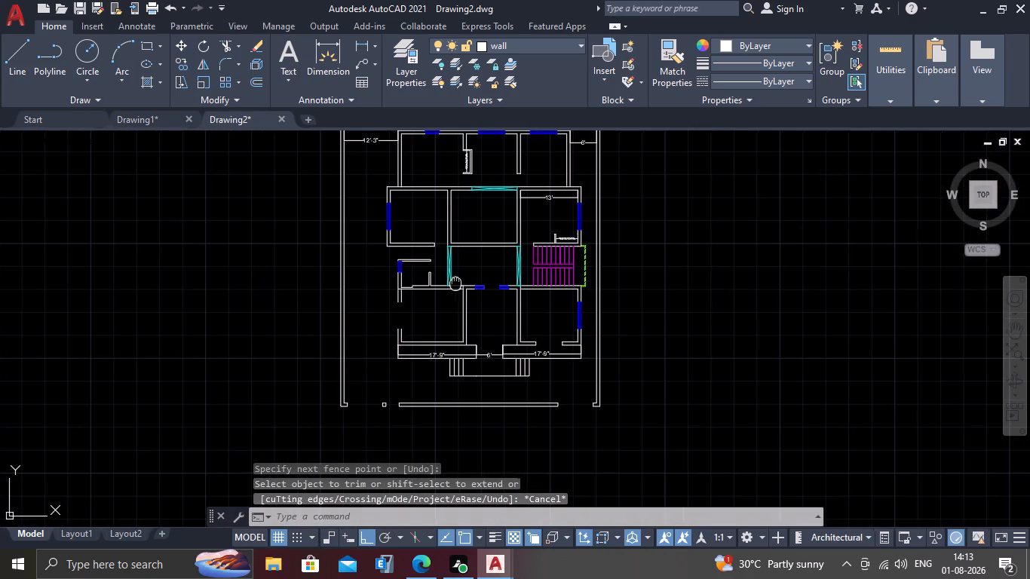
pyautogui.moveTo(331, 280); pyautogui.dragTo(322, 278, button='middle')
pyautogui.scroll(3, 428, 312)
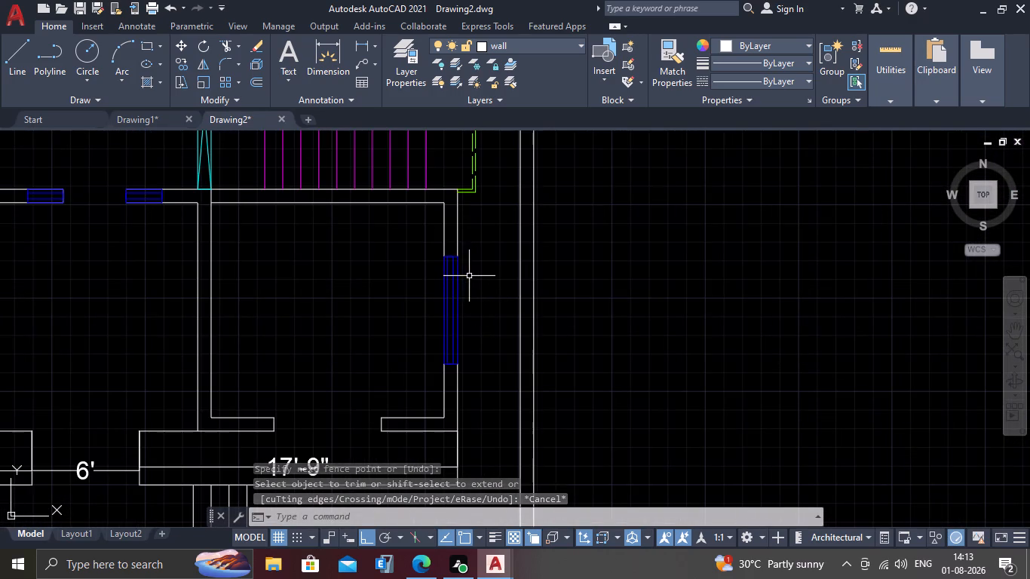
pyautogui.scroll(2, 471, 273)
pyautogui.moveTo(467, 269); pyautogui.dragTo(460, 274)
pyautogui.click(339, 345)
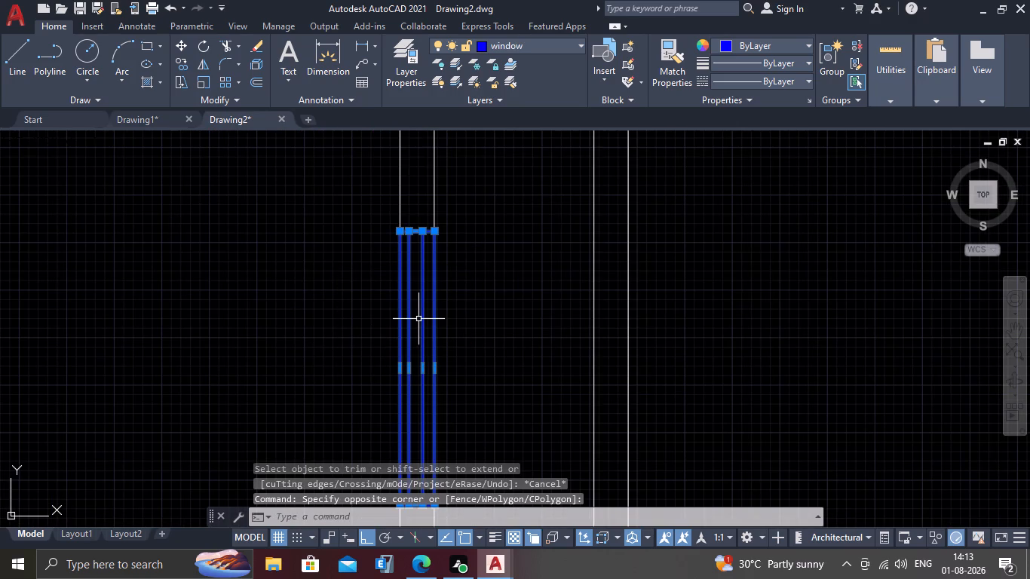
pyautogui.write('co')
pyautogui.press('Return')
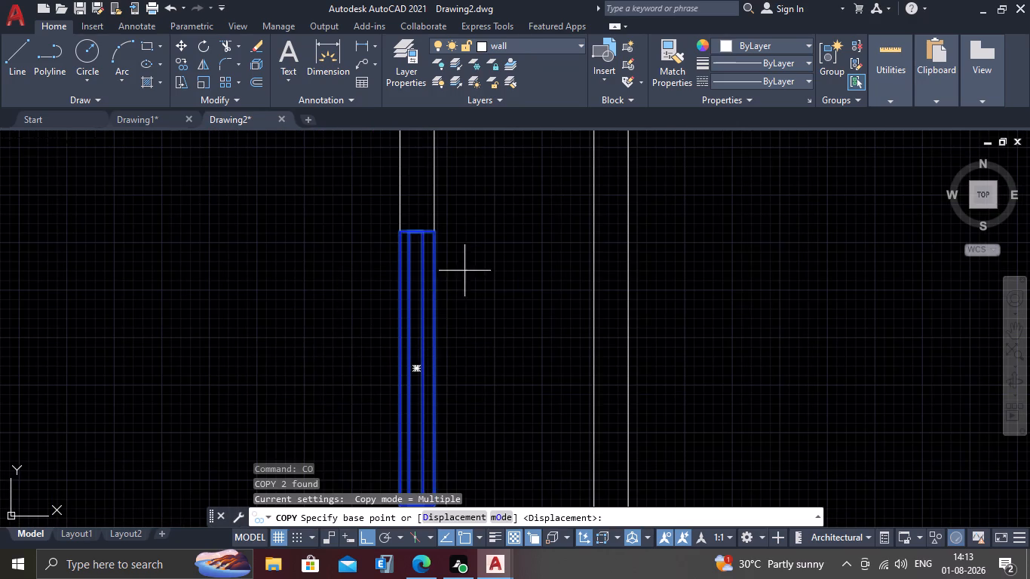
pyautogui.scroll(2, 467, 264)
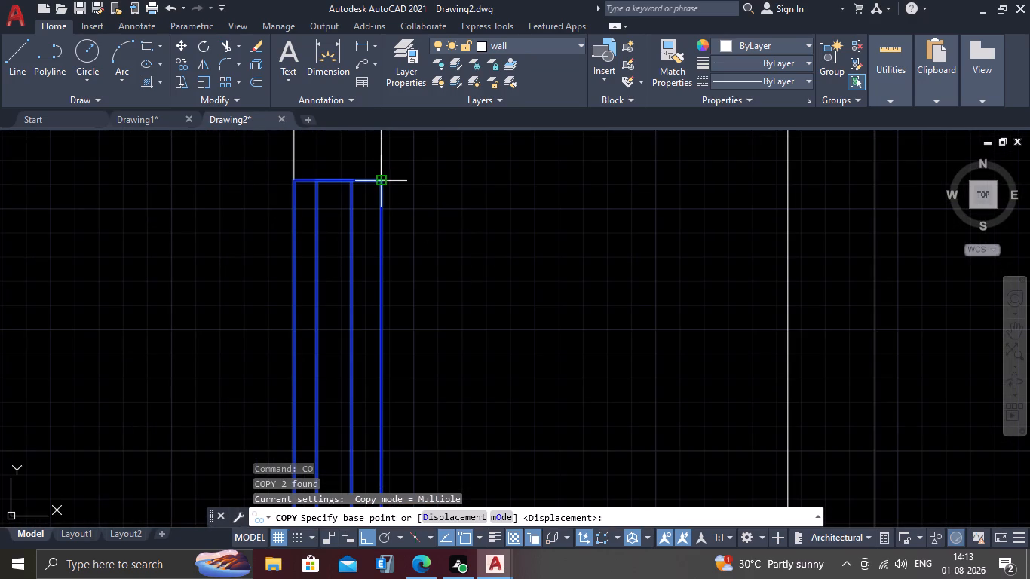
pyautogui.click(382, 182)
pyautogui.scroll(-6, 390, 192)
pyautogui.moveTo(316, 259); pyautogui.dragTo(499, 268, button='middle')
pyautogui.scroll(2, 174, 265)
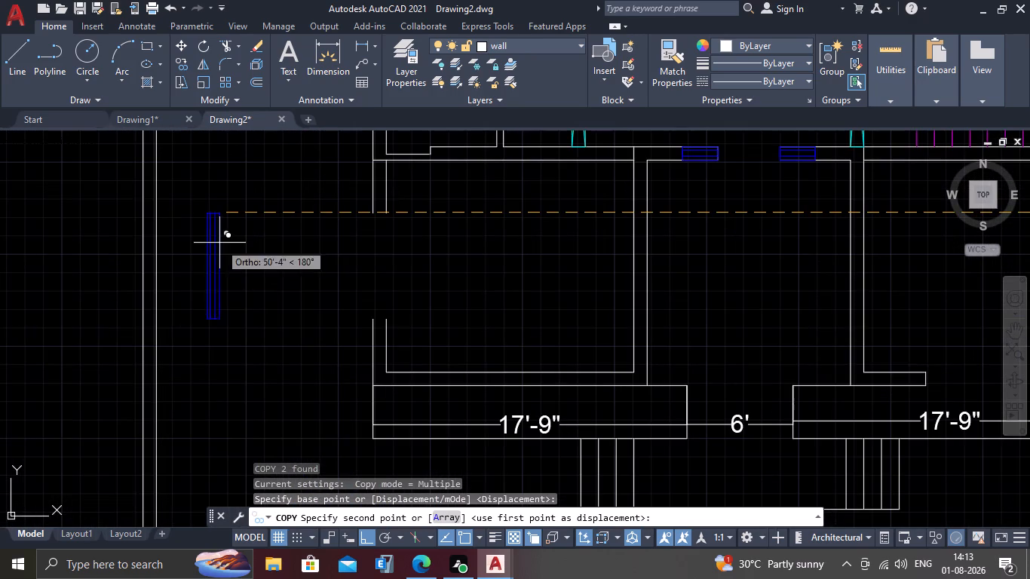
pyautogui.scroll(1, 385, 207)
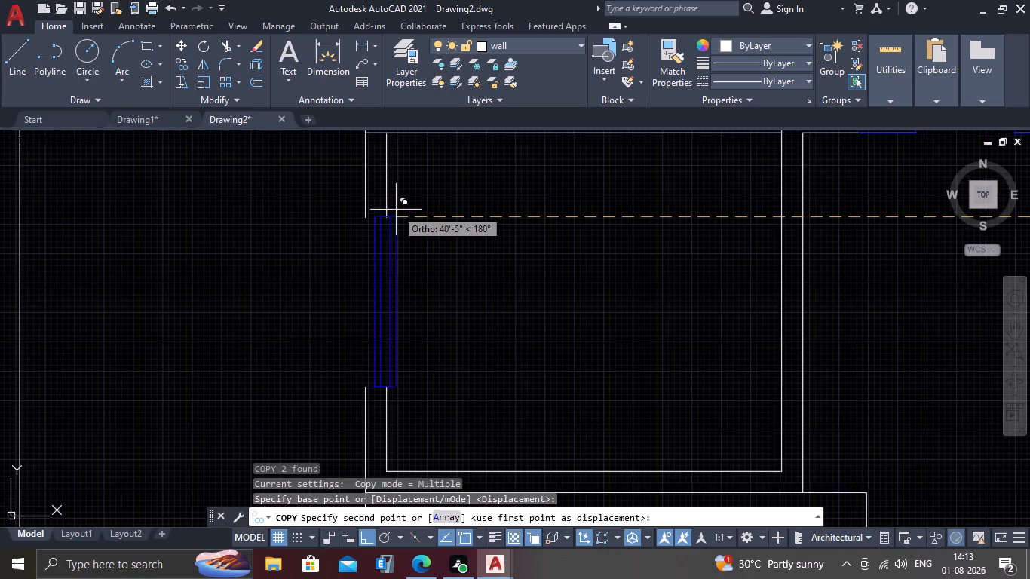
pyautogui.scroll(2, 396, 210)
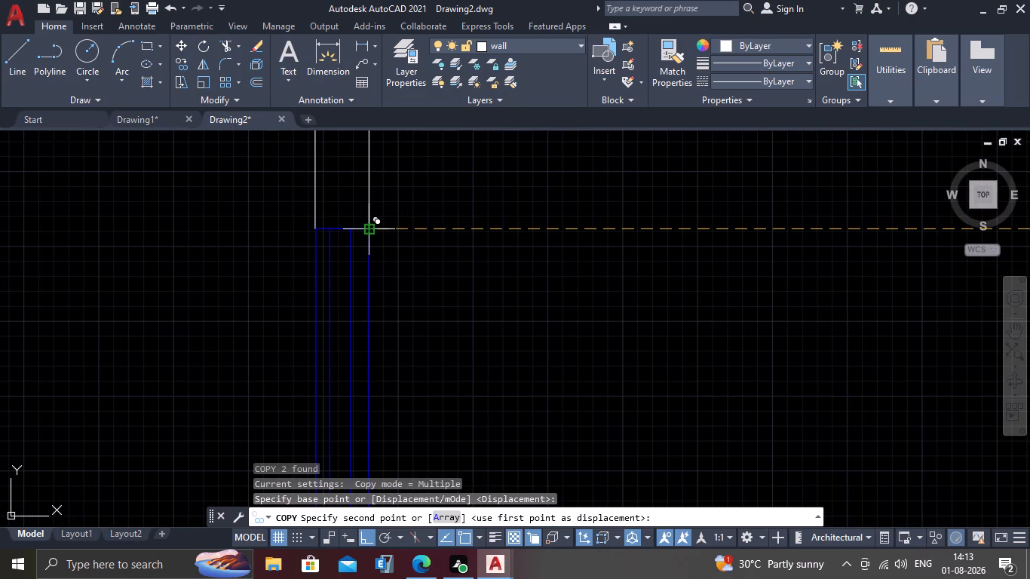
pyautogui.click(370, 227)
pyautogui.press('Escape')
# Examine how the copied window's corners meet the wall lines of the front-left room's left wall.
pyautogui.scroll(3, 316, 216)
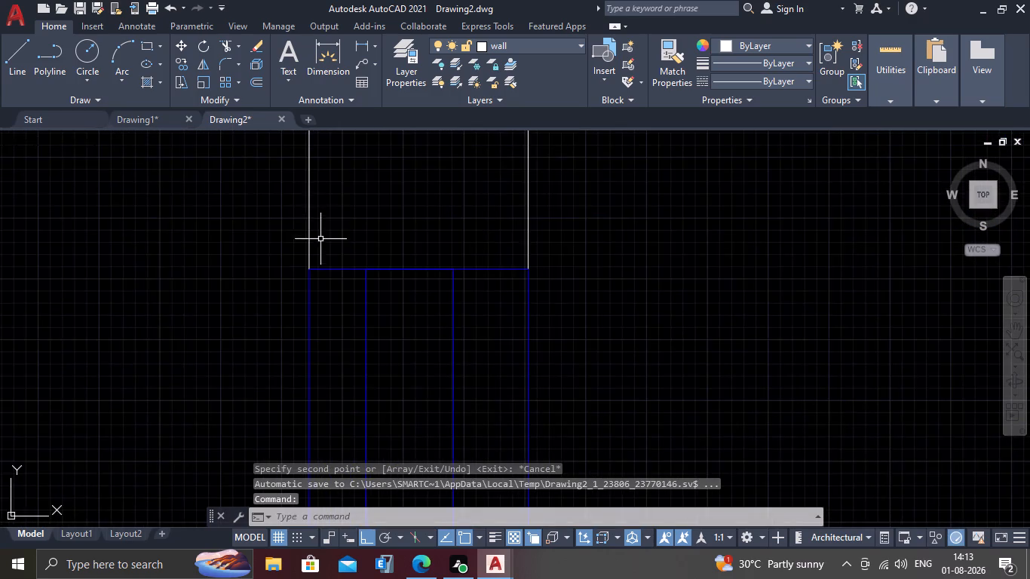
pyautogui.scroll(2, 320, 242)
pyautogui.scroll(5, 290, 308)
pyautogui.moveTo(293, 328); pyautogui.dragTo(291, 354, button='middle')
pyautogui.scroll(4, 284, 333)
pyautogui.moveTo(284, 332); pyautogui.dragTo(282, 430, button='middle')
pyautogui.moveTo(268, 382); pyautogui.dragTo(265, 449, button='middle')
pyautogui.scroll(1, 265, 449)
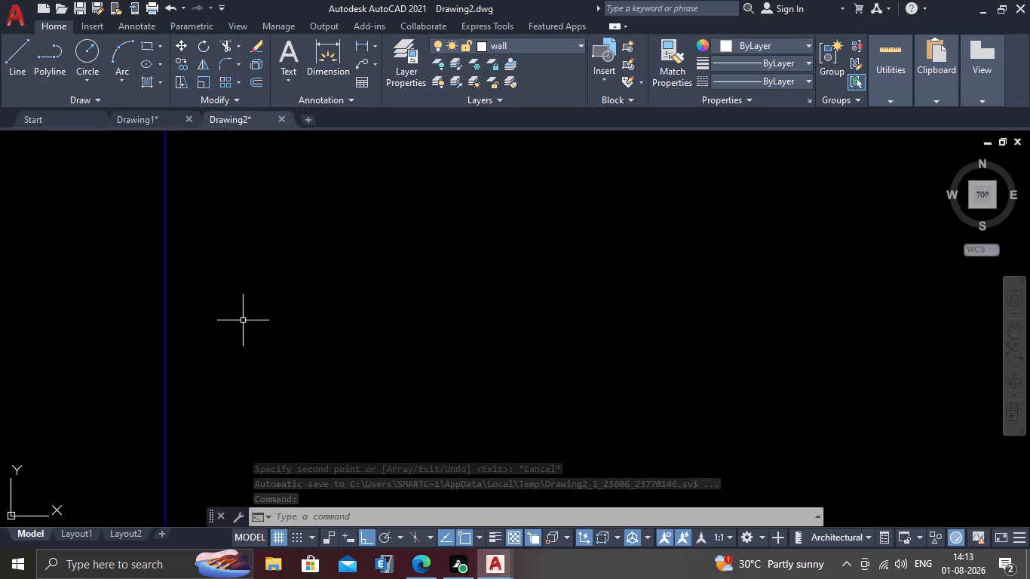
pyautogui.moveTo(209, 255); pyautogui.dragTo(174, 504, button='middle')
pyautogui.scroll(4, 124, 376)
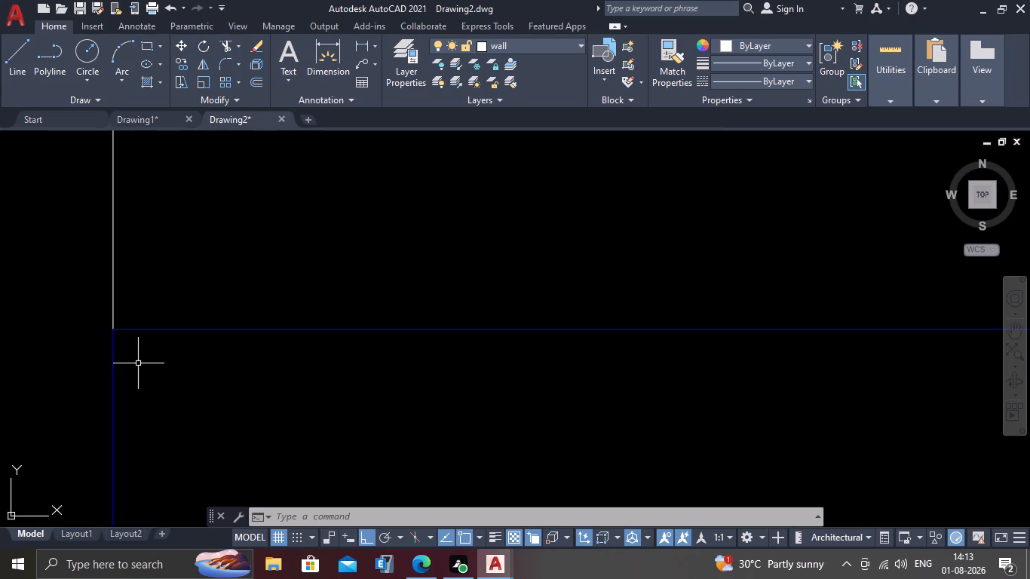
pyautogui.scroll(3, 124, 344)
pyautogui.press('Escape')
pyautogui.scroll(-3, 124, 351)
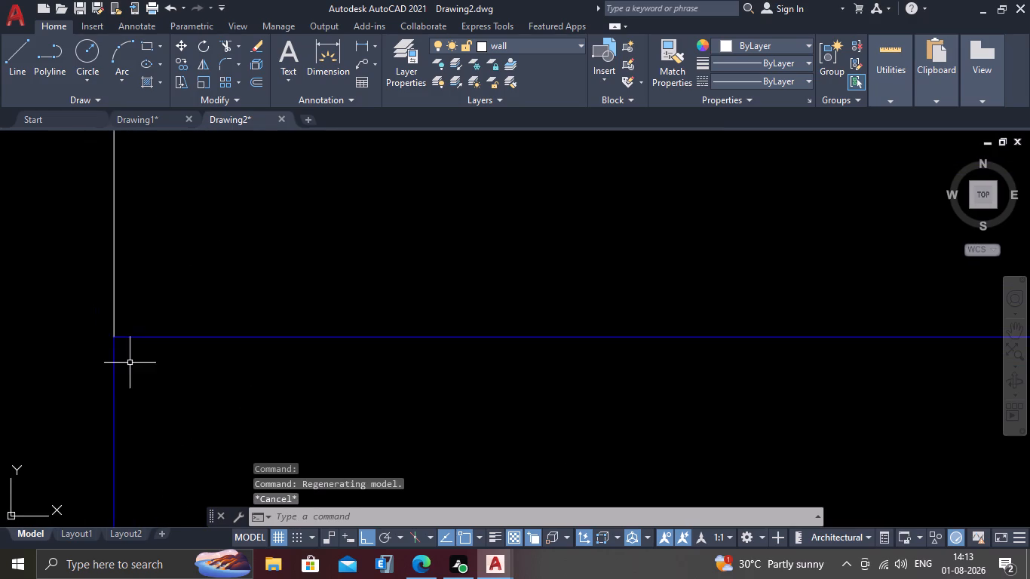
pyautogui.scroll(-5, 131, 360)
pyautogui.scroll(1, 143, 332)
pyautogui.scroll(-18, 143, 332)
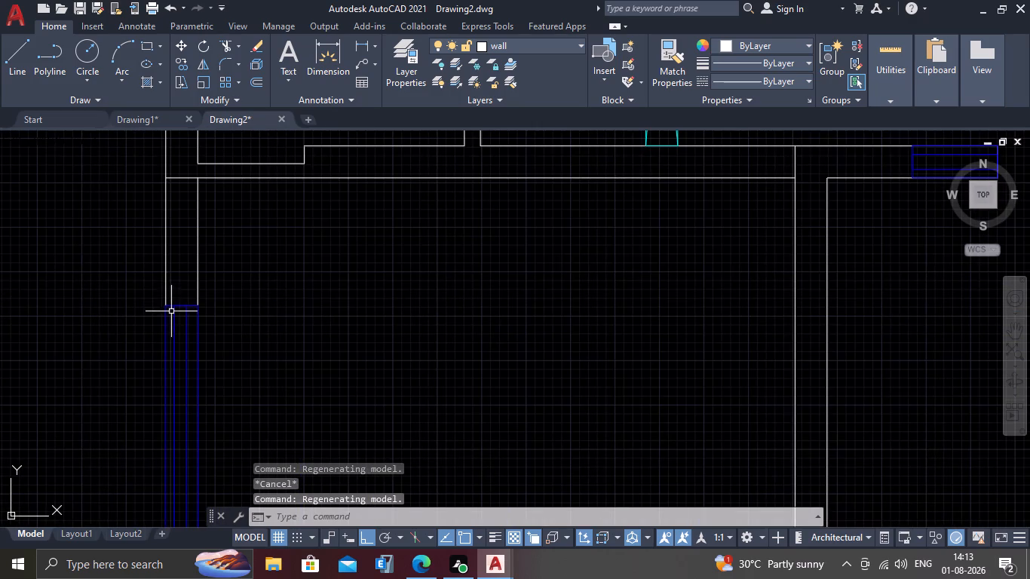
pyautogui.moveTo(184, 306); pyautogui.dragTo(210, 256, button='middle')
pyautogui.scroll(-1, 219, 256)
pyautogui.moveTo(218, 293); pyautogui.dragTo(259, 219, button='middle')
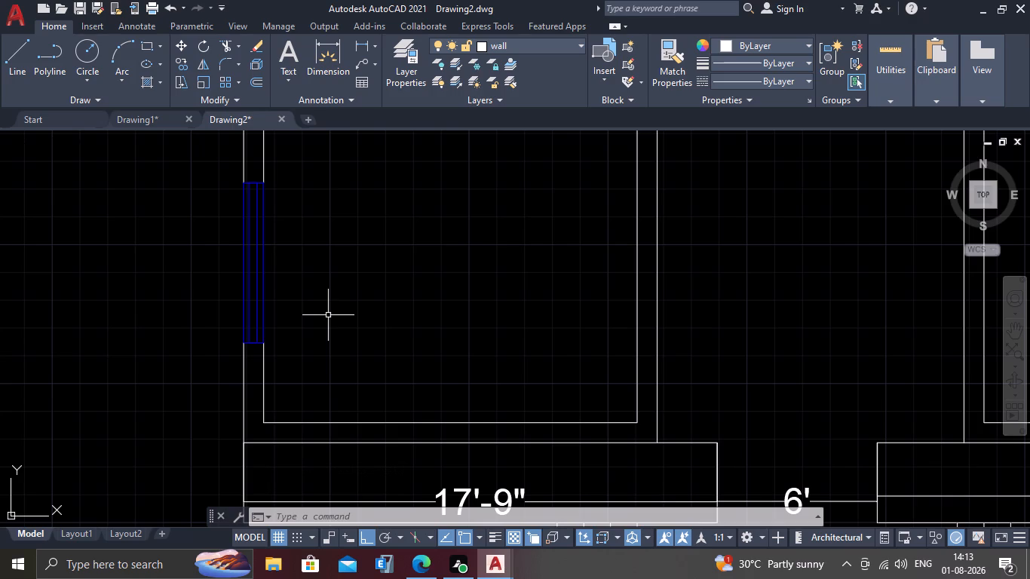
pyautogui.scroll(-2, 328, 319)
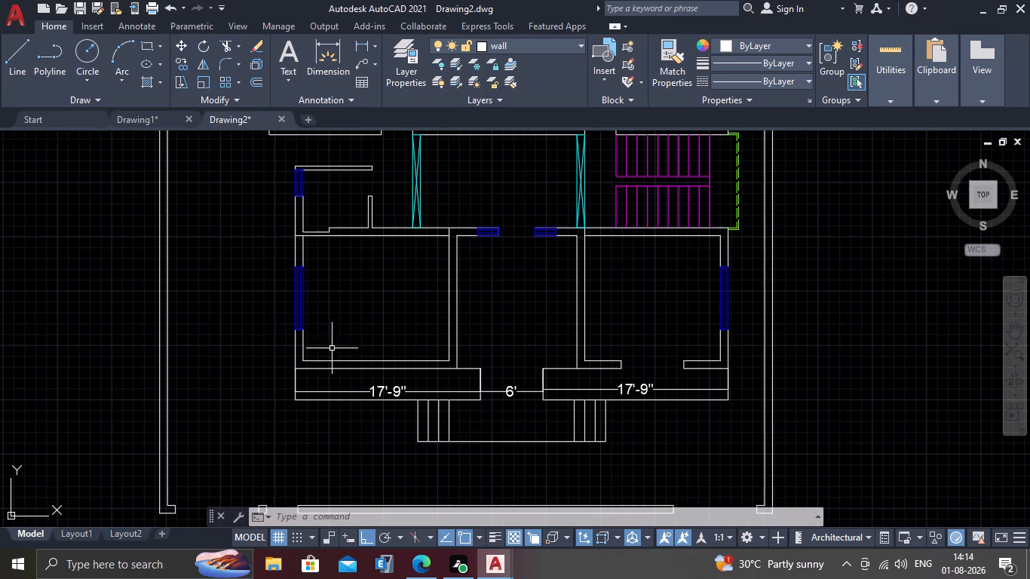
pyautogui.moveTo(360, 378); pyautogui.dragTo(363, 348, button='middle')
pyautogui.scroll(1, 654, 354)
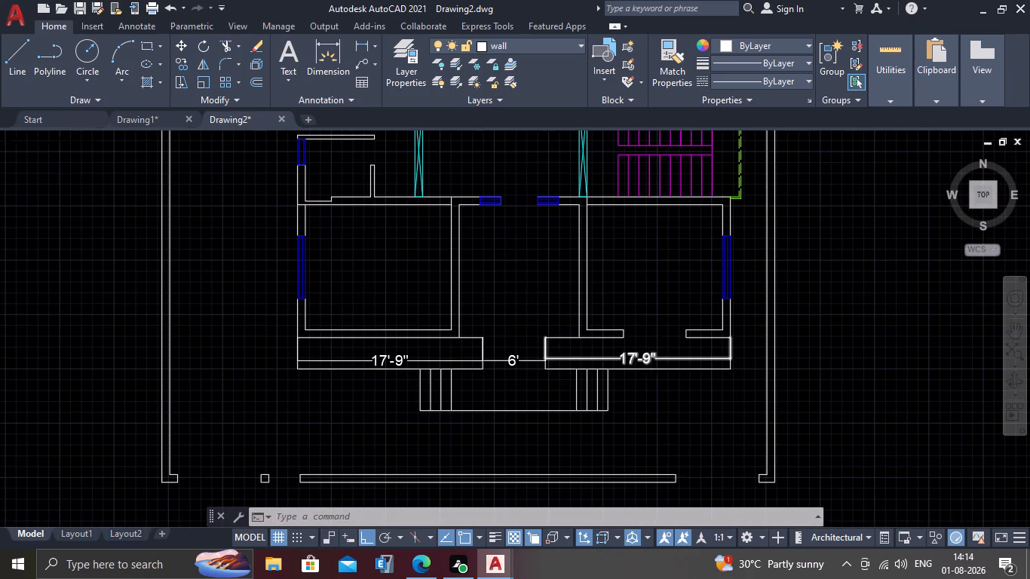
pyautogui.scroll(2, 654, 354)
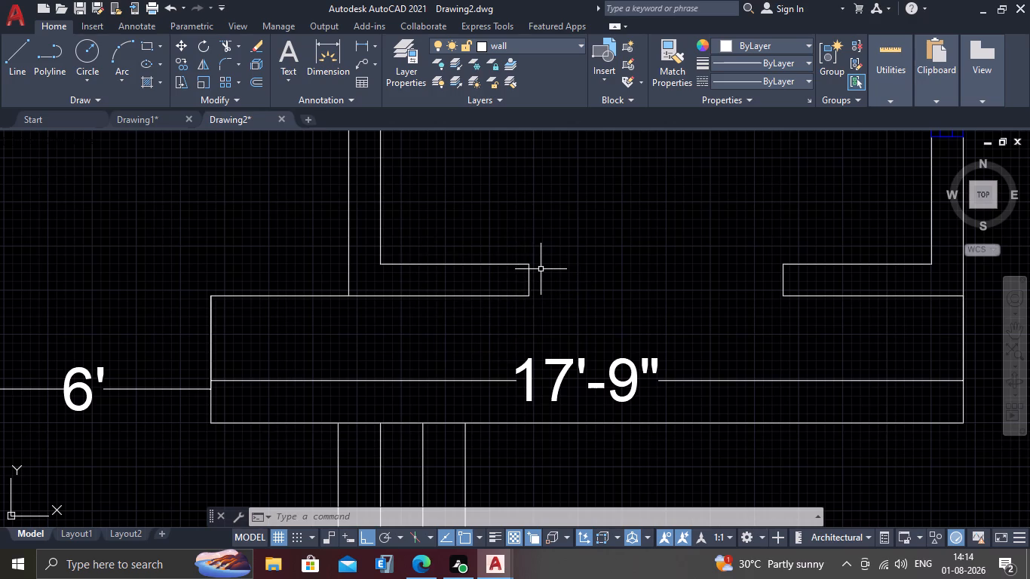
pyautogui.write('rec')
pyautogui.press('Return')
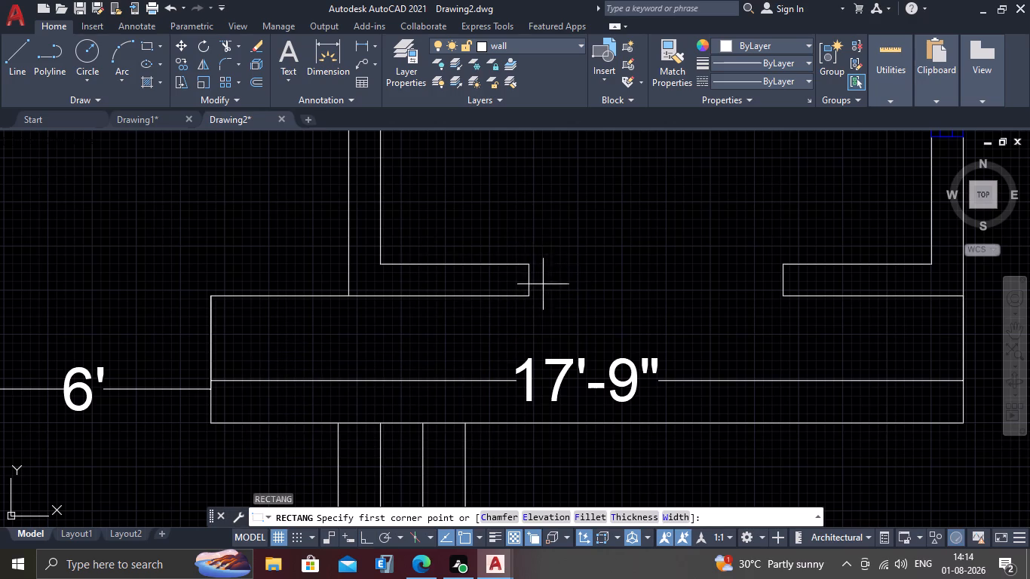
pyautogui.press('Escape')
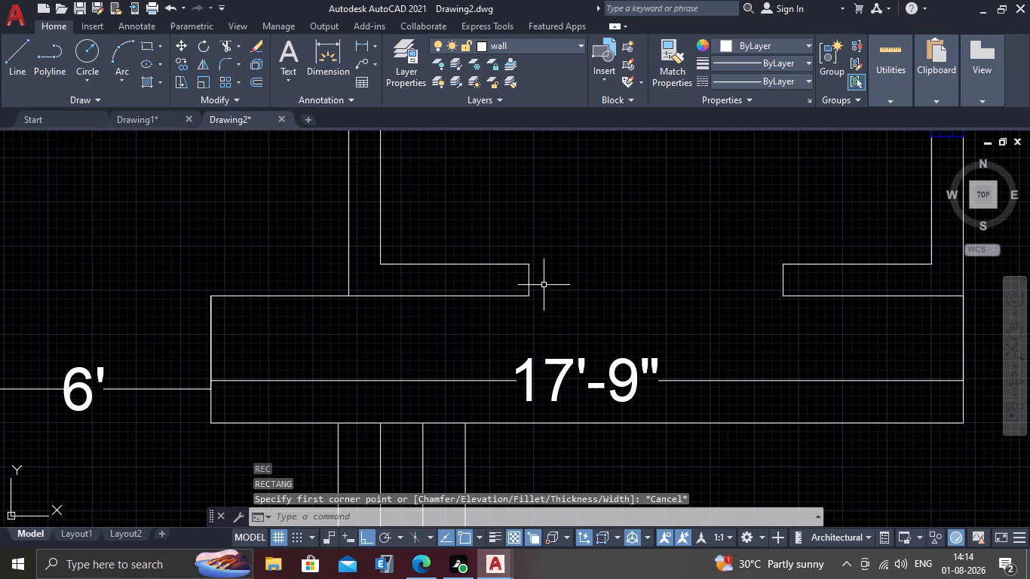
# Trim away the two short end lines capping the wall on both sides of the front-right room's front opening.
pyautogui.write('tr')
pyautogui.press('Return')
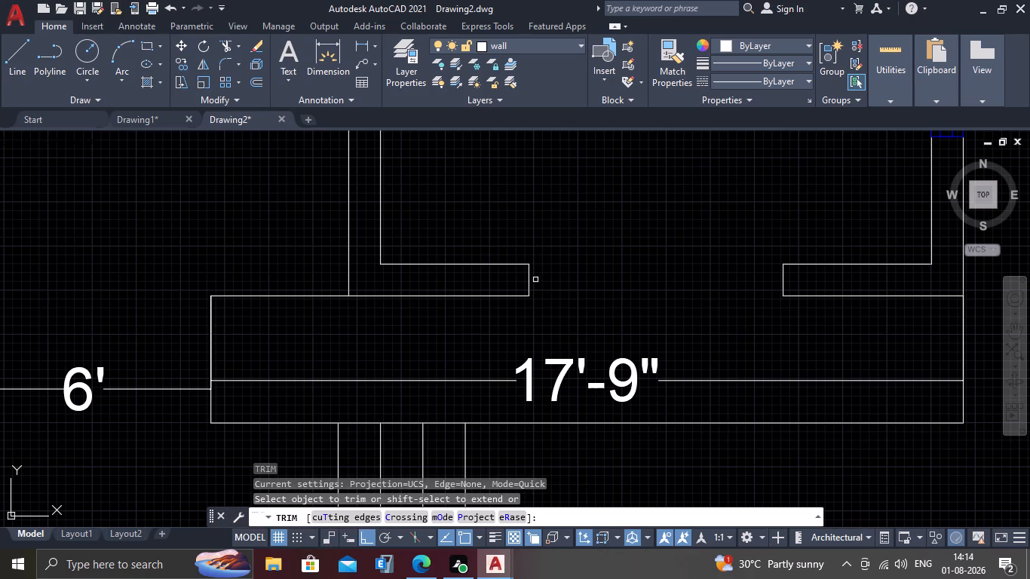
pyautogui.click(527, 285)
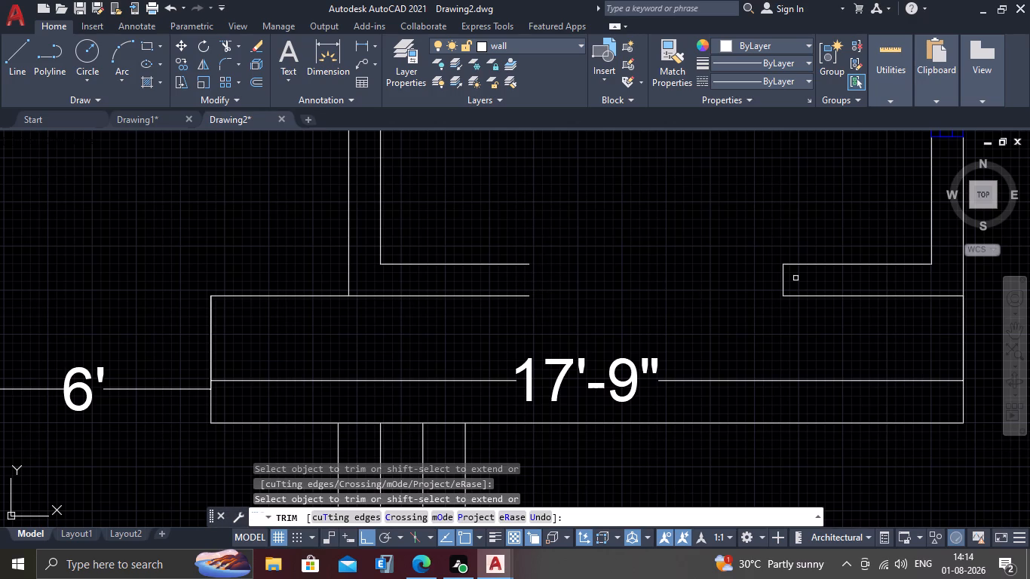
pyautogui.click(784, 286)
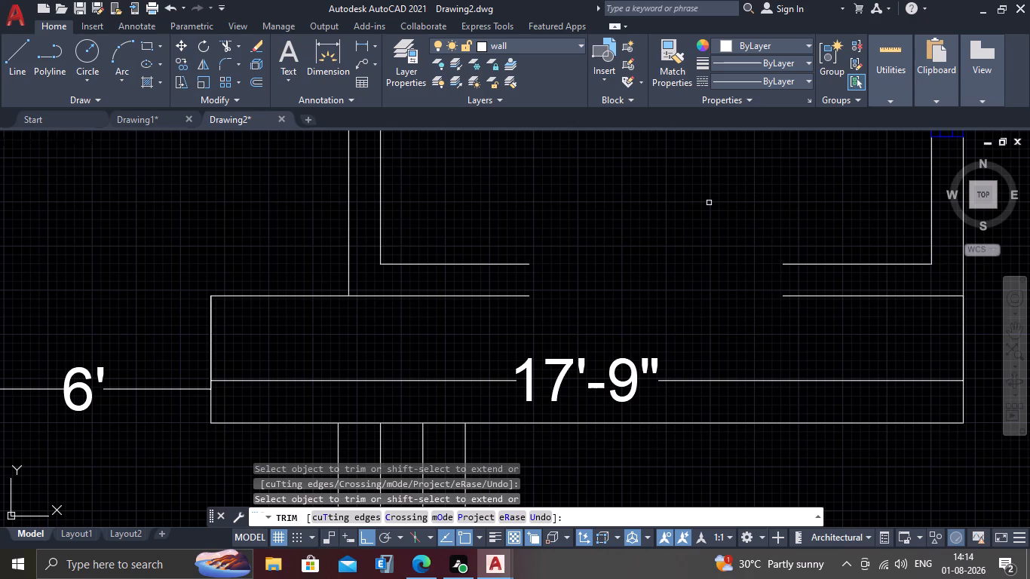
pyautogui.write('rec')
pyautogui.press('Return')
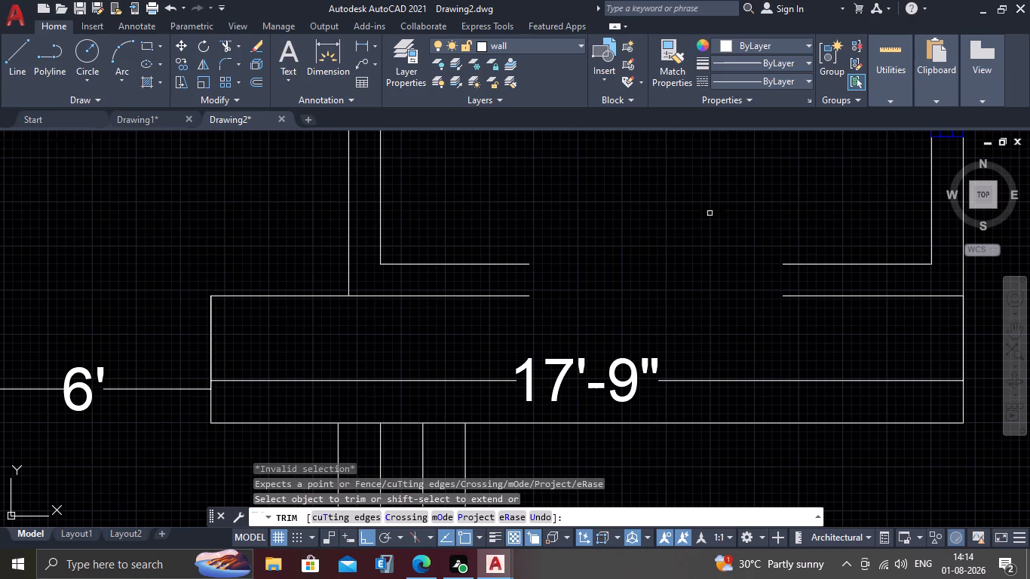
pyautogui.press('Escape')
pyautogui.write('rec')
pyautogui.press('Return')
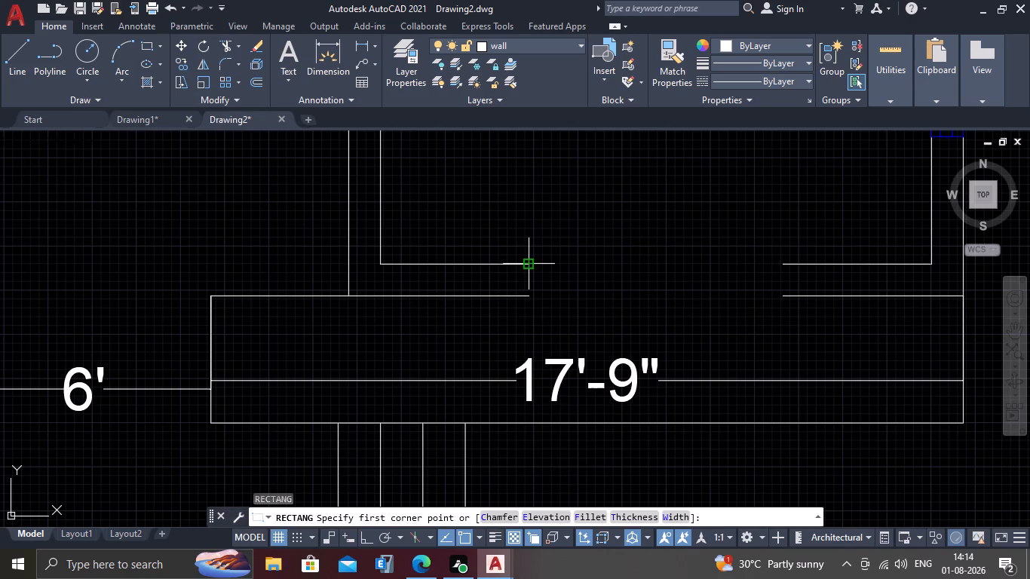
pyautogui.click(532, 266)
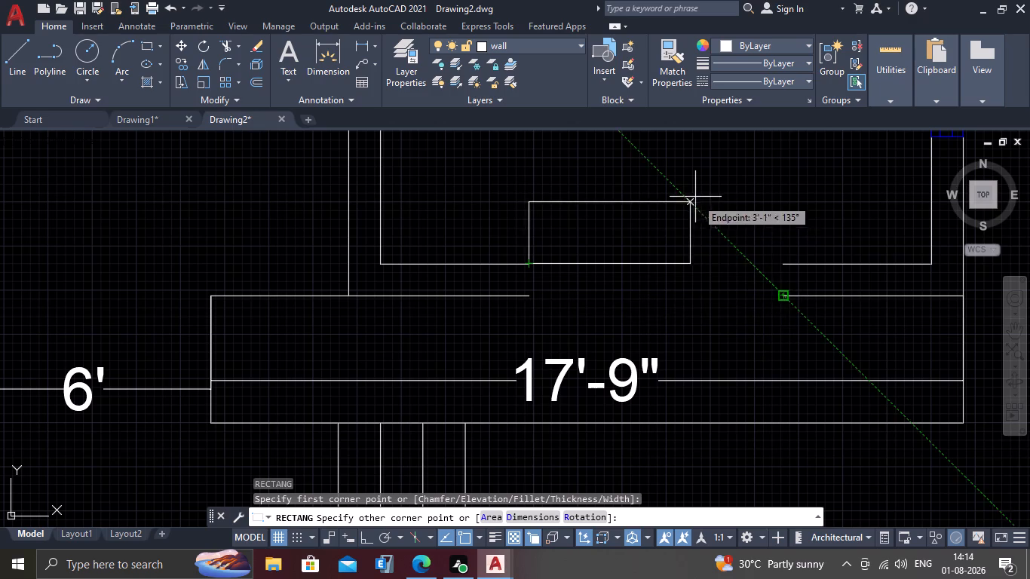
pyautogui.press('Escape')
# On the window layer, draw a rectangle filling the front-right room's front wall opening from its upper left to lower right corner.
pyautogui.click(545, 44)
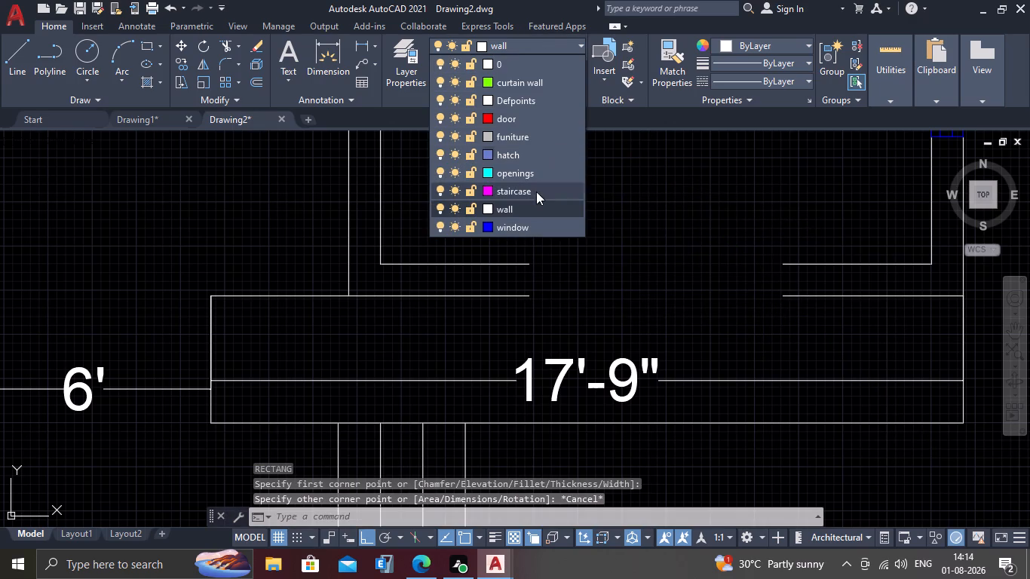
pyautogui.click(525, 230)
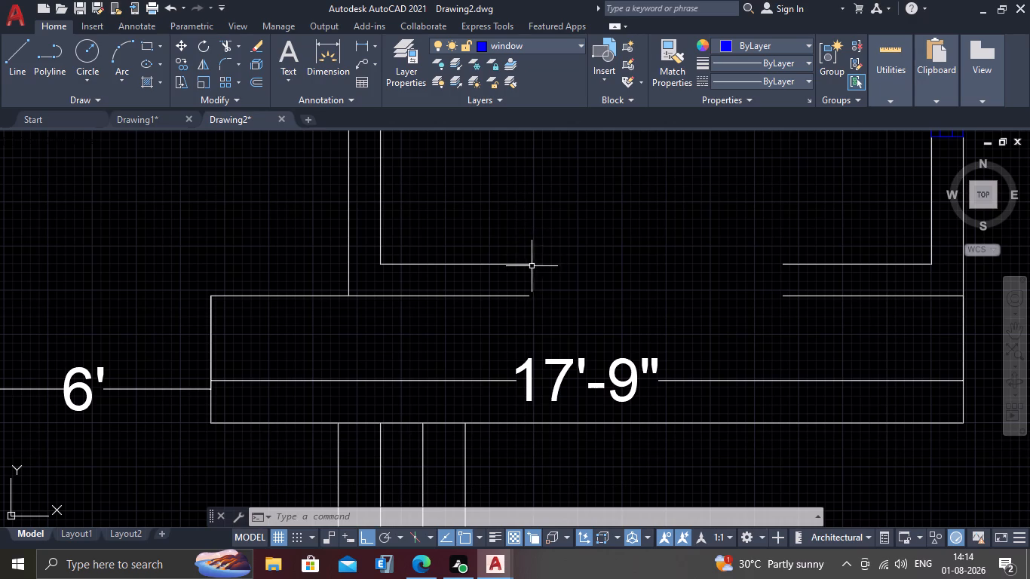
pyautogui.write('rec')
pyautogui.press('Return')
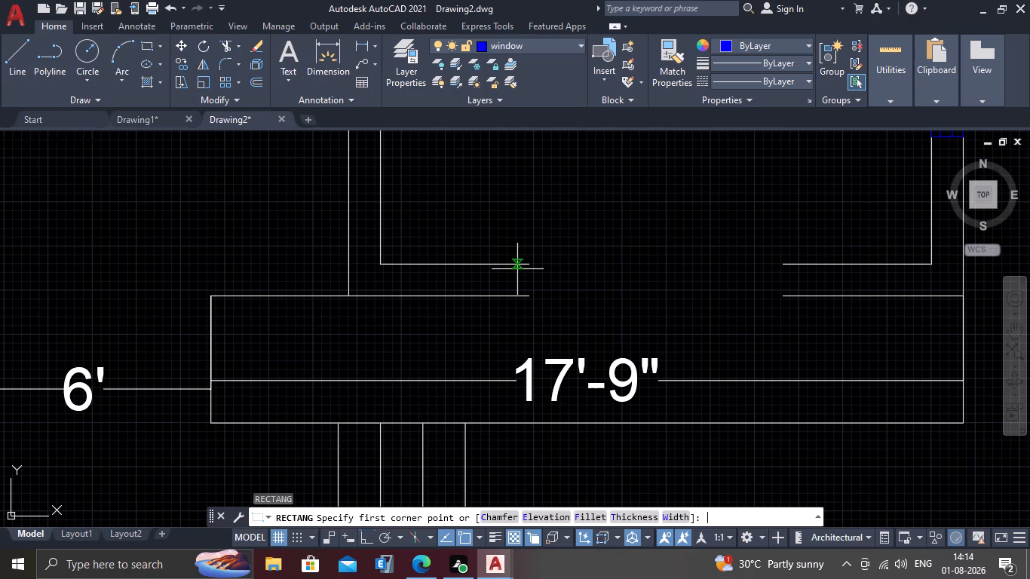
pyautogui.scroll(2, 517, 255)
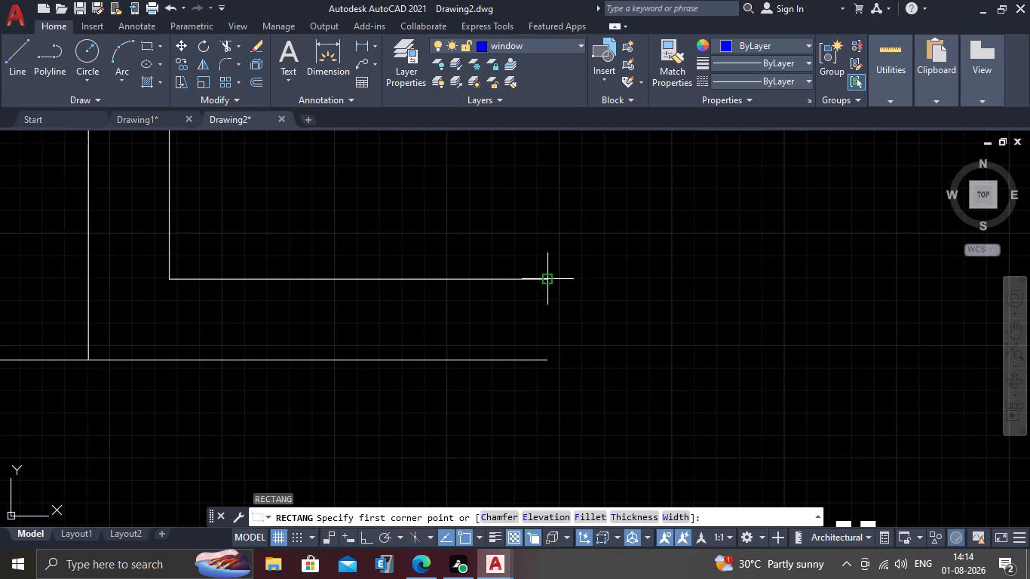
pyautogui.moveTo(550, 280); pyautogui.dragTo(553, 287)
pyautogui.scroll(-4, 630, 375)
pyautogui.scroll(2, 774, 384)
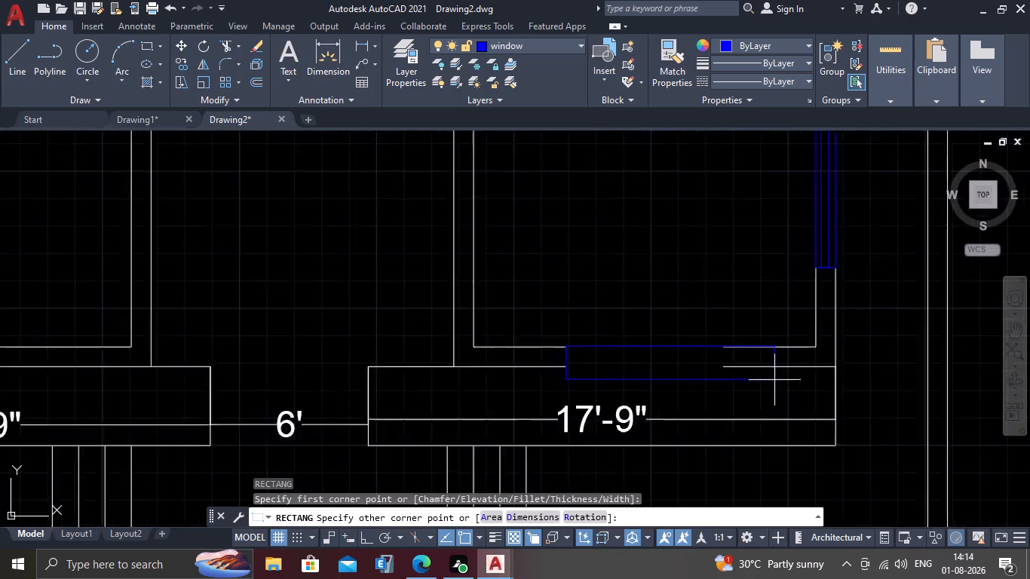
pyautogui.scroll(3, 774, 378)
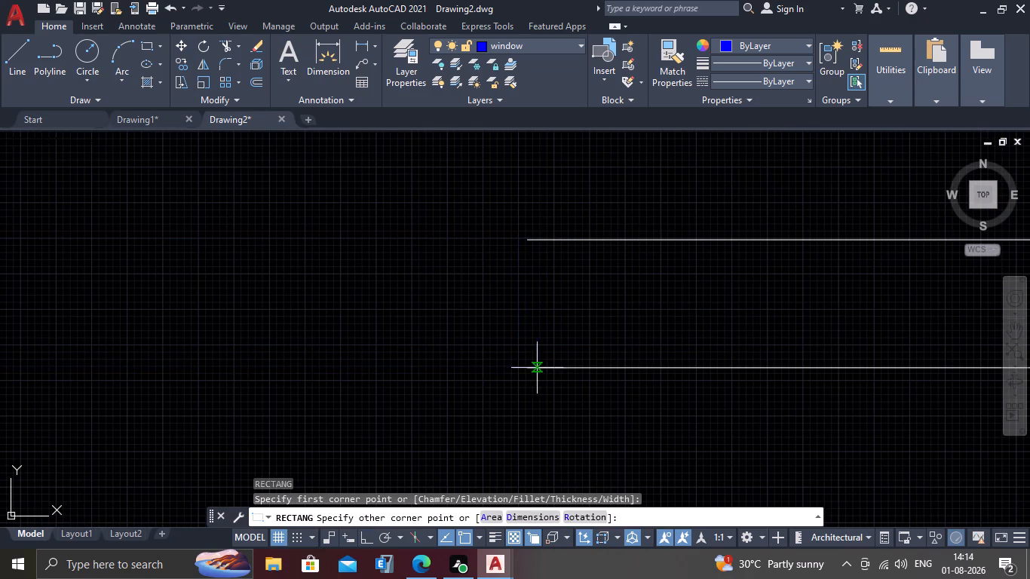
pyautogui.click(530, 368)
pyautogui.press('Escape')
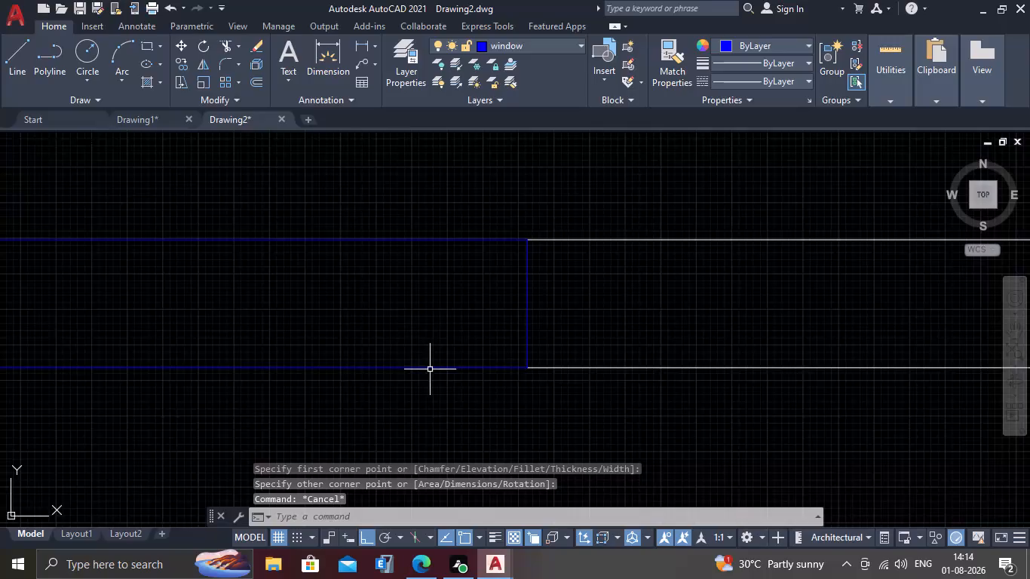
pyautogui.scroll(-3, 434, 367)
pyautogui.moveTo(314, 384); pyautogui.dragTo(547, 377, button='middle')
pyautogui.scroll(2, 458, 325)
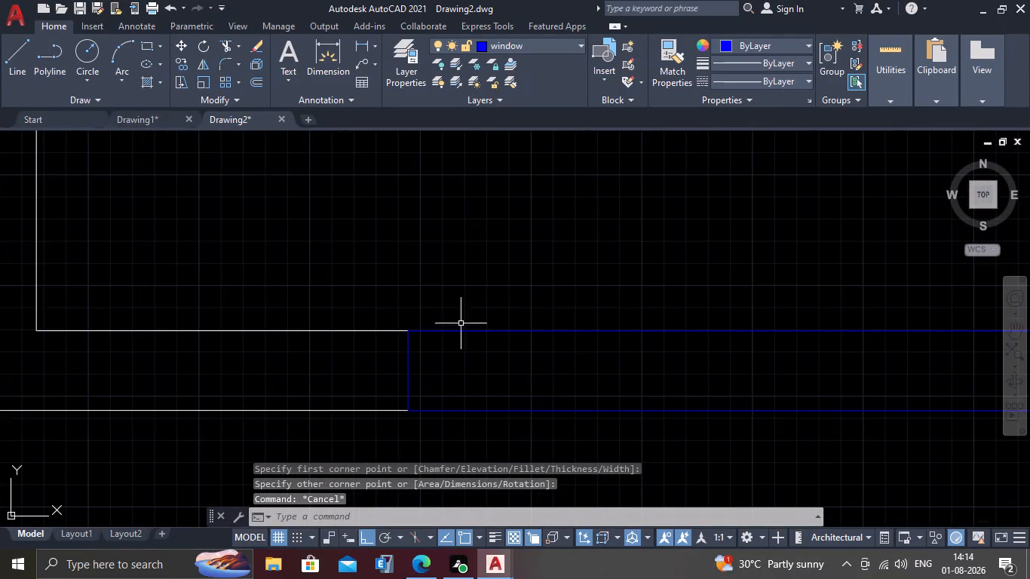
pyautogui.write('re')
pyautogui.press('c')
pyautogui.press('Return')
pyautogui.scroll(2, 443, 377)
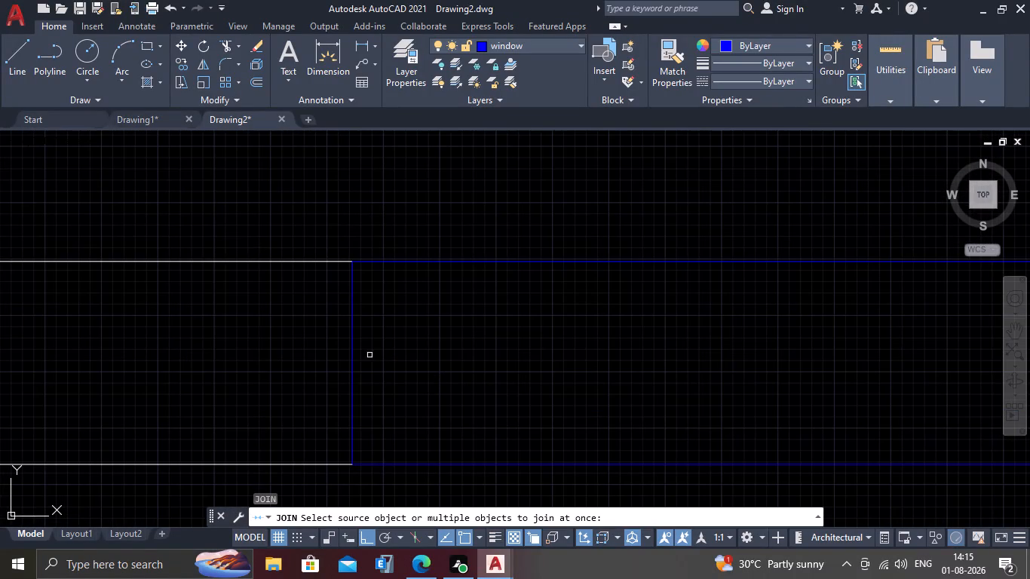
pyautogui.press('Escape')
# Draw a narrower inner rectangle spanning the full width of the front-right room's front window, between its left and right edges.
pyautogui.write('rec')
pyautogui.press('Return')
pyautogui.scroll(1, 348, 306)
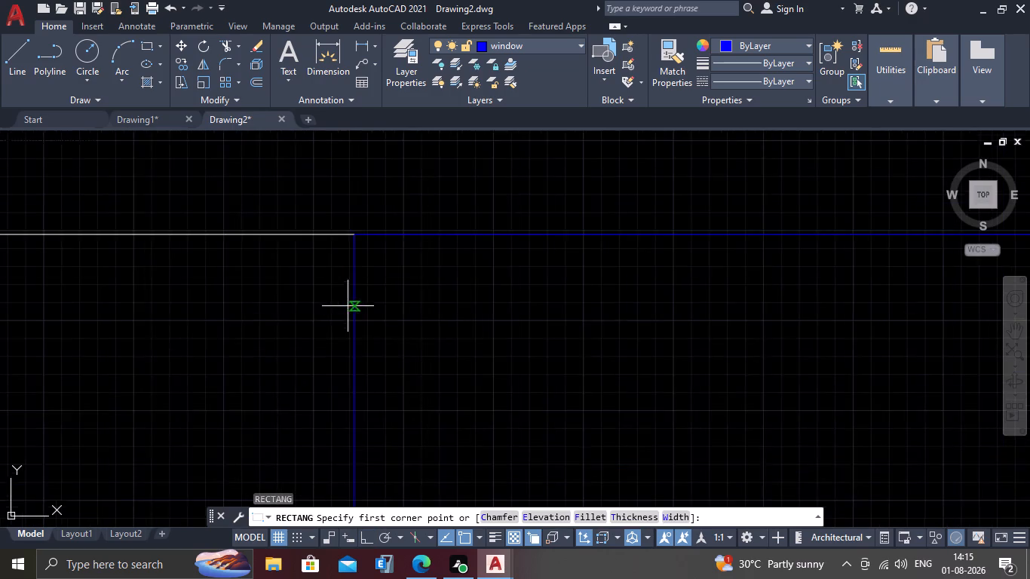
pyautogui.scroll(1, 348, 306)
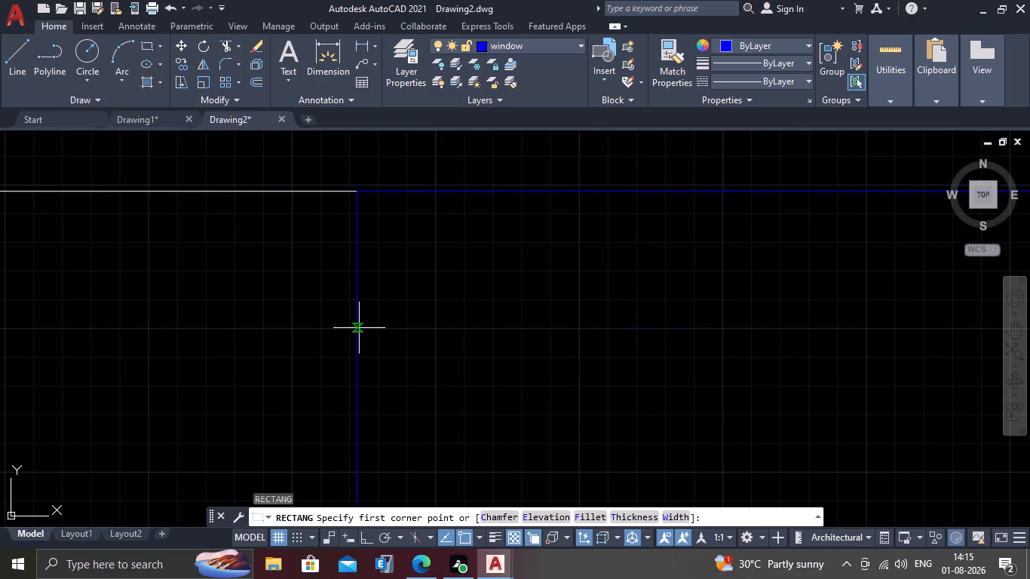
pyautogui.click(359, 328)
pyautogui.scroll(-5, 456, 311)
pyautogui.moveTo(546, 386); pyautogui.dragTo(247, 366, button='middle')
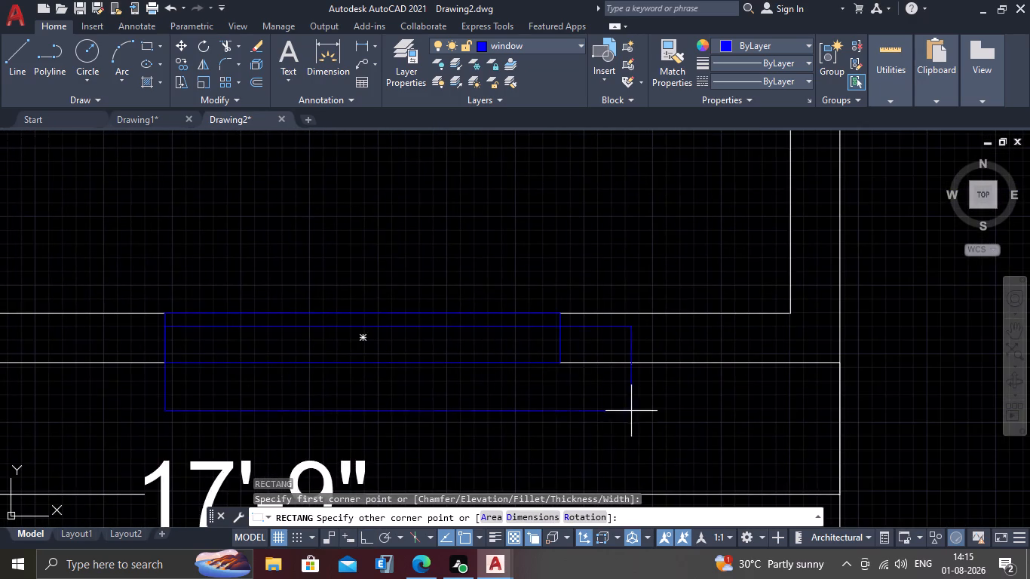
pyautogui.scroll(2, 622, 368)
pyautogui.scroll(3, 492, 322)
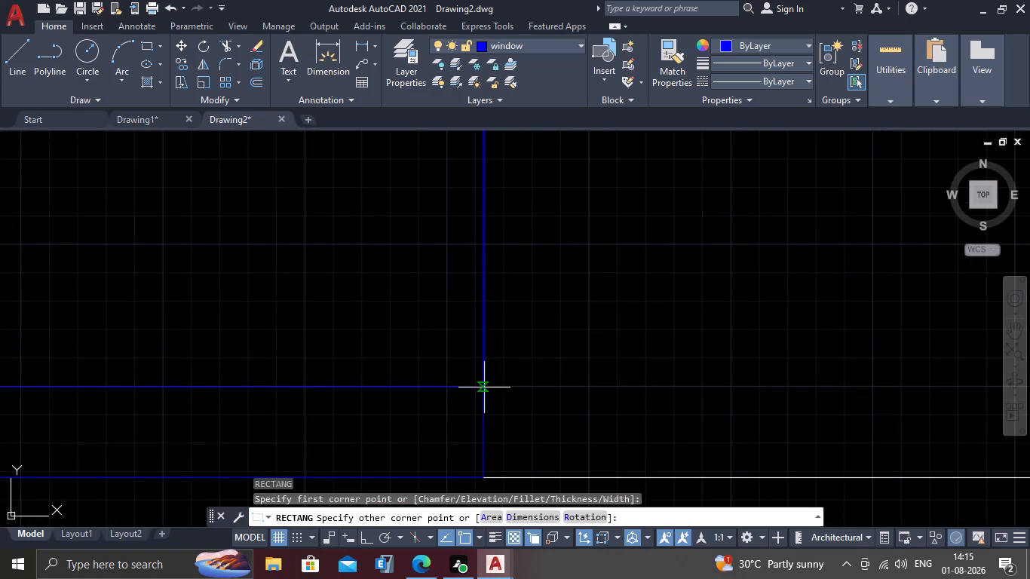
pyautogui.click(484, 388)
pyautogui.press('Escape')
pyautogui.scroll(3, 477, 415)
pyautogui.scroll(-3, 483, 375)
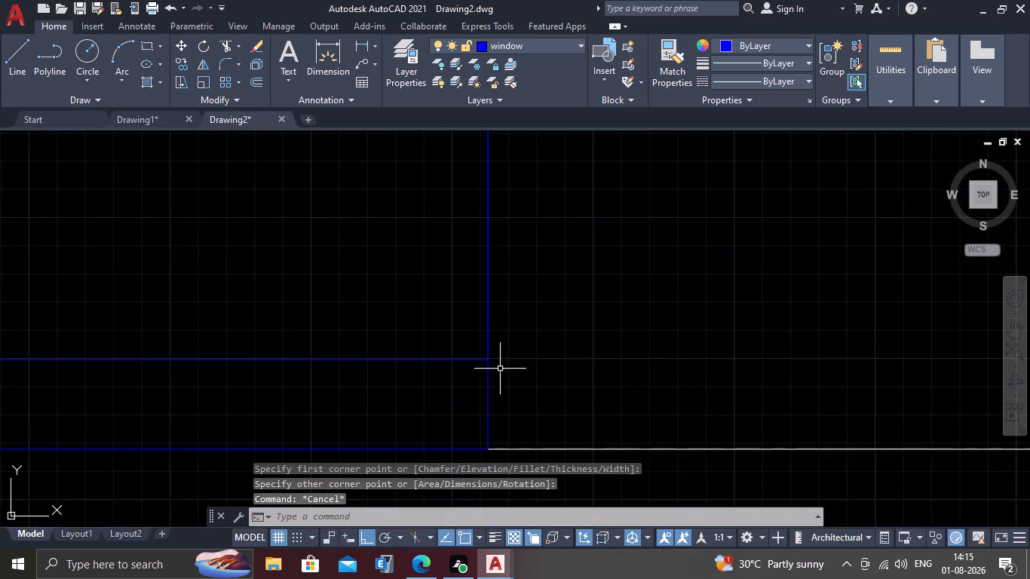
# Draw a short line across the front-left room's front wall from the midpoint of its inner wall line to the outer line.
pyautogui.scroll(-6, 500, 369)
pyautogui.moveTo(614, 374); pyautogui.dragTo(782, 311, button='middle')
pyautogui.scroll(-2, 754, 308)
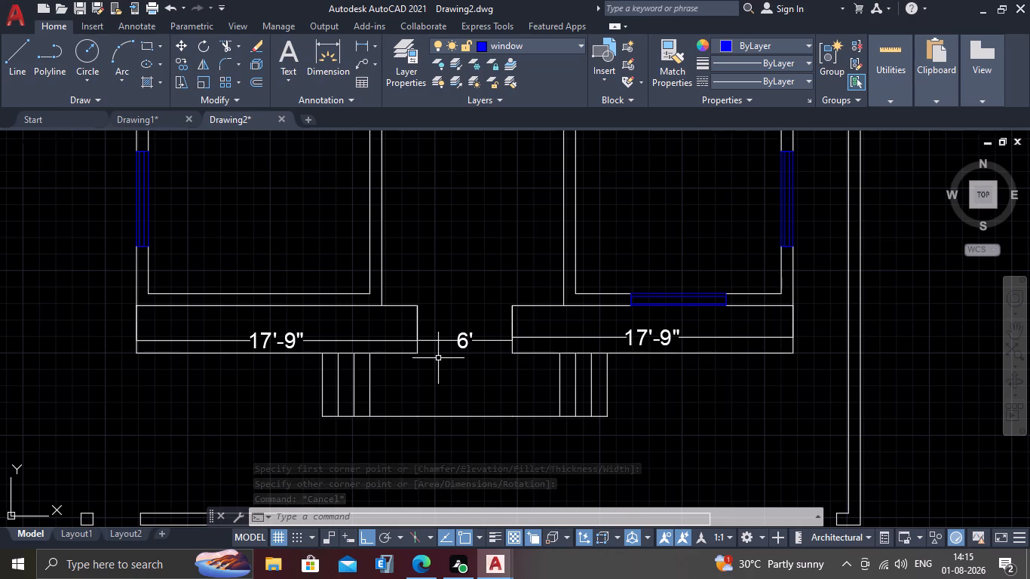
pyautogui.moveTo(259, 299); pyautogui.dragTo(374, 289, button='middle')
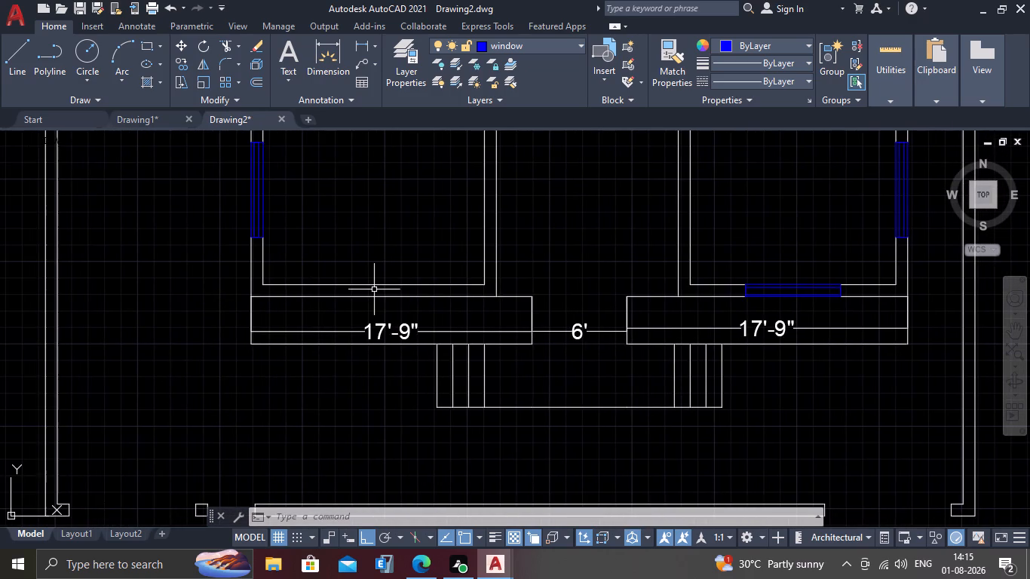
pyautogui.scroll(2, 357, 273)
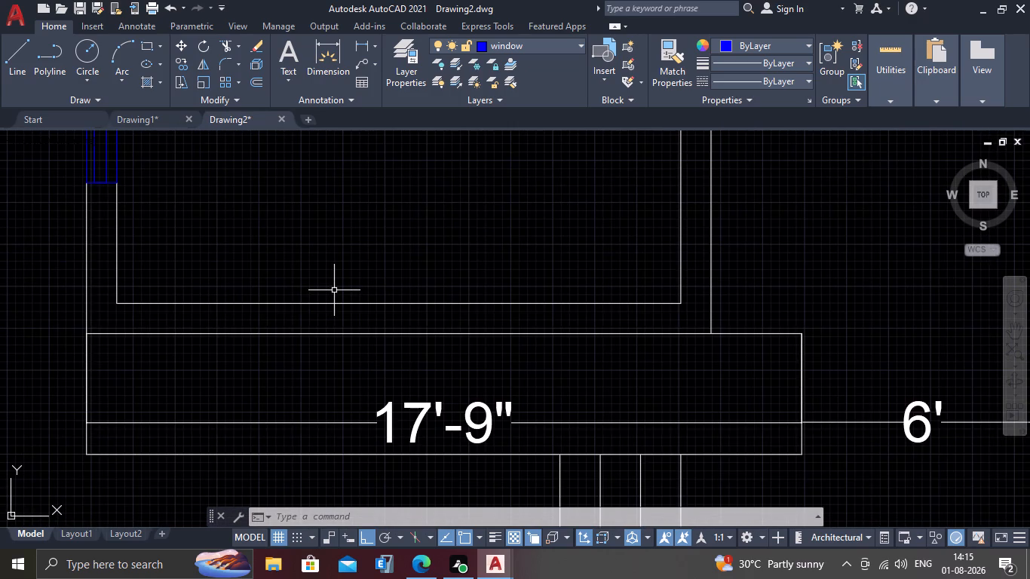
pyautogui.press('l')
pyautogui.press('Return')
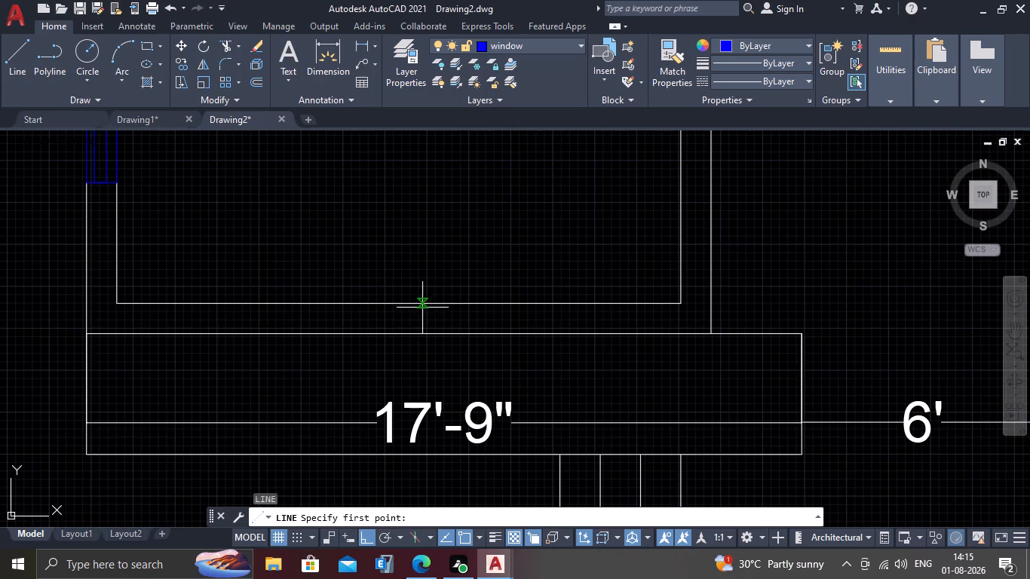
pyautogui.moveTo(397, 303); pyautogui.dragTo(400, 320)
pyautogui.click(398, 336)
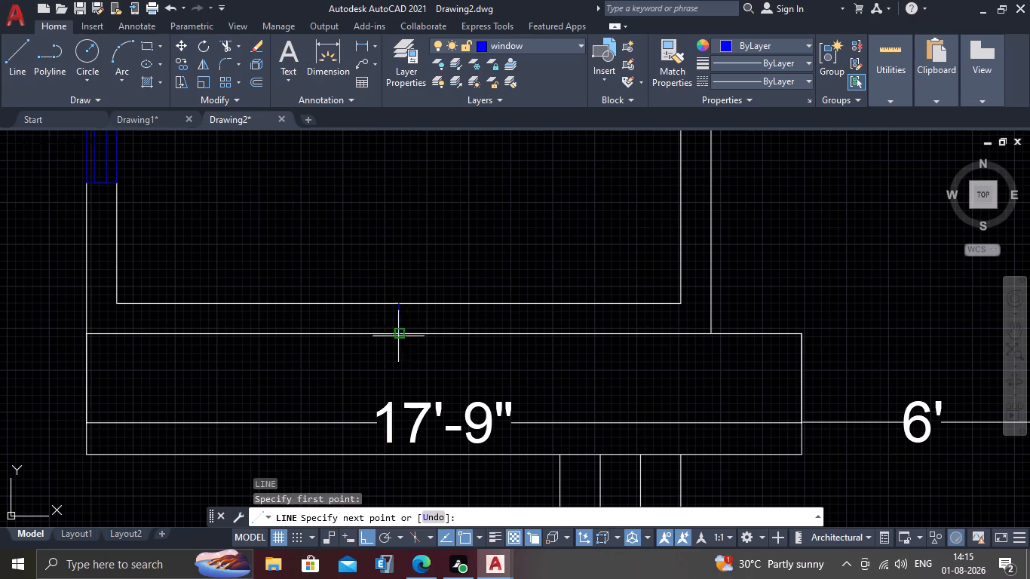
pyautogui.press('Escape')
# Offset the short centre line in the front-left room's front wall by 3' to both sides.
pyautogui.scroll(3, 409, 309)
pyautogui.scroll(-2, 378, 323)
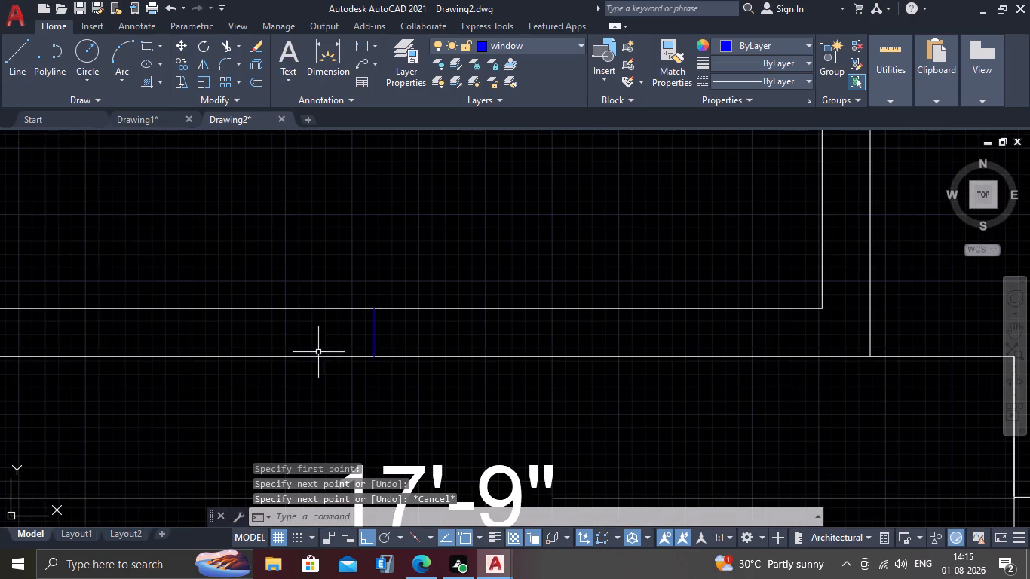
pyautogui.moveTo(313, 347); pyautogui.dragTo(428, 370, button='middle')
pyautogui.press('o')
pyautogui.press('Return')
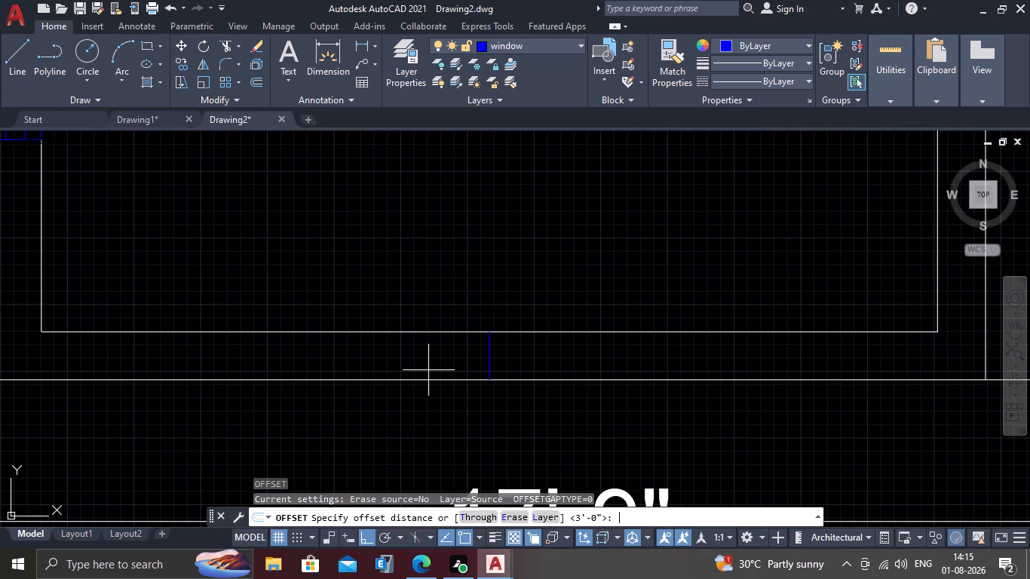
pyautogui.write("3'")
pyautogui.press('Return')
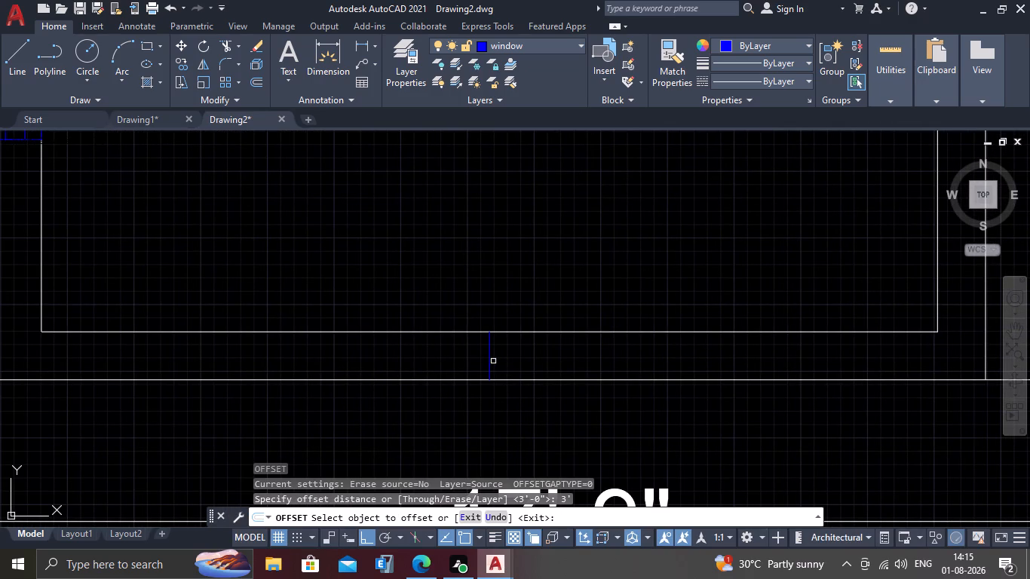
pyautogui.moveTo(491, 361); pyautogui.dragTo(507, 362)
pyautogui.click(550, 360)
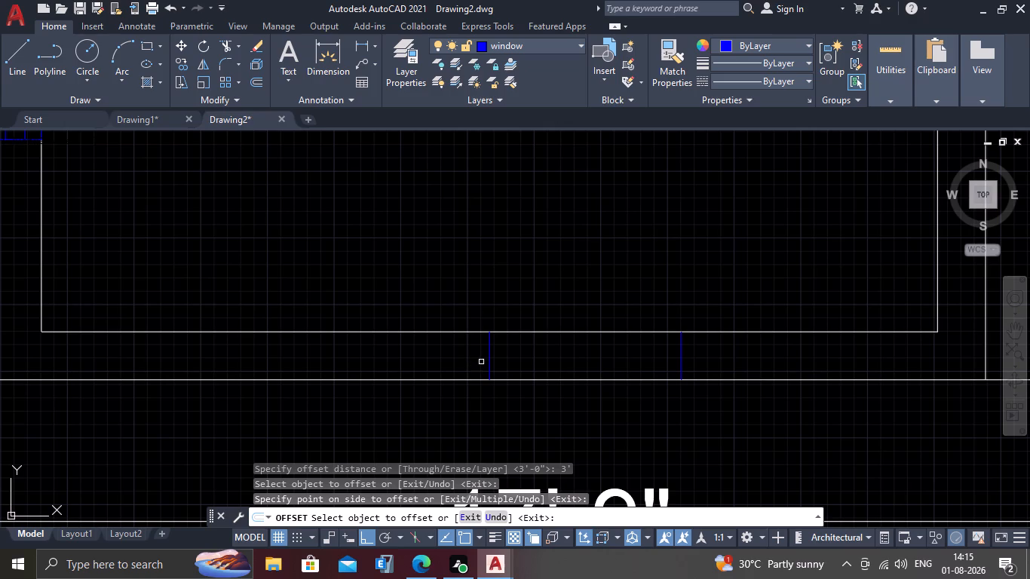
pyautogui.moveTo(491, 366); pyautogui.dragTo(482, 366)
pyautogui.click(403, 359)
pyautogui.press('Escape')
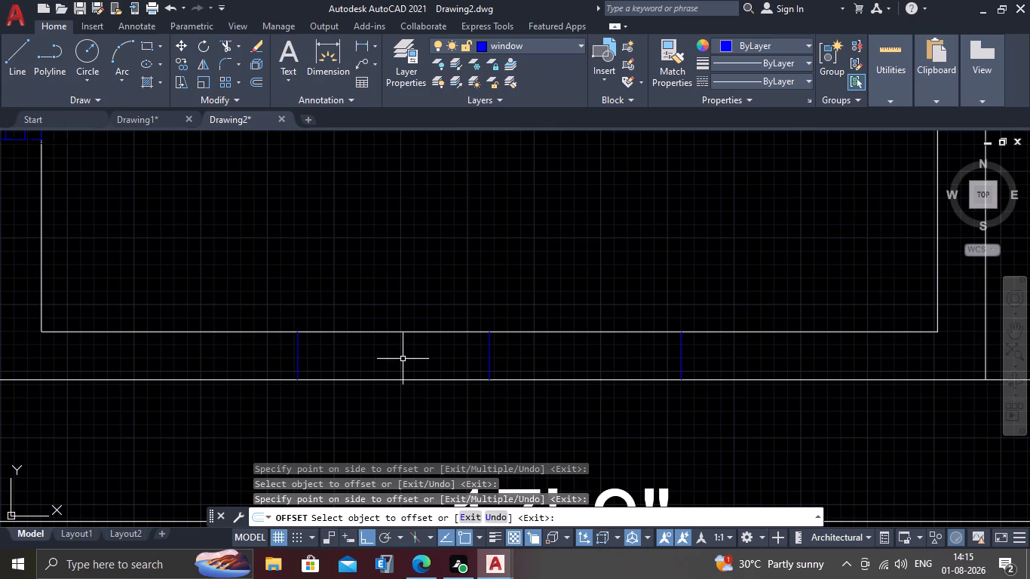
# Trim away the centre line and both wall lines between the two offset lines to open the front-left room's front wall.
pyautogui.write('tr')
pyautogui.press('Return')
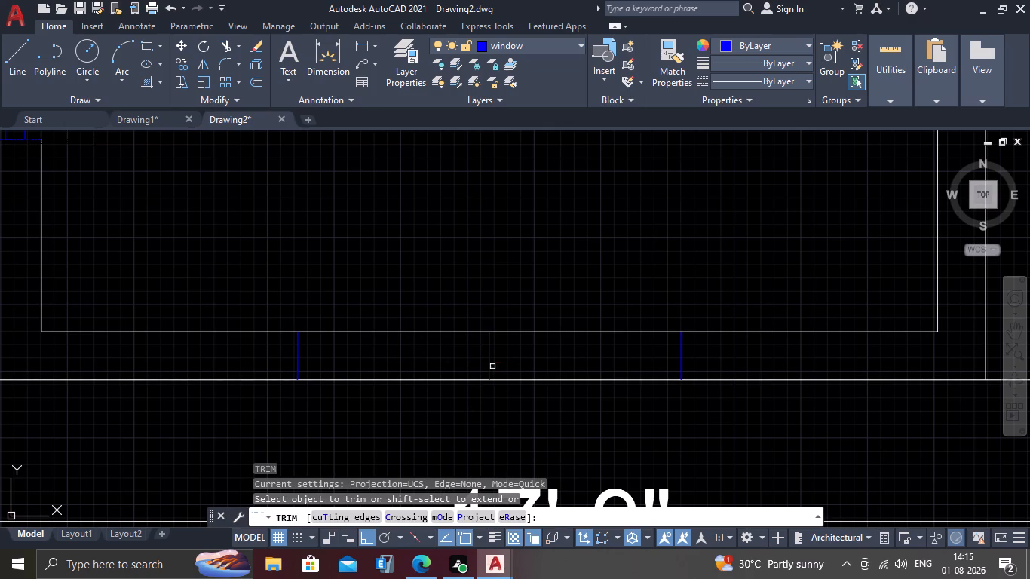
pyautogui.click(489, 363)
pyautogui.click(457, 299)
pyautogui.click(463, 400)
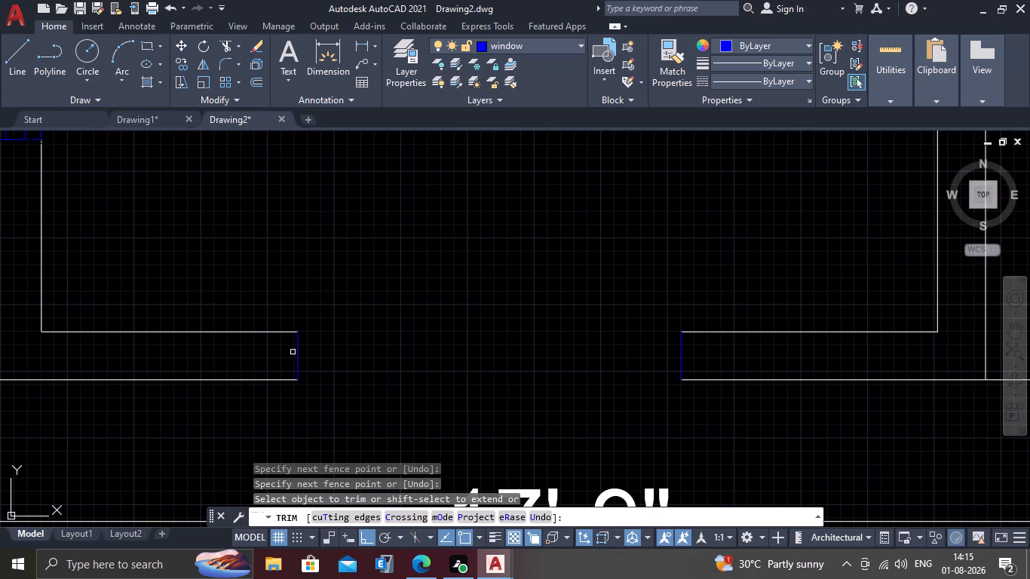
# Trim away the two short end lines capping the wall on both sides of the front-left room's front opening.
pyautogui.click(301, 355)
pyautogui.moveTo(271, 356); pyautogui.dragTo(305, 369)
pyautogui.moveTo(727, 352); pyautogui.dragTo(716, 354)
pyautogui.click(643, 360)
pyautogui.press('Escape')
# Copy the front-right room's front window into the front-left room's front wall opening, aligning their upper left corners.
pyautogui.scroll(-3, 627, 348)
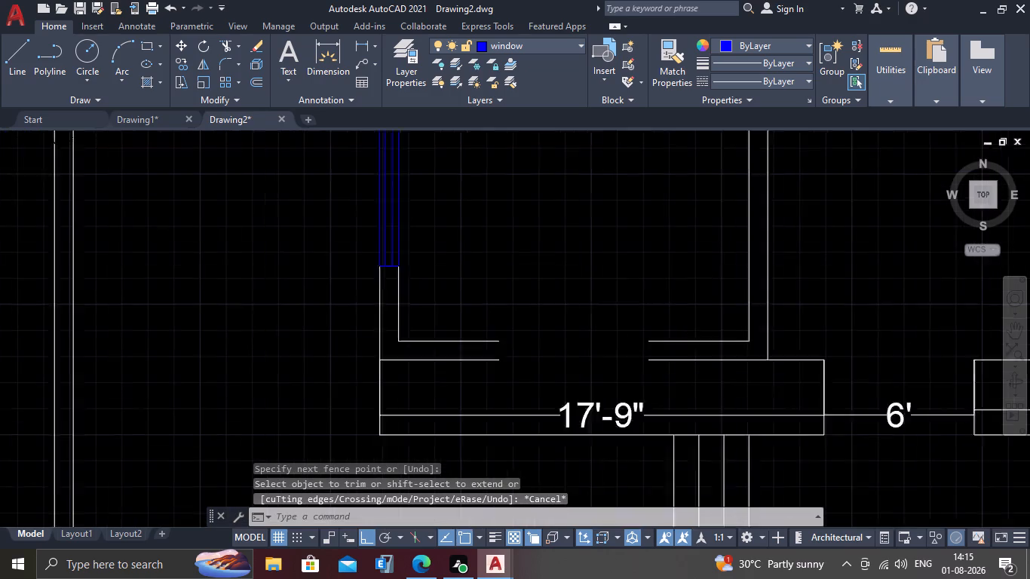
pyautogui.moveTo(862, 371); pyautogui.dragTo(347, 316, button='middle')
pyautogui.scroll(3, 497, 291)
pyautogui.moveTo(547, 250); pyautogui.dragTo(542, 260)
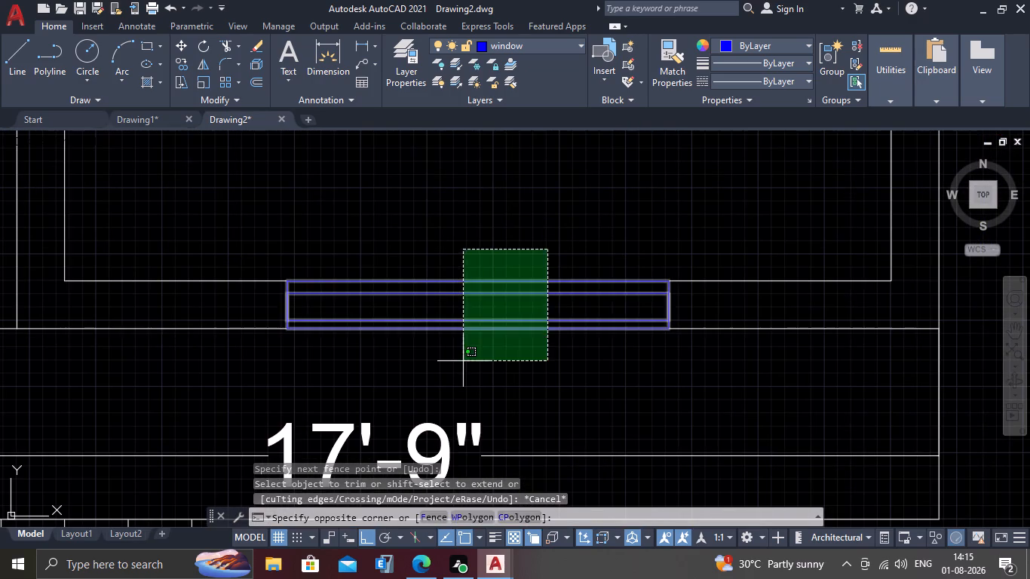
pyautogui.click(462, 361)
pyautogui.write('co')
pyautogui.press('Return')
pyautogui.scroll(1, 288, 266)
pyautogui.click(290, 291)
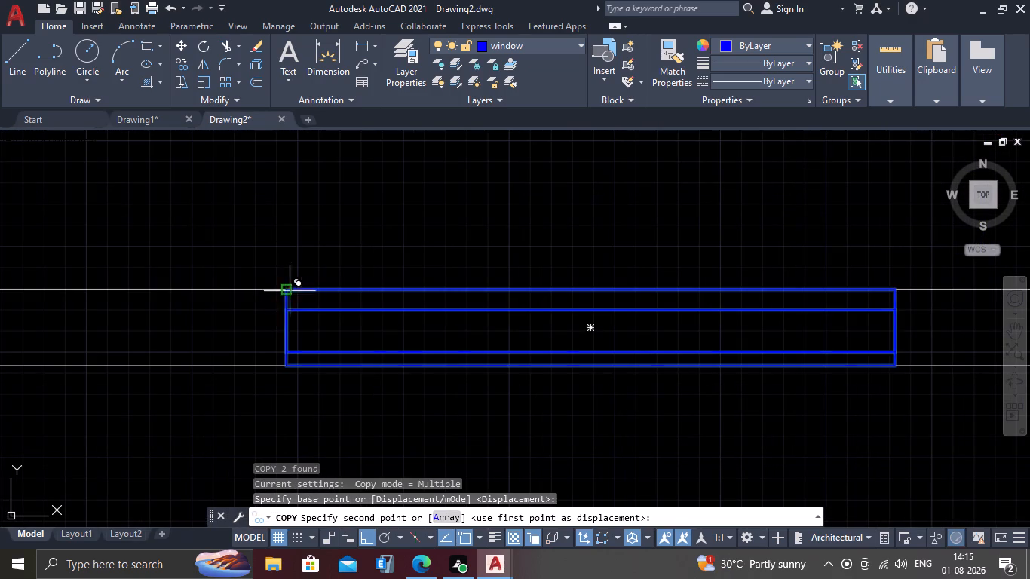
pyautogui.scroll(-5, 247, 292)
pyautogui.scroll(1, 361, 328)
pyautogui.moveTo(324, 325); pyautogui.dragTo(633, 354, button='middle')
pyautogui.scroll(3, 96, 351)
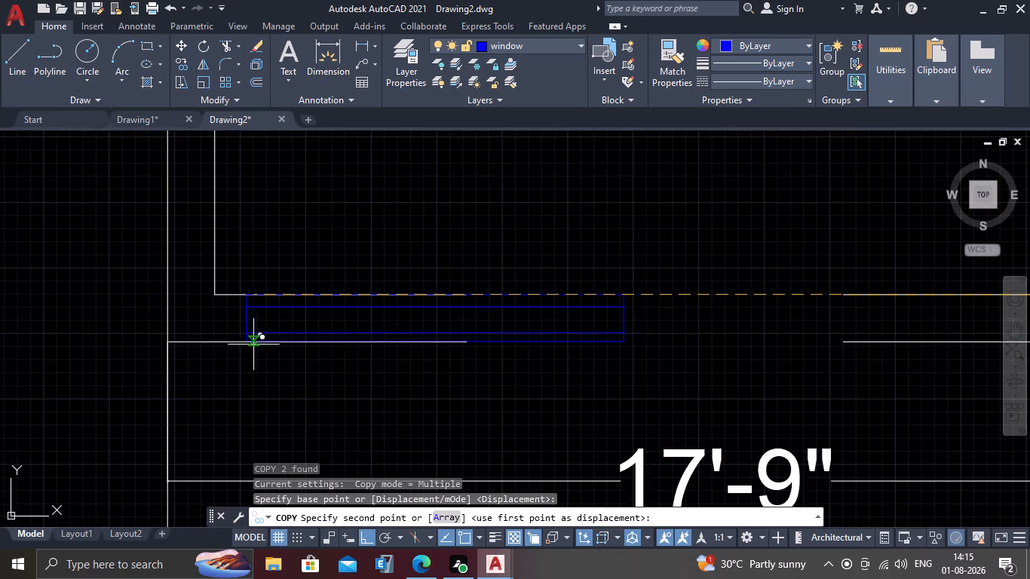
pyautogui.scroll(3, 411, 314)
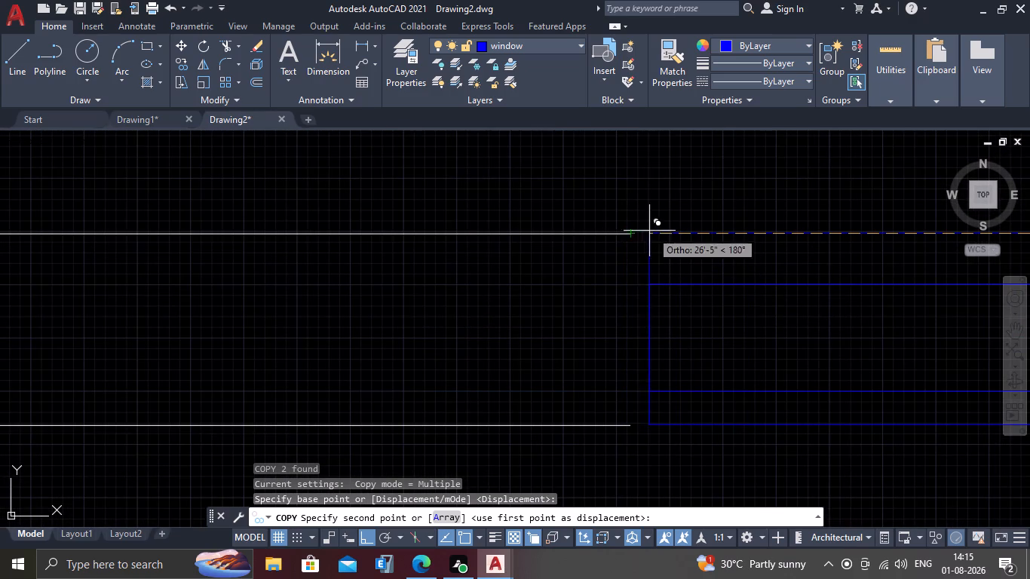
pyautogui.click(635, 234)
pyautogui.press('Escape')
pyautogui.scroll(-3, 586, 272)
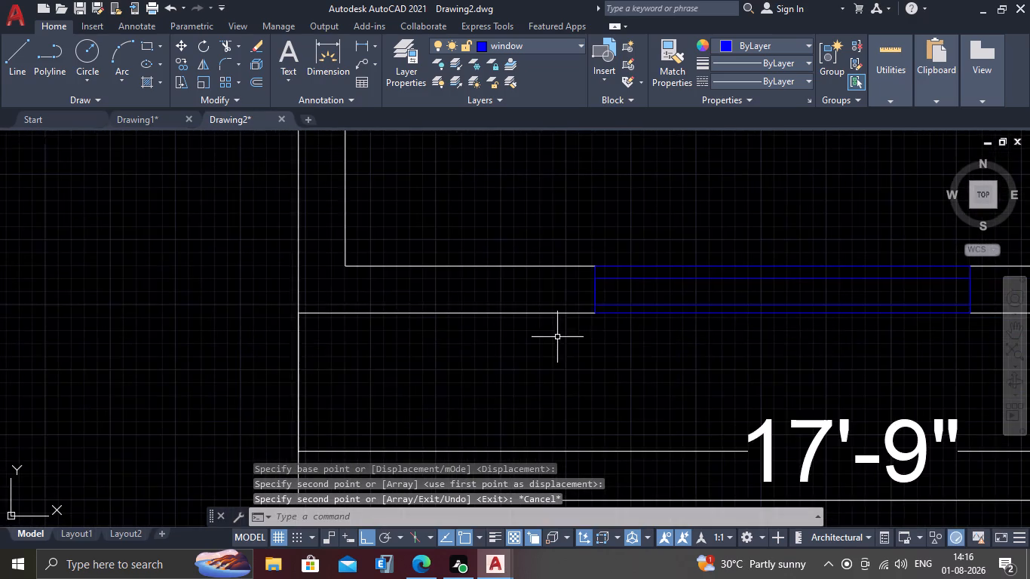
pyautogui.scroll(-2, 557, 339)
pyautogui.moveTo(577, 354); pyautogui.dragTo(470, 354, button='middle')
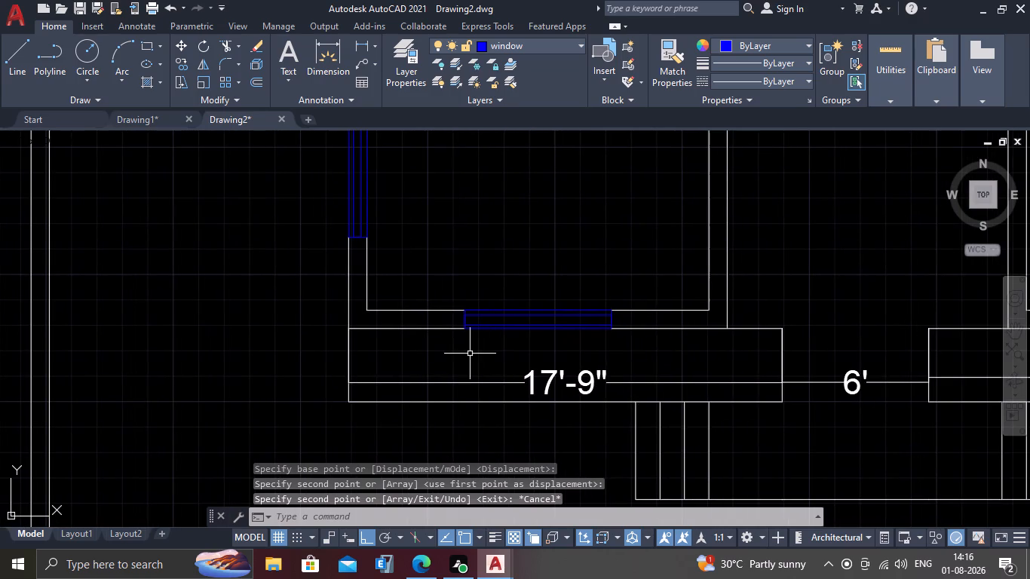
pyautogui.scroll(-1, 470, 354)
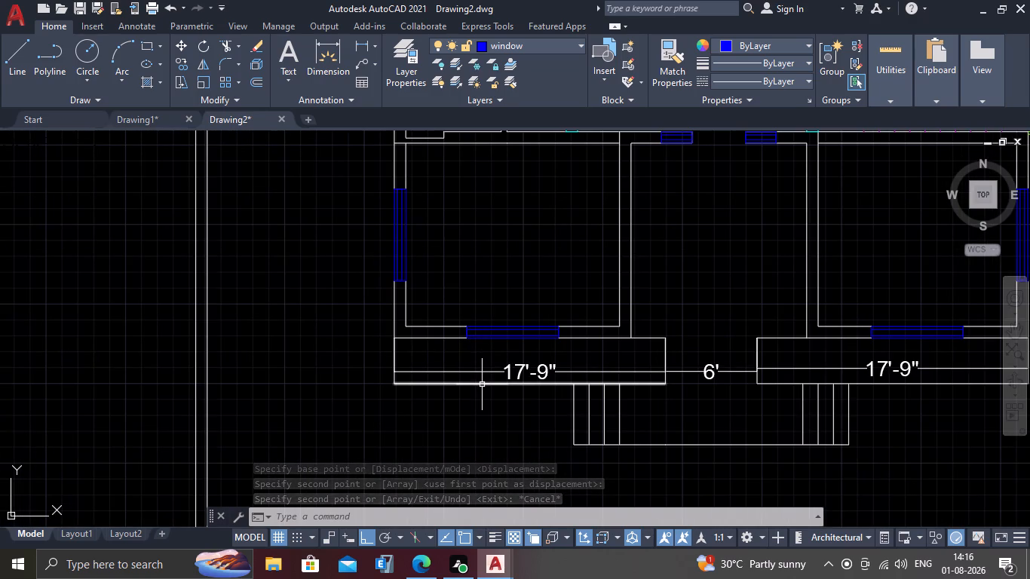
# Trim away the short line closing the rear-right room's right wall where it meets the wall of the 13' room.
pyautogui.scroll(-2, 477, 384)
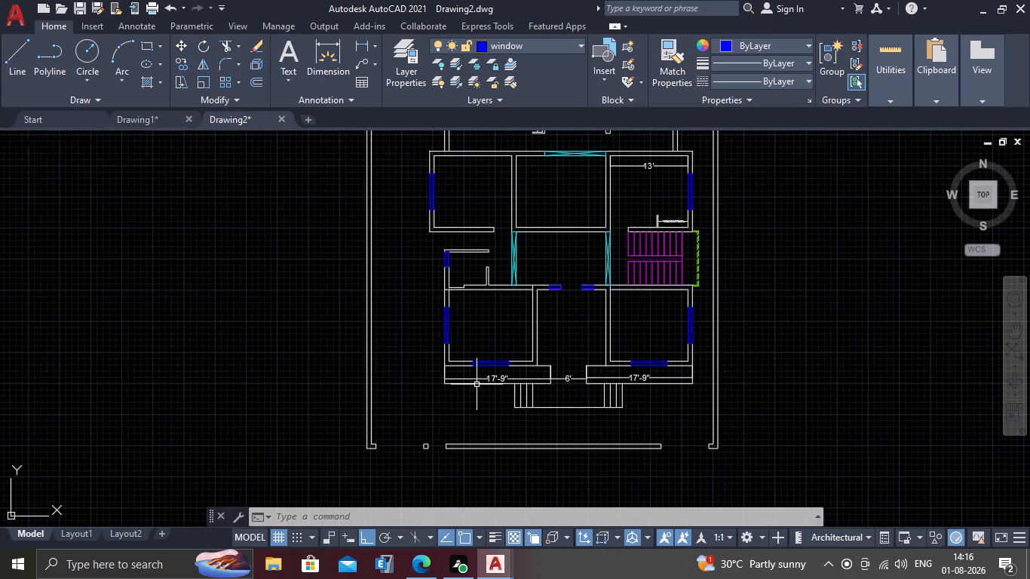
pyautogui.scroll(-1, 579, 247)
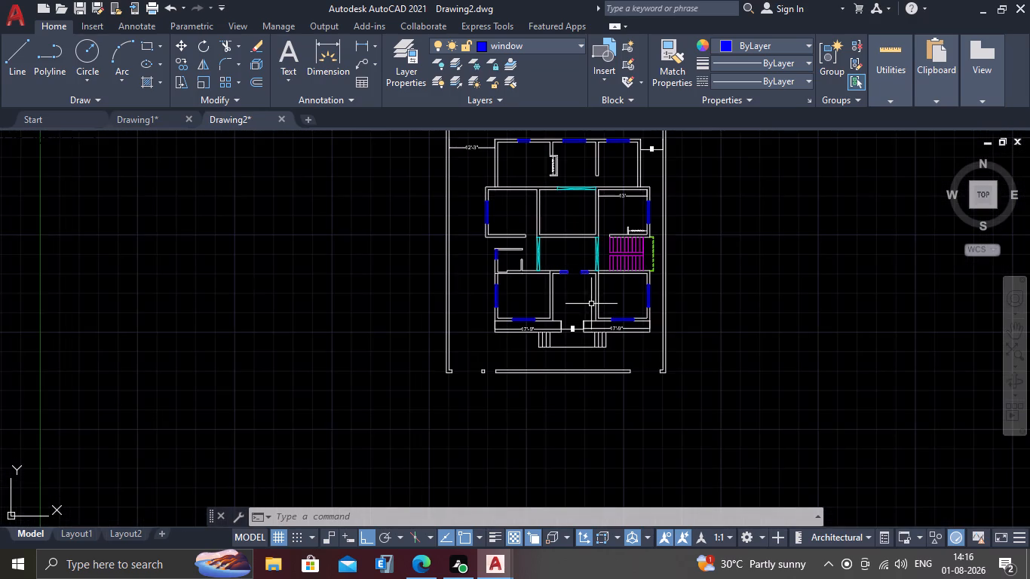
pyautogui.moveTo(589, 304); pyautogui.dragTo(499, 370, button='middle')
pyautogui.scroll(3, 454, 219)
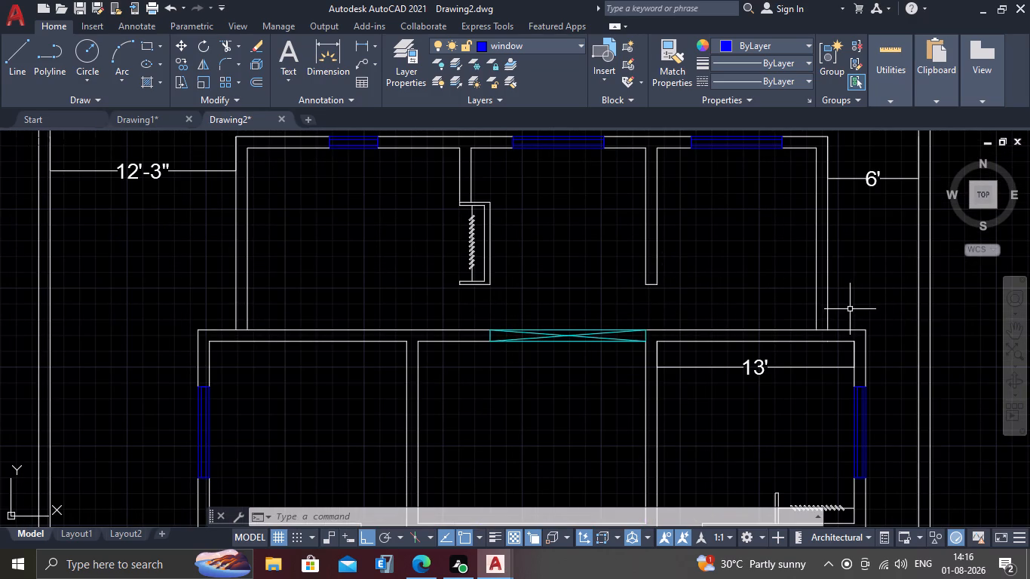
pyautogui.moveTo(860, 305); pyautogui.dragTo(737, 352, button='middle')
pyautogui.scroll(-2, 729, 360)
pyautogui.scroll(3, 721, 320)
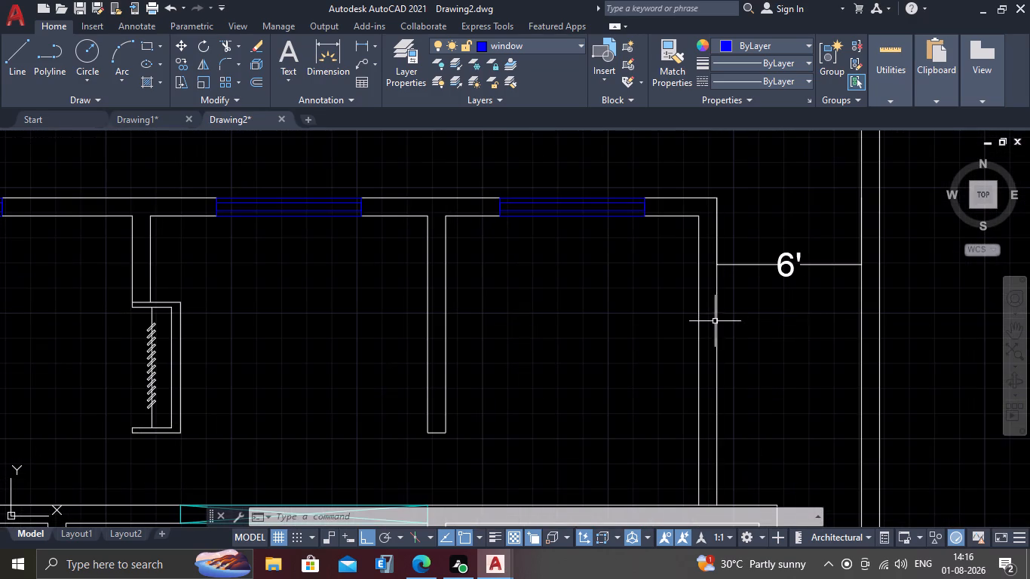
pyautogui.moveTo(712, 321); pyautogui.dragTo(712, 256, button='middle')
pyautogui.moveTo(702, 408); pyautogui.dragTo(697, 407, button='middle')
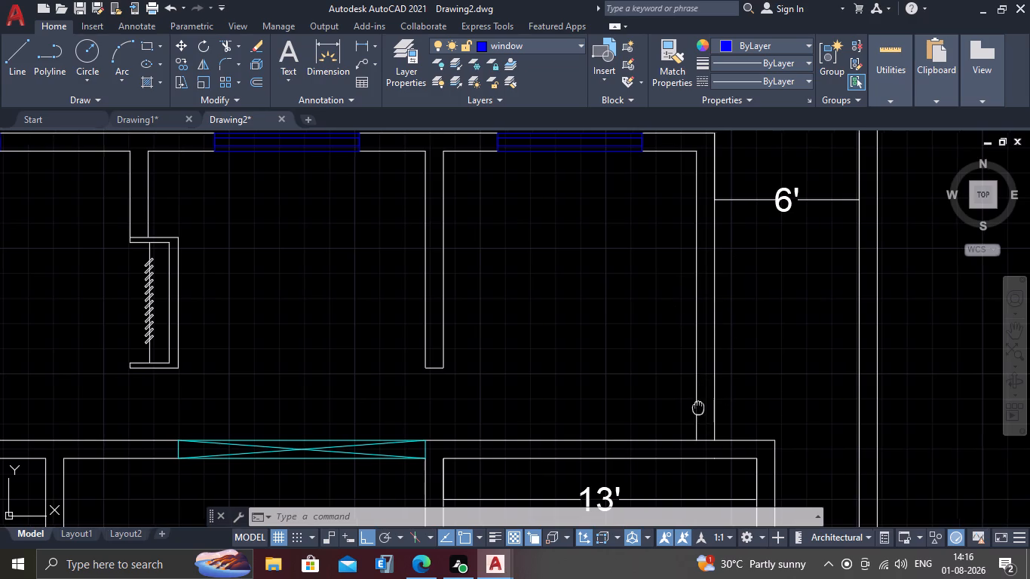
pyautogui.moveTo(697, 407); pyautogui.dragTo(685, 360, button='middle')
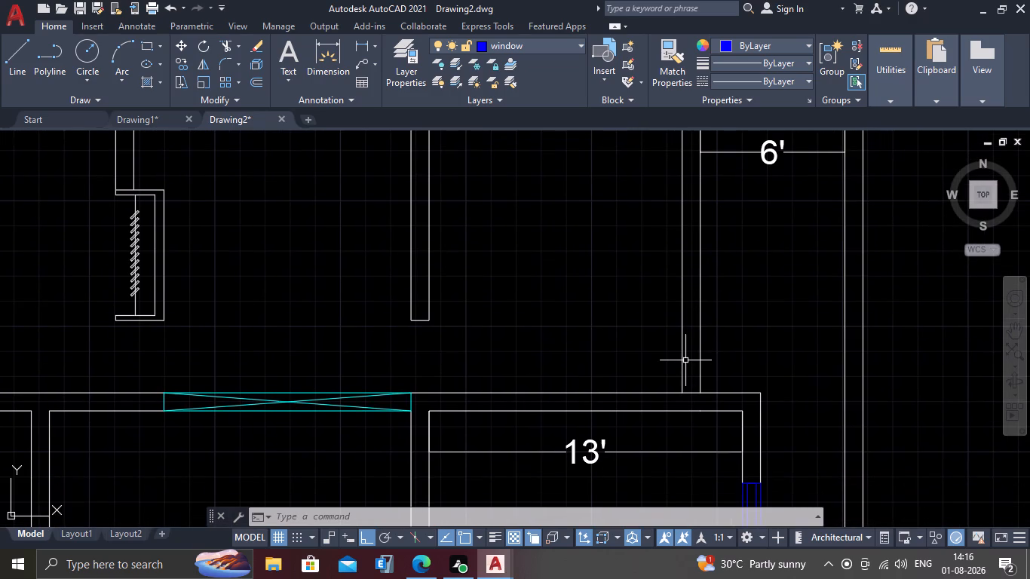
pyautogui.scroll(1, 698, 402)
pyautogui.write('tr')
pyautogui.press('Return')
pyautogui.click(694, 390)
pyautogui.press('Escape')
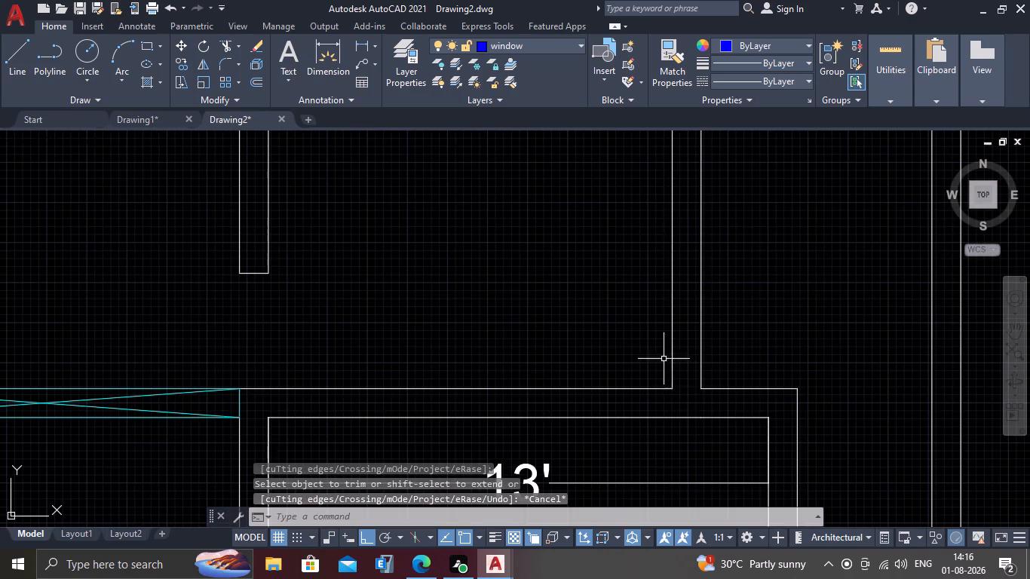
# Draw a short line across the thickness of the rear-right room's right wall at its midpoint.
pyautogui.scroll(-1, 667, 345)
pyautogui.moveTo(649, 318); pyautogui.dragTo(625, 408, button='middle')
pyautogui.press('l')
pyautogui.press('Return')
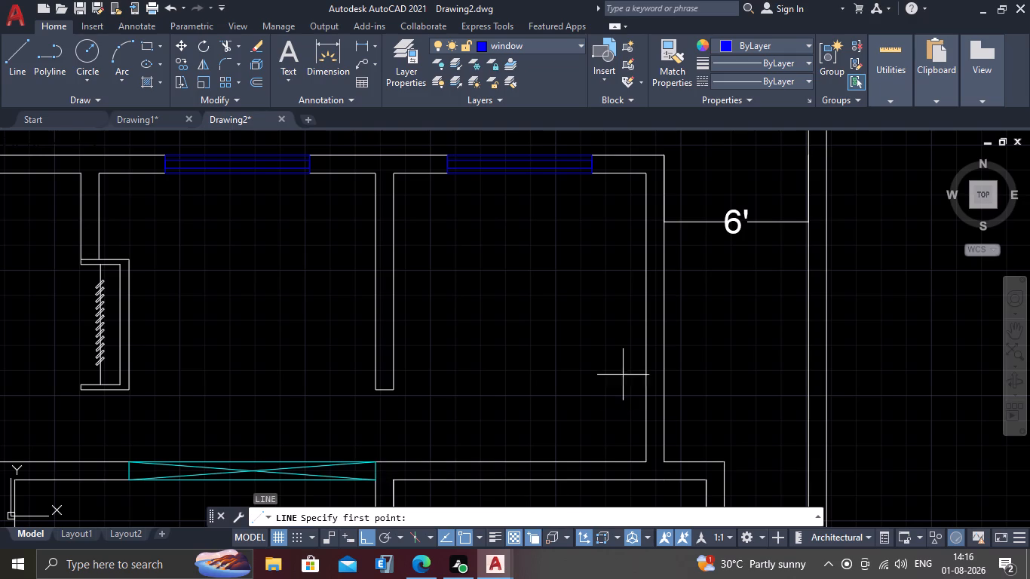
pyautogui.click(644, 315)
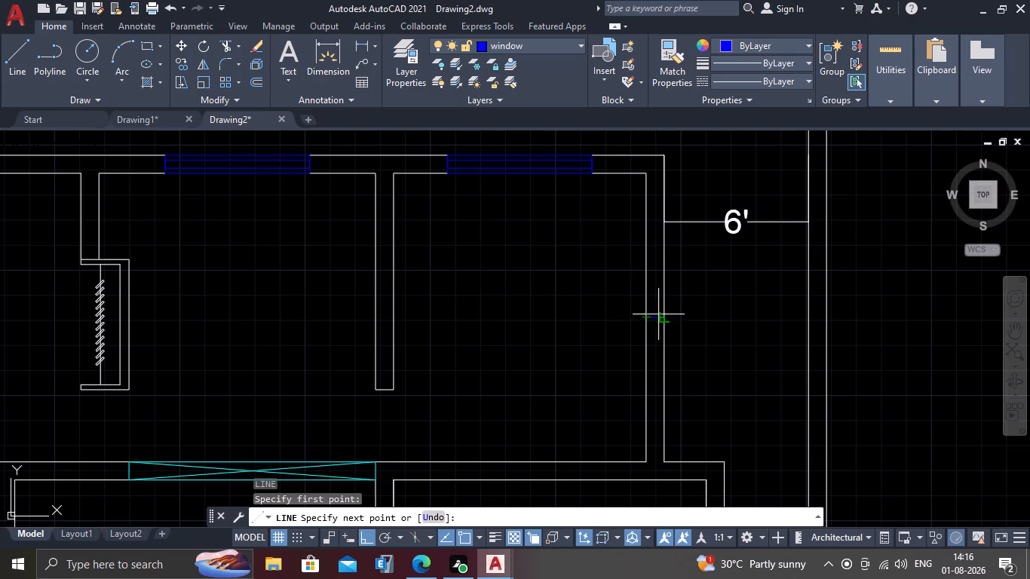
pyautogui.click(663, 316)
pyautogui.press('Escape')
# Offset the short centre line in the rear-right room's right wall by 3' to both sides.
pyautogui.press('o')
pyautogui.press('Return')
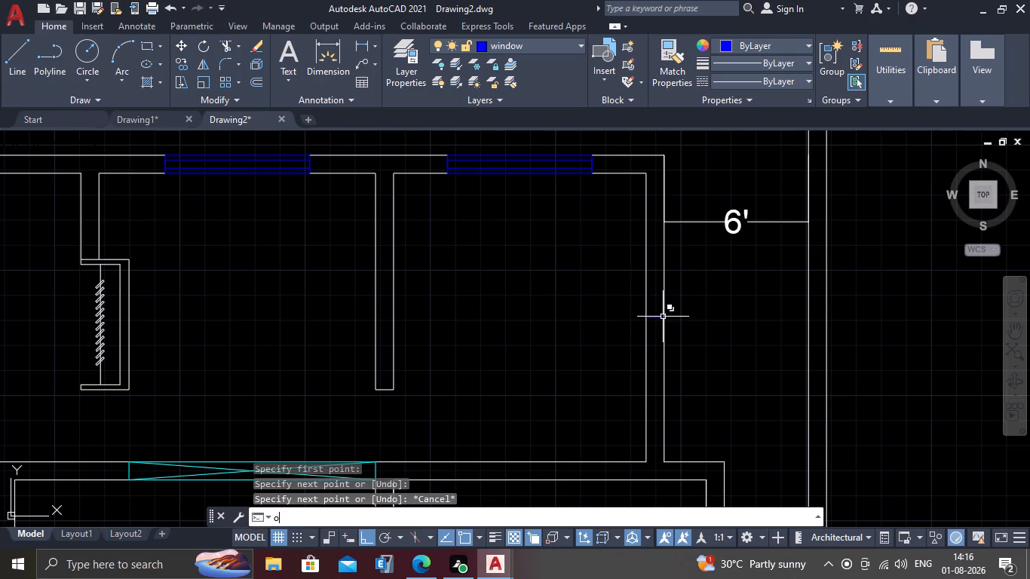
pyautogui.write("3'")
pyautogui.press('Return')
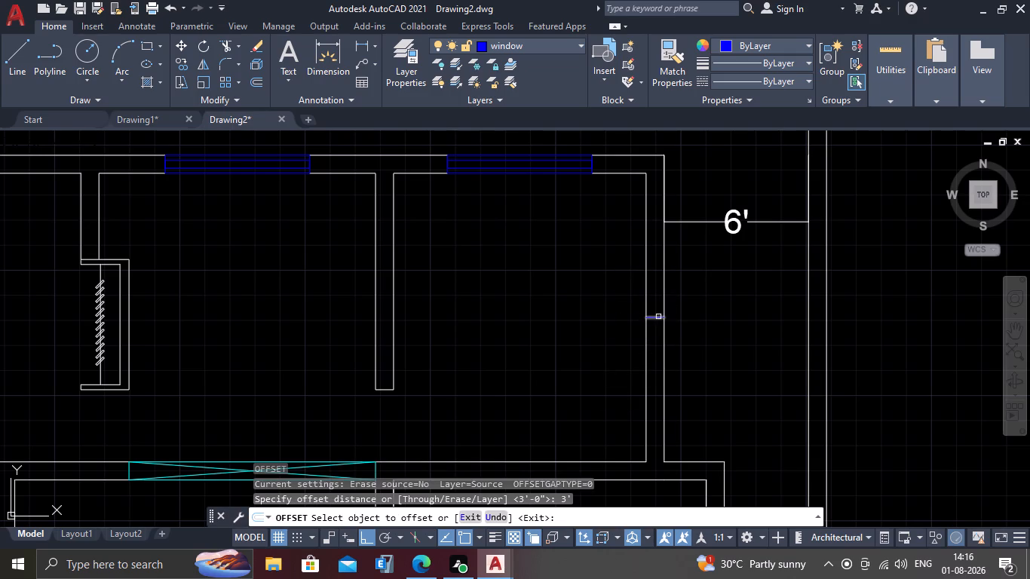
pyautogui.click(658, 317)
pyautogui.click(653, 287)
pyautogui.click(658, 317)
pyautogui.click(651, 351)
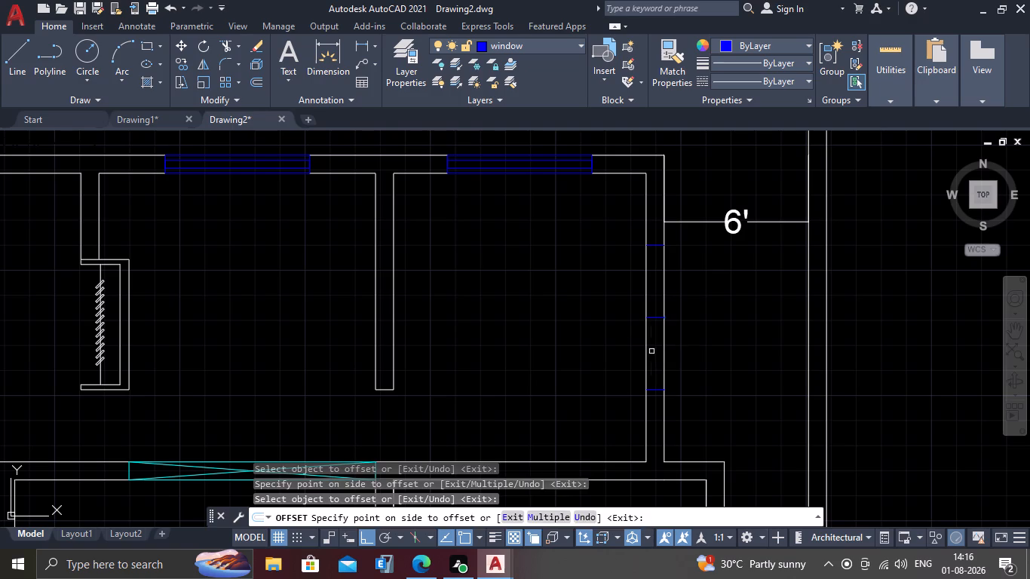
pyautogui.press('Escape')
# Trim away the centre line, both wall lines and the two short end lines to open the rear-right room's right wall.
pyautogui.write('tr')
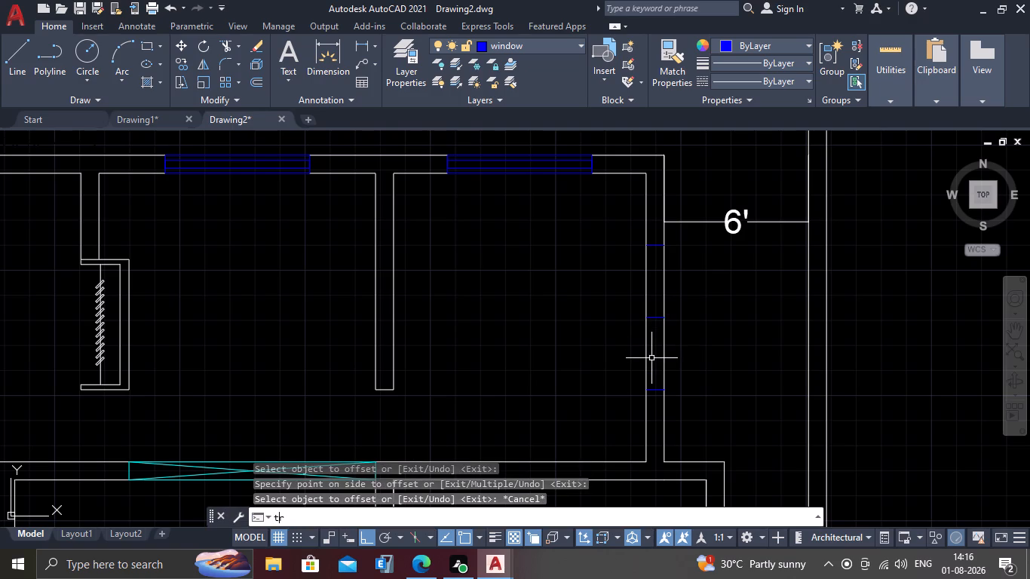
pyautogui.press('Return')
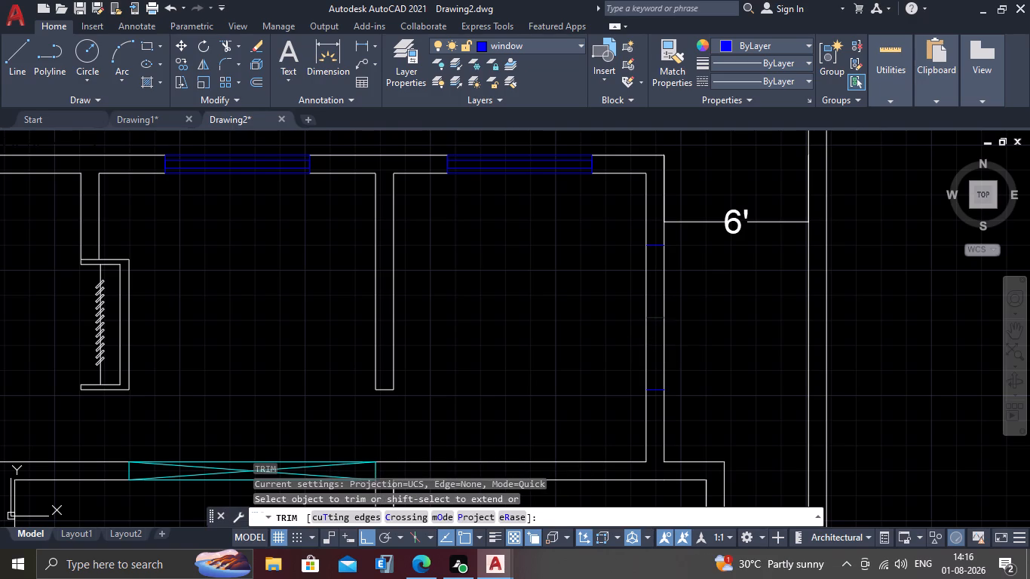
pyautogui.click(651, 316)
pyautogui.click(682, 317)
pyautogui.click(622, 339)
pyautogui.click(651, 246)
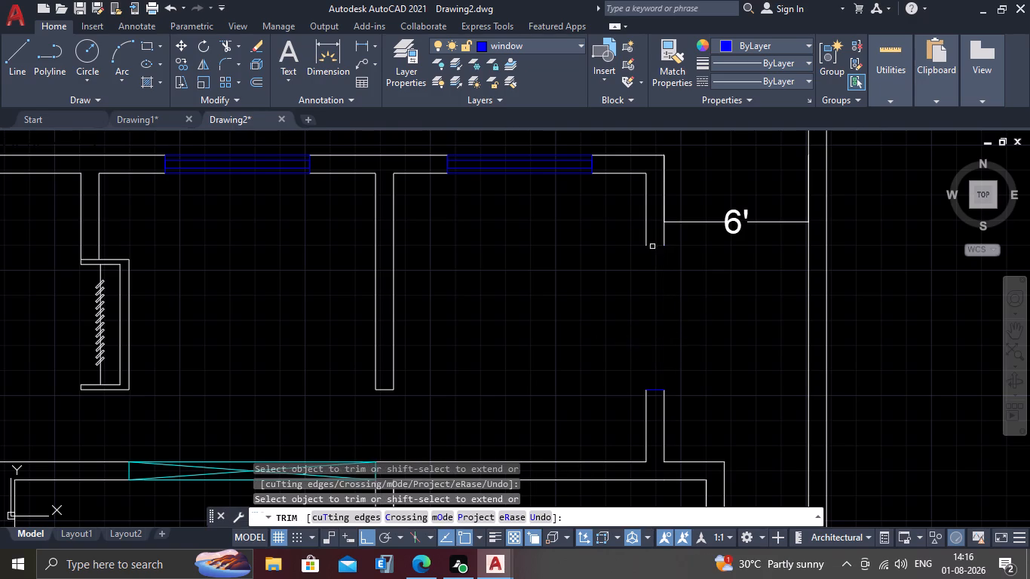
pyautogui.click(656, 389)
pyautogui.press('Escape')
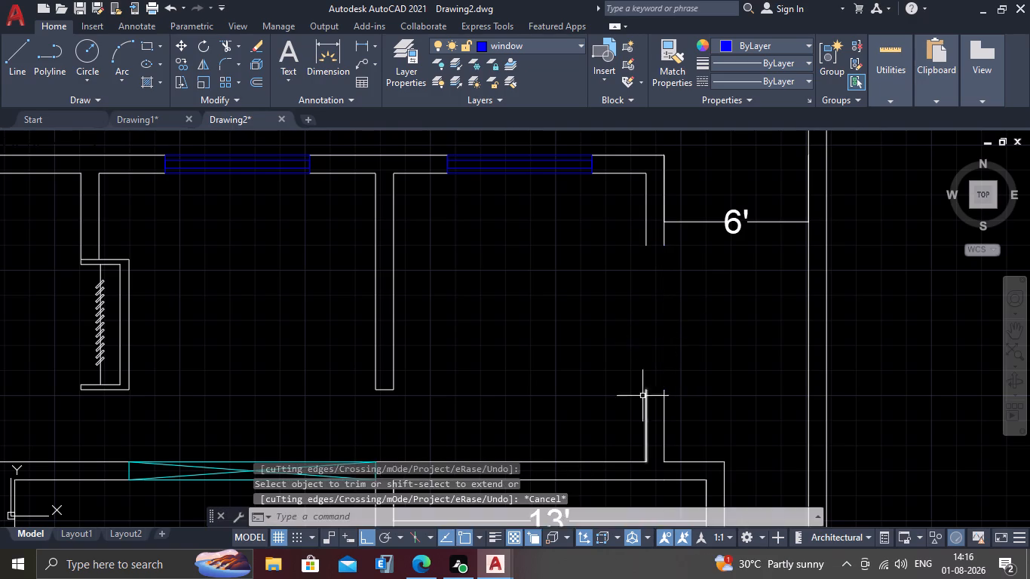
# Copy the 13' room's right-wall window into the rear-right room's right wall opening, aligning their lower right corners.
pyautogui.scroll(-3, 633, 392)
pyautogui.moveTo(667, 426); pyautogui.dragTo(635, 322, button='middle')
pyautogui.scroll(3, 623, 341)
pyautogui.click(654, 315)
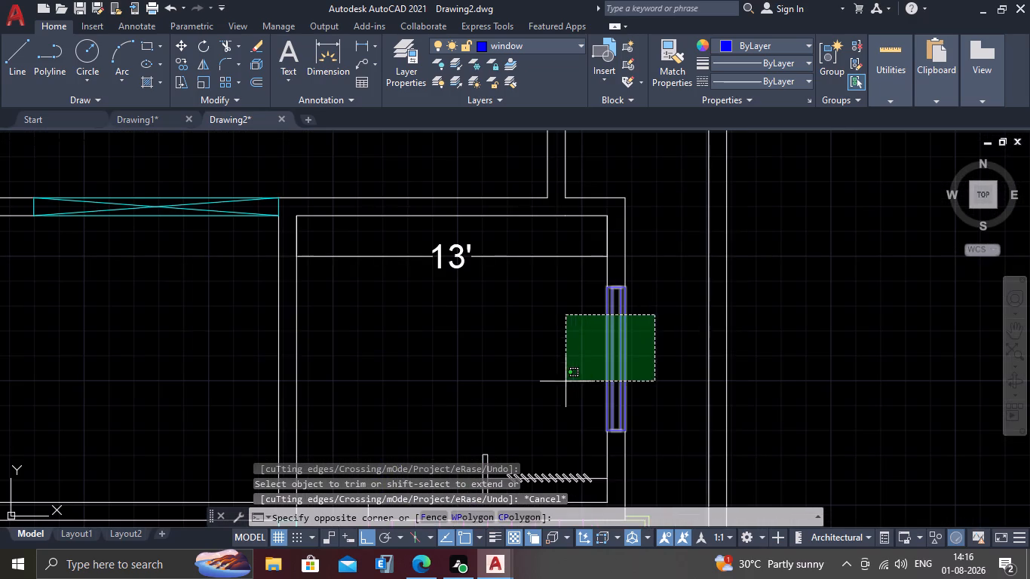
pyautogui.click(566, 382)
pyautogui.press('c')
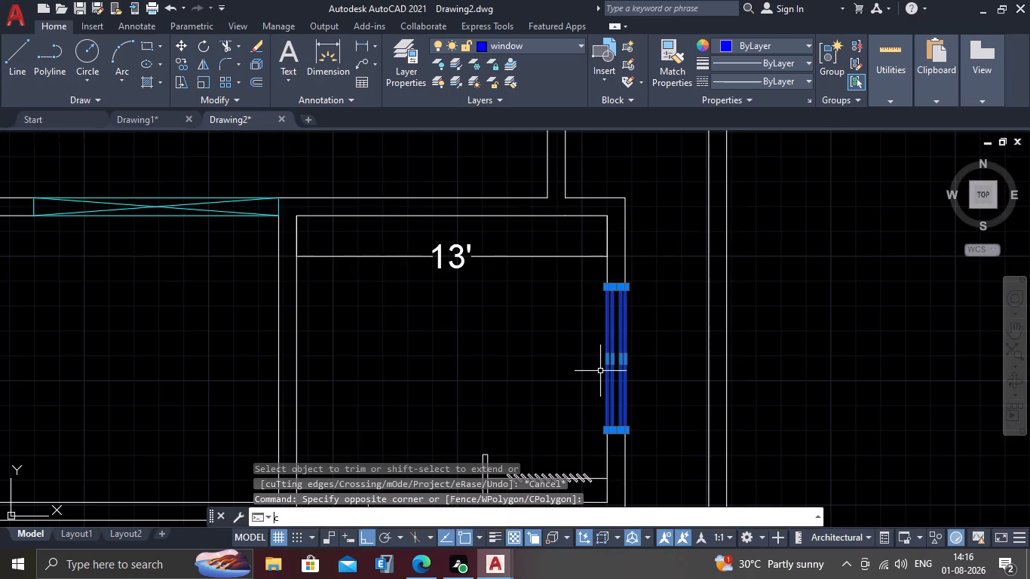
pyautogui.press('o')
pyautogui.press('Return')
pyautogui.scroll(2, 630, 462)
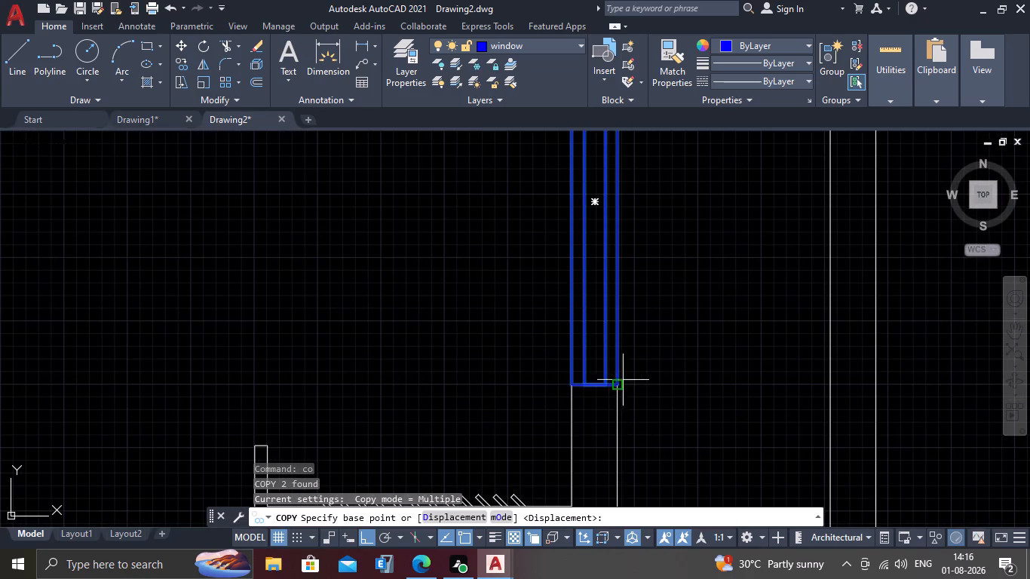
pyautogui.click(621, 388)
pyautogui.scroll(-4, 615, 285)
pyautogui.scroll(1, 616, 287)
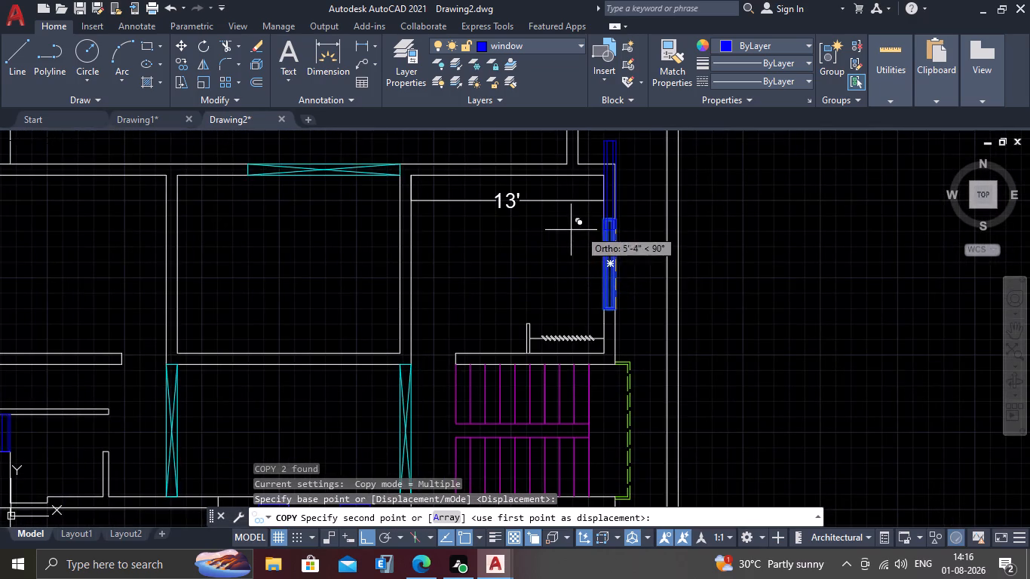
pyautogui.moveTo(581, 229); pyautogui.dragTo(597, 467, button='middle')
pyautogui.scroll(3, 607, 323)
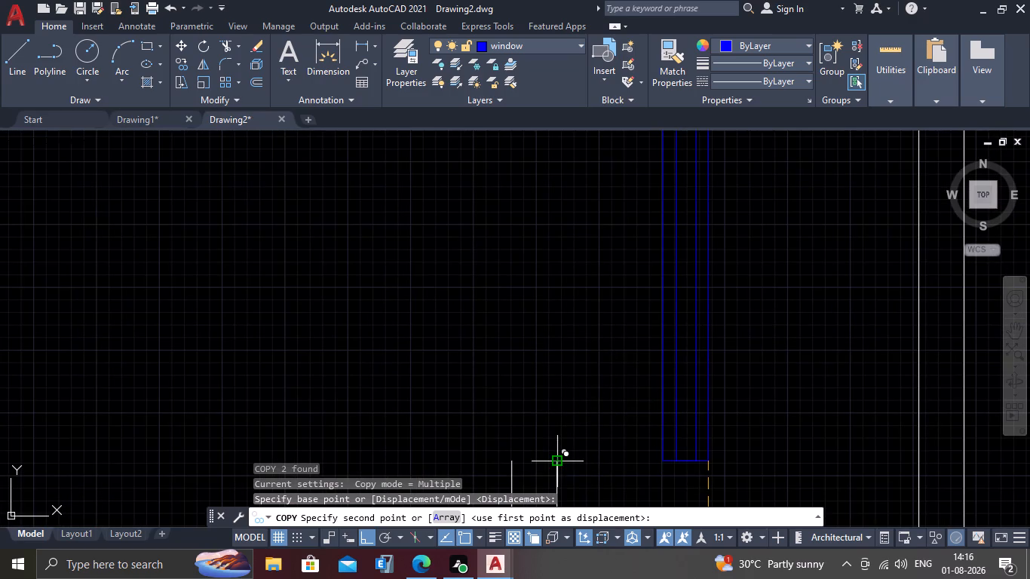
pyautogui.click(555, 463)
pyautogui.press('Escape')
# Review the window placement across the whole floor plan, down to the front steps and boundary wall.
pyautogui.scroll(1, 555, 434)
pyautogui.scroll(-2, 556, 434)
pyautogui.scroll(-2, 612, 390)
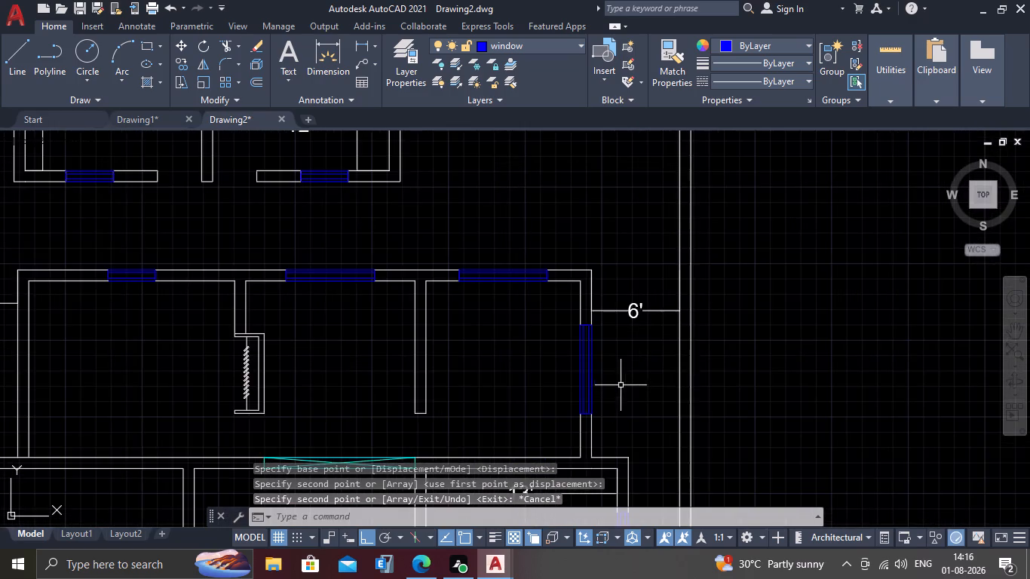
pyautogui.moveTo(624, 369); pyautogui.dragTo(654, 270, button='middle')
pyautogui.scroll(-1, 634, 280)
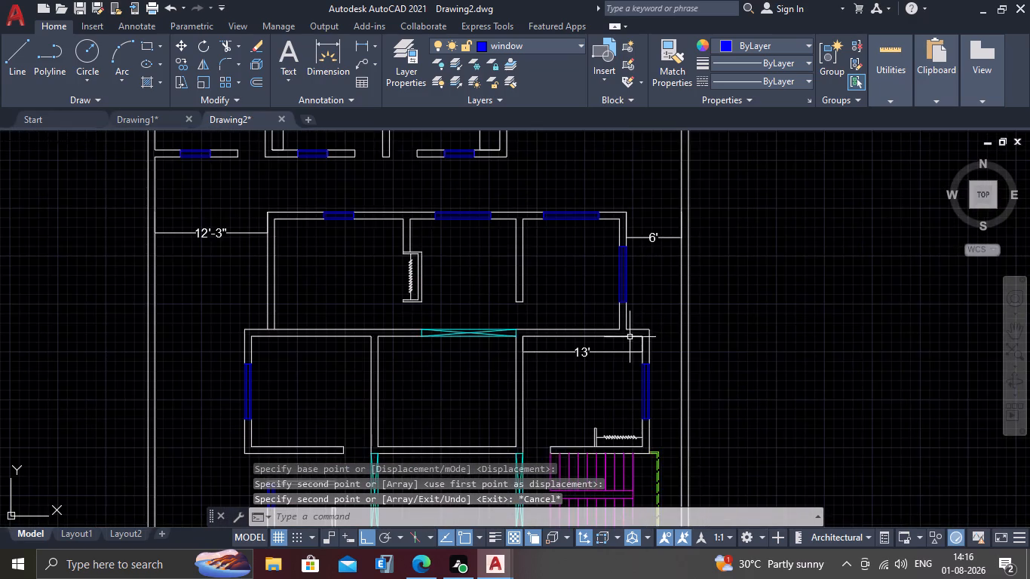
pyautogui.moveTo(629, 325); pyautogui.dragTo(629, 258, button='middle')
pyautogui.scroll(-1, 622, 306)
pyautogui.moveTo(618, 397); pyautogui.dragTo(613, 366, button='middle')
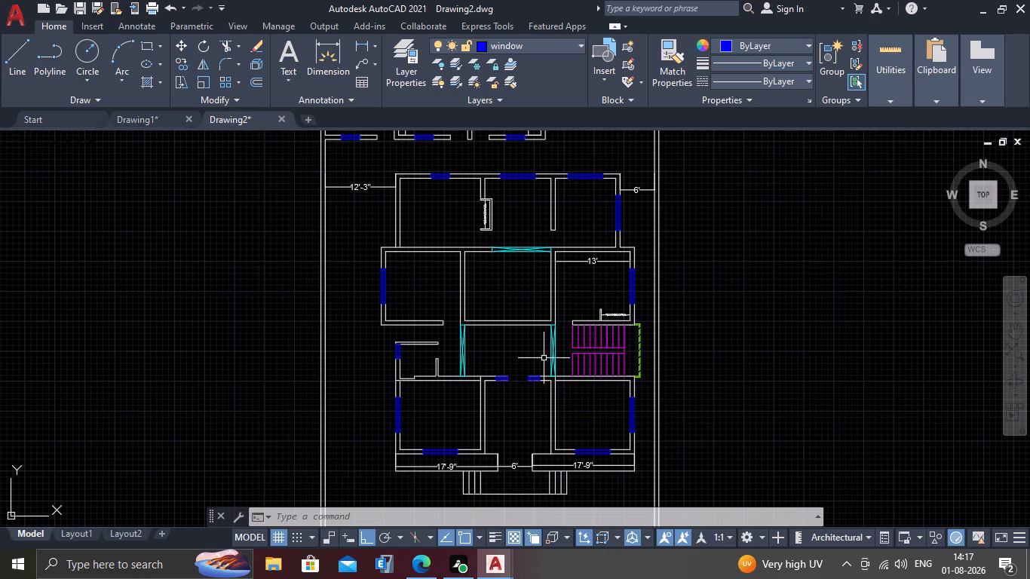
pyautogui.moveTo(530, 398); pyautogui.dragTo(530, 397, button='middle')
pyautogui.moveTo(530, 397); pyautogui.dragTo(542, 358, button='middle')
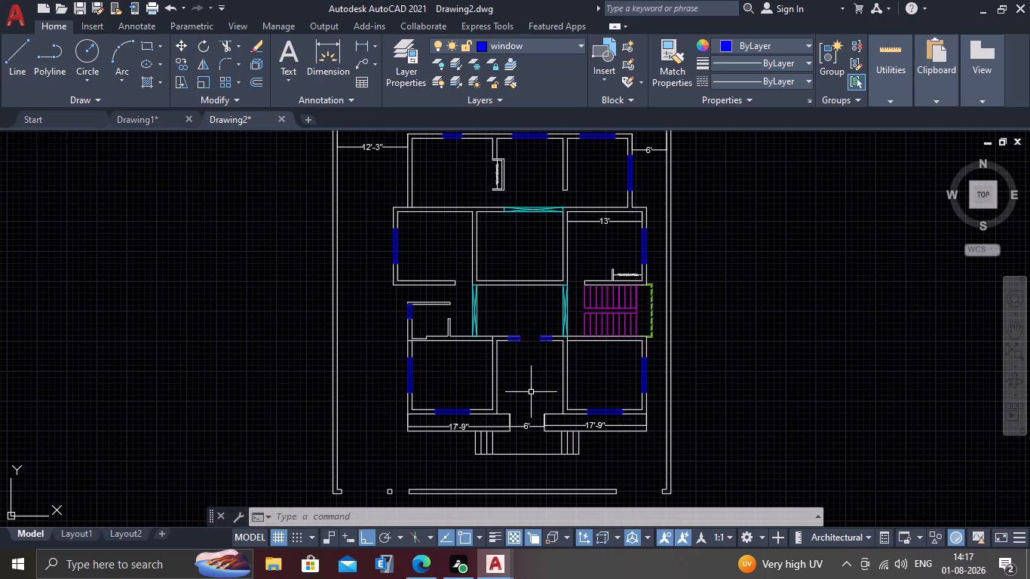
pyautogui.scroll(-1, 531, 392)
pyautogui.moveTo(554, 384); pyautogui.dragTo(606, 366, button='middle')
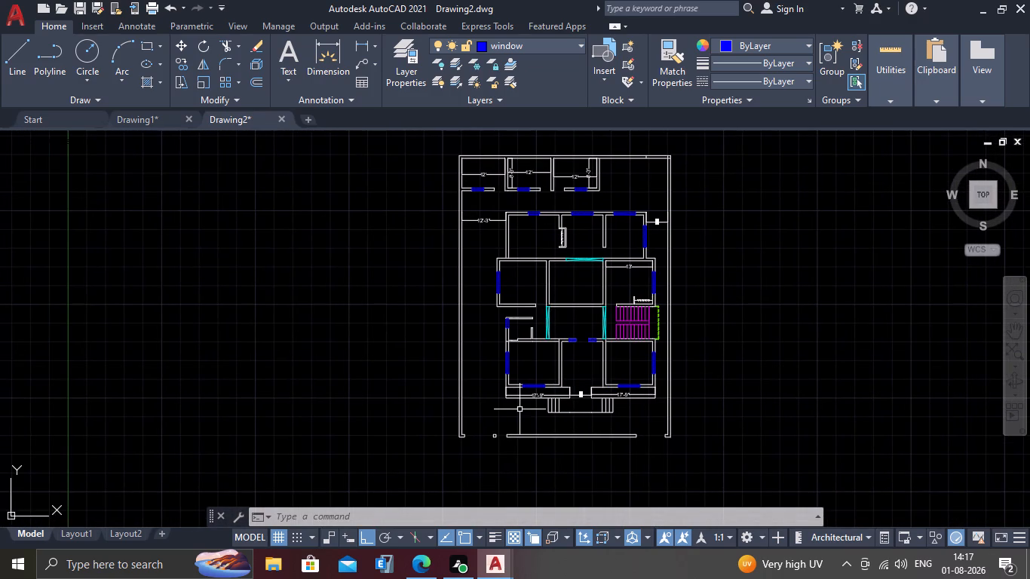
pyautogui.moveTo(522, 419); pyautogui.dragTo(565, 374, button='middle')
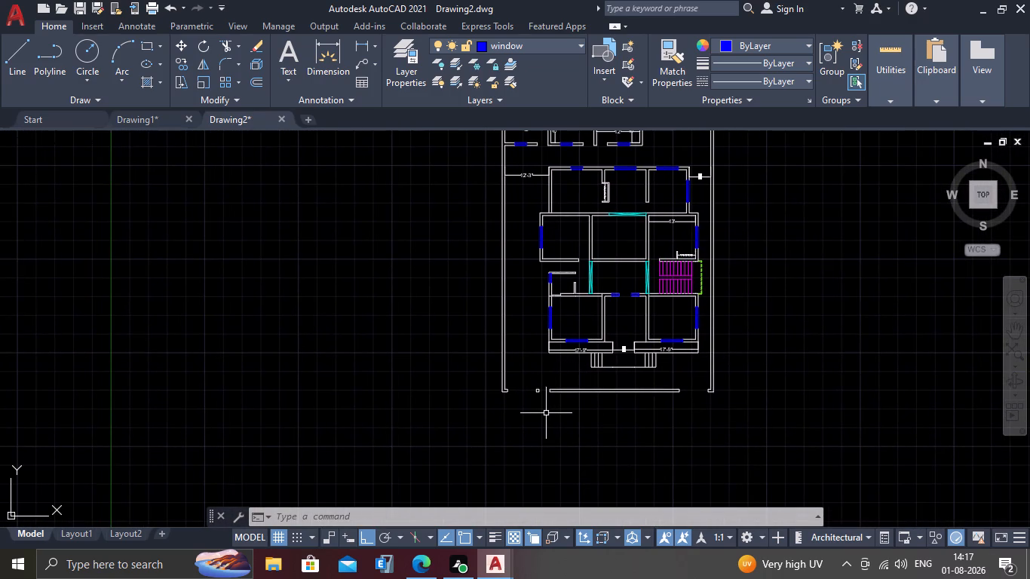
pyautogui.moveTo(695, 471); pyautogui.dragTo(654, 461, button='middle')
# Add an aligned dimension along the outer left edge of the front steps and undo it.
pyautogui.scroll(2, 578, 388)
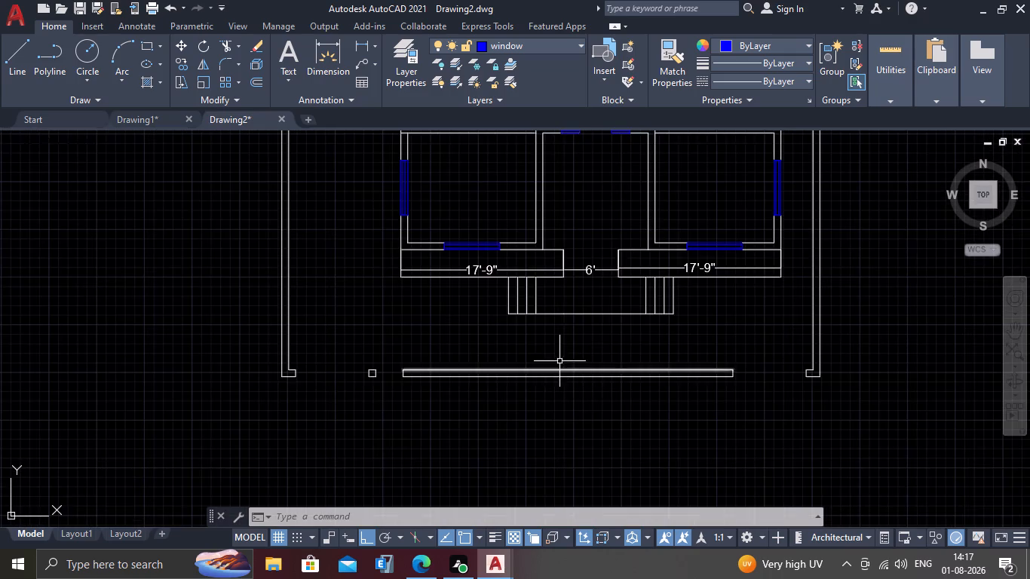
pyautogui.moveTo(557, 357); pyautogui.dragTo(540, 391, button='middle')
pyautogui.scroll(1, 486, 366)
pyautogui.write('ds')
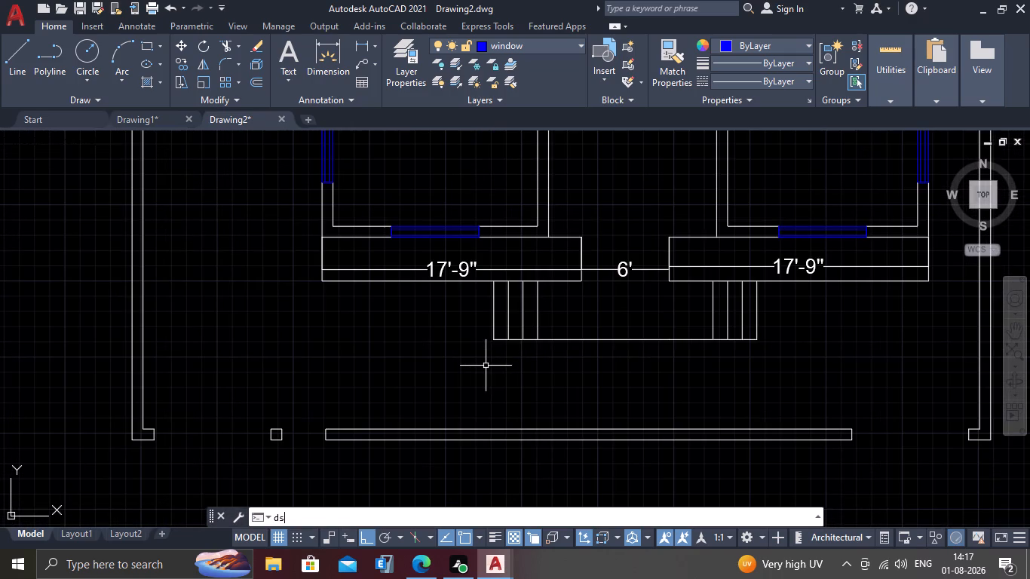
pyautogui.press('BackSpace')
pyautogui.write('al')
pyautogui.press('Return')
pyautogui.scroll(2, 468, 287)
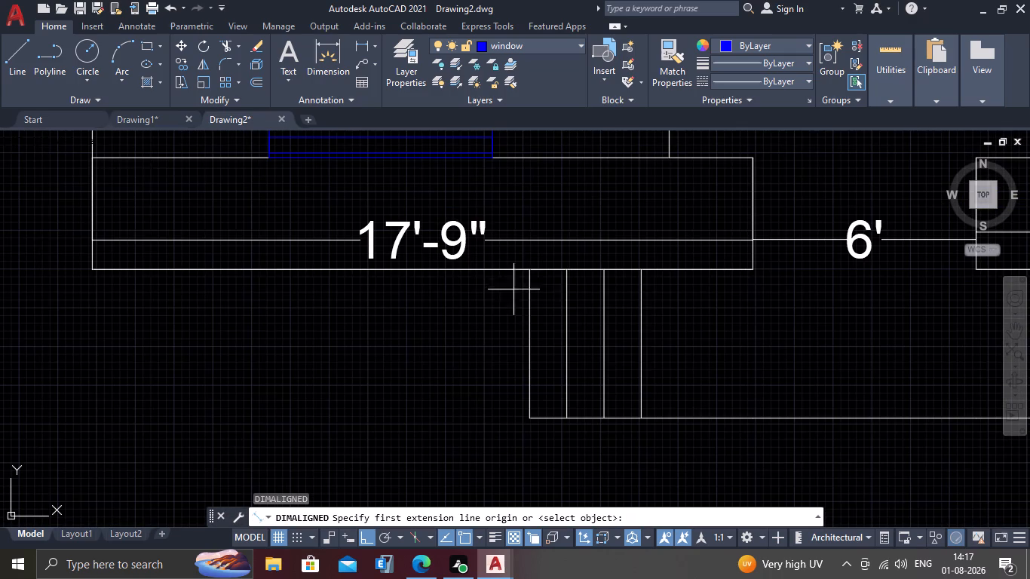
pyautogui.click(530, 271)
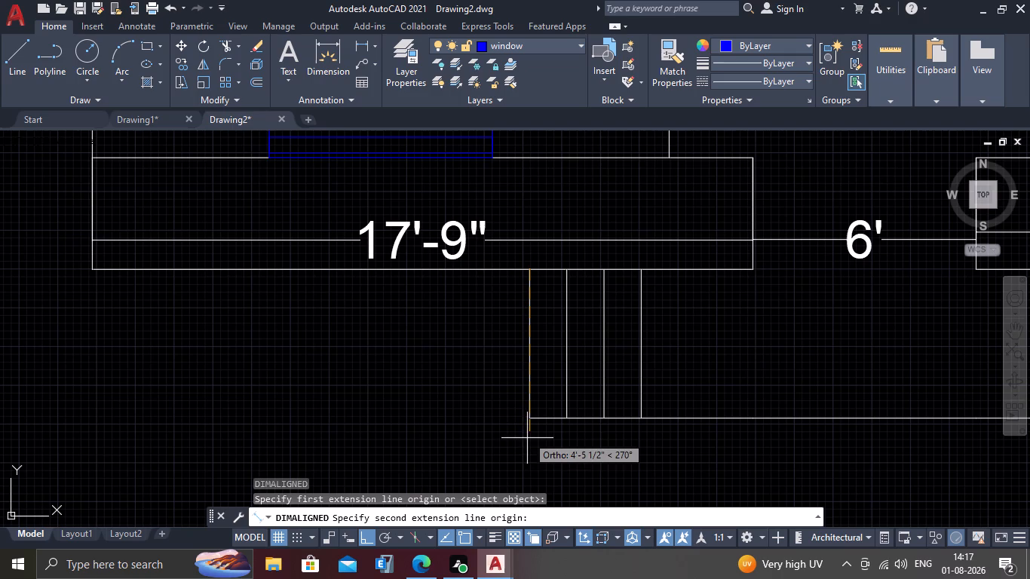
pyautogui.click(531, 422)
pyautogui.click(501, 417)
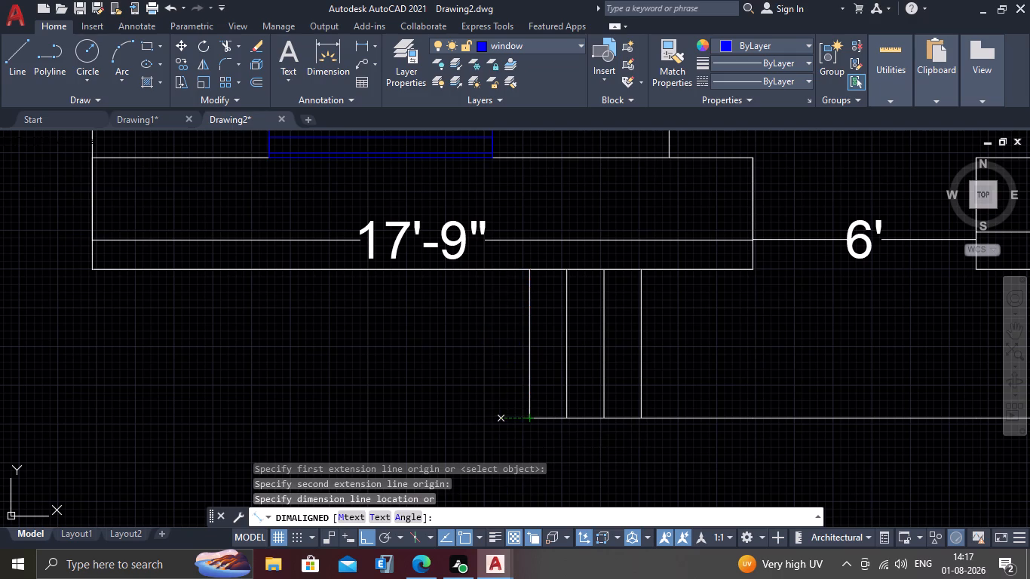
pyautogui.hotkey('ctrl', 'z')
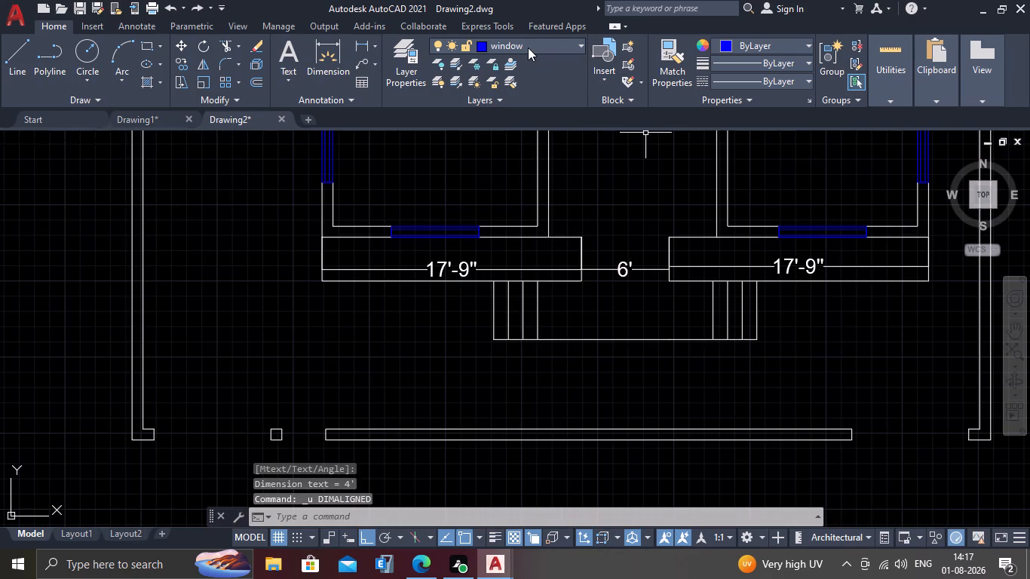
# Make the wall layer current.
pyautogui.click(528, 47)
pyautogui.click(533, 205)
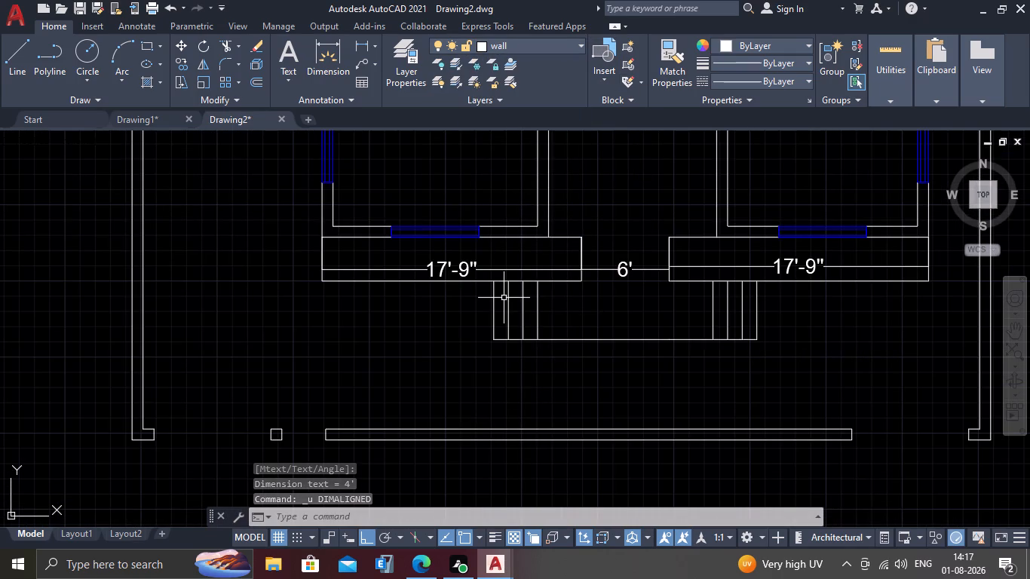
# Add an aligned dimension to the depth of the front steps, placed just outside their outer left edge.
pyautogui.write('dal')
pyautogui.press('Return')
pyautogui.moveTo(498, 280); pyautogui.dragTo(500, 292)
pyautogui.click(494, 341)
pyautogui.click(473, 331)
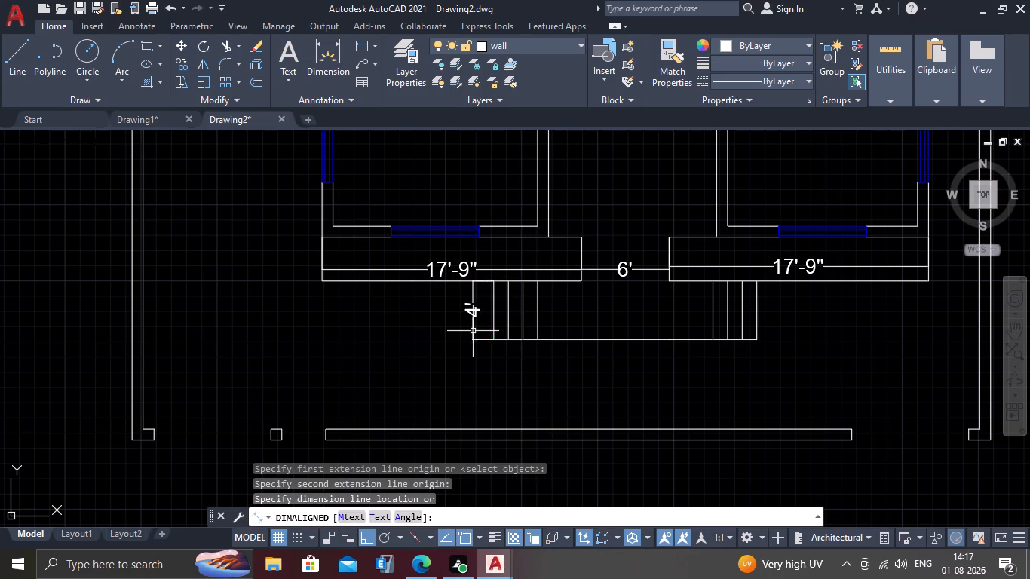
# Dimension the width of the first tread at the left end of the front steps.
pyautogui.scroll(2, 507, 348)
pyautogui.press('Return')
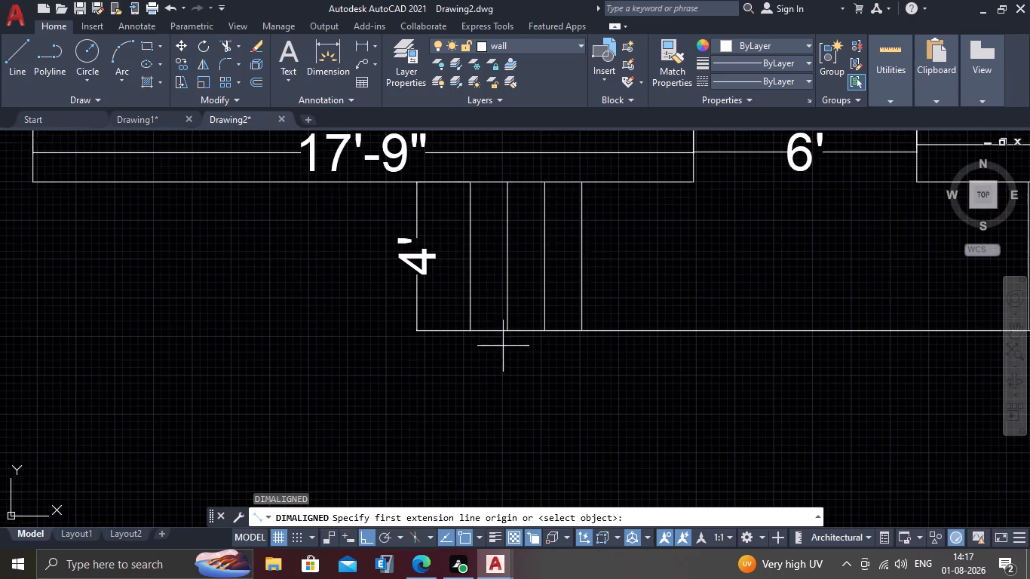
pyautogui.scroll(1, 490, 296)
pyautogui.moveTo(486, 318); pyautogui.dragTo(485, 352, button='middle')
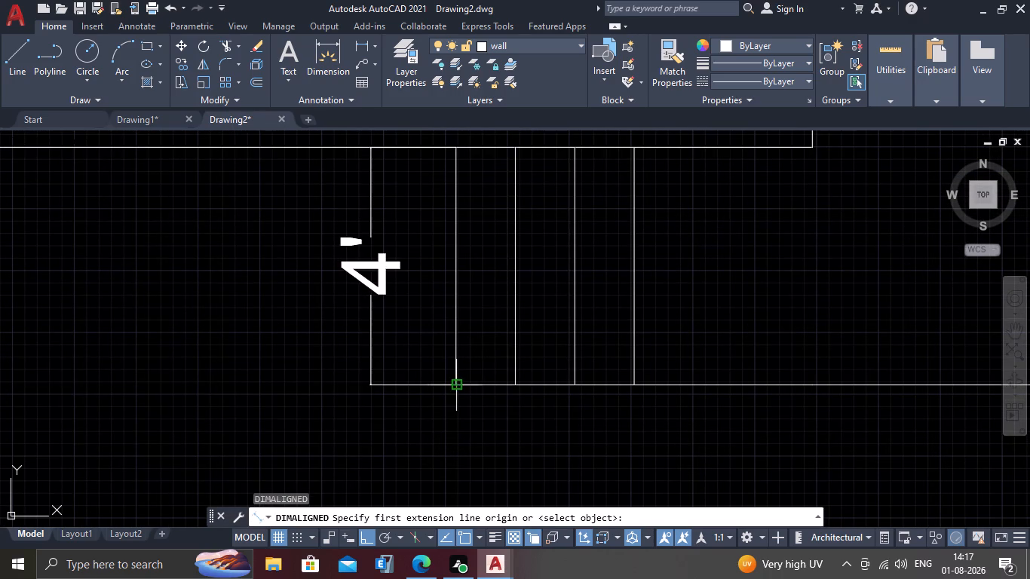
pyautogui.moveTo(452, 385); pyautogui.dragTo(489, 392)
pyautogui.click(514, 387)
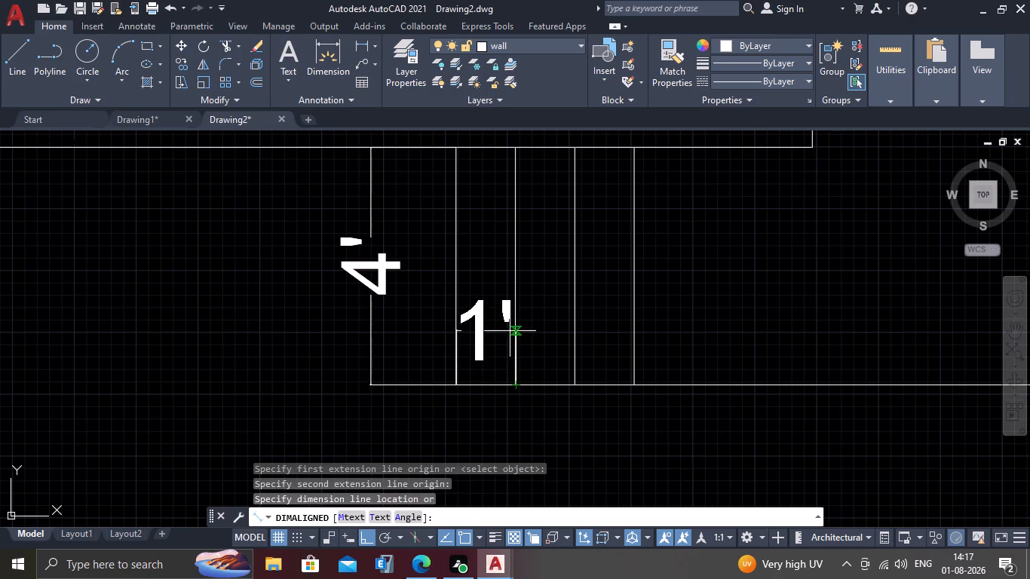
pyautogui.click(510, 329)
# Dimension the overall width of the front steps along their front edge, placing the dimension just below it.
pyautogui.scroll(-3, 498, 338)
pyautogui.moveTo(513, 377); pyautogui.dragTo(484, 351, button='middle')
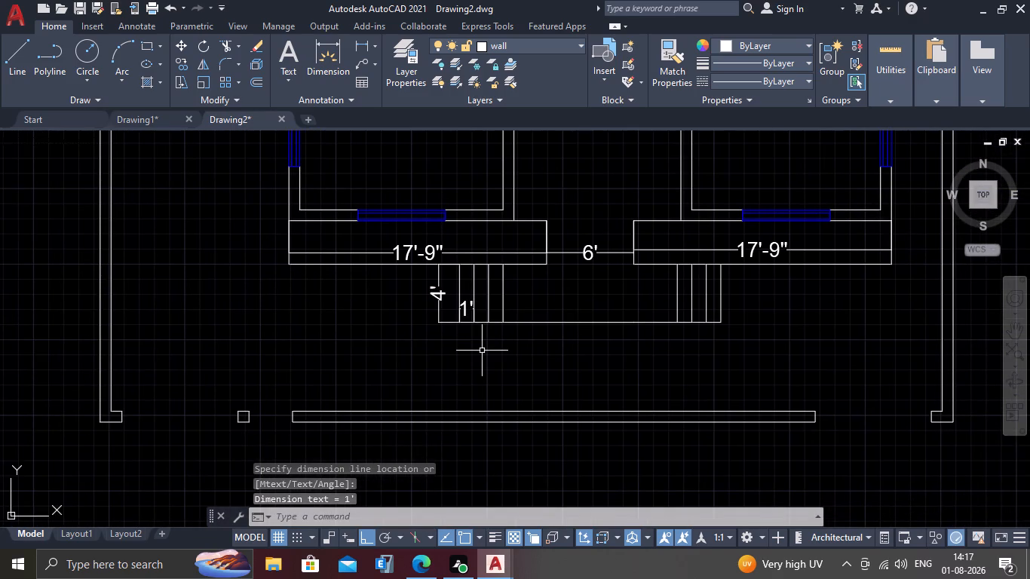
pyautogui.press('Return')
pyautogui.scroll(3, 462, 333)
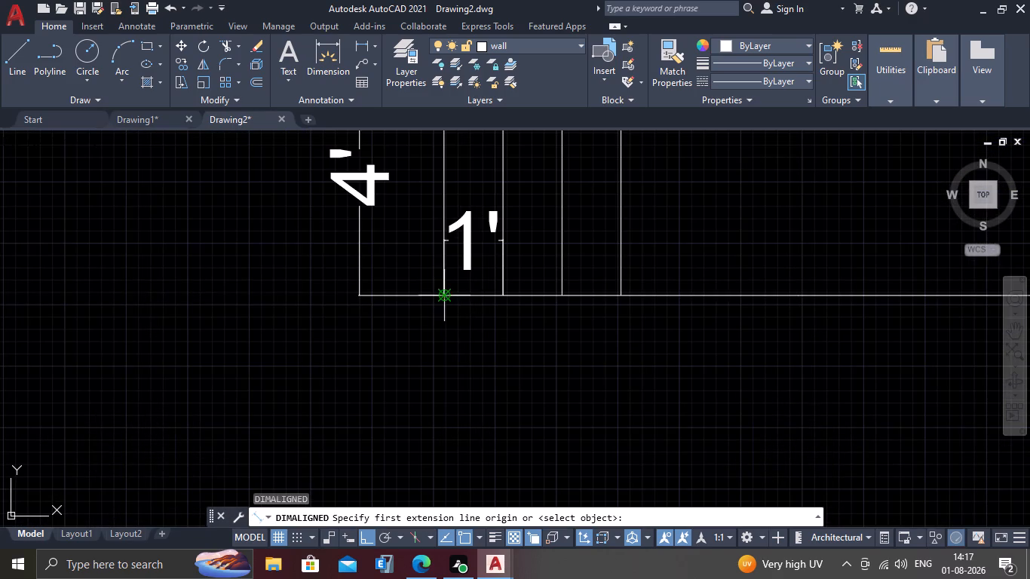
pyautogui.moveTo(446, 295); pyautogui.dragTo(452, 292)
pyautogui.scroll(-4, 485, 291)
pyautogui.scroll(3, 655, 301)
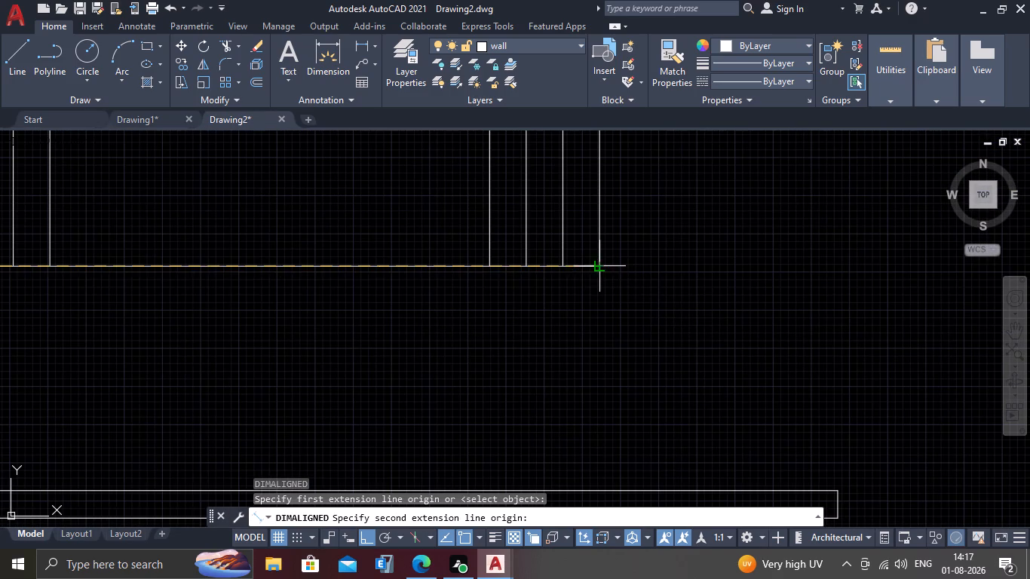
pyautogui.click(598, 268)
pyautogui.click(584, 294)
# Dimension the gap between the front steps' lower left corner and the front boundary wall.
pyautogui.scroll(-3, 519, 346)
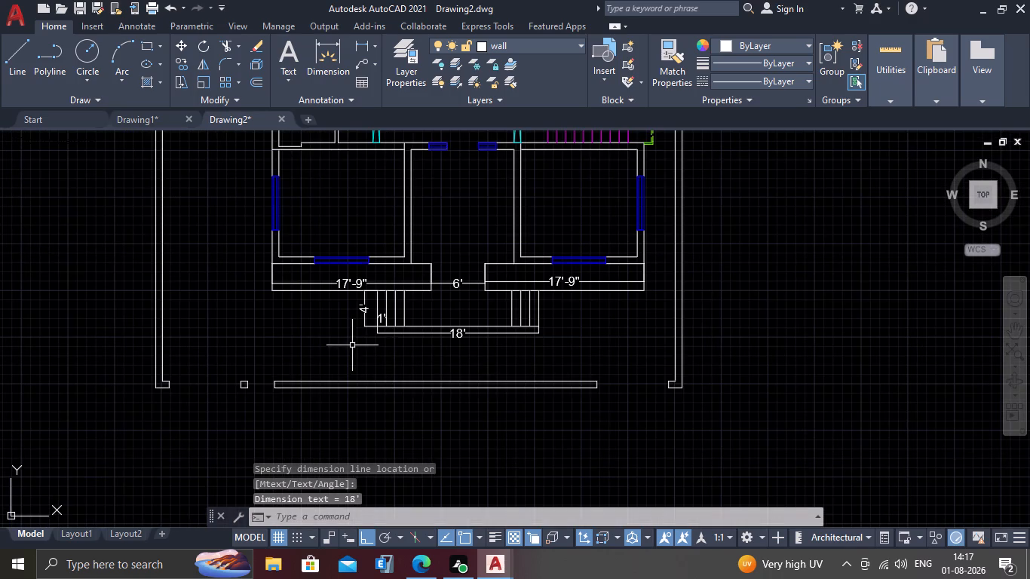
pyautogui.moveTo(351, 345); pyautogui.dragTo(368, 303, button='middle')
pyautogui.scroll(2, 375, 296)
pyautogui.press('Return')
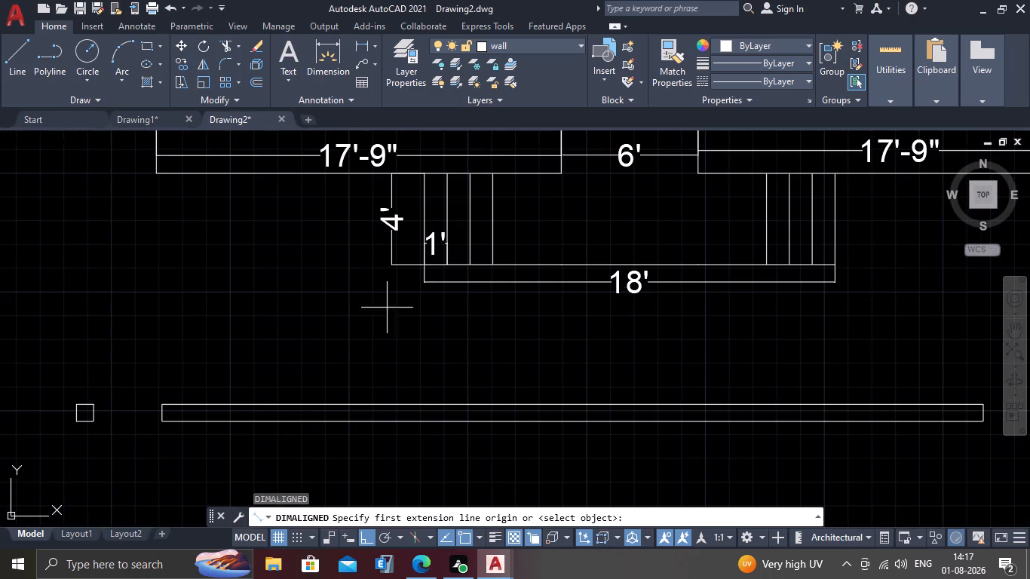
pyautogui.scroll(1, 412, 249)
pyautogui.moveTo(433, 277); pyautogui.dragTo(439, 294)
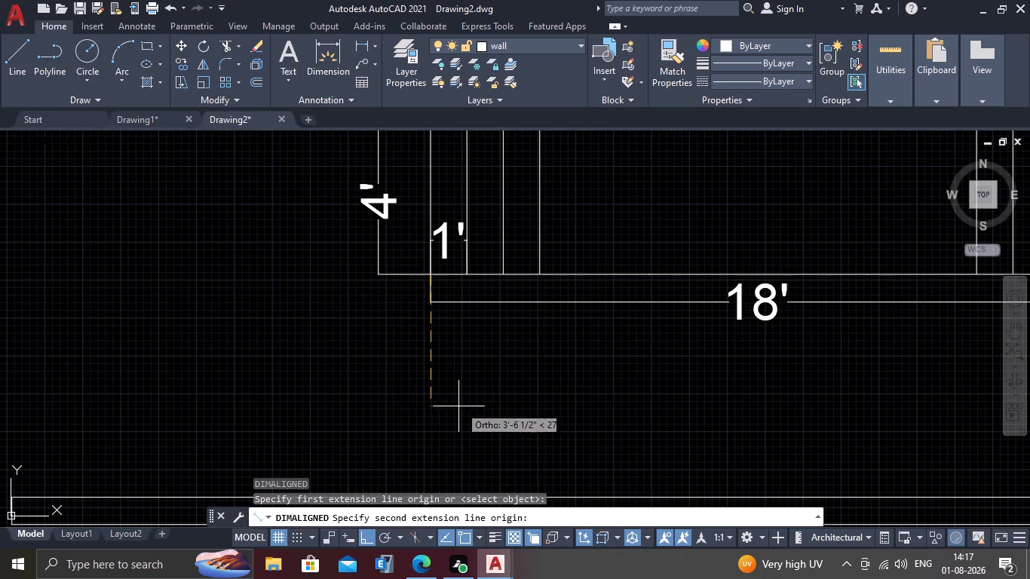
pyautogui.scroll(-1, 458, 406)
pyautogui.scroll(1, 458, 406)
pyautogui.moveTo(452, 404); pyautogui.dragTo(437, 321, button='middle')
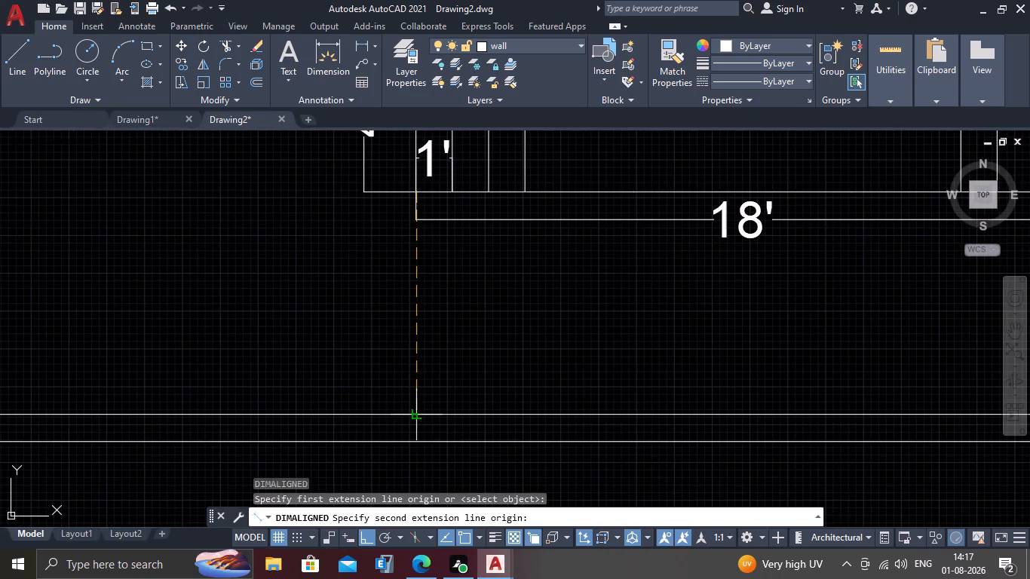
pyautogui.click(417, 414)
pyautogui.click(436, 411)
pyautogui.press('Escape')
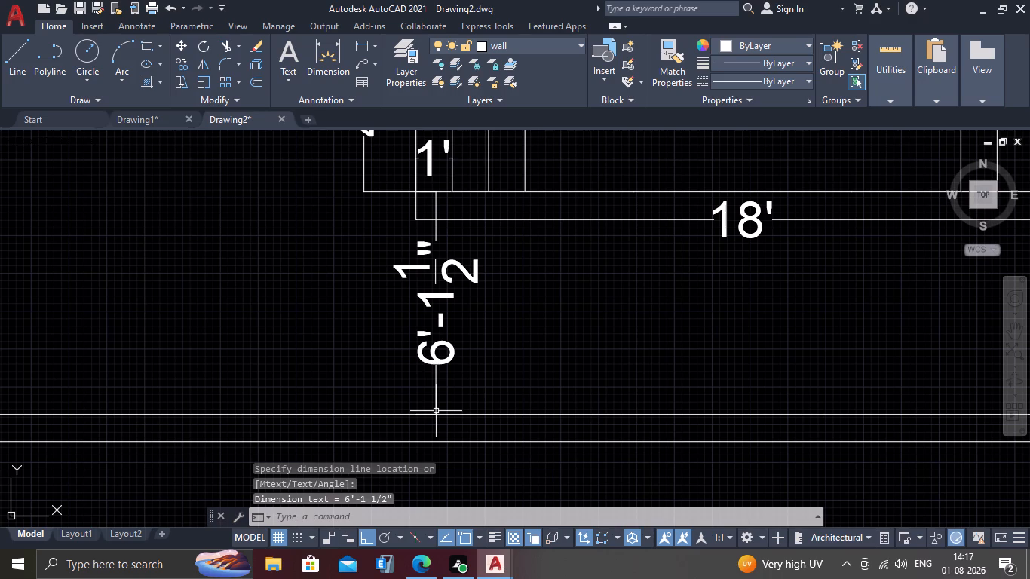
# Shift the dimension between steps and boundary wall so its line aligns with the steps' lower left corner.
pyautogui.scroll(-1, 452, 368)
pyautogui.moveTo(461, 347); pyautogui.dragTo(457, 326, button='middle')
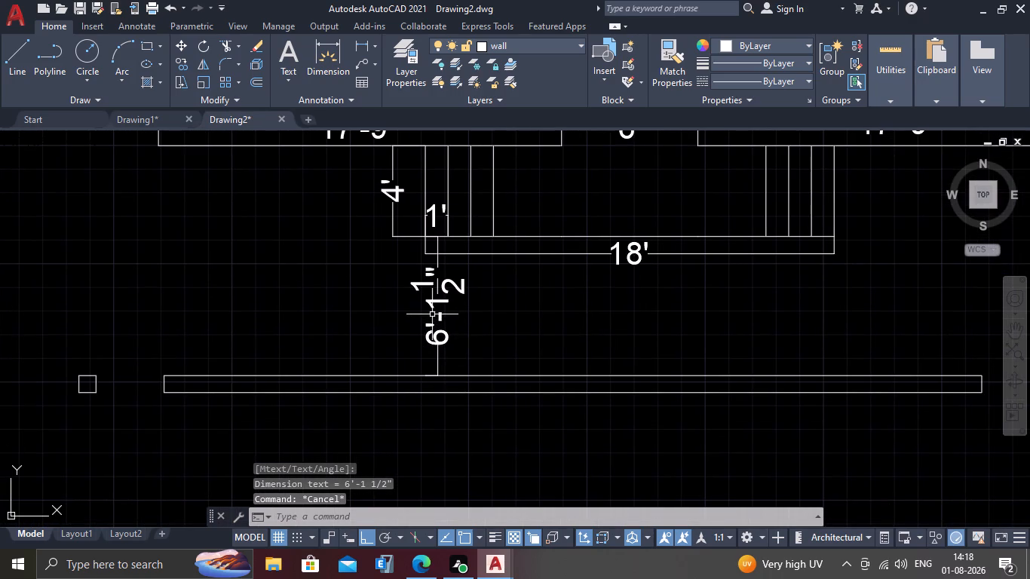
pyautogui.click(432, 314)
pyautogui.click(444, 299)
pyautogui.click(438, 304)
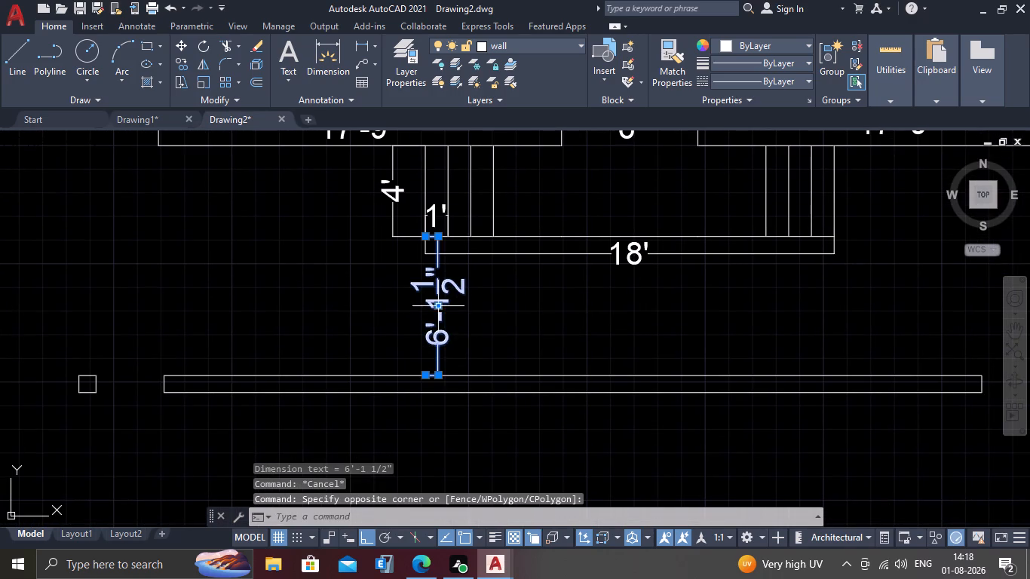
pyautogui.click(438, 302)
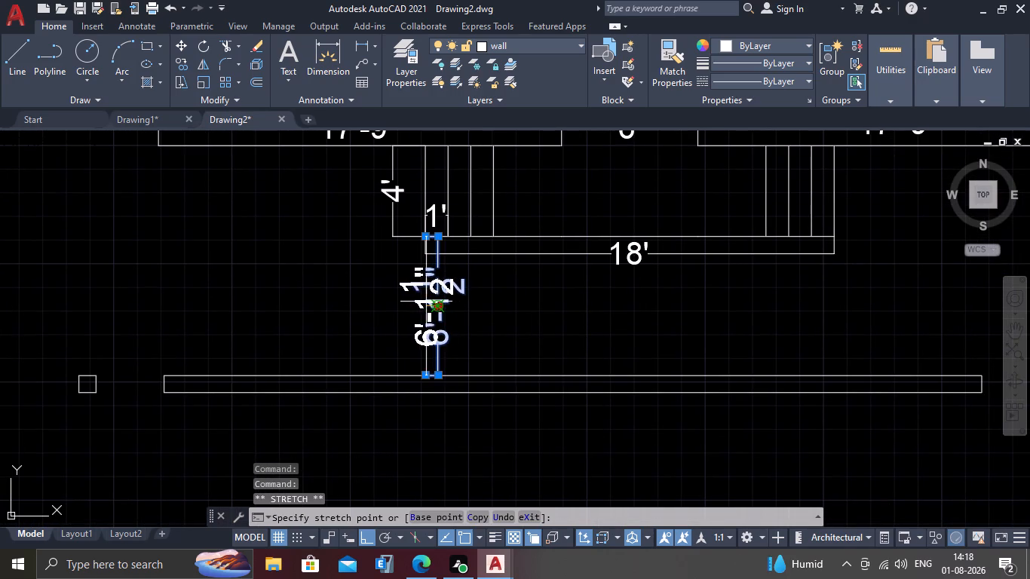
pyautogui.click(425, 302)
pyautogui.scroll(1, 429, 301)
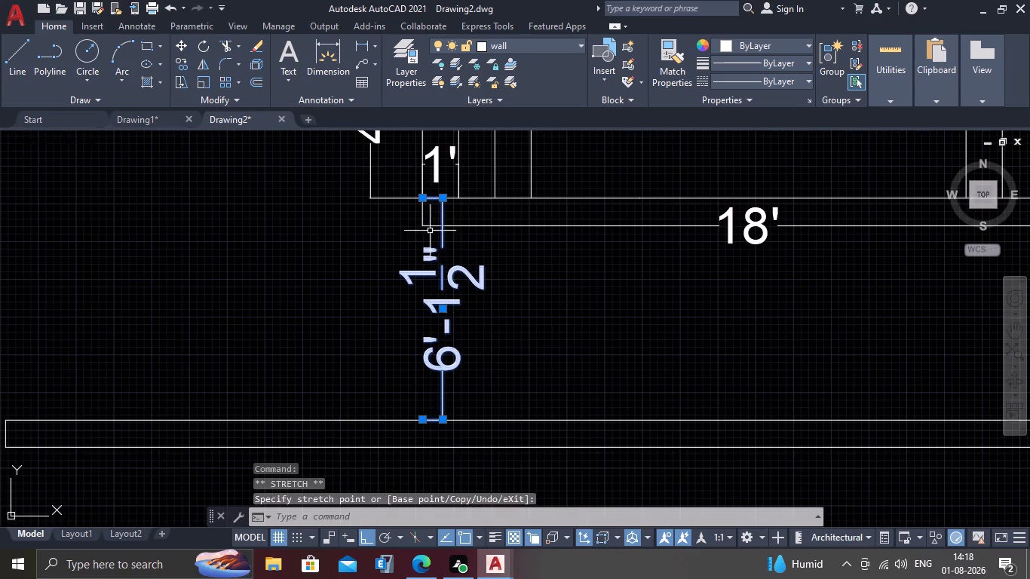
pyautogui.scroll(2, 440, 213)
pyautogui.click(440, 175)
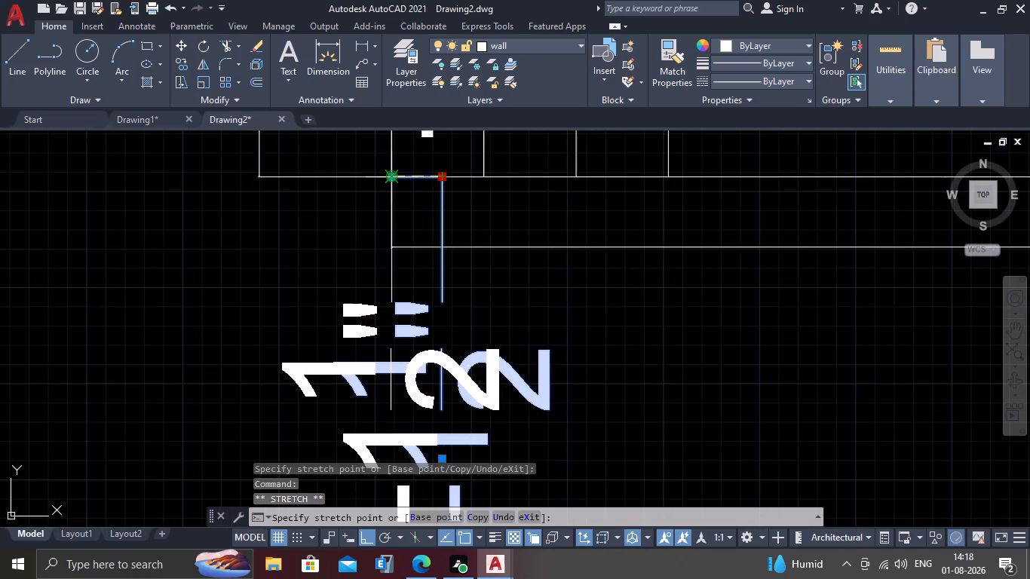
pyautogui.click(393, 179)
pyautogui.press('Escape')
# Examine the whole floor plan, from the dimensioned front steps and boundary wall to the rear rooms.
pyautogui.scroll(1, 400, 187)
pyautogui.scroll(-1, 402, 188)
pyautogui.scroll(1, 452, 334)
pyautogui.scroll(-2, 452, 334)
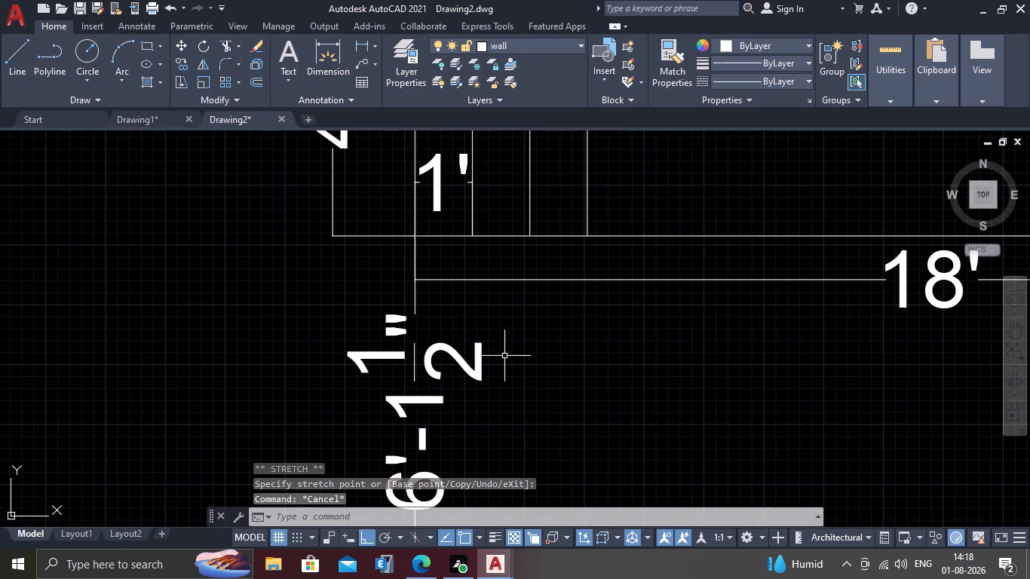
pyautogui.scroll(-2, 506, 357)
pyautogui.moveTo(547, 371); pyautogui.dragTo(512, 318, button='middle')
pyautogui.moveTo(548, 359); pyautogui.dragTo(428, 307, button='middle')
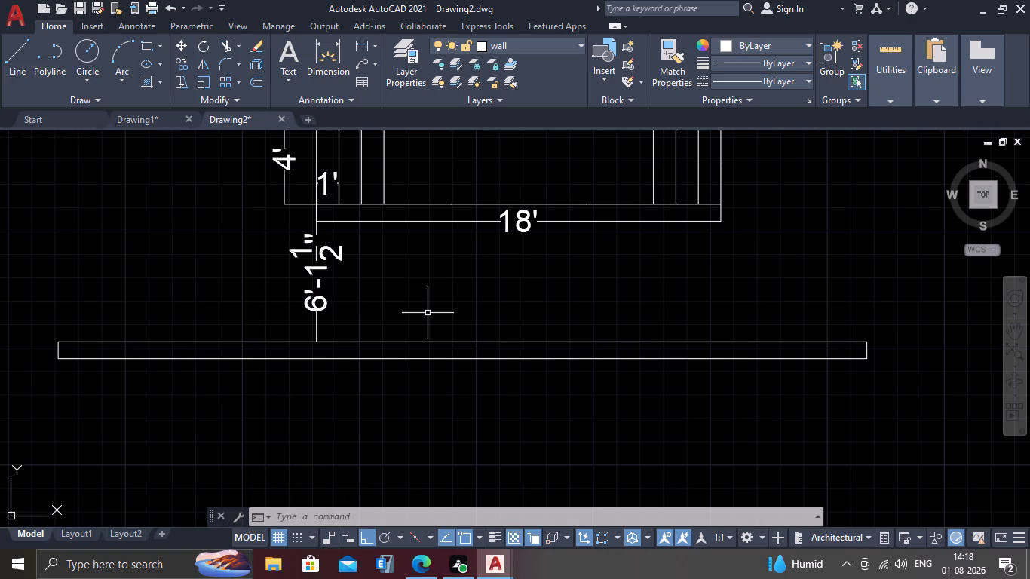
pyautogui.scroll(-3, 425, 314)
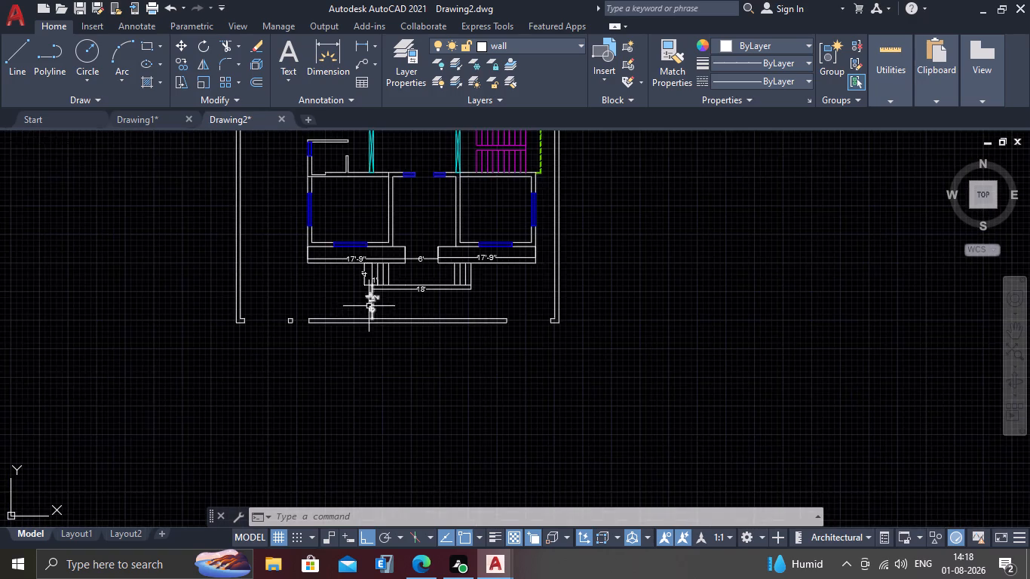
pyautogui.moveTo(333, 295); pyautogui.dragTo(538, 330, button='middle')
pyautogui.scroll(1, 488, 317)
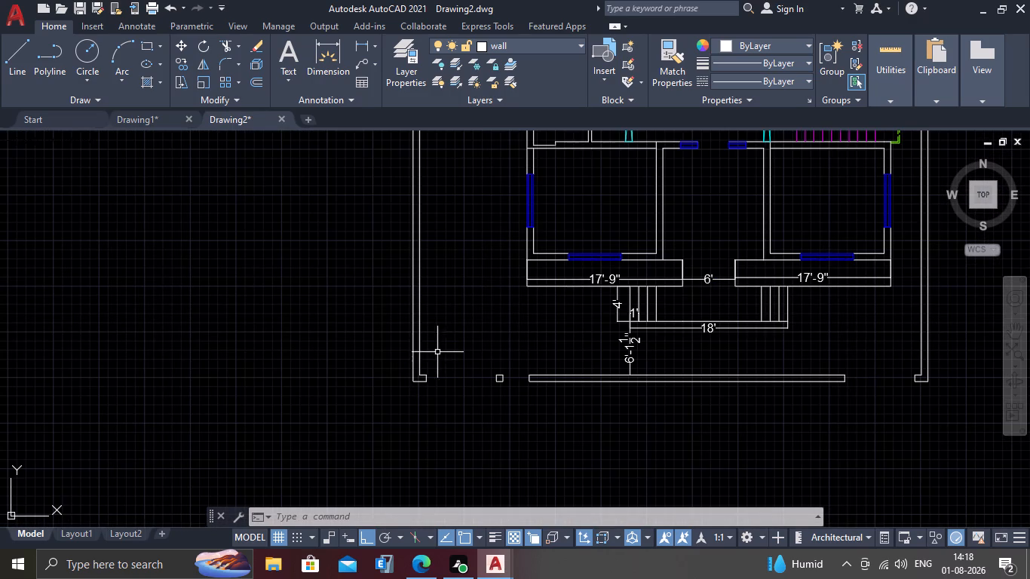
pyautogui.moveTo(505, 318); pyautogui.dragTo(495, 338, button='middle')
pyautogui.scroll(-2, 492, 329)
pyautogui.moveTo(522, 258); pyautogui.dragTo(489, 278, button='middle')
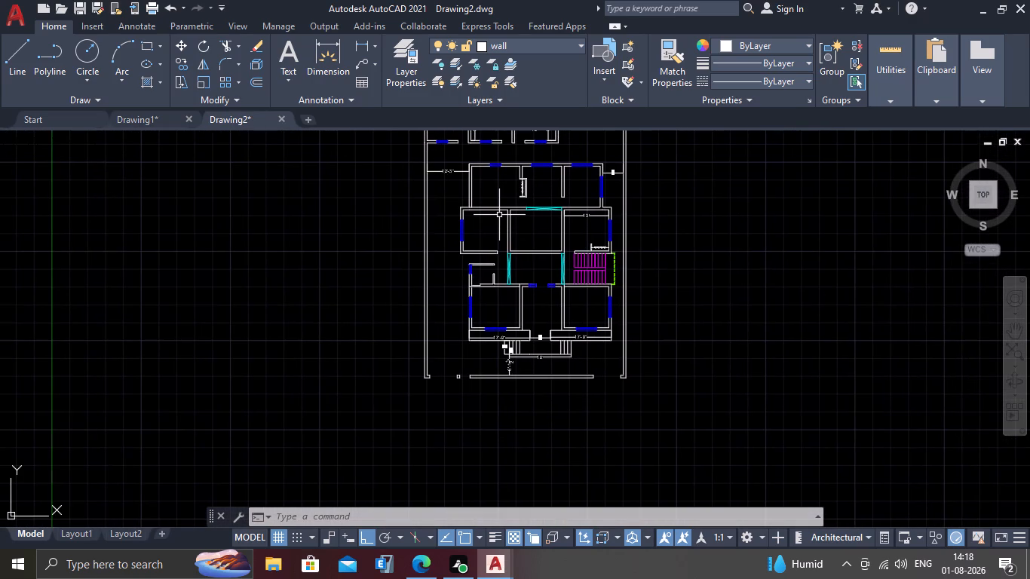
pyautogui.press('F2')
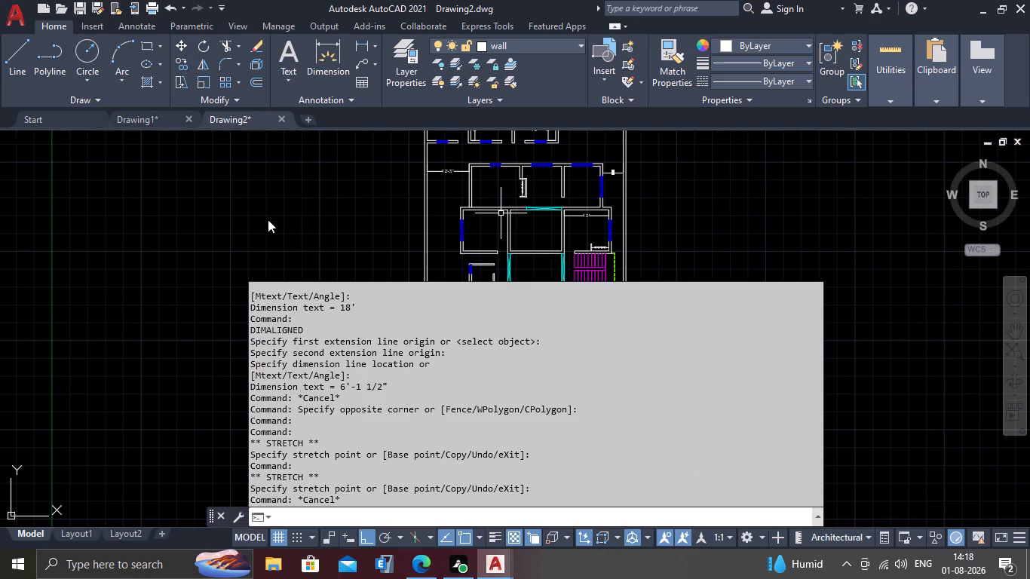
pyautogui.click(271, 210)
pyautogui.press('Escape')
pyautogui.scroll(-1, 298, 335)
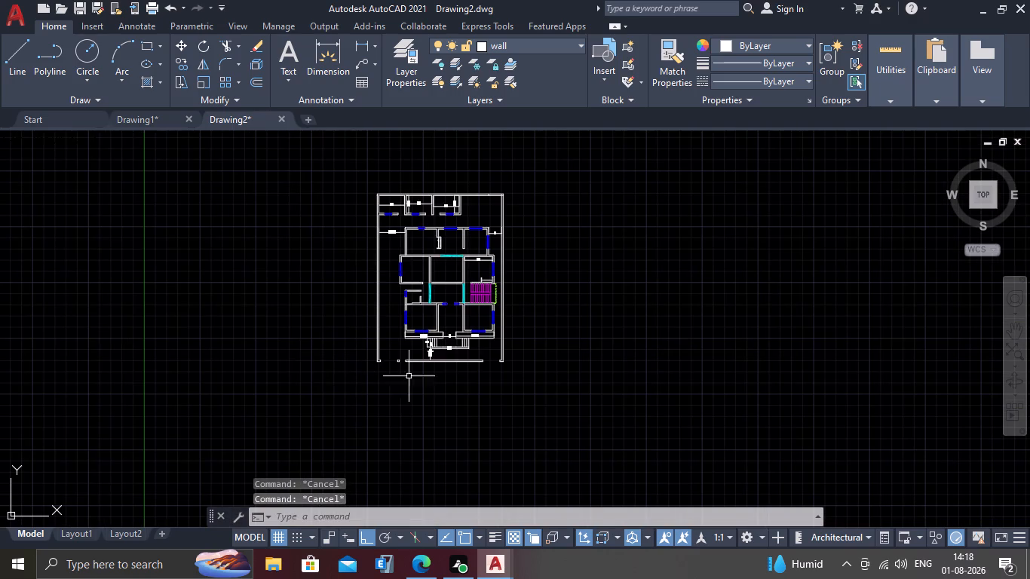
pyautogui.moveTo(457, 256); pyautogui.dragTo(424, 302, button='middle')
pyautogui.scroll(3, 382, 279)
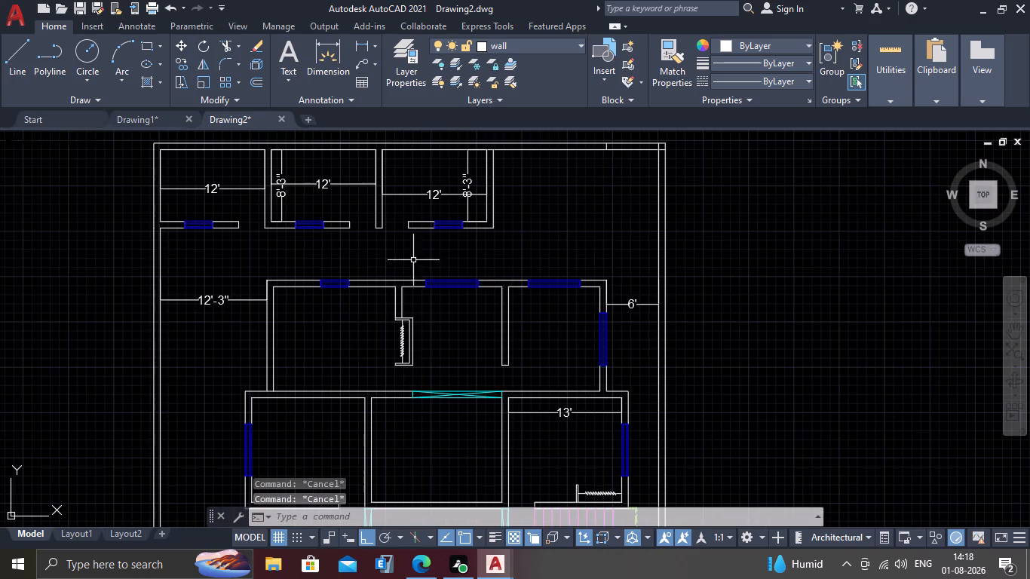
# Trim the overlapping wall lines at the rear right boundary corner and the short stray line across the rear wall.
pyautogui.moveTo(638, 128); pyautogui.dragTo(636, 139, button='middle')
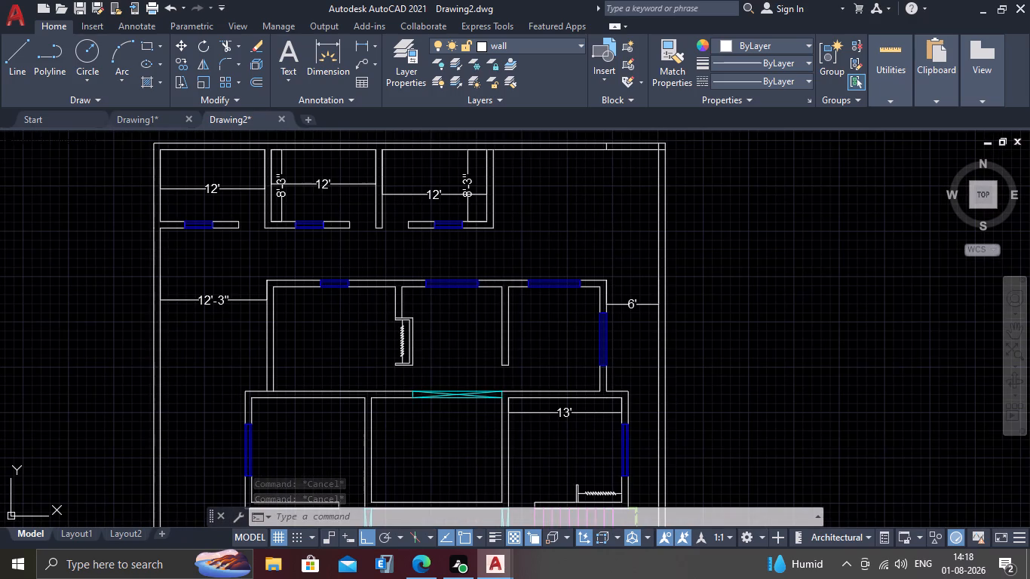
pyautogui.moveTo(636, 139); pyautogui.dragTo(622, 175, button='middle')
pyautogui.moveTo(596, 165); pyautogui.dragTo(572, 246, button='middle')
pyautogui.scroll(3, 579, 218)
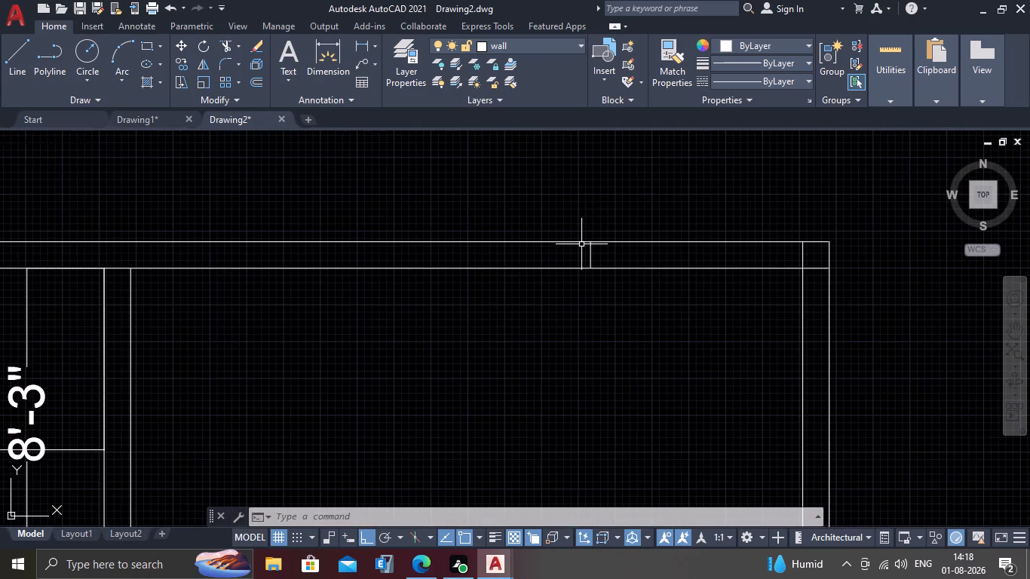
pyautogui.write('tr')
pyautogui.press('Return')
pyautogui.scroll(2, 885, 256)
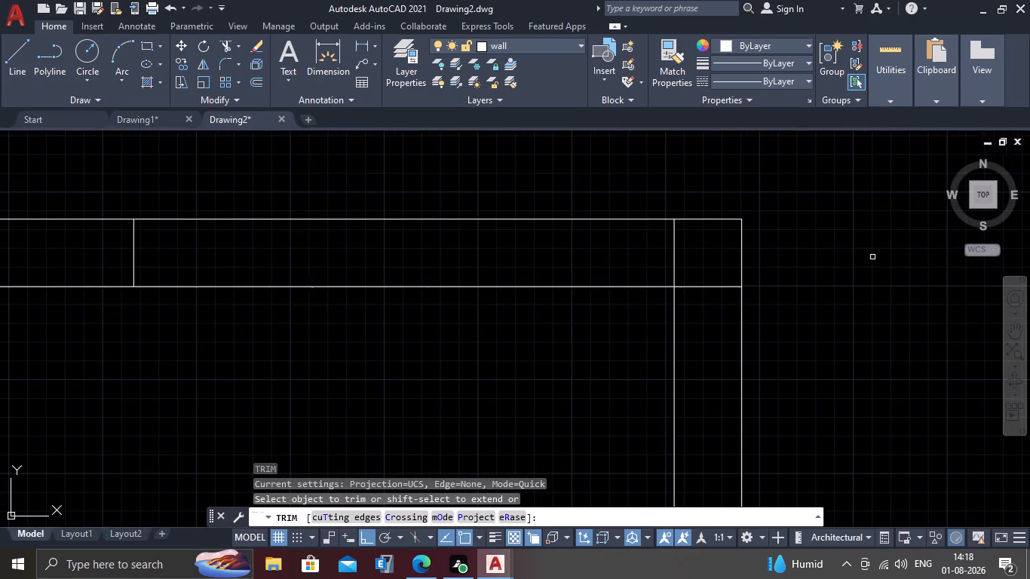
pyautogui.moveTo(694, 270); pyautogui.dragTo(696, 283)
pyautogui.click(693, 318)
pyautogui.click(704, 259)
pyautogui.click(592, 256)
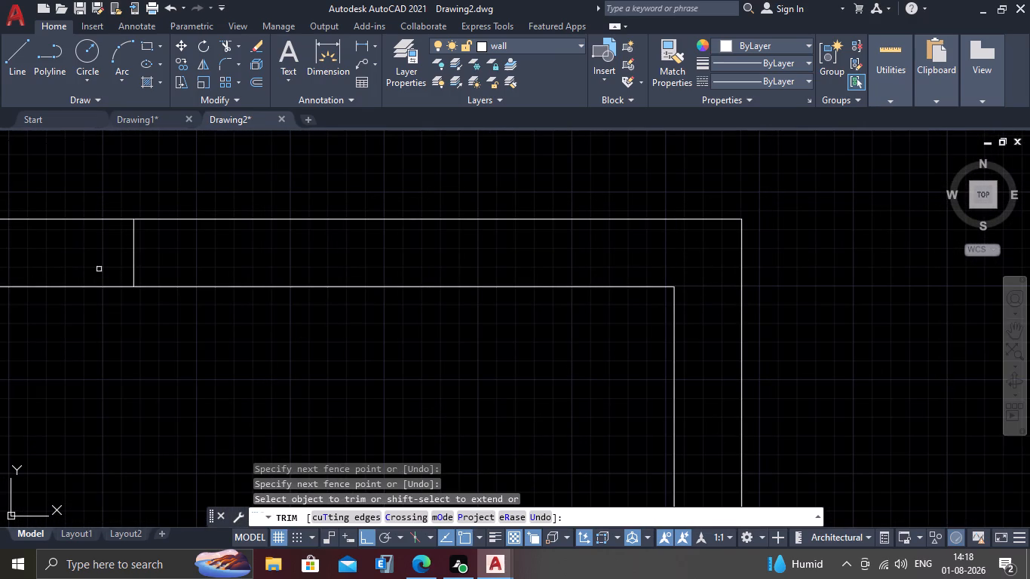
pyautogui.click(132, 268)
# Trim the rear wall's inner line between the two faces of the third 12' room's right wall.
pyautogui.scroll(1, 159, 240)
pyautogui.scroll(-3, 159, 240)
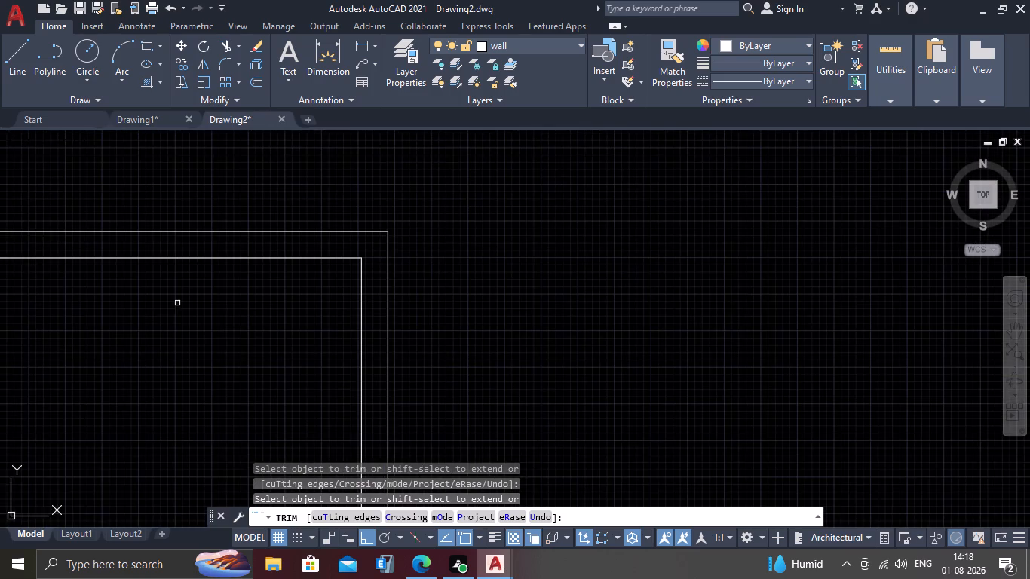
pyautogui.moveTo(149, 311); pyautogui.dragTo(556, 305, button='middle')
pyautogui.scroll(-2, 581, 297)
pyautogui.scroll(2, 341, 264)
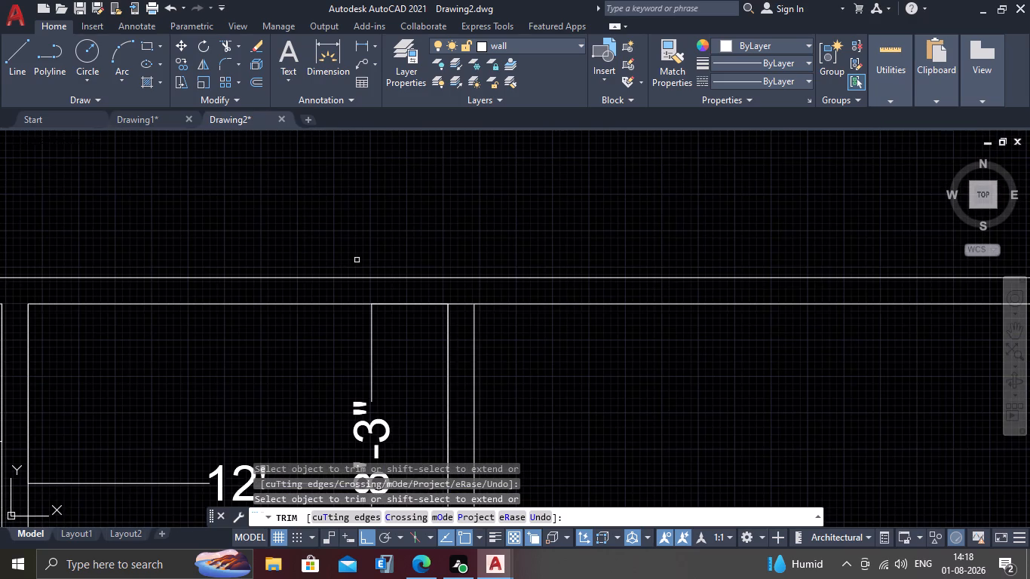
pyautogui.scroll(1, 460, 309)
pyautogui.click(461, 299)
pyautogui.press('Escape')
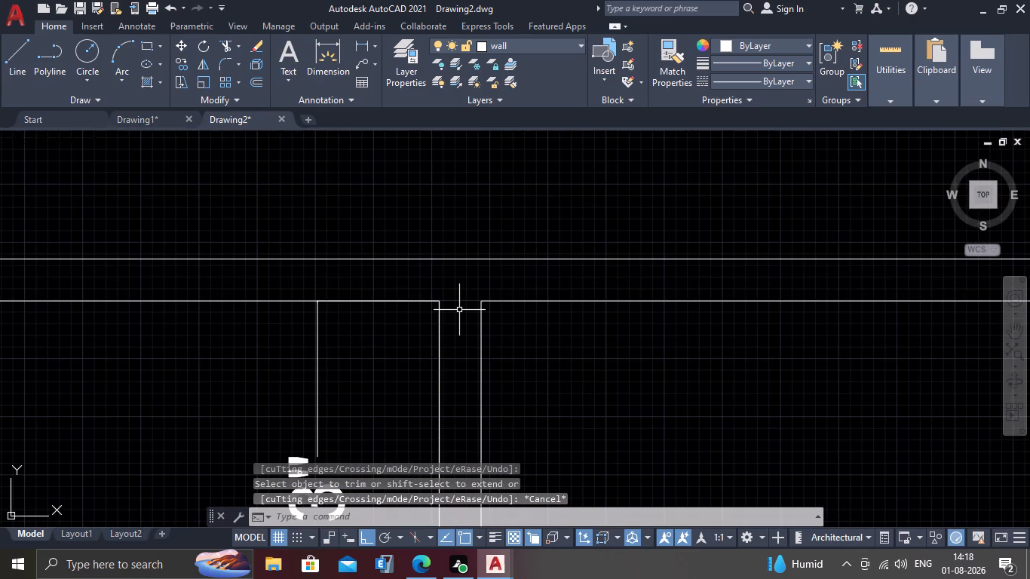
# Draw a line across the rear boundary wall, extending the outer face of the third 12' room's right wall.
pyautogui.press('l')
pyautogui.press('Return')
pyautogui.click(480, 300)
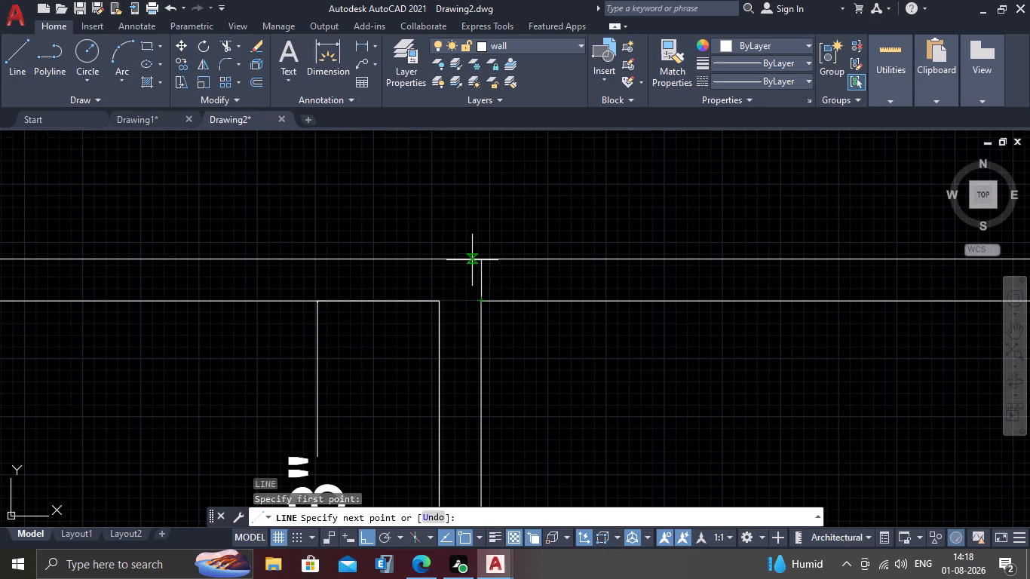
pyautogui.click(480, 261)
pyautogui.press('Escape')
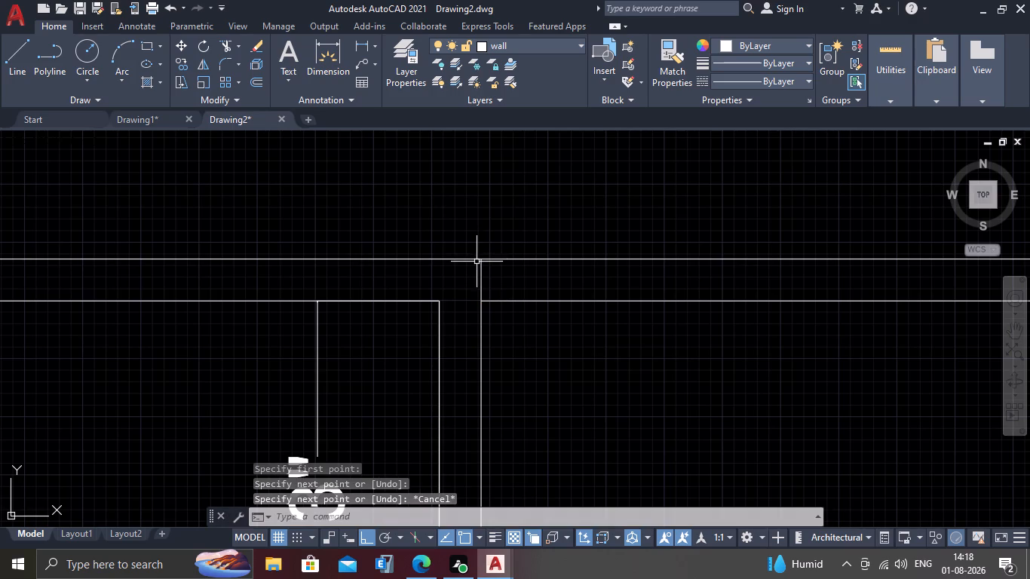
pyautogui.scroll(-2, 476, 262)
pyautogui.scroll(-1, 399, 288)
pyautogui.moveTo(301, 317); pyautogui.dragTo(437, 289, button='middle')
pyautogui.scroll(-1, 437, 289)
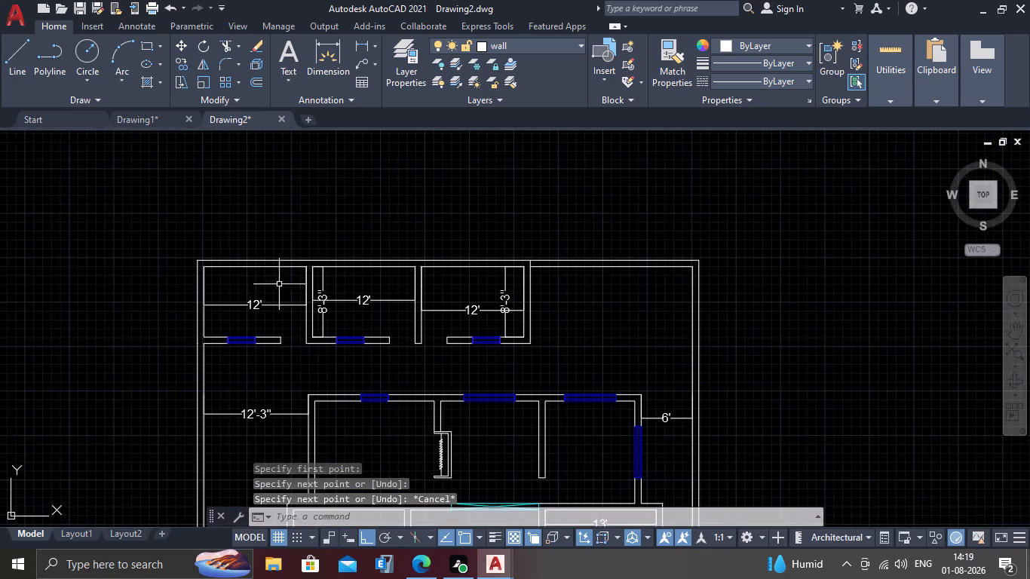
# Draw a line across the left boundary wall, extending the outer face of the first 12' room's window wall.
pyautogui.scroll(1, 211, 315)
pyautogui.scroll(2, 172, 381)
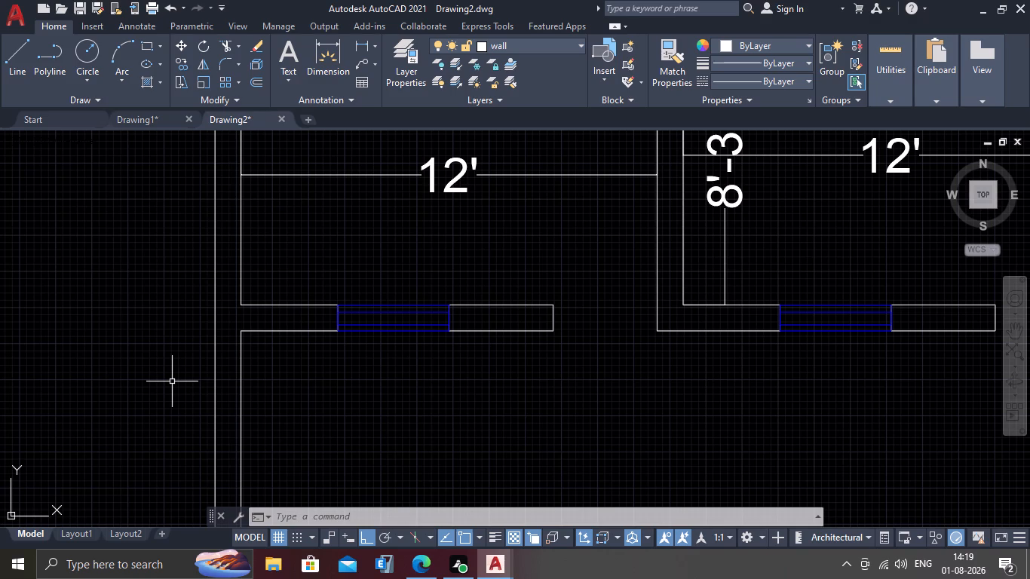
pyautogui.scroll(1, 172, 381)
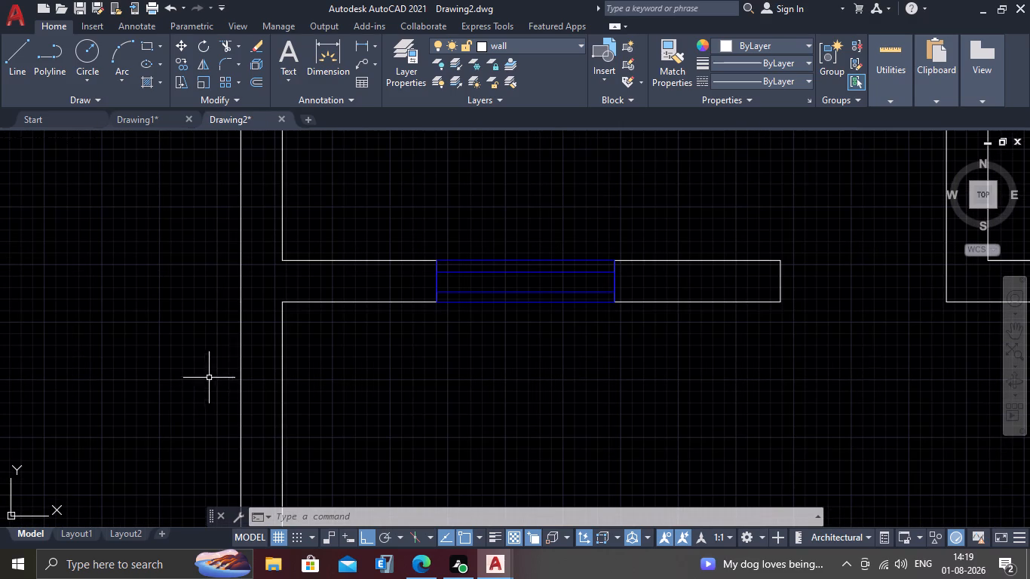
pyautogui.press('l')
pyautogui.press('Return')
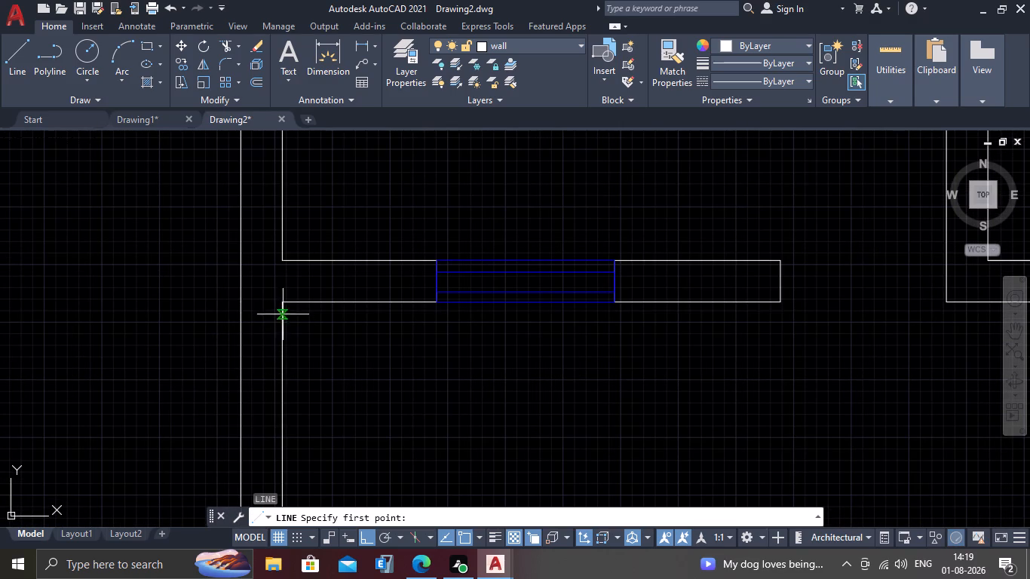
pyautogui.click(284, 304)
pyautogui.click(239, 301)
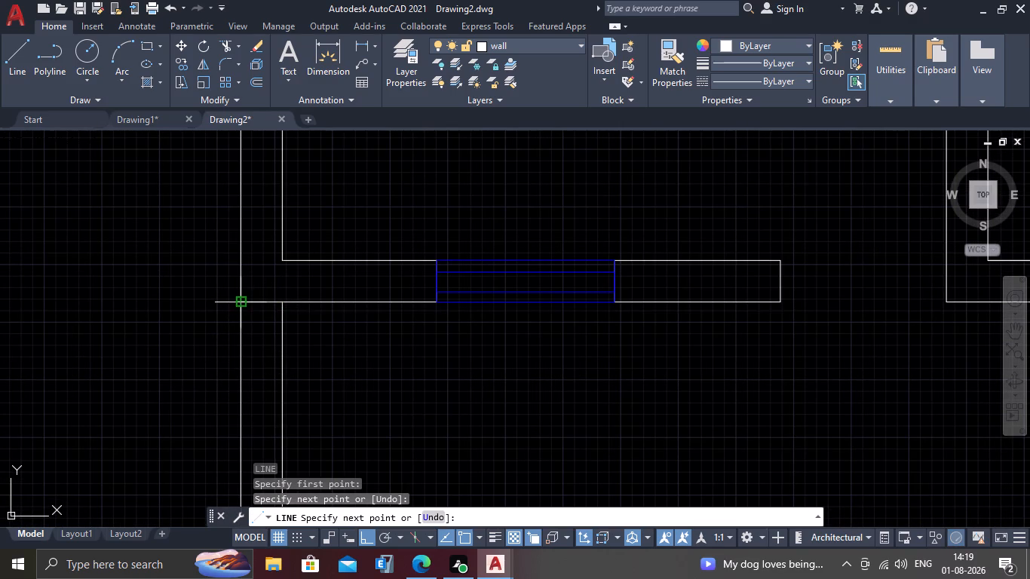
pyautogui.press('Escape')
# Make the hatch layer current.
pyautogui.scroll(-4, 243, 305)
pyautogui.moveTo(367, 323); pyautogui.dragTo(285, 338, button='middle')
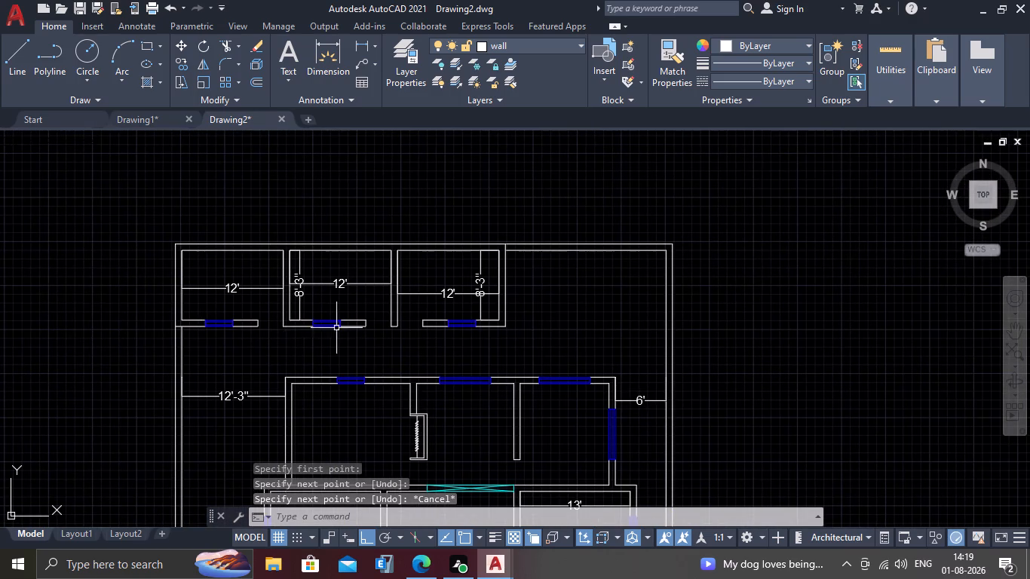
pyautogui.moveTo(204, 271); pyautogui.dragTo(221, 232, button='middle')
pyautogui.scroll(2, 193, 240)
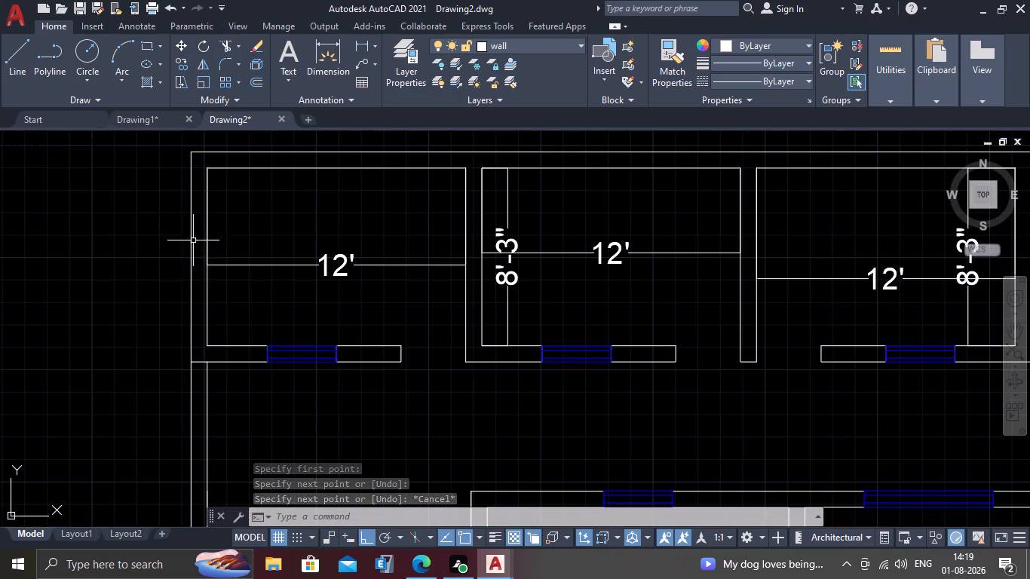
pyautogui.click(506, 41)
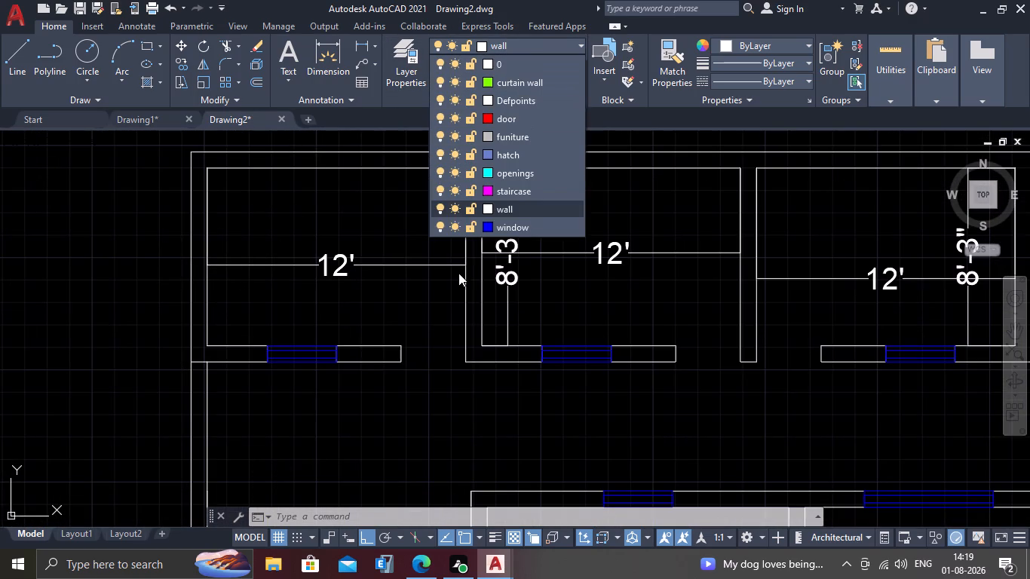
pyautogui.click(523, 160)
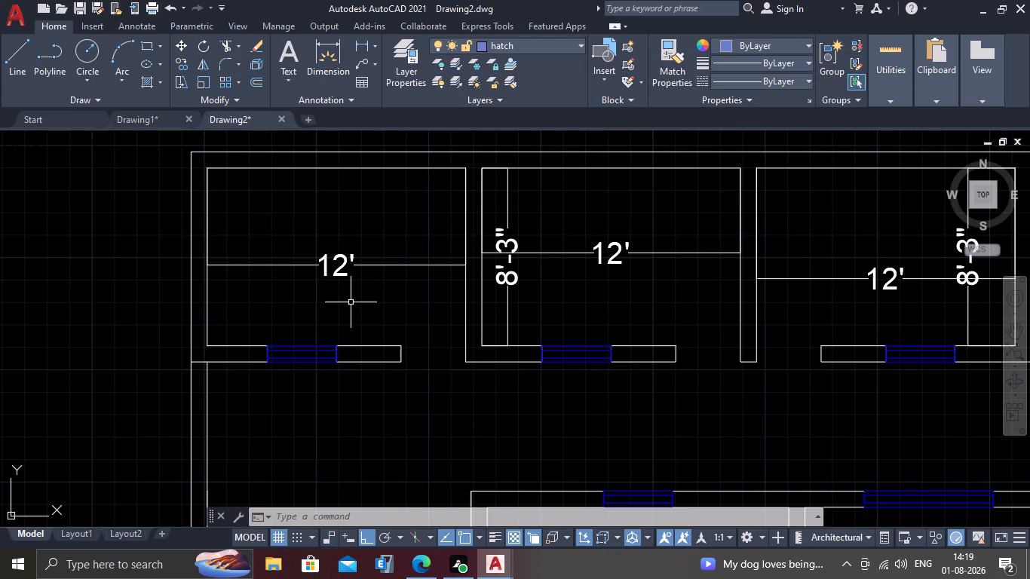
# Hatch the connected walls around the three 12' rear rooms with the ANSI31 pattern at scale 40.
pyautogui.press('h')
pyautogui.press('Return')
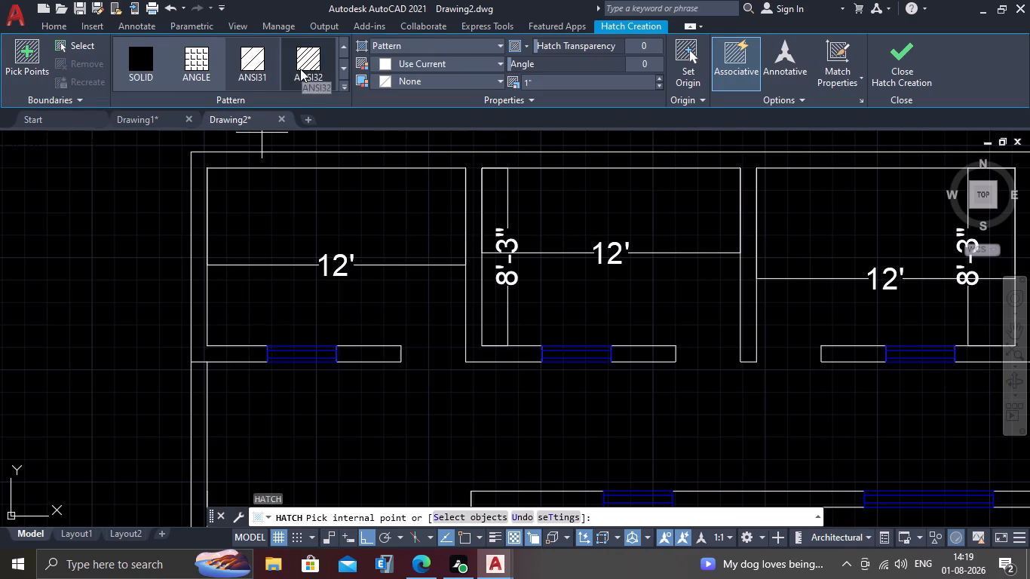
pyautogui.click(256, 77)
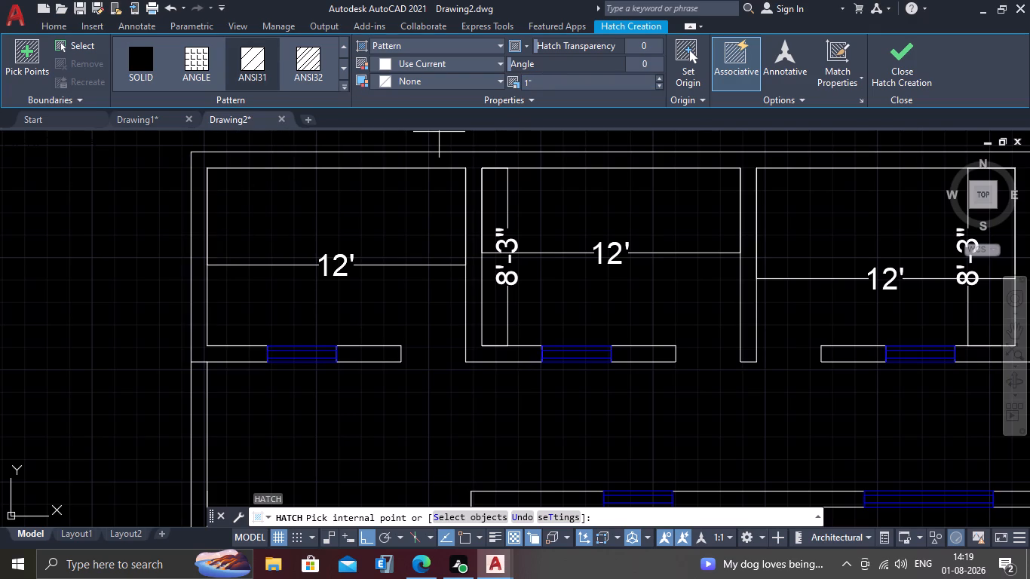
pyautogui.moveTo(547, 84); pyautogui.dragTo(469, 88)
pyautogui.write('20')
pyautogui.press('Return')
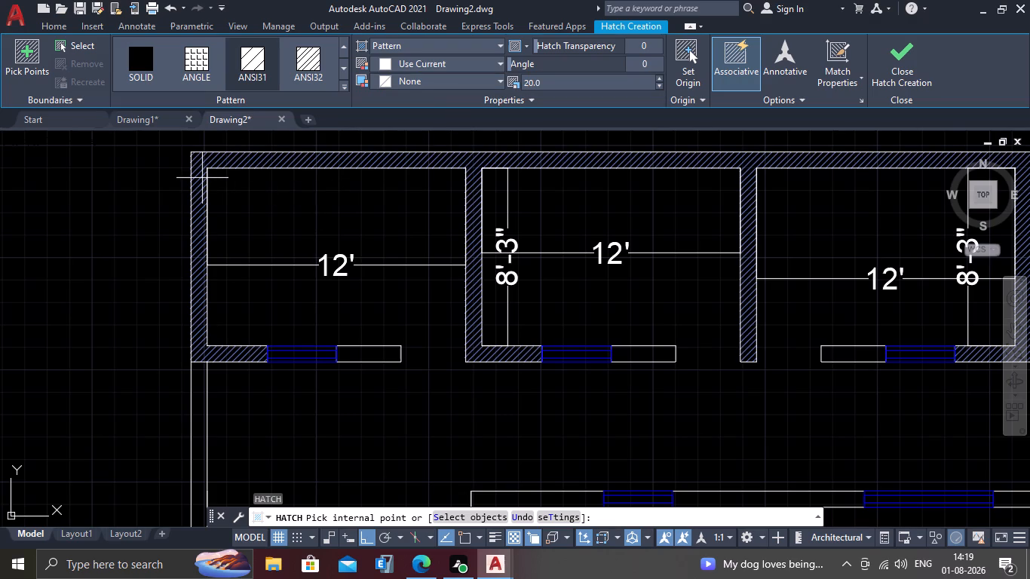
pyautogui.moveTo(544, 75); pyautogui.dragTo(523, 86)
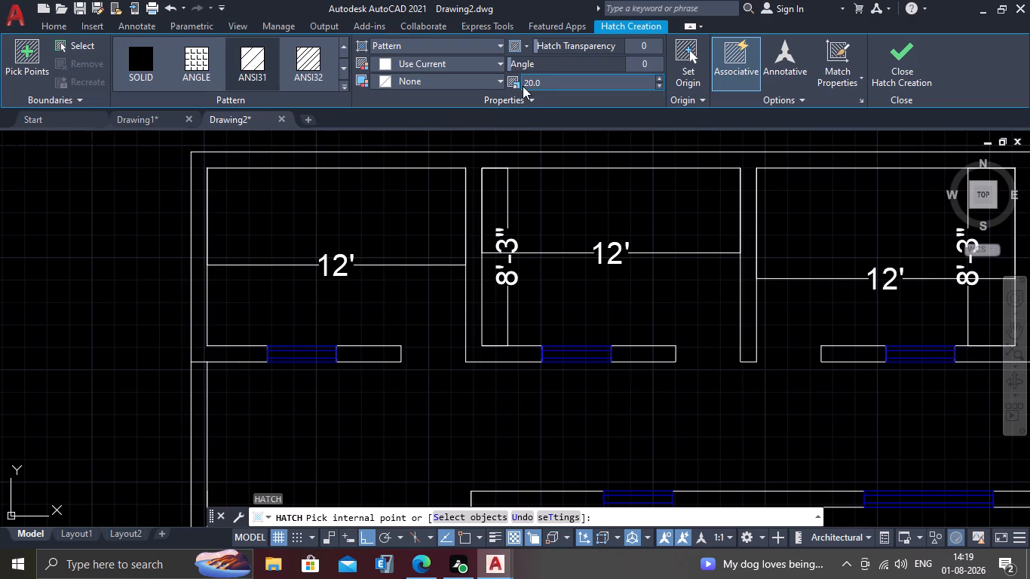
pyautogui.moveTo(559, 86); pyautogui.dragTo(452, 90)
pyautogui.write('30')
pyautogui.press('Return')
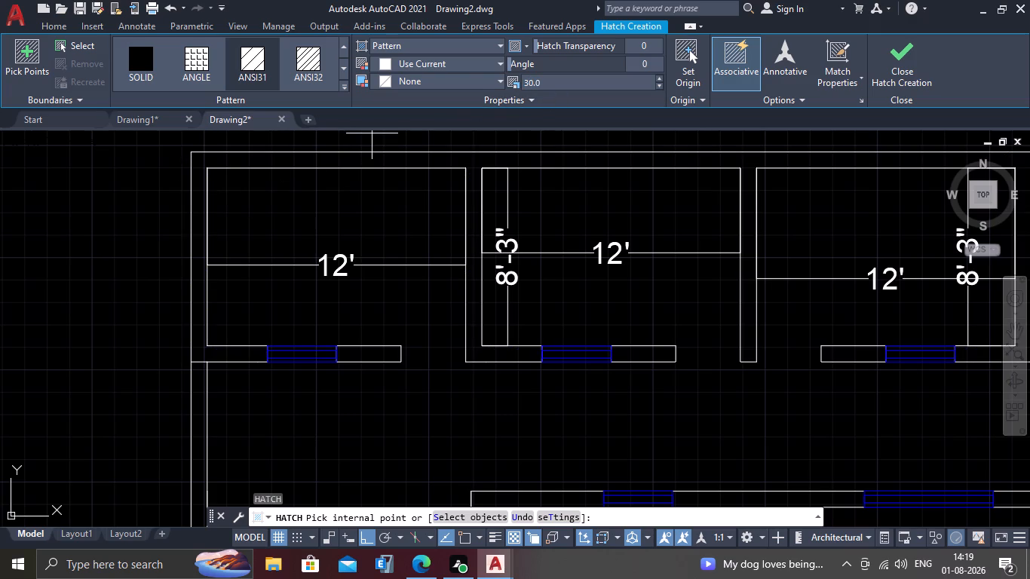
pyautogui.moveTo(553, 78); pyautogui.dragTo(483, 92)
pyautogui.write('40')
pyautogui.press('Return')
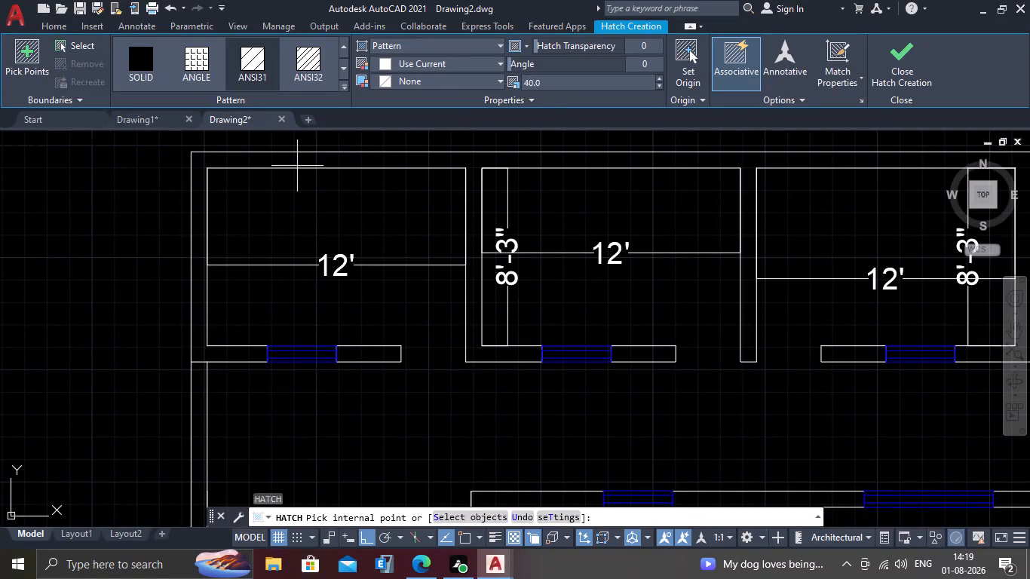
pyautogui.click(297, 164)
# Add the three separate short wall pieces beside the 12' rooms' windows to the ANSI31 hatch.
pyautogui.scroll(-2, 293, 191)
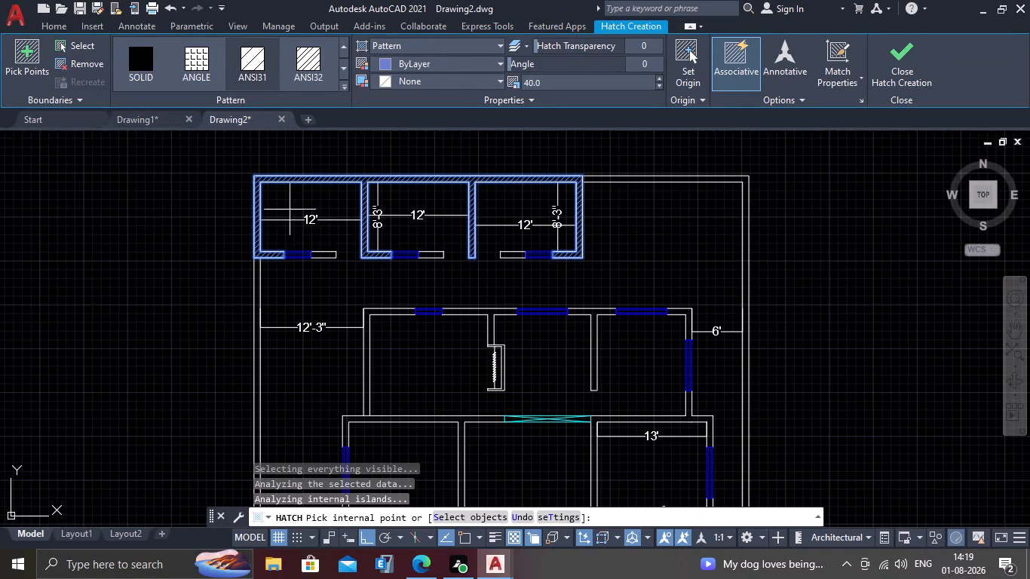
pyautogui.scroll(5, 320, 251)
pyautogui.click(317, 254)
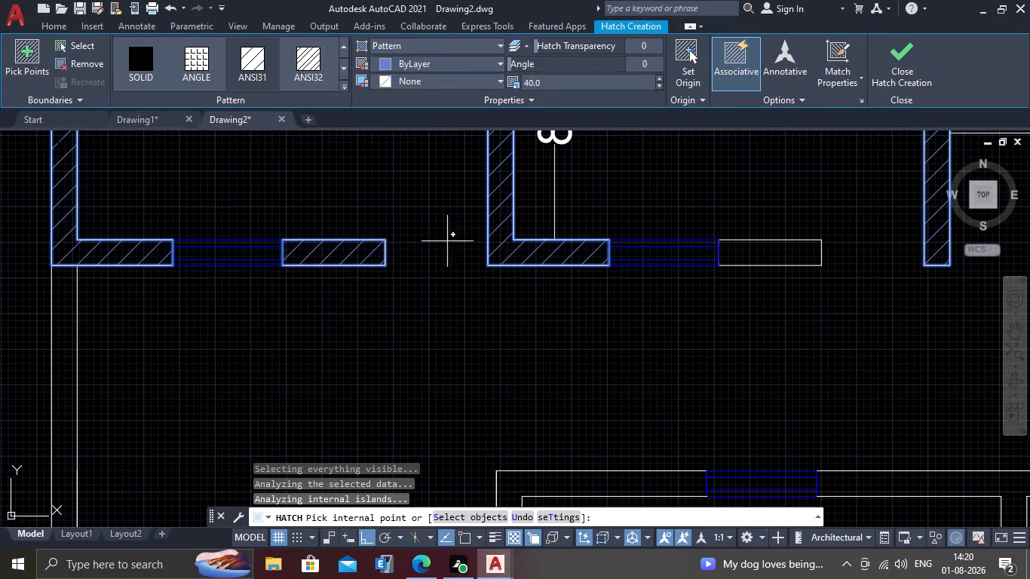
pyautogui.click(789, 259)
pyautogui.scroll(-3, 667, 269)
pyautogui.moveTo(699, 319); pyautogui.dragTo(446, 316, button='middle')
pyautogui.scroll(2, 692, 276)
pyautogui.click(677, 226)
pyautogui.scroll(-1, 615, 262)
pyautogui.scroll(1, 615, 262)
pyautogui.scroll(-1, 615, 262)
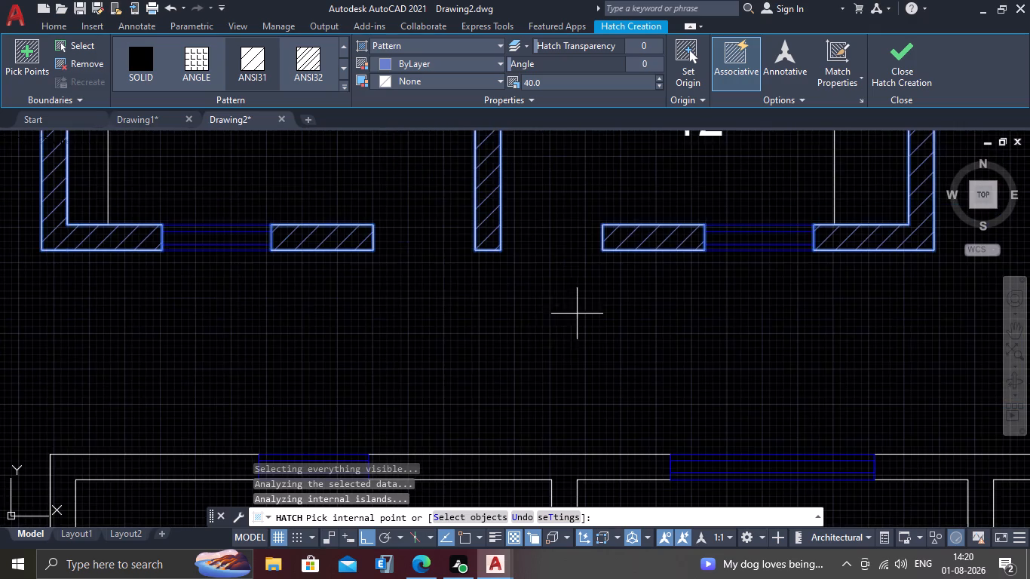
pyautogui.scroll(-2, 538, 326)
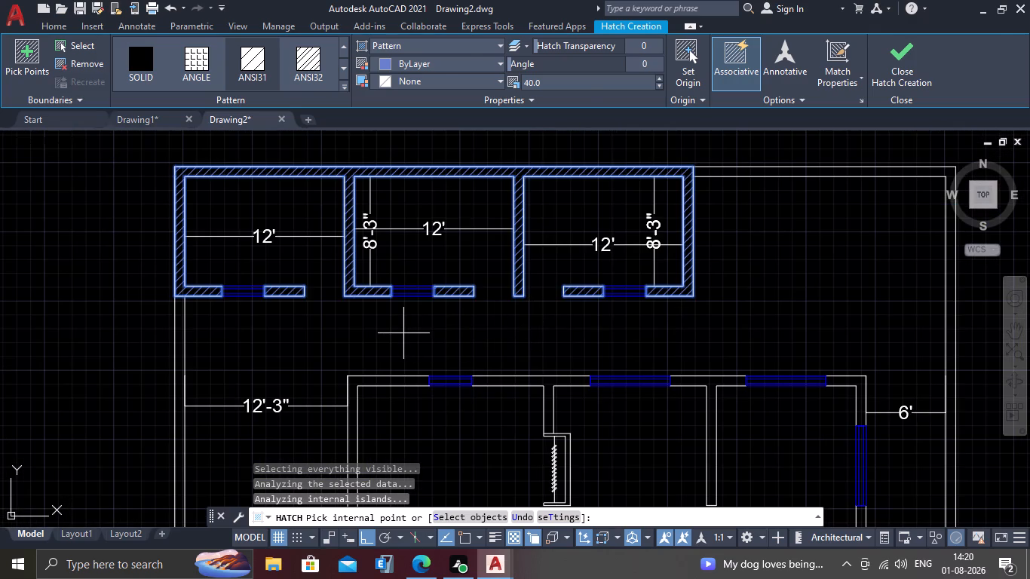
pyautogui.press('Escape')
# Trim the wall line between the two faces of the main house's left rear wall, where it meets the middle rooms' wall.
pyautogui.scroll(-3, 396, 317)
pyautogui.scroll(3, 411, 331)
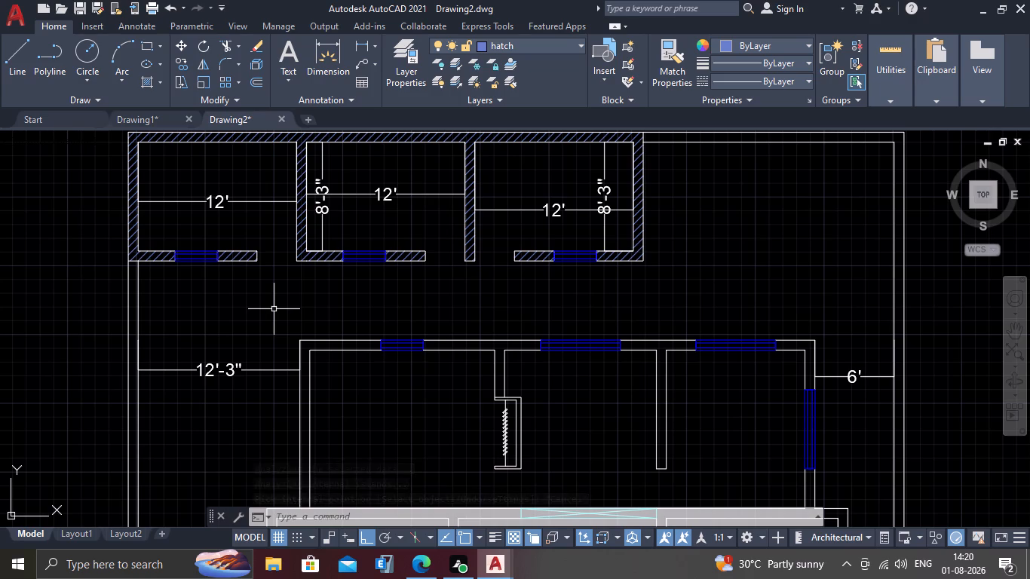
pyautogui.scroll(-1, 274, 309)
pyautogui.moveTo(311, 381); pyautogui.dragTo(317, 347, button='middle')
pyautogui.moveTo(313, 354); pyautogui.dragTo(284, 361, button='middle')
pyautogui.scroll(2, 301, 351)
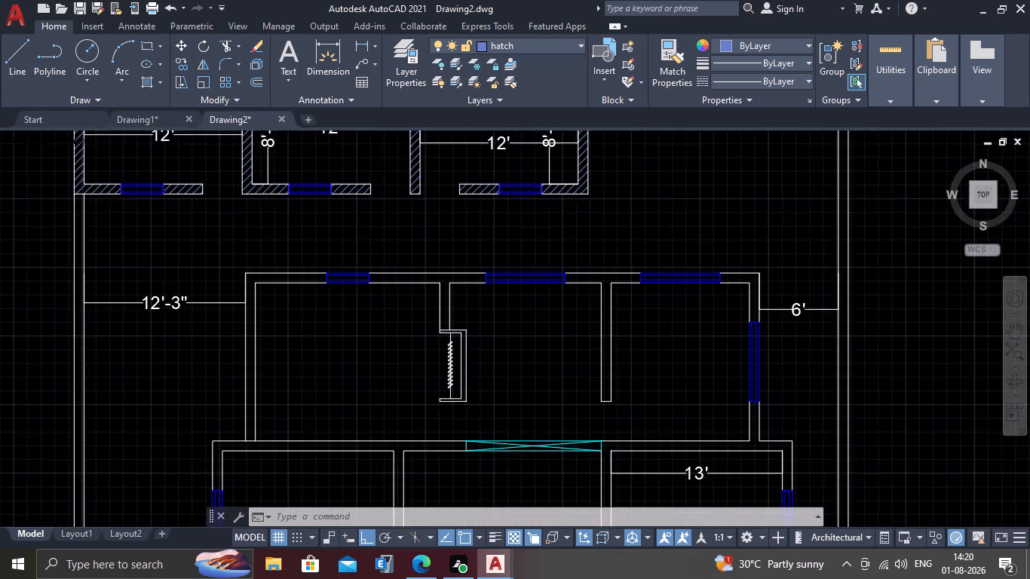
pyautogui.moveTo(292, 360); pyautogui.dragTo(320, 309, button='middle')
pyautogui.scroll(-2, 320, 309)
pyautogui.scroll(1, 339, 216)
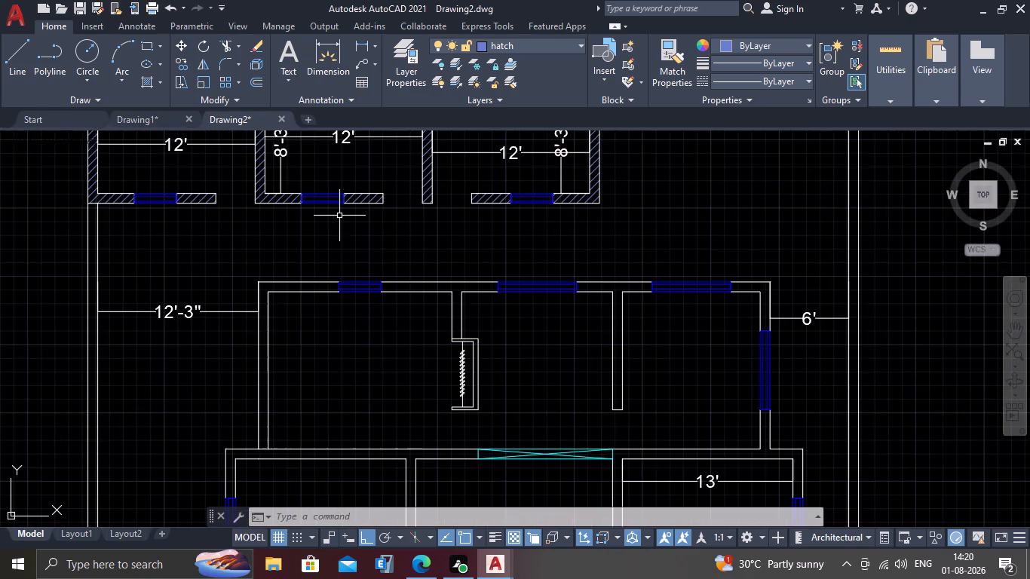
pyautogui.moveTo(333, 217); pyautogui.dragTo(331, 270, button='middle')
pyautogui.moveTo(312, 391); pyautogui.dragTo(342, 305, button='middle')
pyautogui.scroll(1, 322, 320)
pyautogui.moveTo(322, 320); pyautogui.dragTo(319, 273, button='middle')
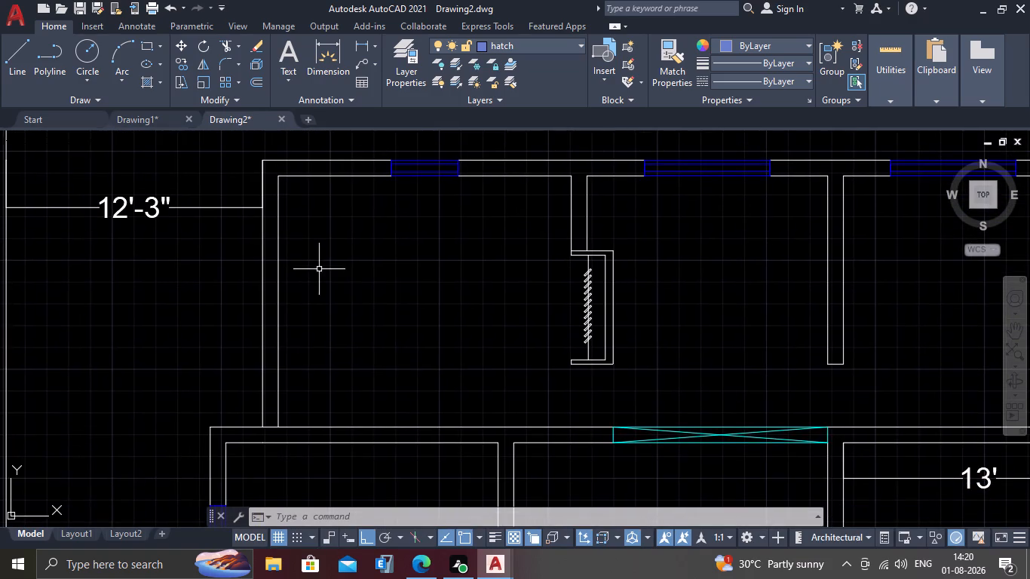
pyautogui.moveTo(279, 443); pyautogui.dragTo(287, 384, button='middle')
pyautogui.scroll(2, 284, 367)
pyautogui.moveTo(277, 370); pyautogui.dragTo(290, 356, button='middle')
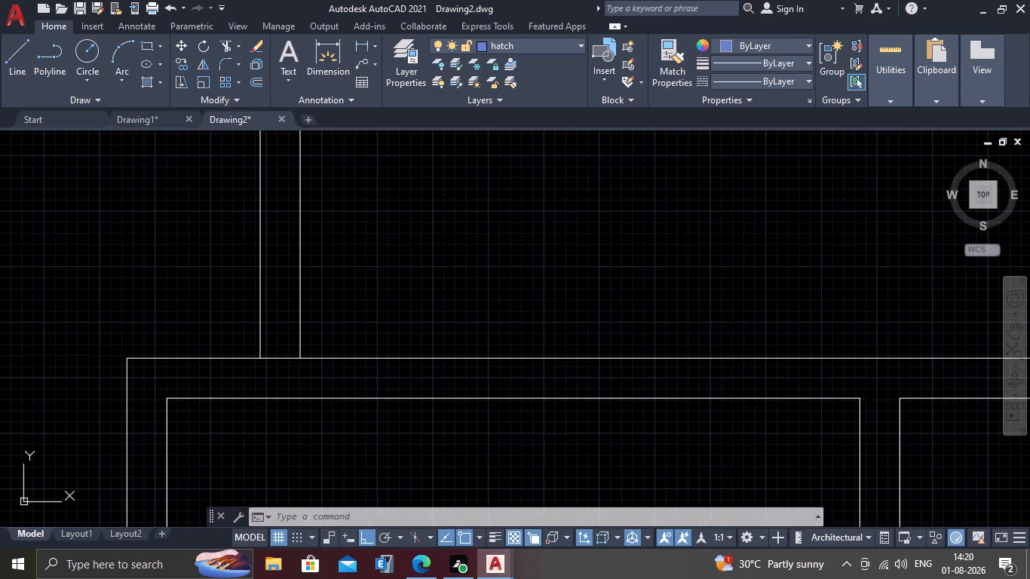
pyautogui.write('tr')
pyautogui.press('Return')
pyautogui.click(284, 358)
# Examine the remaining wall junctions from the middle rooms and staircase to the front rooms, front steps and boundary wall.
pyautogui.scroll(-1, 270, 377)
pyautogui.scroll(1, 270, 377)
pyautogui.scroll(-1, 270, 377)
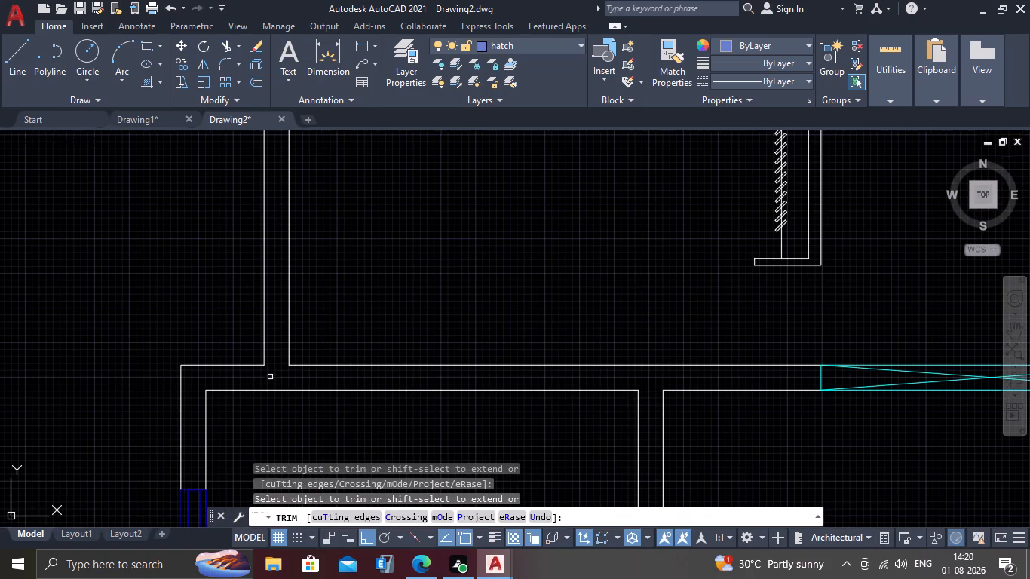
pyautogui.scroll(-3, 339, 355)
pyautogui.moveTo(711, 326); pyautogui.dragTo(587, 308, button='middle')
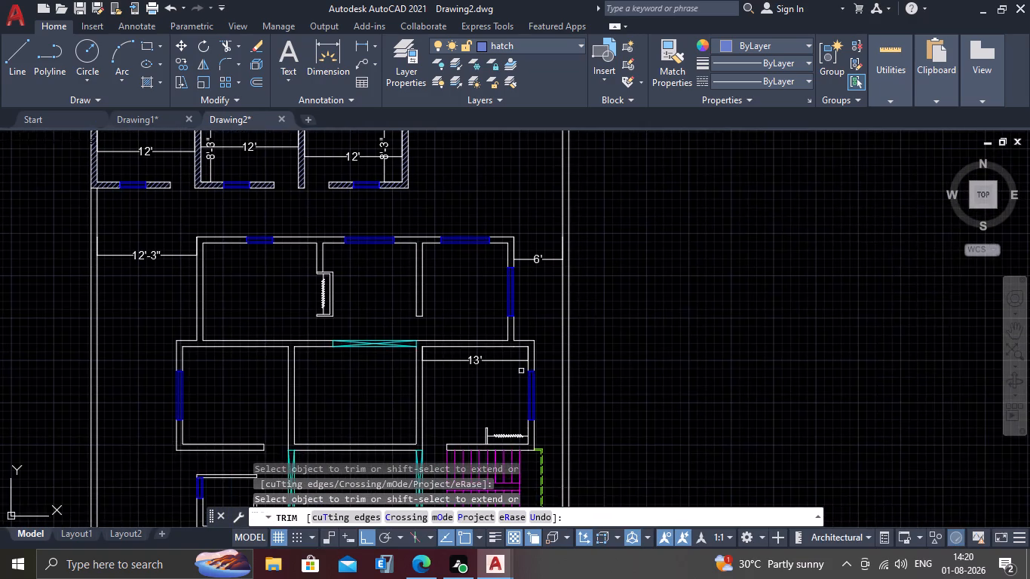
pyautogui.scroll(2, 504, 388)
pyautogui.moveTo(271, 332); pyautogui.dragTo(406, 233, button='middle')
pyautogui.scroll(-2, 392, 240)
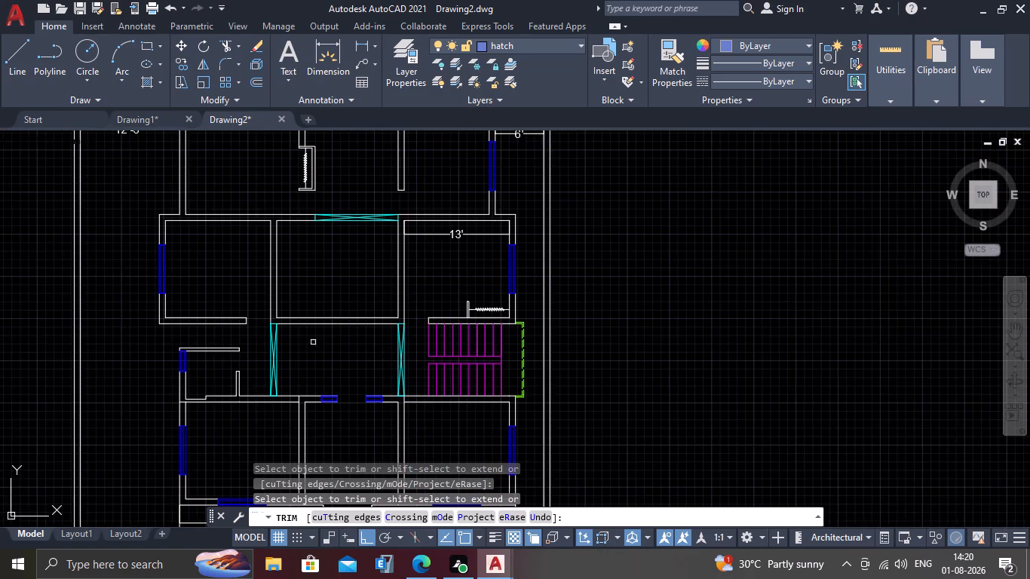
pyautogui.moveTo(313, 336); pyautogui.dragTo(339, 265, button='middle')
pyautogui.scroll(2, 299, 372)
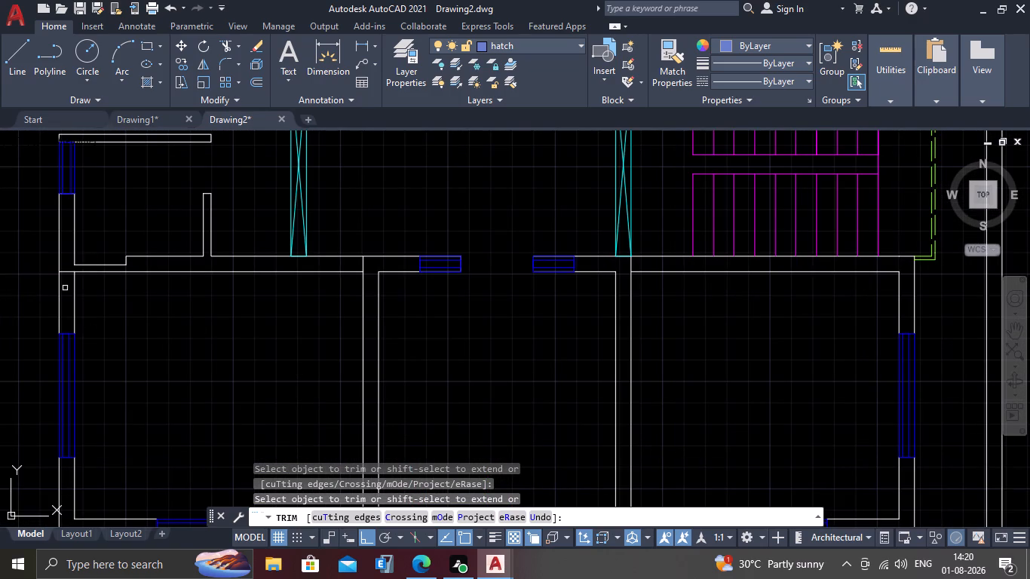
pyautogui.scroll(-1, 57, 356)
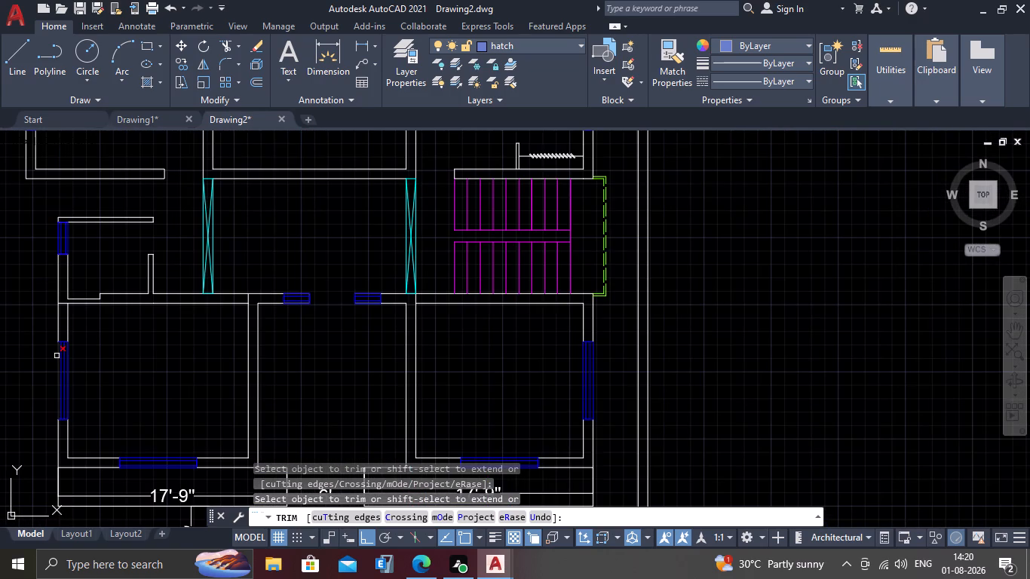
pyautogui.scroll(2, 449, 299)
pyautogui.scroll(1, 377, 295)
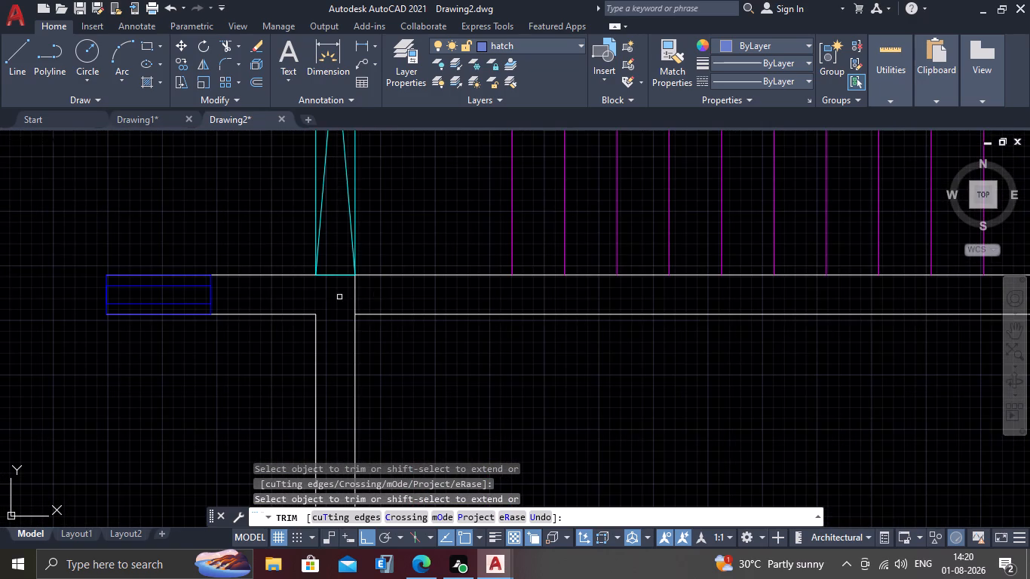
pyautogui.scroll(-2, 329, 314)
pyautogui.moveTo(256, 342); pyautogui.dragTo(293, 305, button='middle')
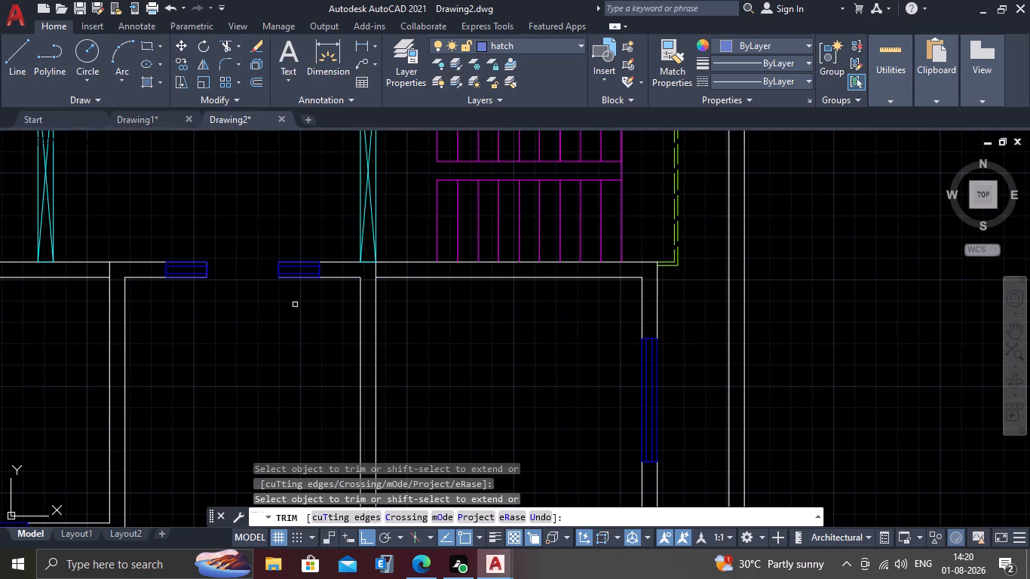
pyautogui.scroll(-2, 276, 314)
pyautogui.moveTo(138, 366); pyautogui.dragTo(172, 353, button='middle')
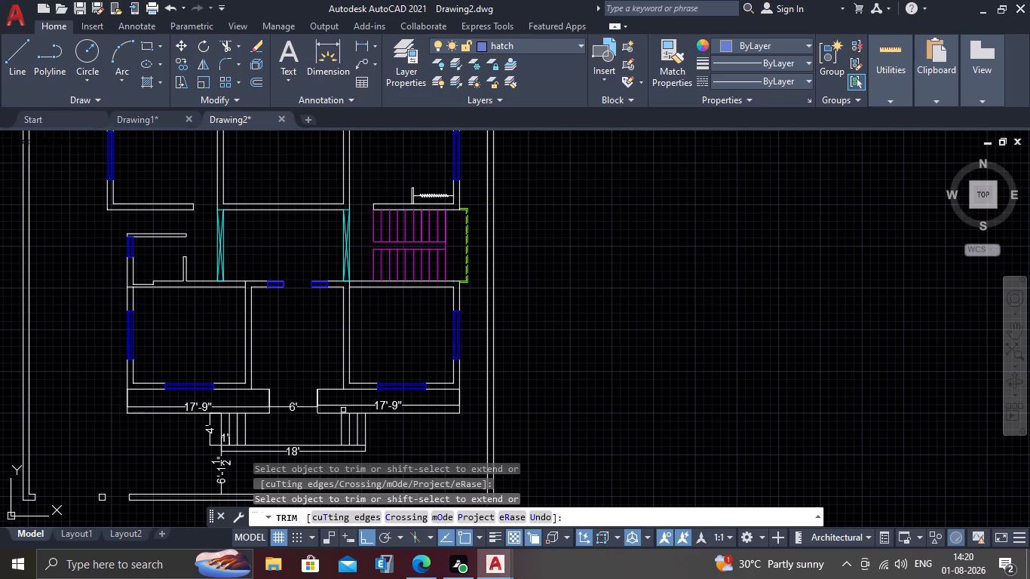
pyautogui.press('Escape')
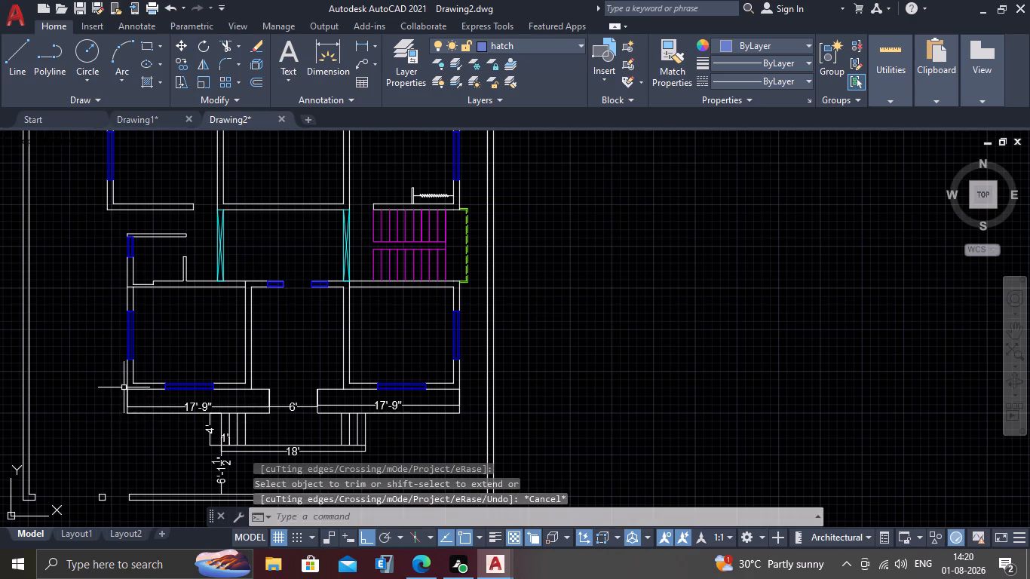
pyautogui.scroll(-2, 179, 348)
pyautogui.moveTo(177, 347); pyautogui.dragTo(287, 342, button='middle')
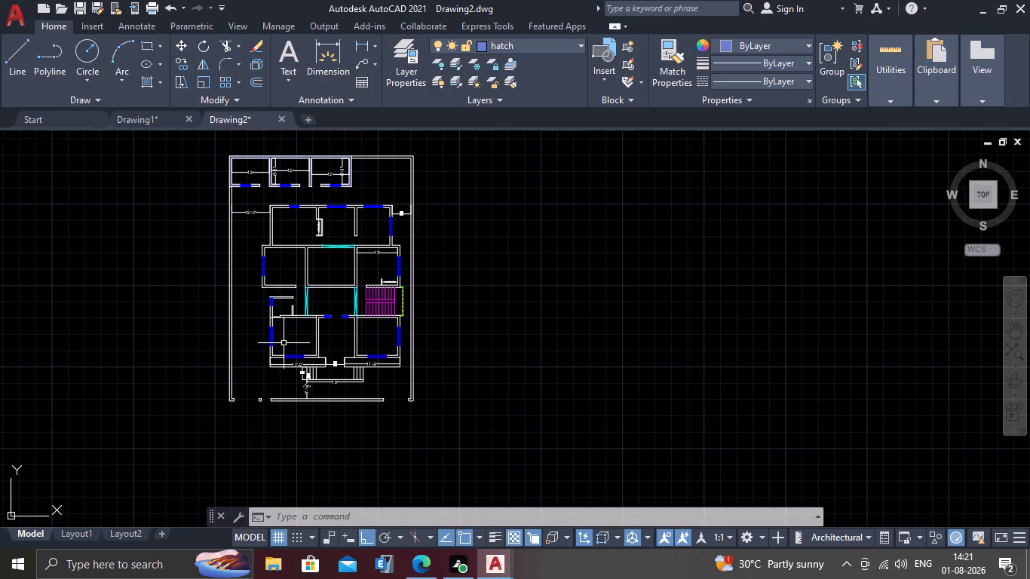
pyautogui.scroll(1, 308, 453)
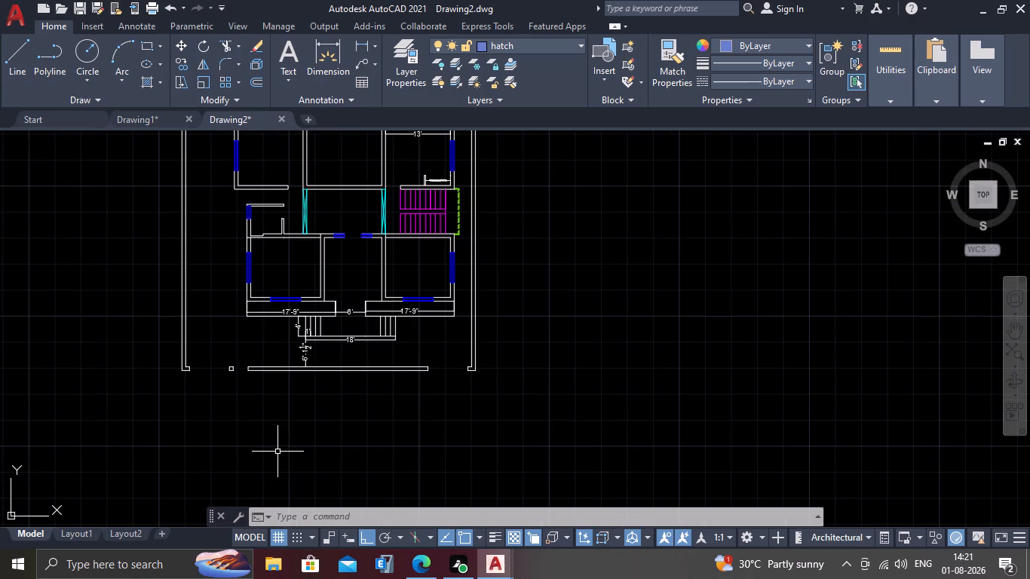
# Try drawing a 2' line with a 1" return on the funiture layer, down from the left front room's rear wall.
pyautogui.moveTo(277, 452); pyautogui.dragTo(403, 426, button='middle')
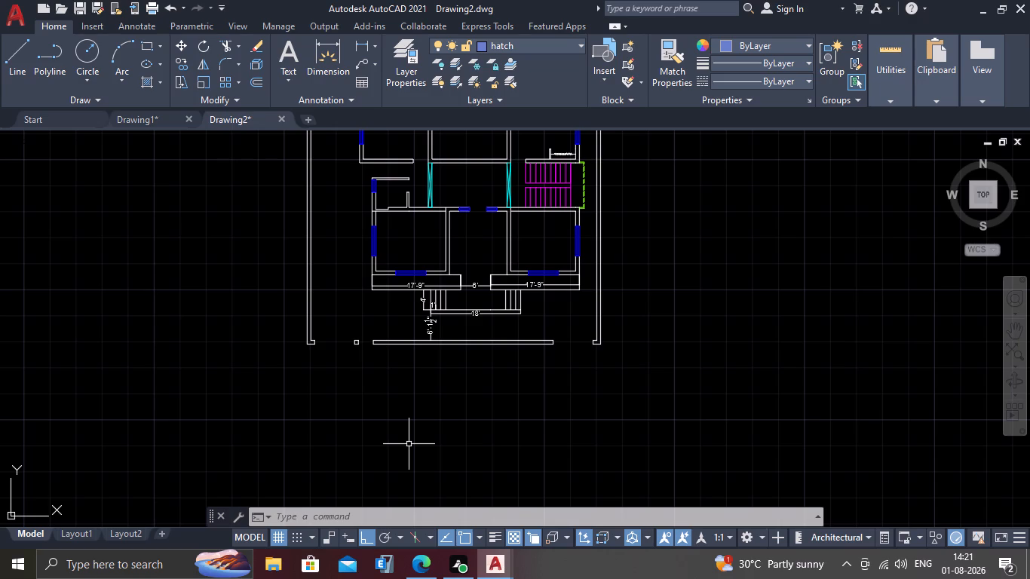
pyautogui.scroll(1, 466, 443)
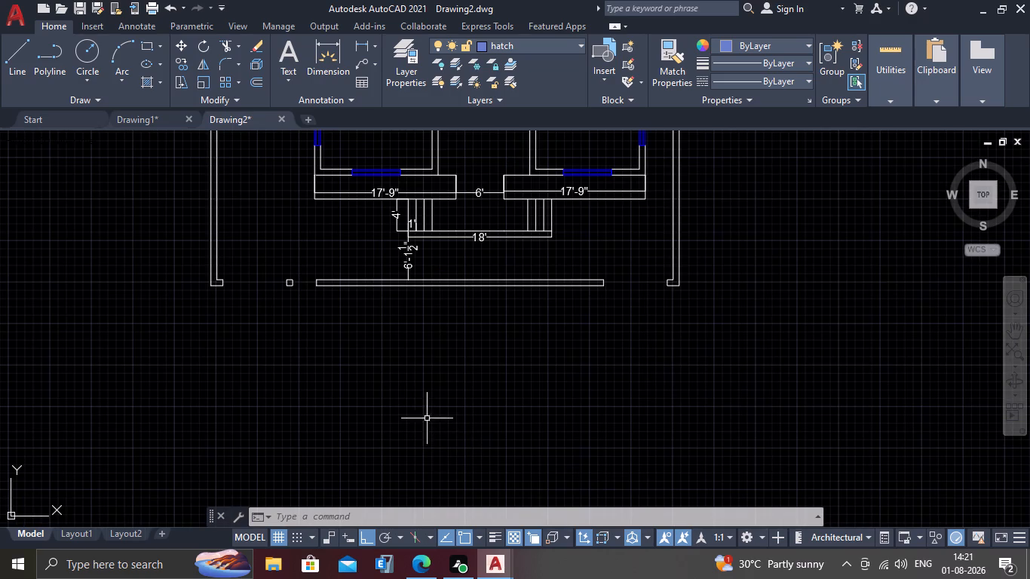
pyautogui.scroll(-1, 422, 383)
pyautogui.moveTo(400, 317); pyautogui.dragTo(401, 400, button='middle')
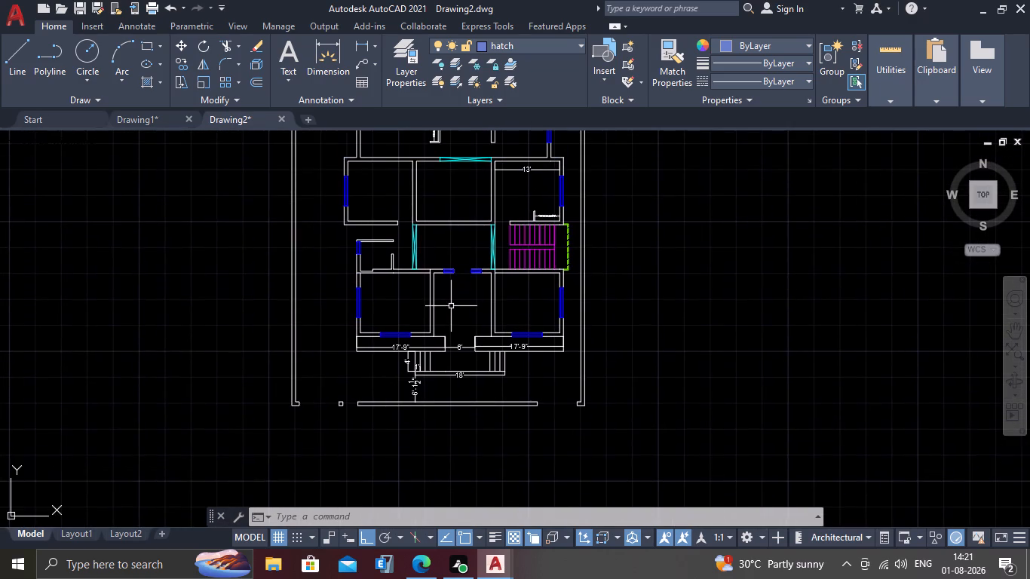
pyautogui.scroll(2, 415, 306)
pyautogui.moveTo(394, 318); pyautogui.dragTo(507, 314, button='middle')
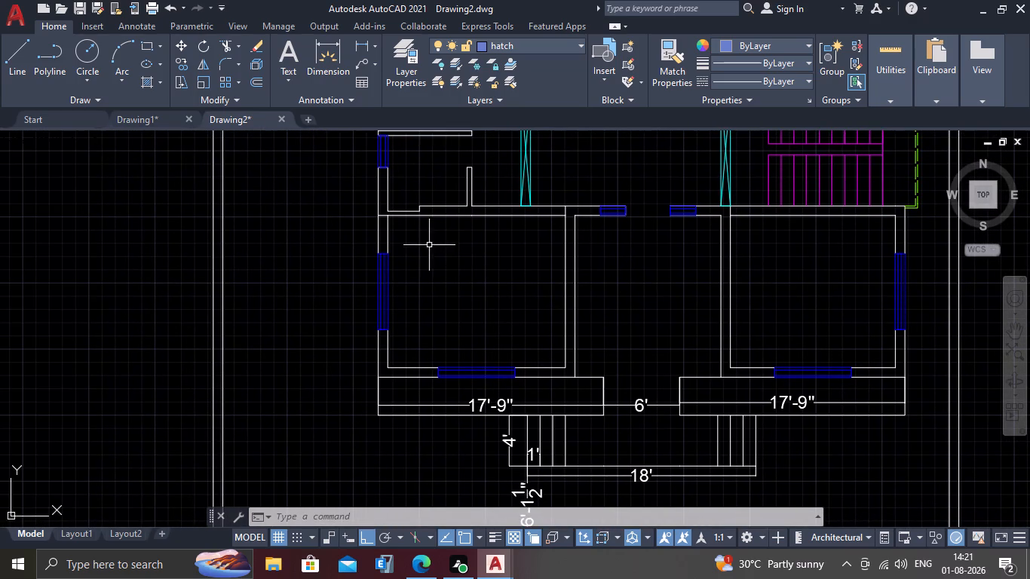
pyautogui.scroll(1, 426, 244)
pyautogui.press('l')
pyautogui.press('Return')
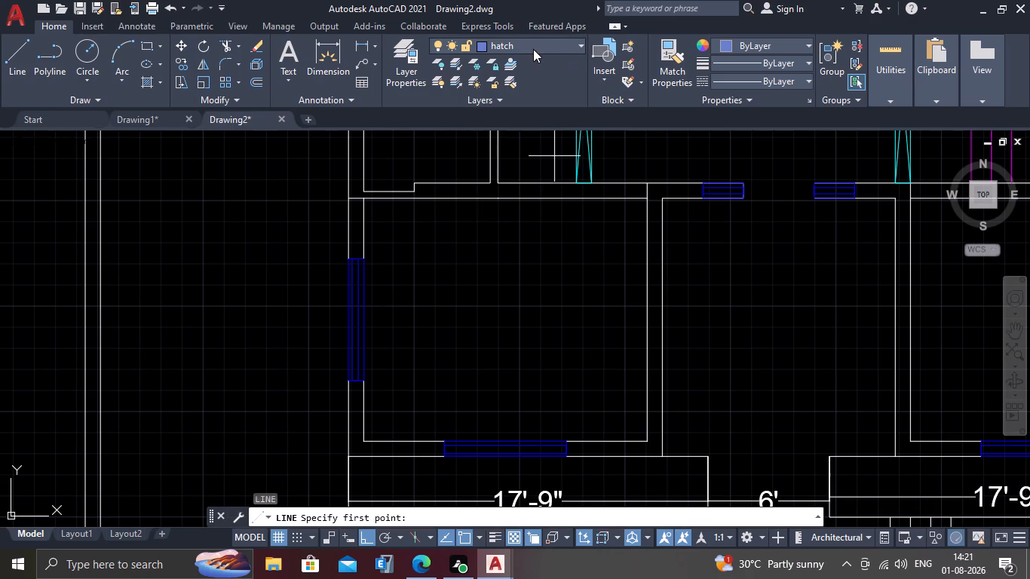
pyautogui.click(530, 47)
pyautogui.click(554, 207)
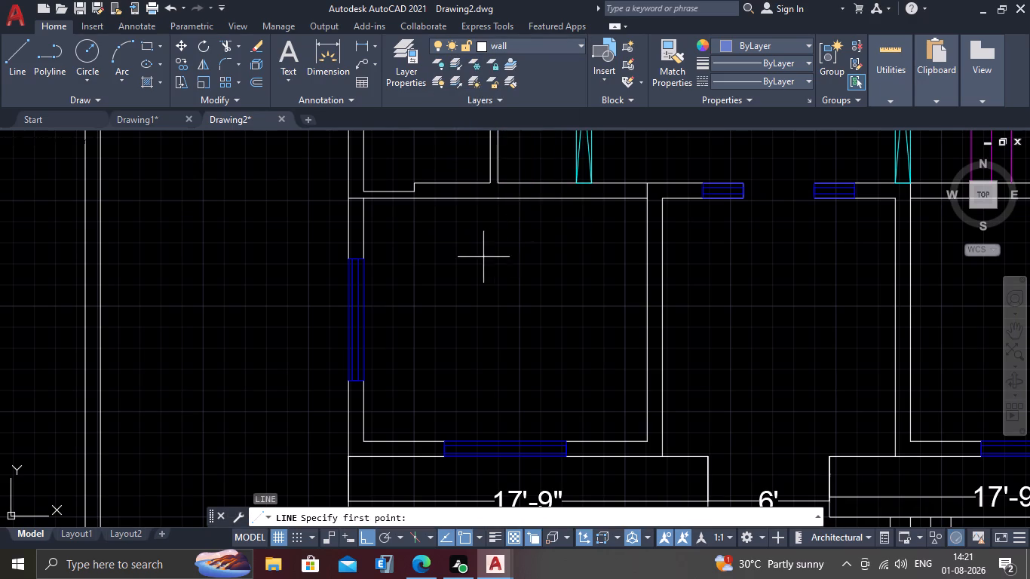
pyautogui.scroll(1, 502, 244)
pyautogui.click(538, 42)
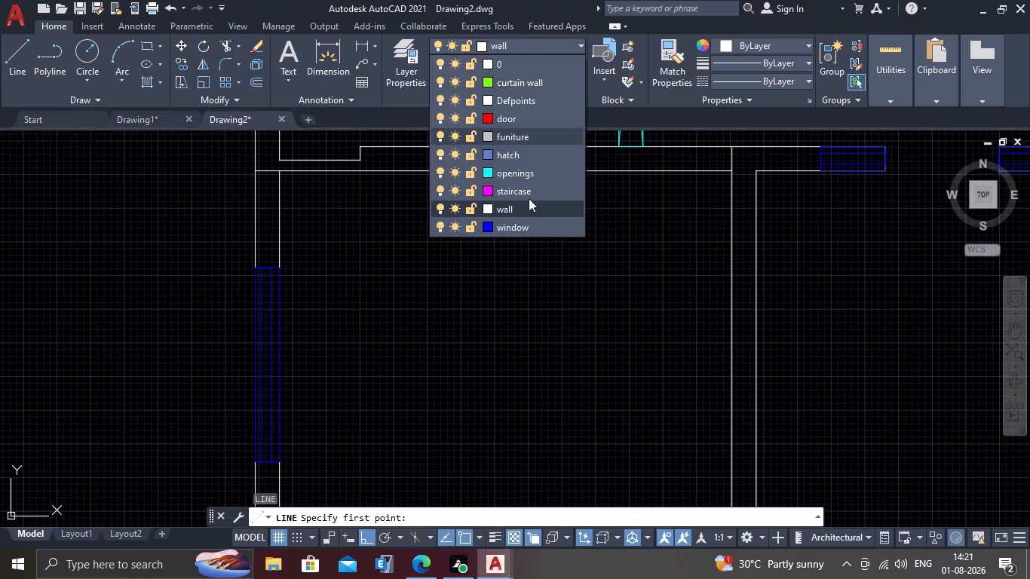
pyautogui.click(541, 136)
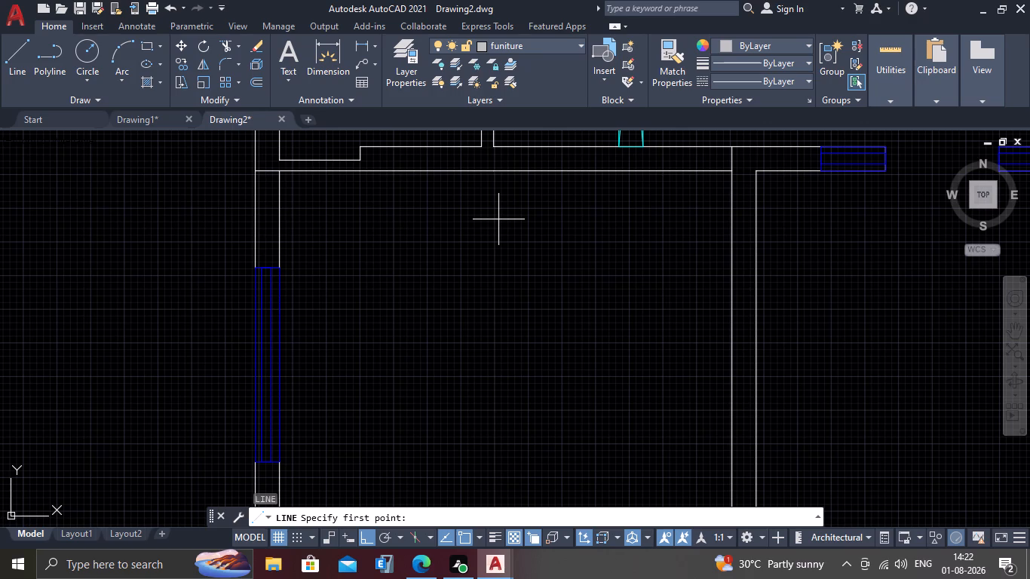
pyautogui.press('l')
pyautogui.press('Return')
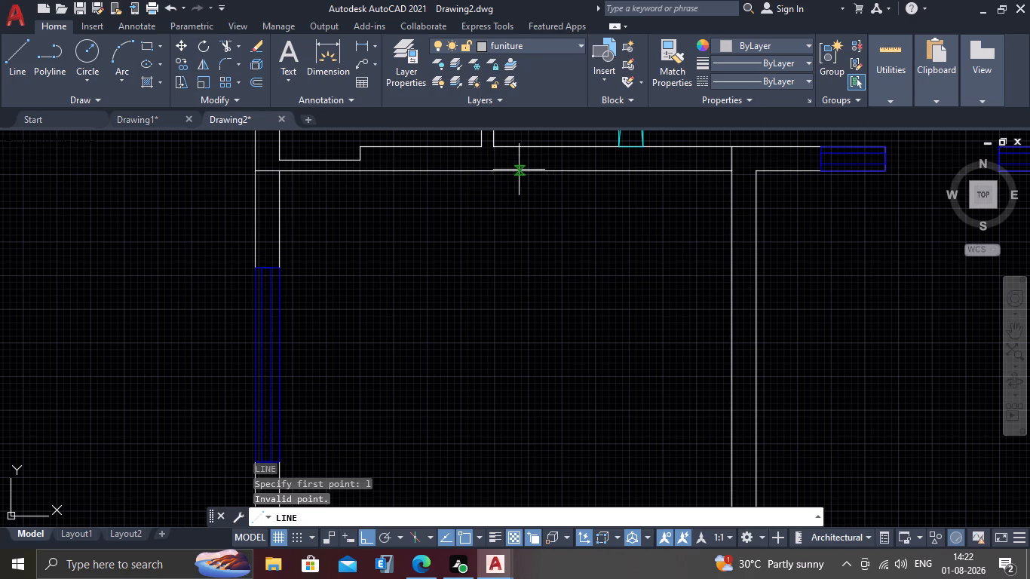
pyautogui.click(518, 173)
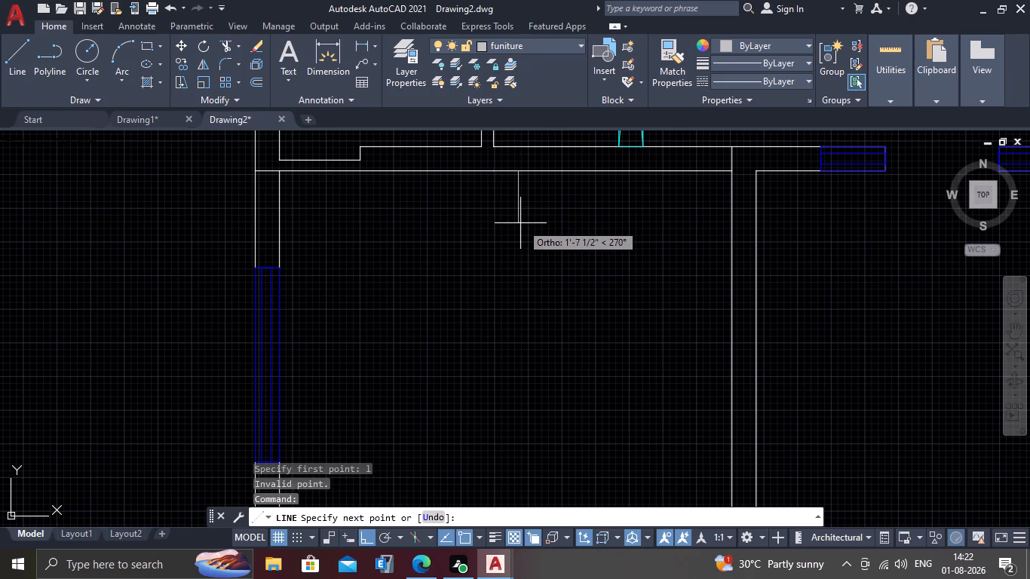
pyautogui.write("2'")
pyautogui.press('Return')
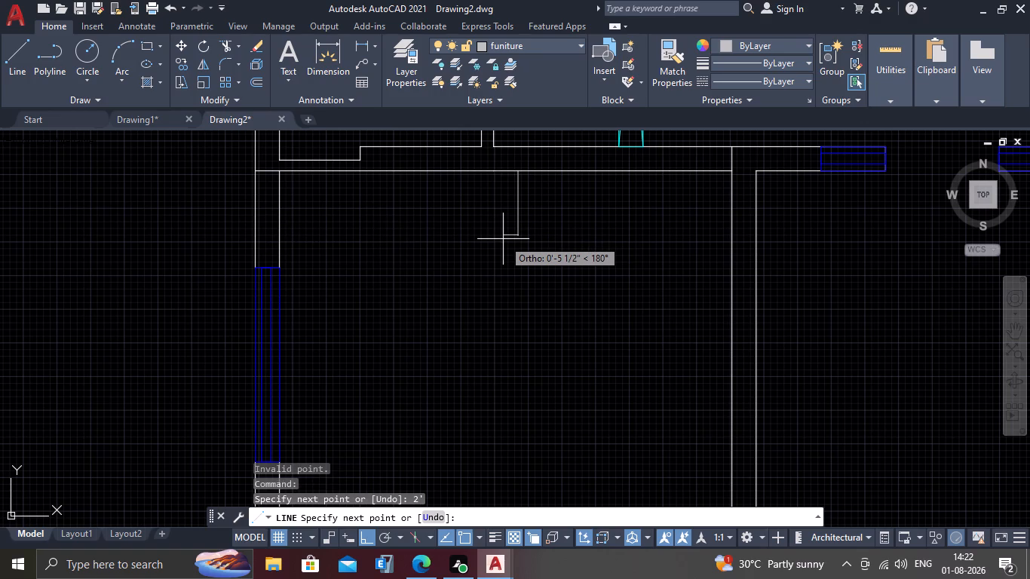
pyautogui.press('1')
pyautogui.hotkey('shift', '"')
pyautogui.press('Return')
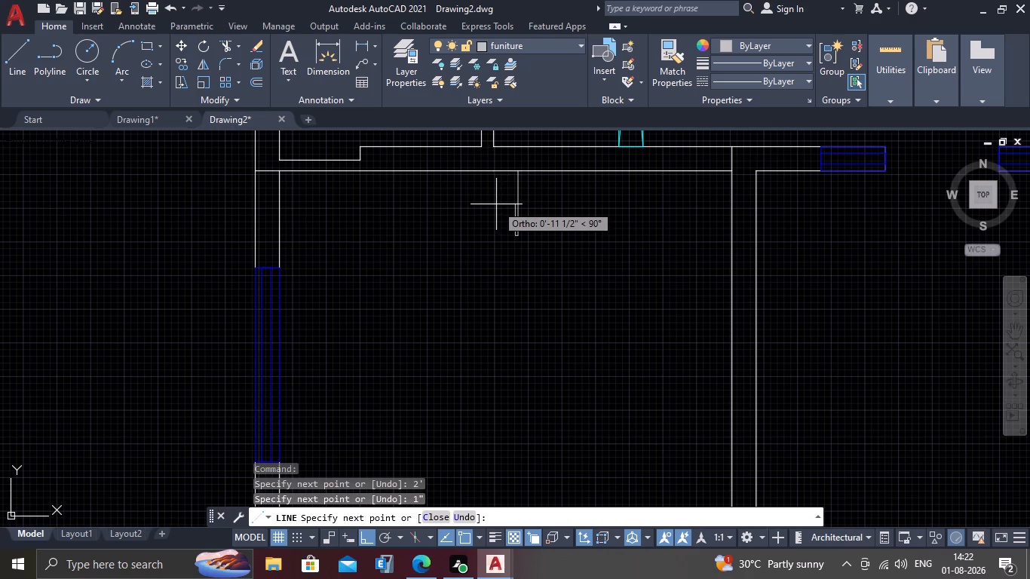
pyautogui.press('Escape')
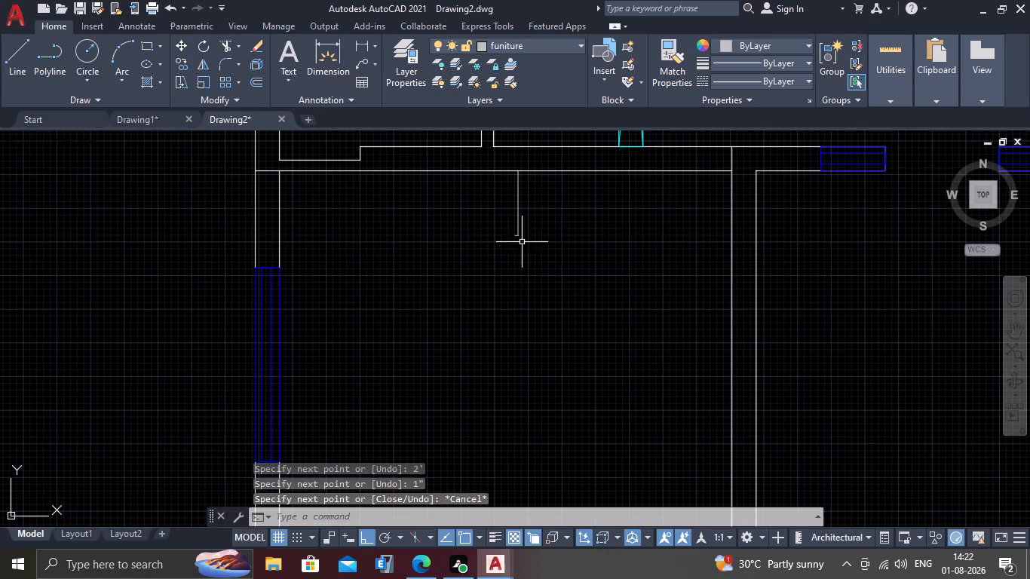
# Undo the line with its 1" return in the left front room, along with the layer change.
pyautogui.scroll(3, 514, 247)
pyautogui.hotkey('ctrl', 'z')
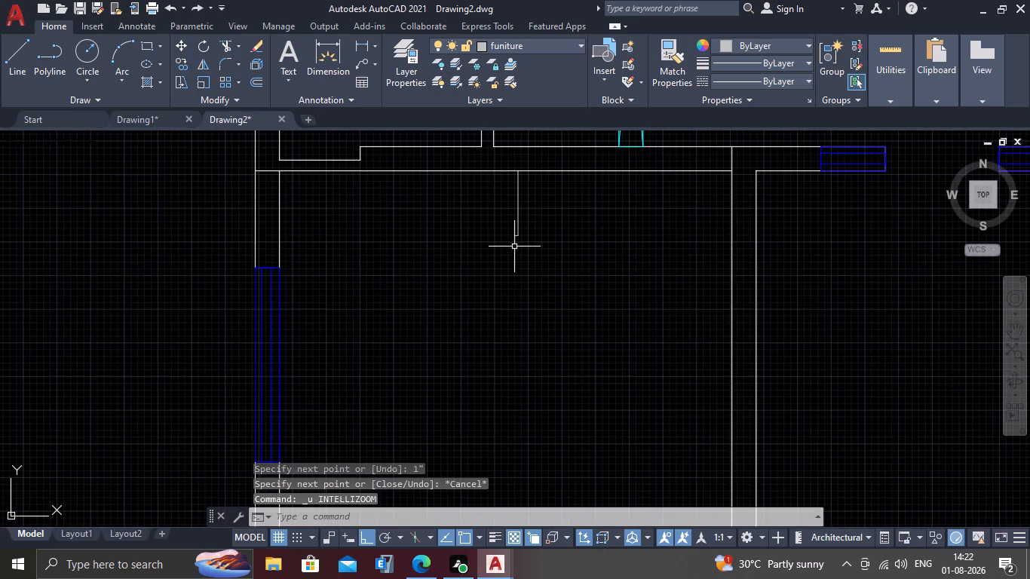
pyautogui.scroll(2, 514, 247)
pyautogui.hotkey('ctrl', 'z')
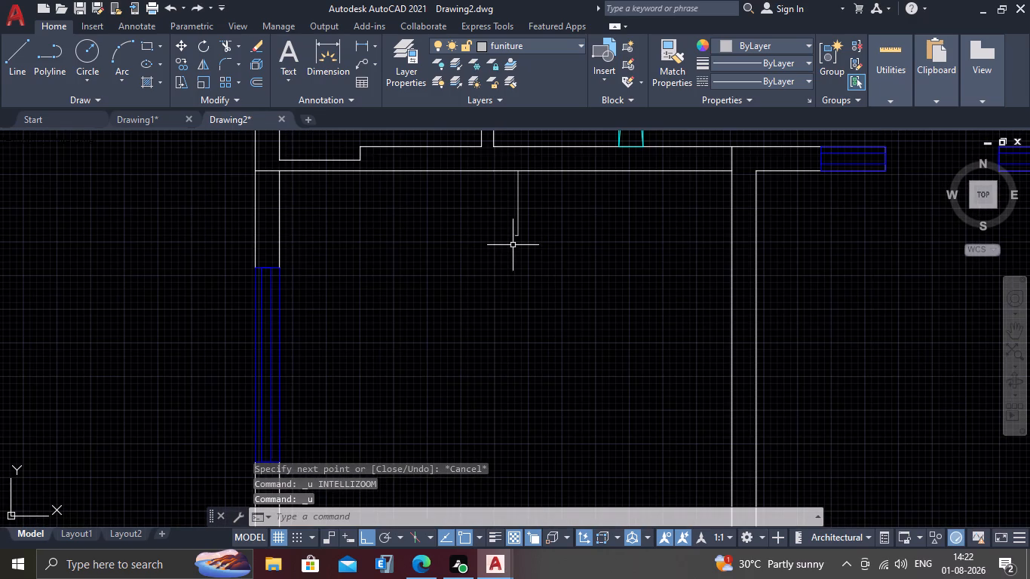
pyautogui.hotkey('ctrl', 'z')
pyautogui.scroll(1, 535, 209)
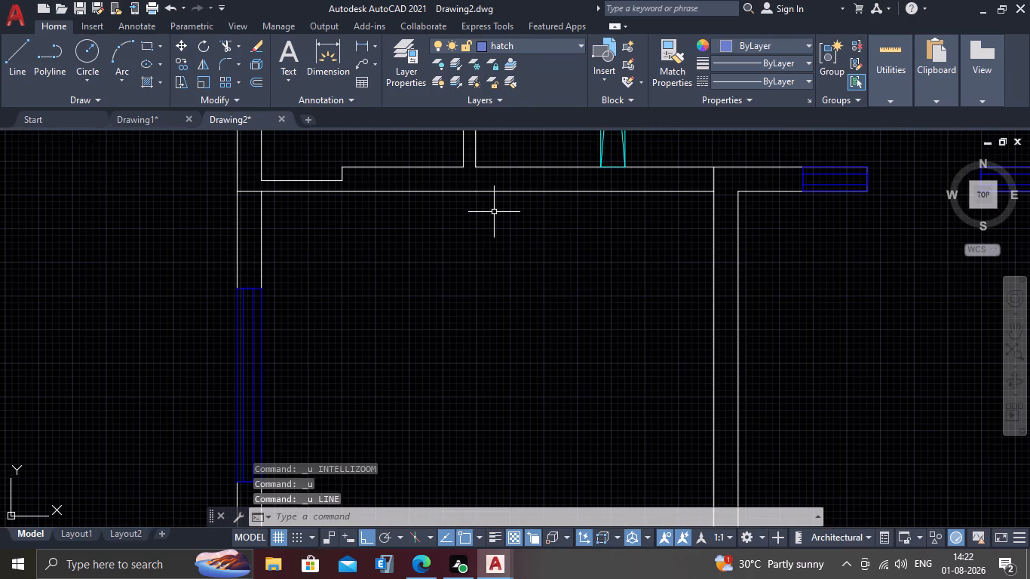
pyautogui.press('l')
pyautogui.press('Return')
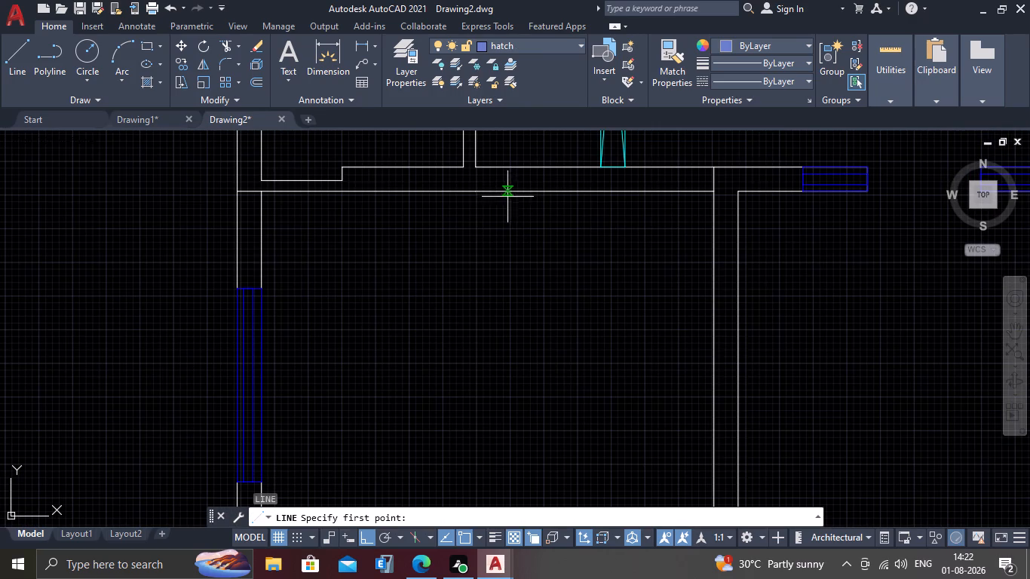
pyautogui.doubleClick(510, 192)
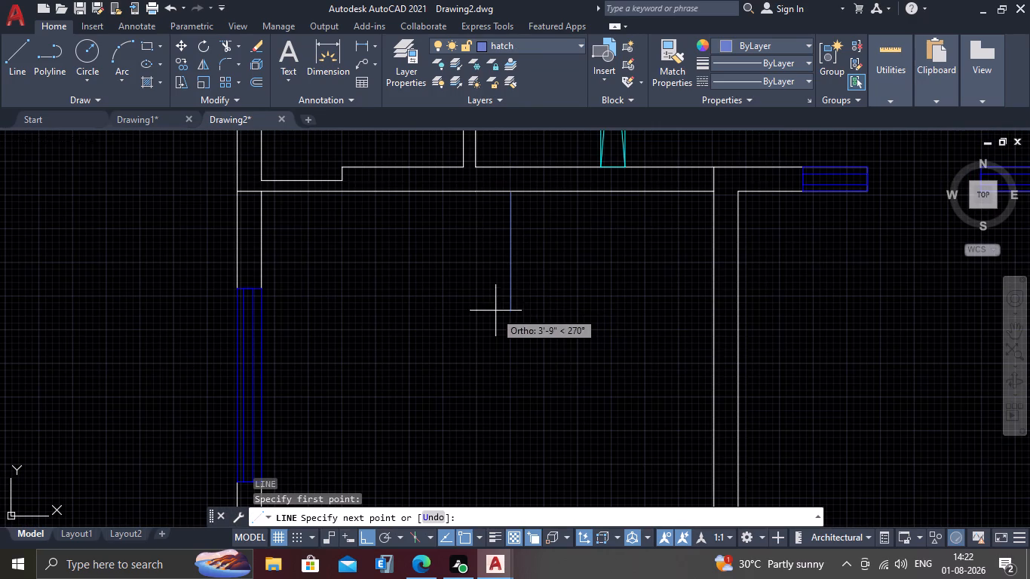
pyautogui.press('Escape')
# On the funiture layer, draw a 2' line into the left front room from its rear wall, aligned with the short wall's right face above.
pyautogui.click(520, 43)
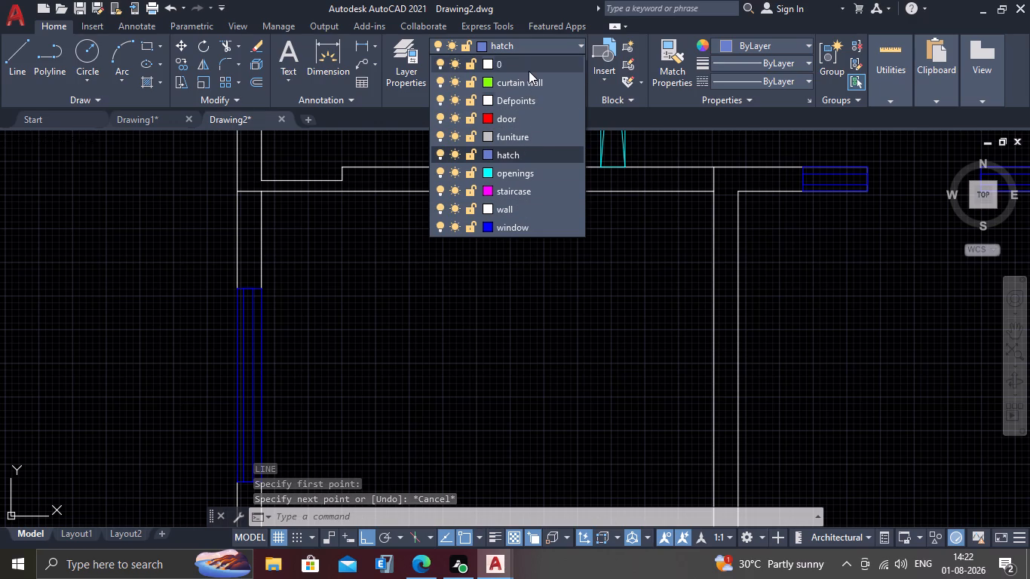
pyautogui.click(529, 136)
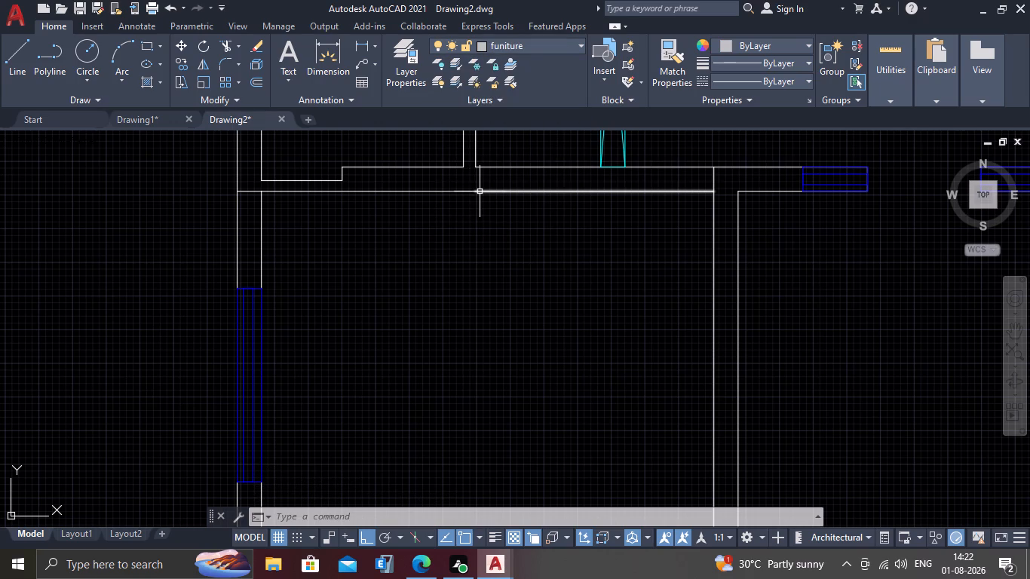
pyautogui.press('l')
pyautogui.press('Return')
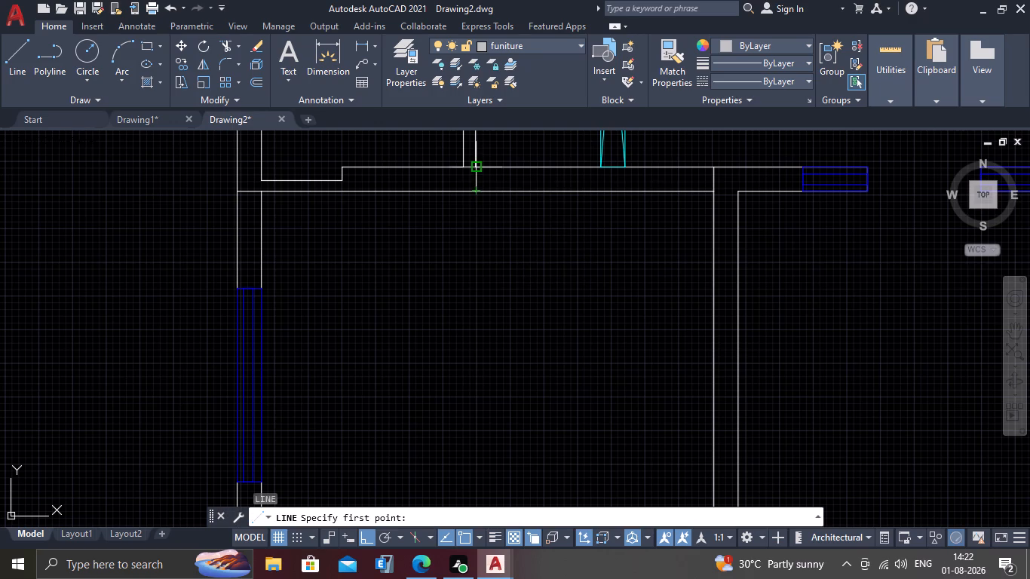
pyautogui.click(471, 195)
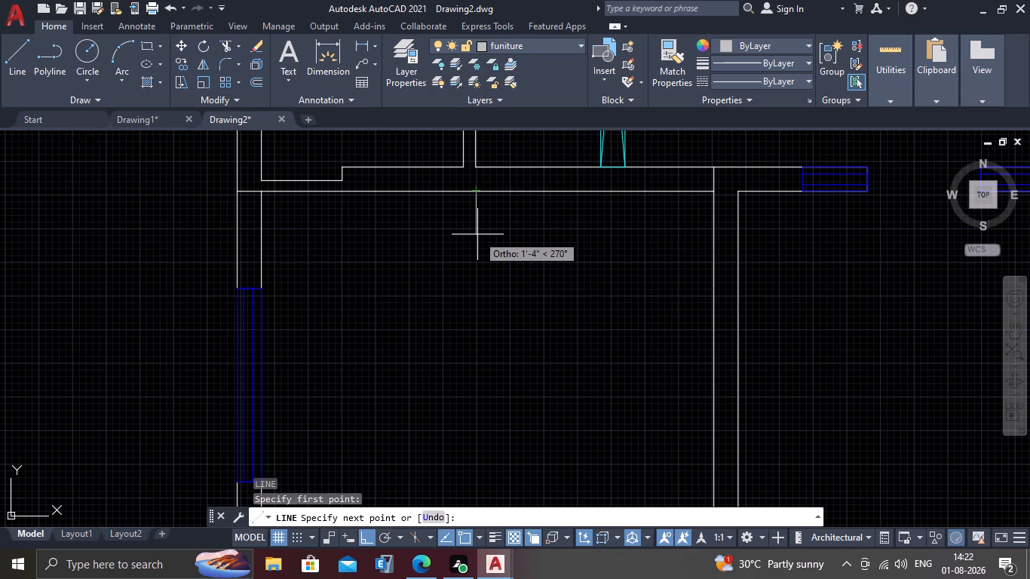
pyautogui.write("2'")
pyautogui.press('Return')
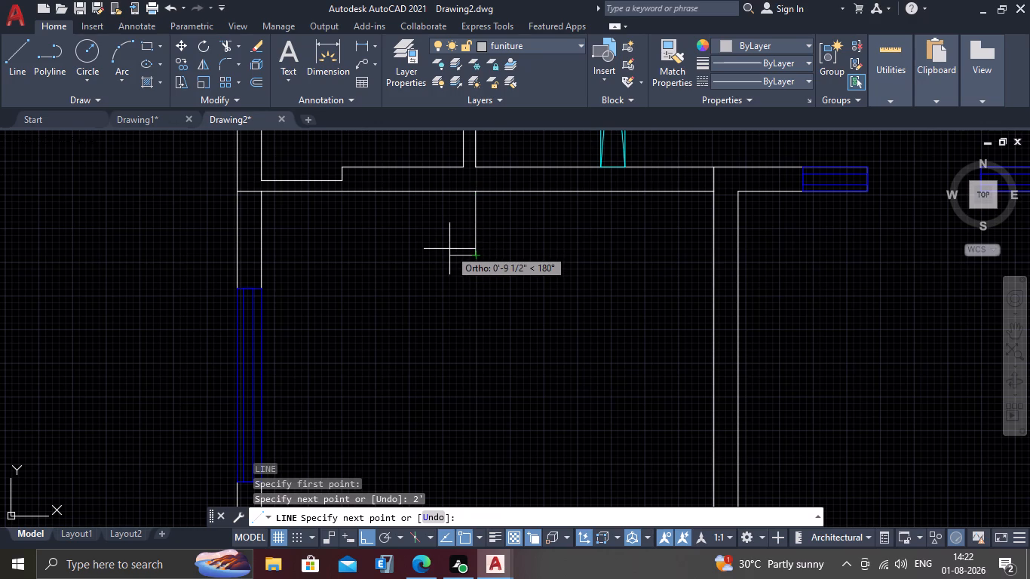
pyautogui.press('Escape')
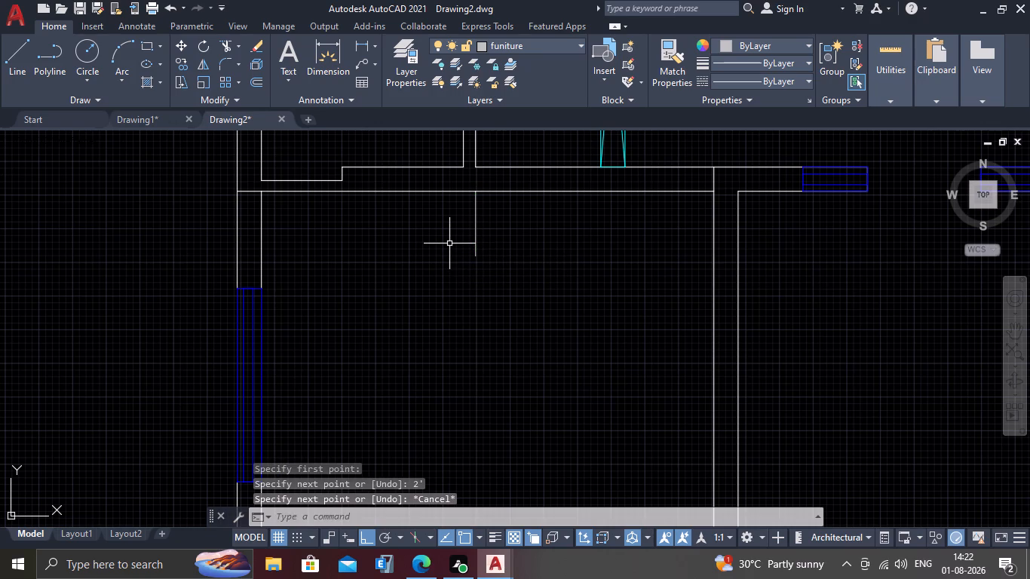
# Offset the 2' line at the left front room's rear wall by 3" to the left.
pyautogui.press('o')
pyautogui.press('Return')
pyautogui.write('3"')
pyautogui.press('Return')
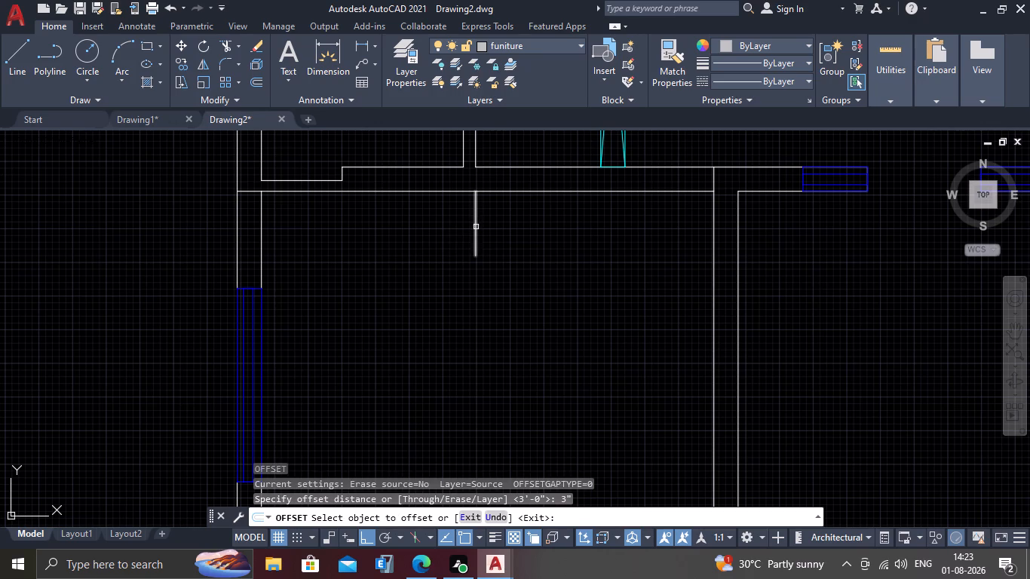
pyautogui.click(476, 227)
pyautogui.click(436, 229)
pyautogui.press('Escape')
# Draw a 2' line up from the left front room's front wall at the window, aligned with the right-hand line at the rear wall.
pyautogui.scroll(-2, 375, 269)
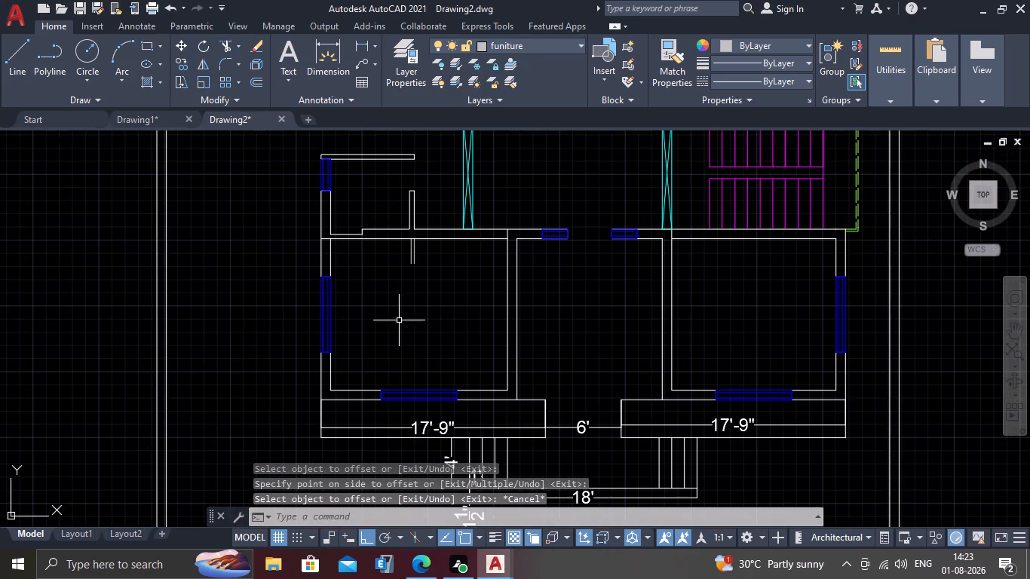
pyautogui.moveTo(399, 323); pyautogui.dragTo(398, 293, button='middle')
pyautogui.moveTo(396, 290); pyautogui.dragTo(380, 265, button='middle')
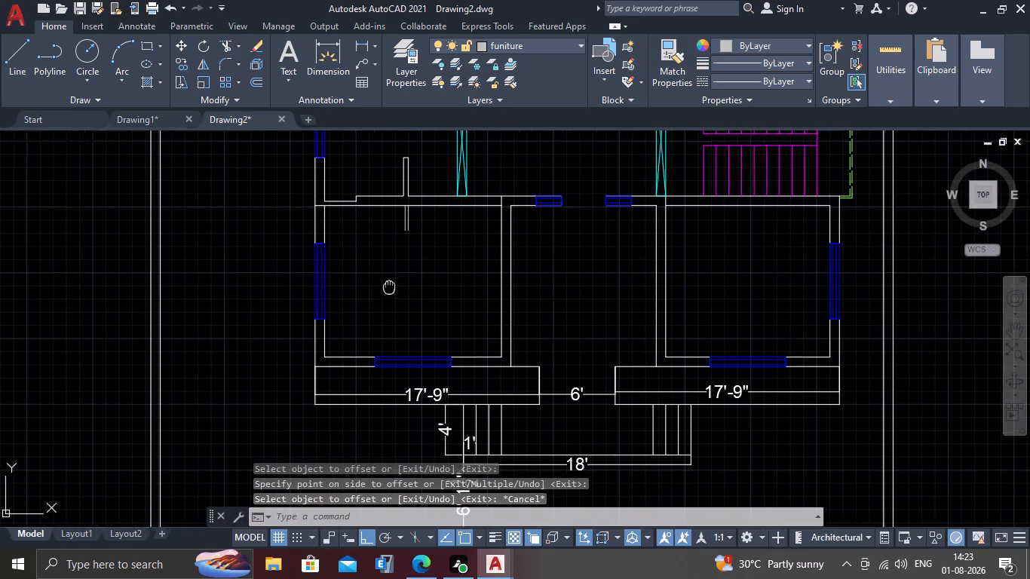
pyautogui.moveTo(380, 265); pyautogui.dragTo(380, 261, button='middle')
pyautogui.scroll(1, 394, 231)
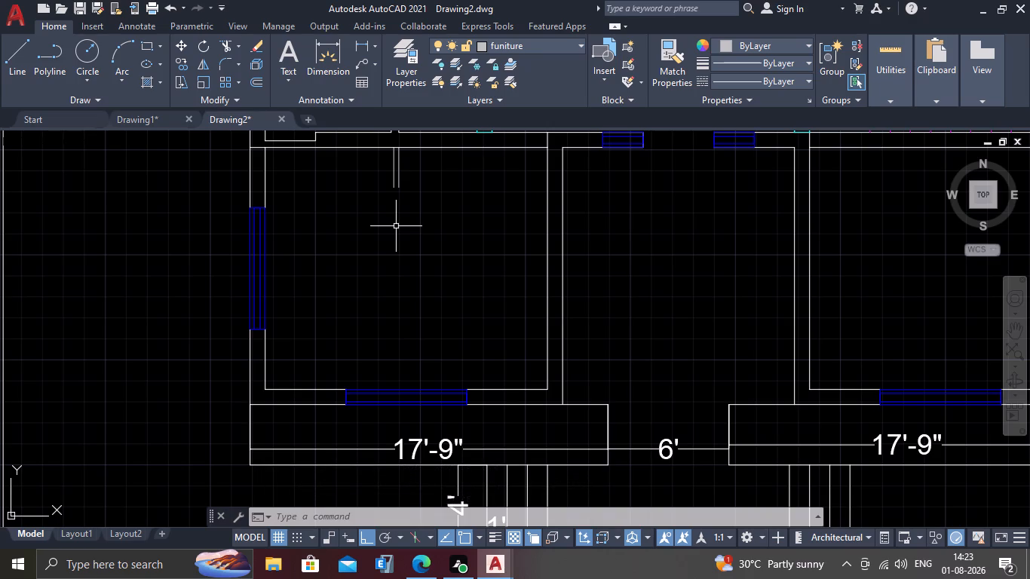
pyautogui.press('l')
pyautogui.press('Return')
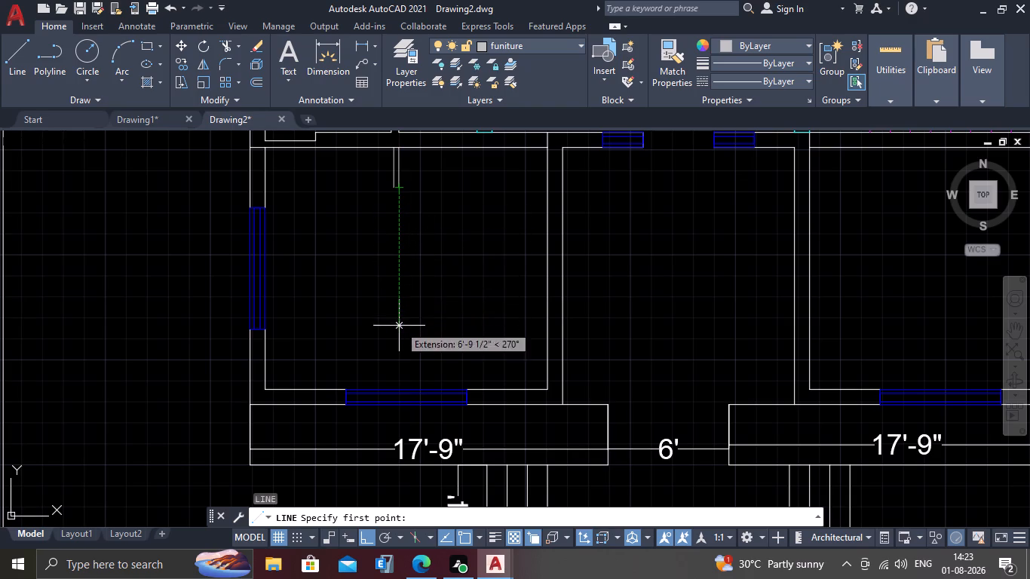
pyautogui.click(400, 388)
pyautogui.write("2'")
pyautogui.press('Return')
pyautogui.press('Escape')
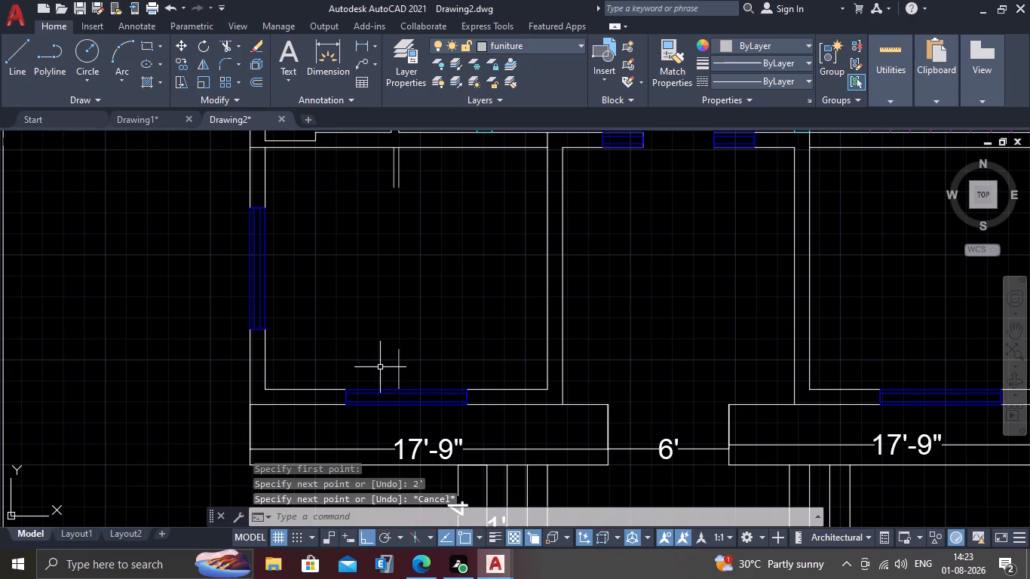
# Offset the 2' line at the left front room's front wall by 3" to the left.
pyautogui.scroll(1, 380, 367)
pyautogui.press('o')
pyautogui.press('Return')
pyautogui.press('Return')
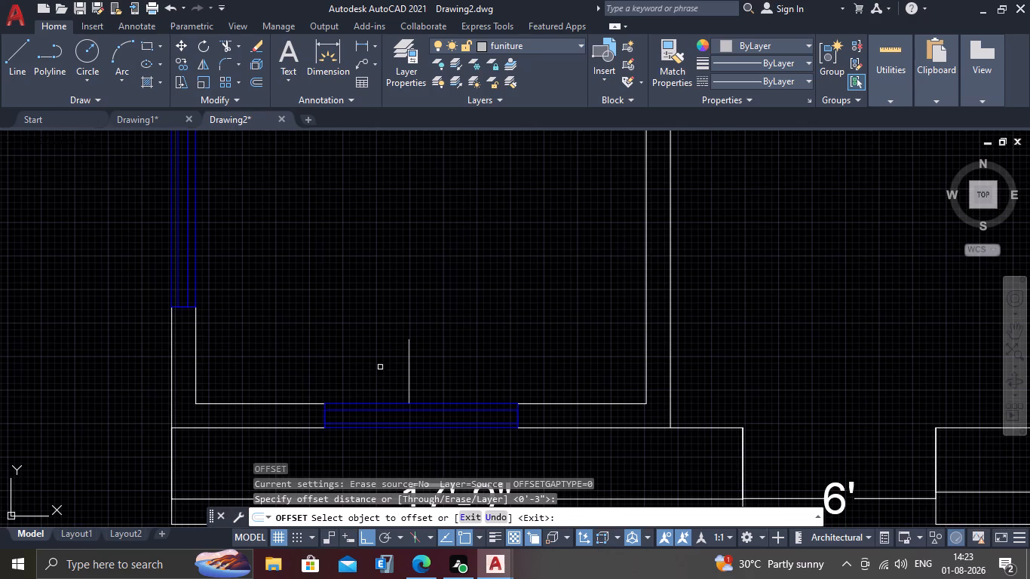
pyautogui.click(409, 363)
pyautogui.click(368, 376)
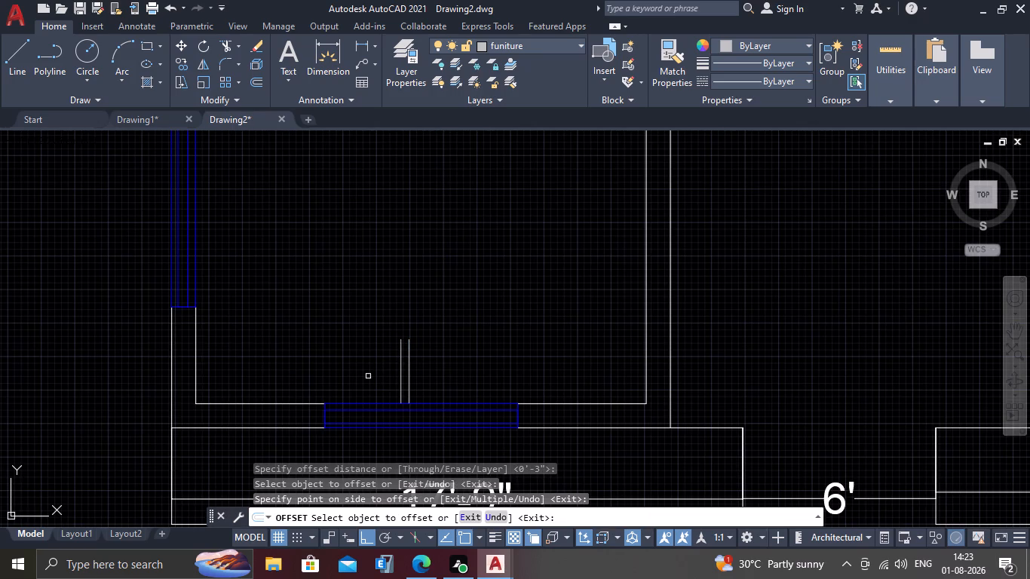
pyautogui.press('Escape')
# Fillet the free ends of the two parallel lines at the front wall into a rounded cap.
pyautogui.scroll(-1, 373, 371)
pyautogui.moveTo(348, 360); pyautogui.dragTo(371, 323, button='middle')
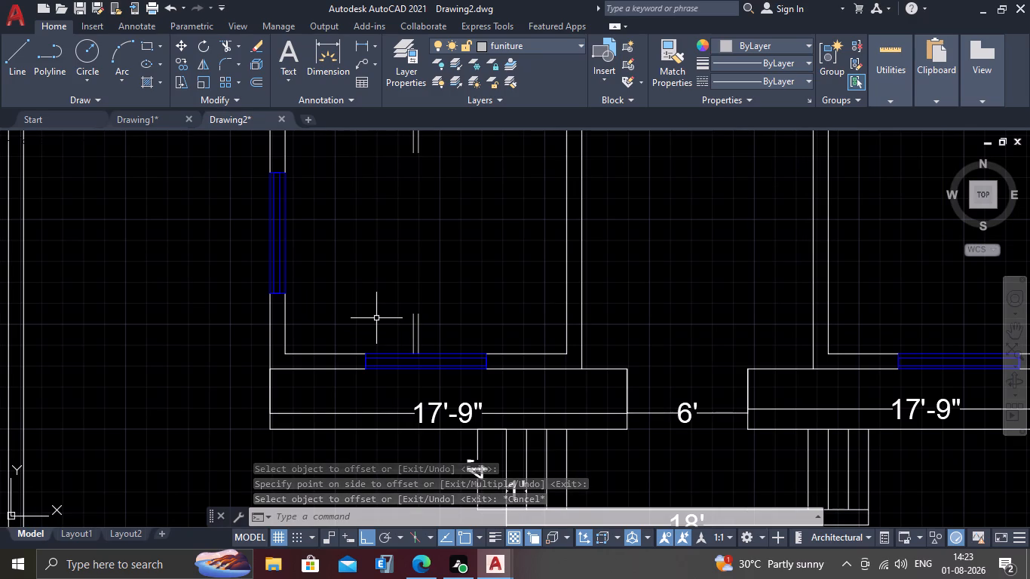
pyautogui.scroll(3, 379, 318)
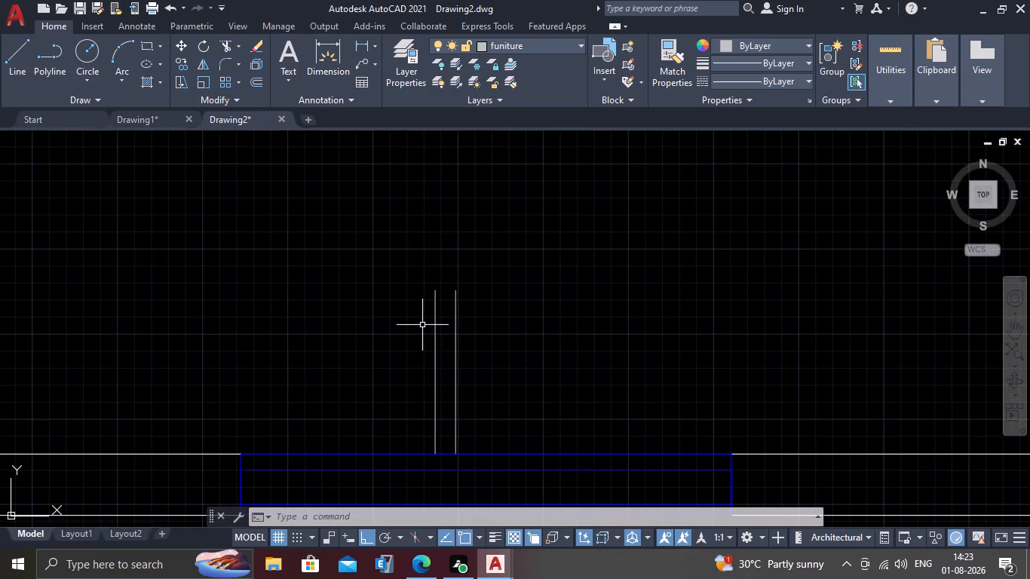
pyautogui.press('f')
pyautogui.press('Return')
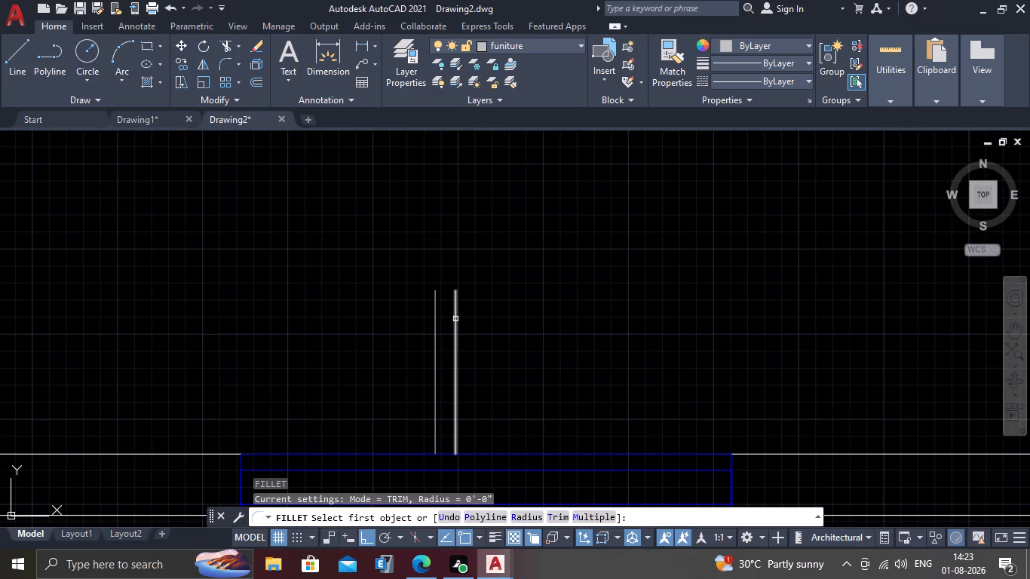
pyautogui.click(455, 319)
pyautogui.click(434, 330)
pyautogui.scroll(-3, 424, 288)
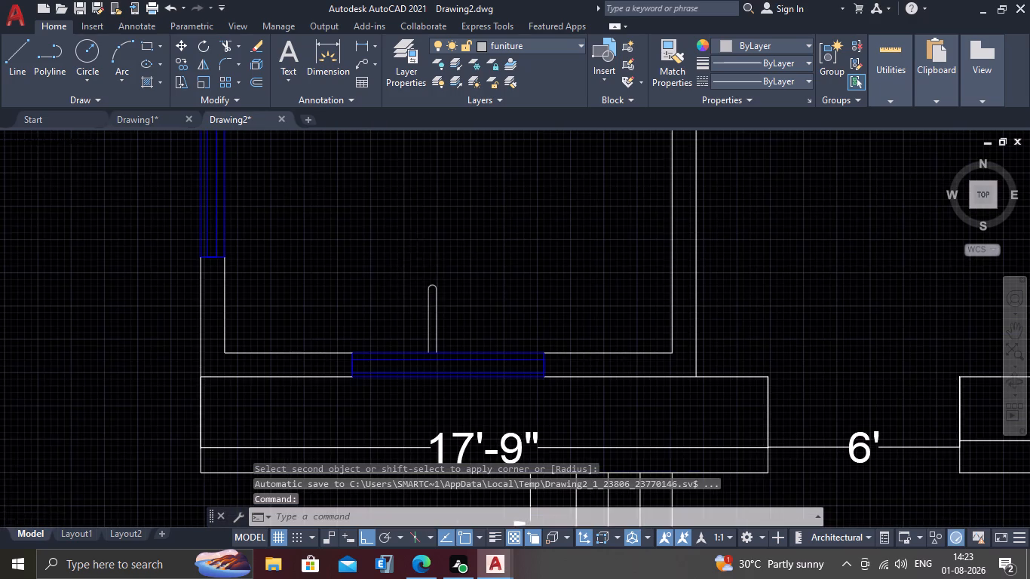
# Fillet the free ends of the two parallel lines at the left front room's rear wall into a rounded cap.
pyautogui.moveTo(413, 259); pyautogui.dragTo(392, 398, button='middle')
pyautogui.press('Return')
pyautogui.scroll(2, 418, 259)
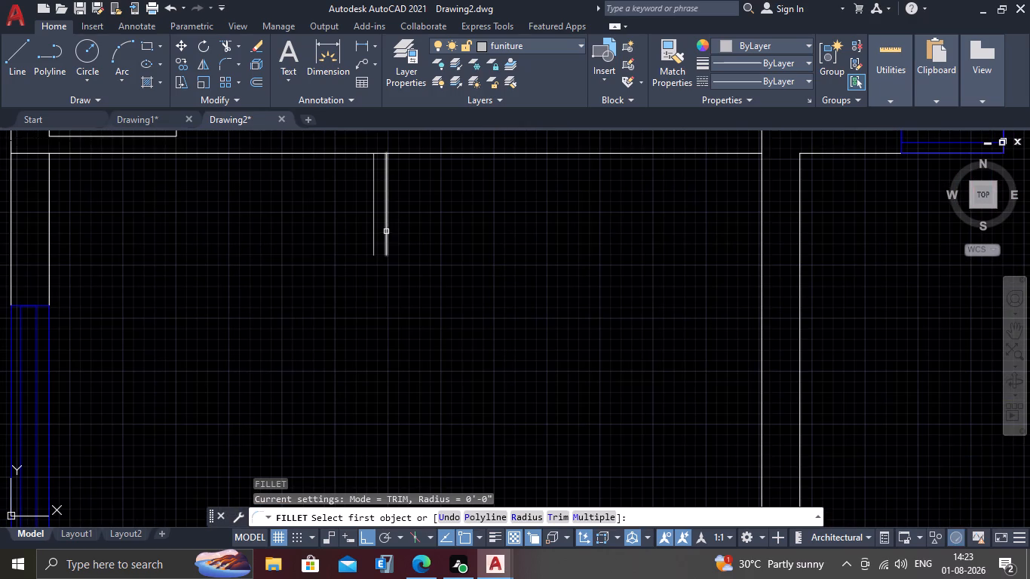
pyautogui.click(385, 232)
pyautogui.click(371, 240)
pyautogui.click(372, 240)
pyautogui.press('Return')
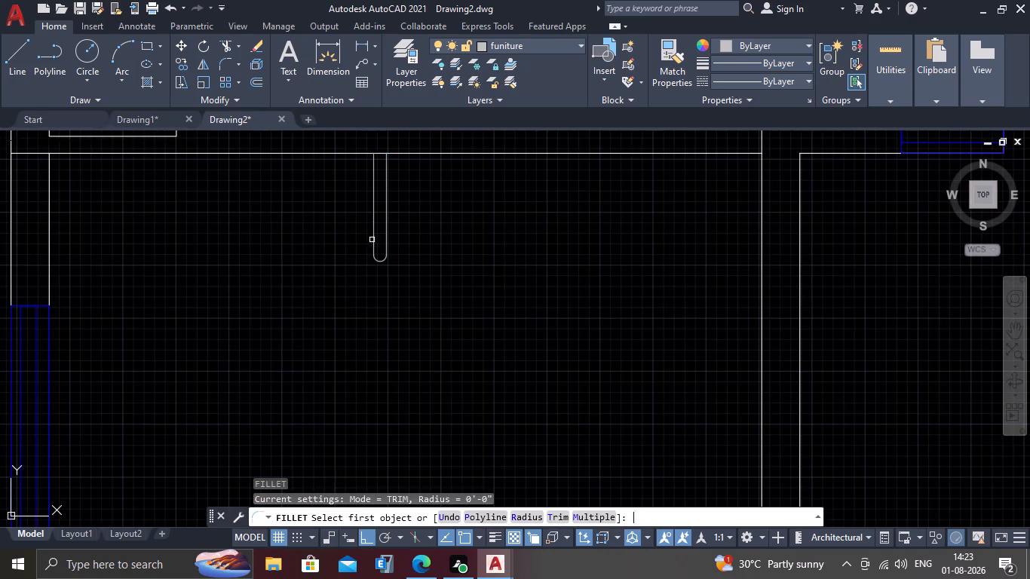
pyautogui.scroll(-3, 339, 296)
pyautogui.moveTo(314, 311); pyautogui.dragTo(322, 293, button='middle')
pyautogui.scroll(2, 322, 293)
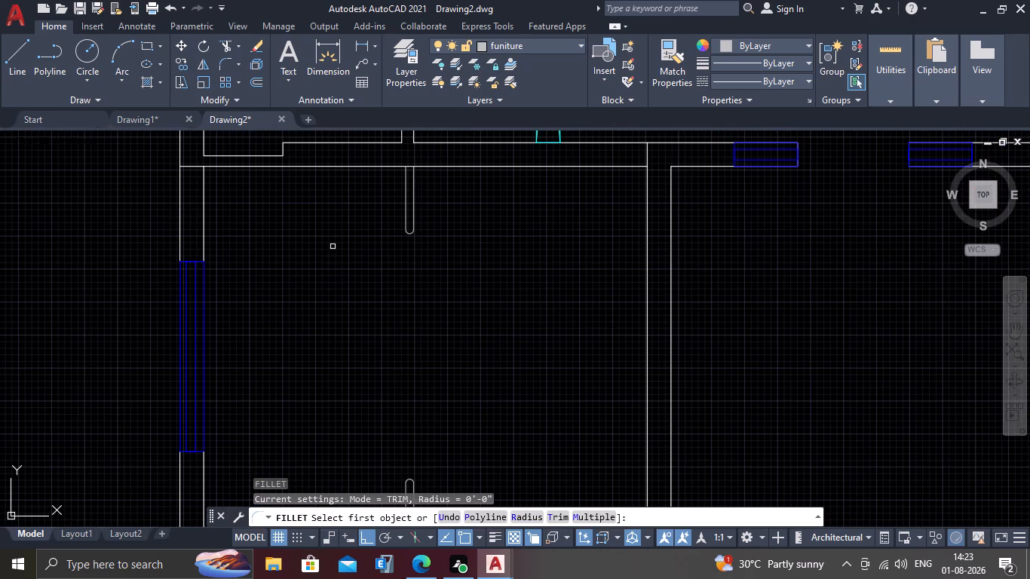
pyautogui.press('Escape')
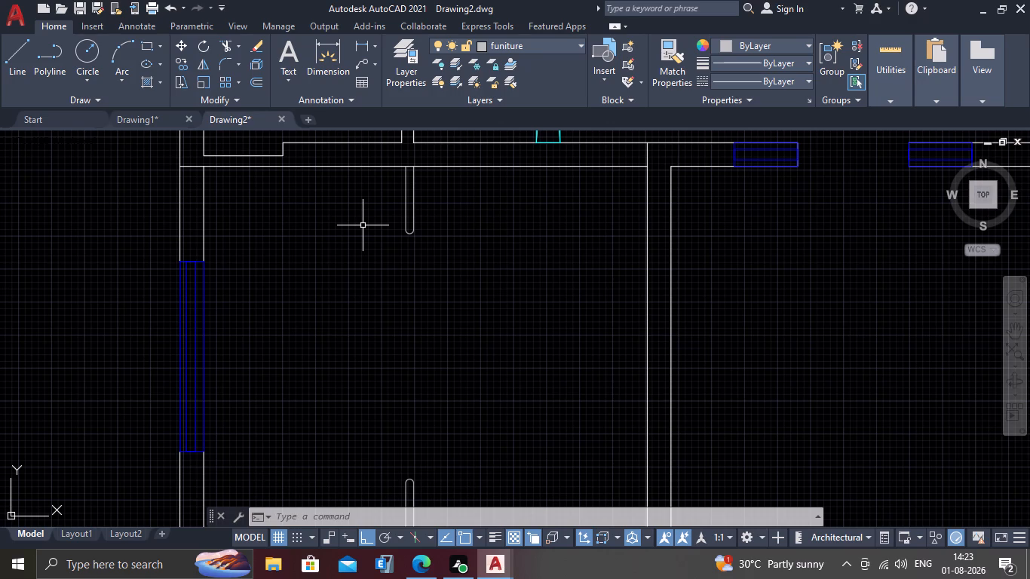
# Offset the left front room's rear wall face and the left wall face behind the side window 3" into the room.
pyautogui.scroll(1, 353, 211)
pyautogui.moveTo(351, 202); pyautogui.dragTo(371, 233, button='middle')
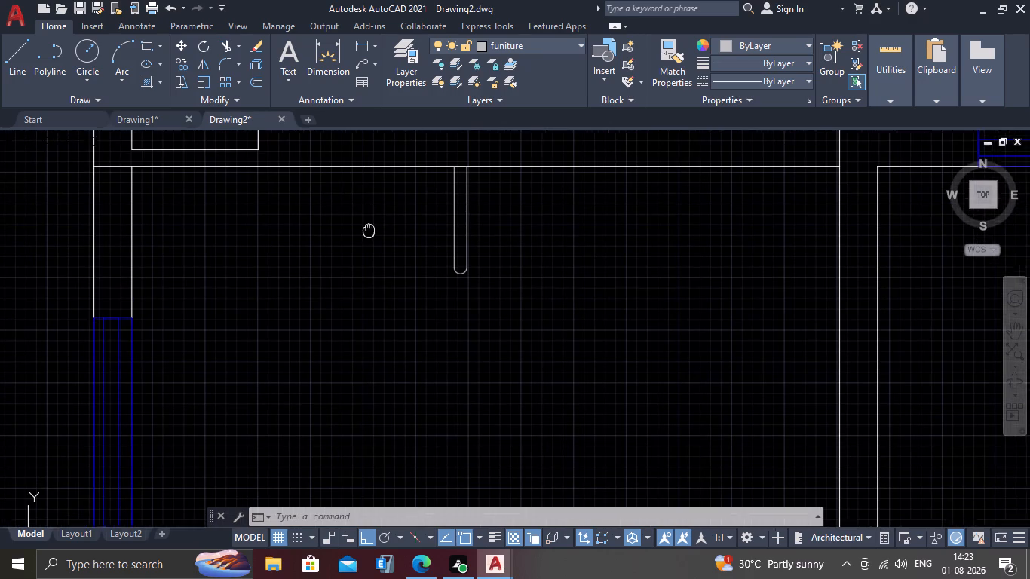
pyautogui.moveTo(371, 233); pyautogui.dragTo(372, 234, button='middle')
pyautogui.press('o')
pyautogui.press('Return')
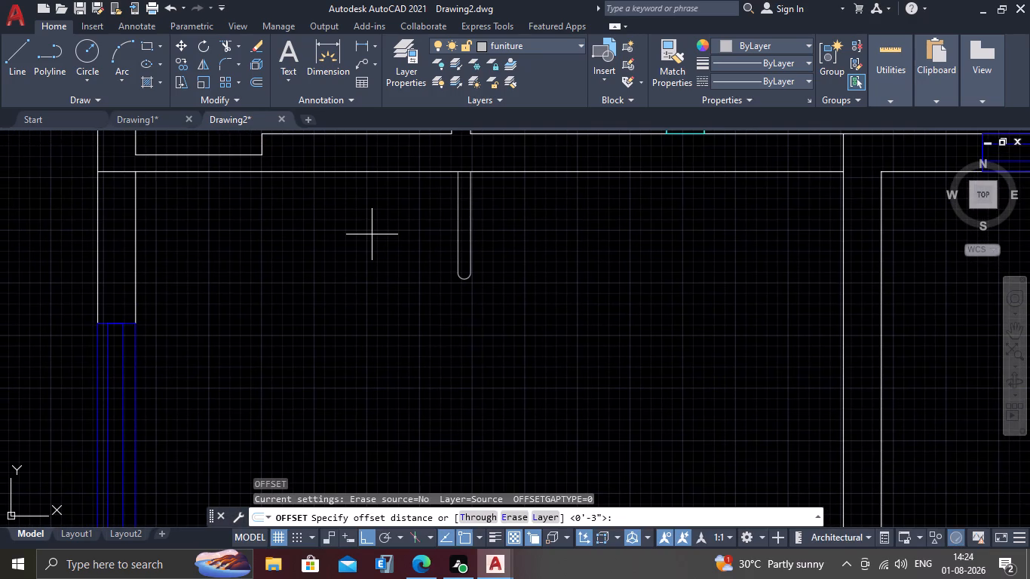
pyautogui.press('Return')
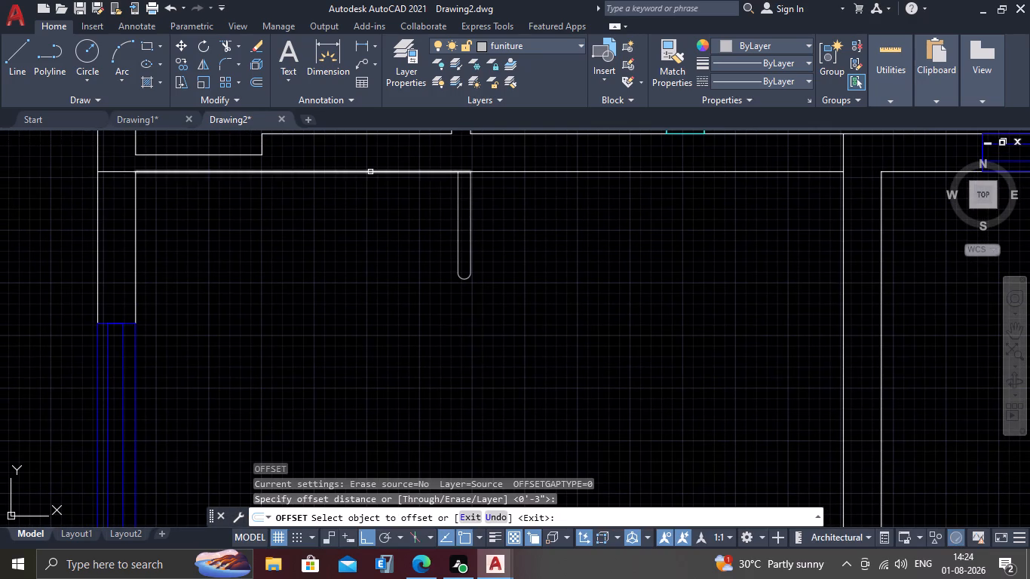
pyautogui.click(370, 172)
pyautogui.click(370, 210)
pyautogui.click(133, 289)
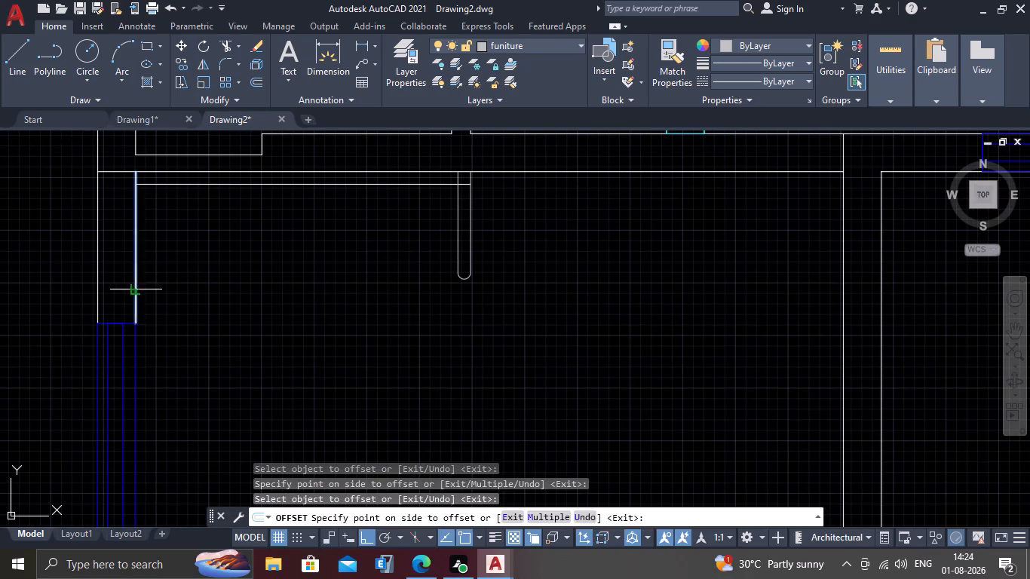
pyautogui.click(151, 292)
# Offset the left front room's front wall face left of the window and the adjoining left wall face 3" into the room.
pyautogui.scroll(1, 146, 302)
pyautogui.scroll(-3, 146, 302)
pyautogui.moveTo(149, 311); pyautogui.dragTo(155, 254, button='middle')
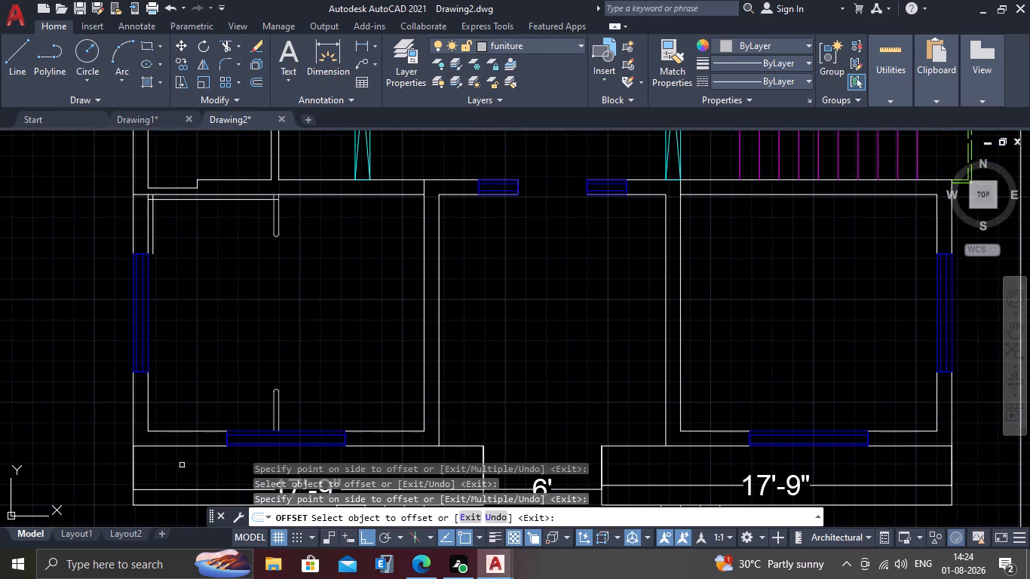
pyautogui.scroll(2, 179, 461)
pyautogui.moveTo(185, 386); pyautogui.dragTo(192, 375)
pyautogui.click(203, 345)
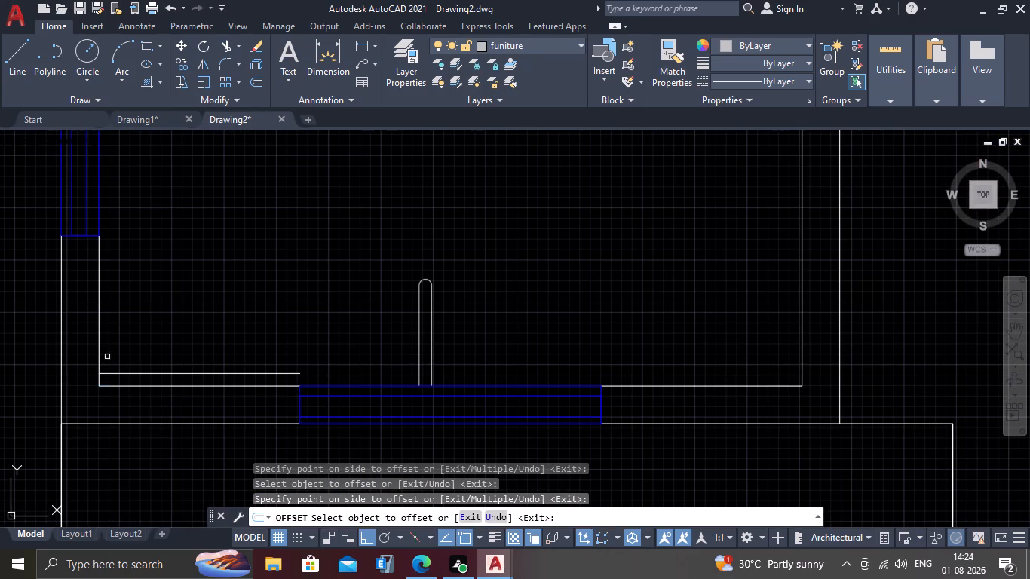
pyautogui.click(100, 351)
pyautogui.click(116, 349)
pyautogui.press('Escape')
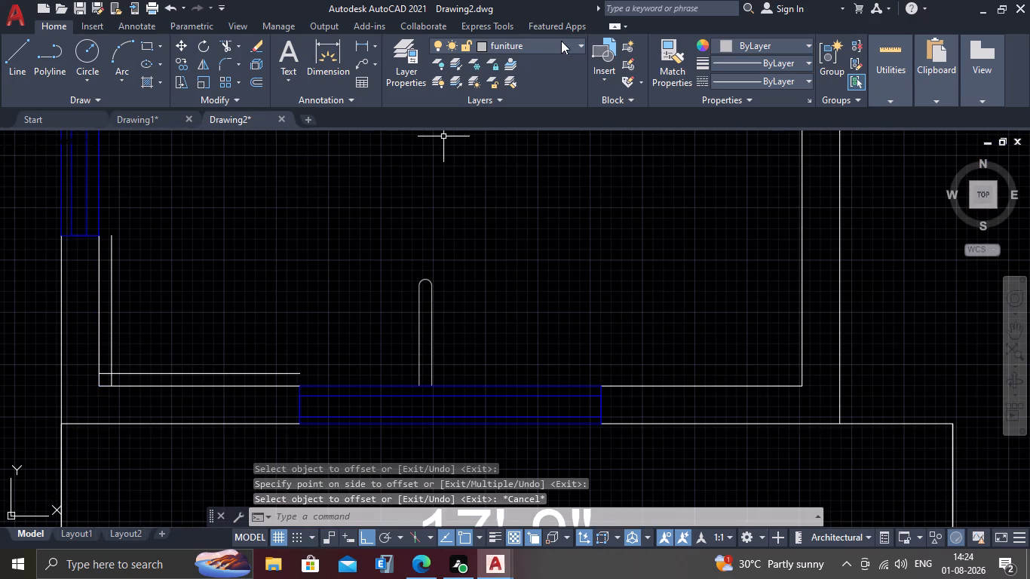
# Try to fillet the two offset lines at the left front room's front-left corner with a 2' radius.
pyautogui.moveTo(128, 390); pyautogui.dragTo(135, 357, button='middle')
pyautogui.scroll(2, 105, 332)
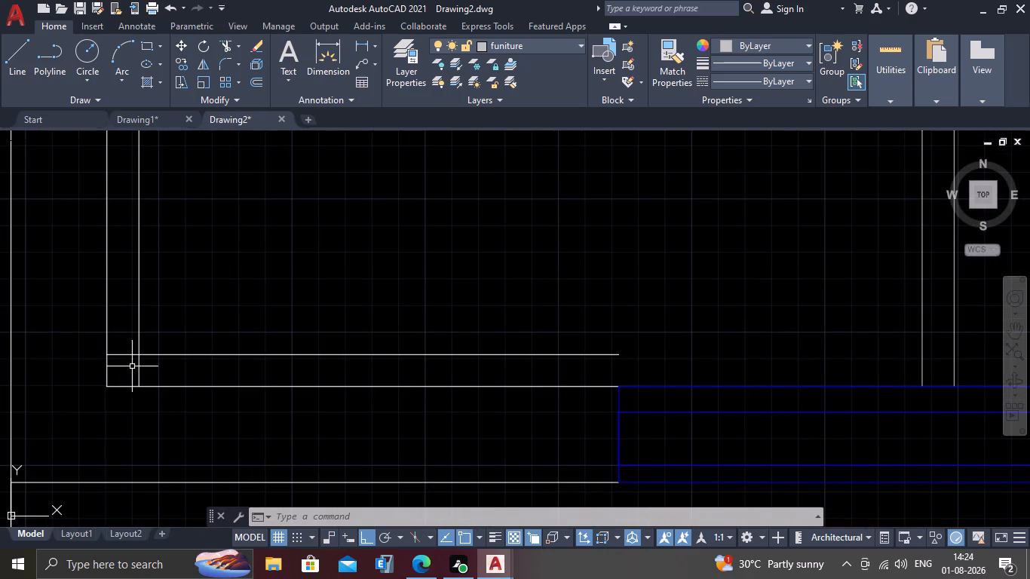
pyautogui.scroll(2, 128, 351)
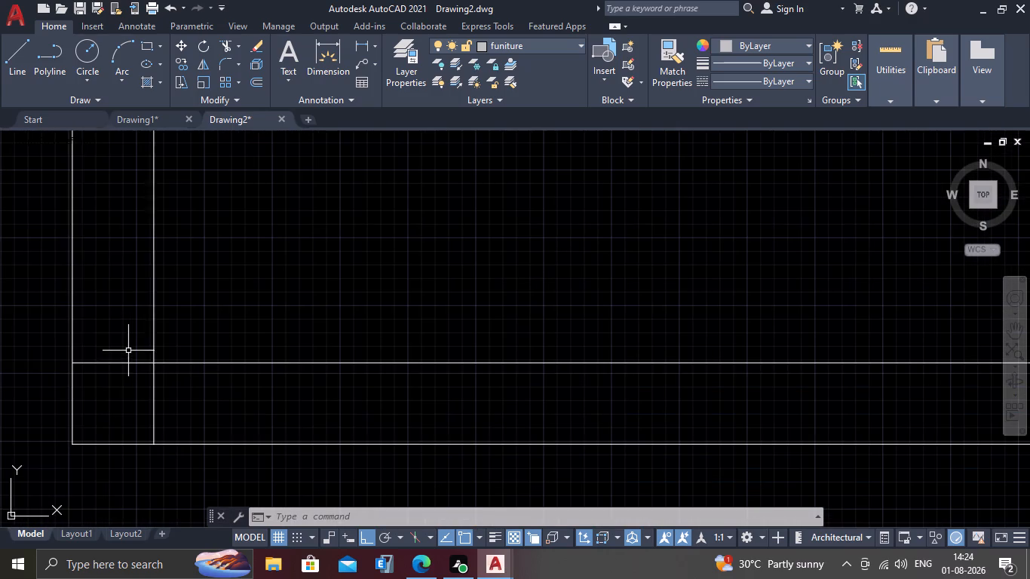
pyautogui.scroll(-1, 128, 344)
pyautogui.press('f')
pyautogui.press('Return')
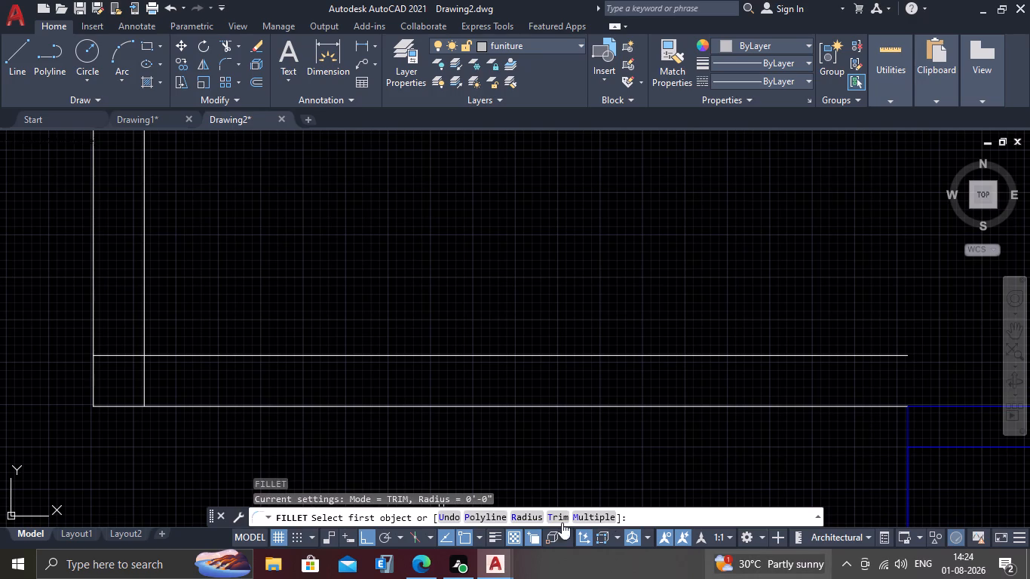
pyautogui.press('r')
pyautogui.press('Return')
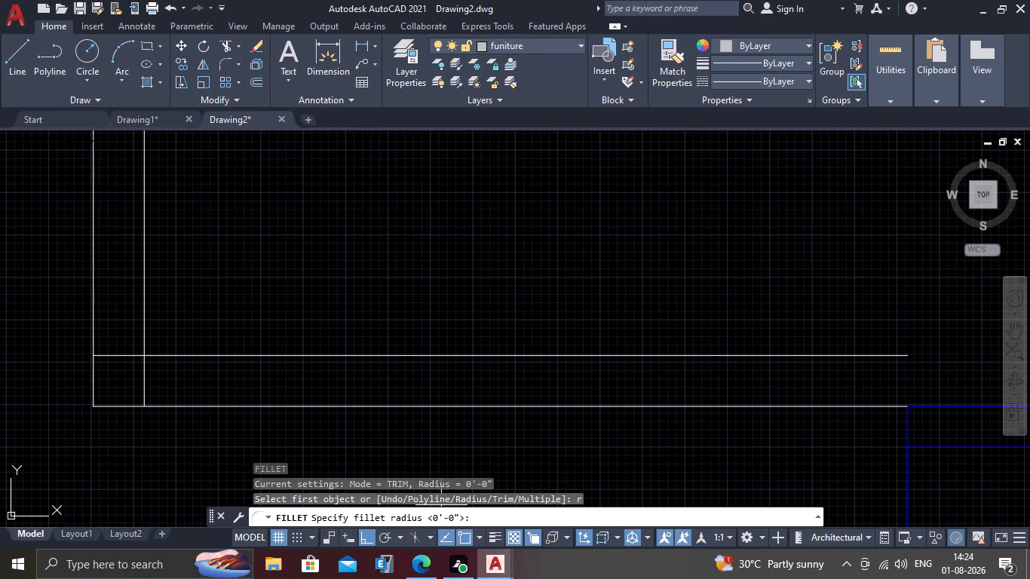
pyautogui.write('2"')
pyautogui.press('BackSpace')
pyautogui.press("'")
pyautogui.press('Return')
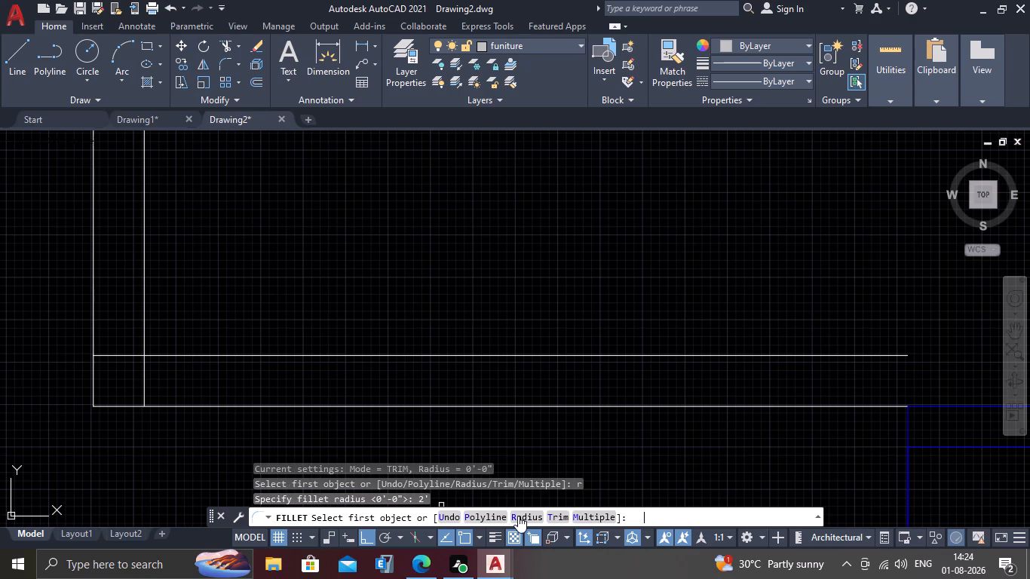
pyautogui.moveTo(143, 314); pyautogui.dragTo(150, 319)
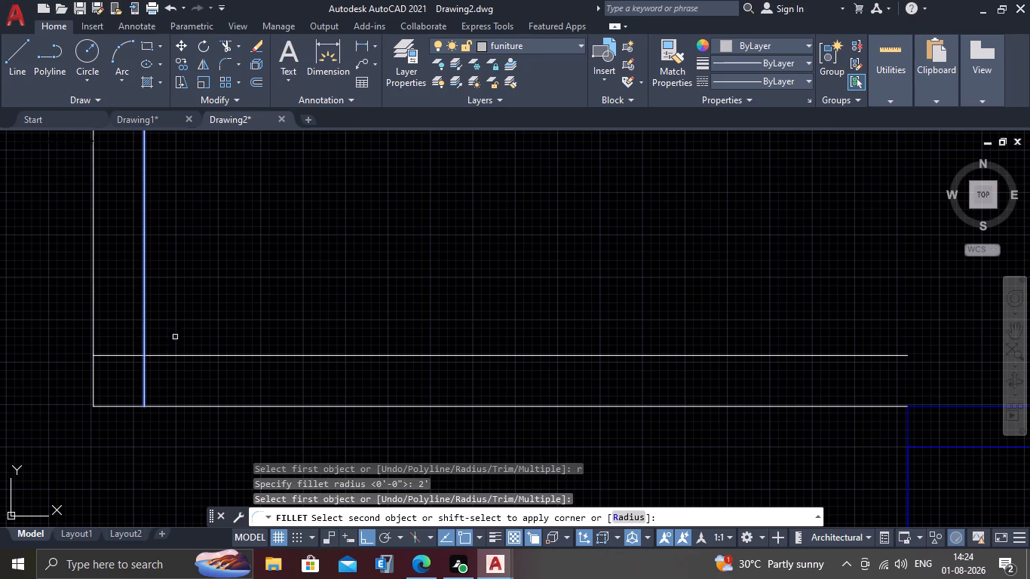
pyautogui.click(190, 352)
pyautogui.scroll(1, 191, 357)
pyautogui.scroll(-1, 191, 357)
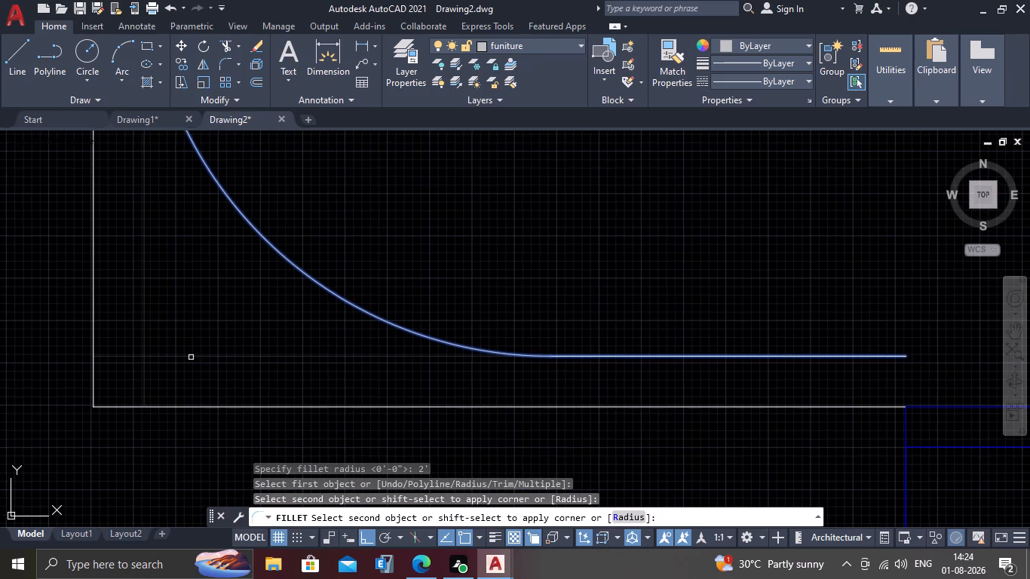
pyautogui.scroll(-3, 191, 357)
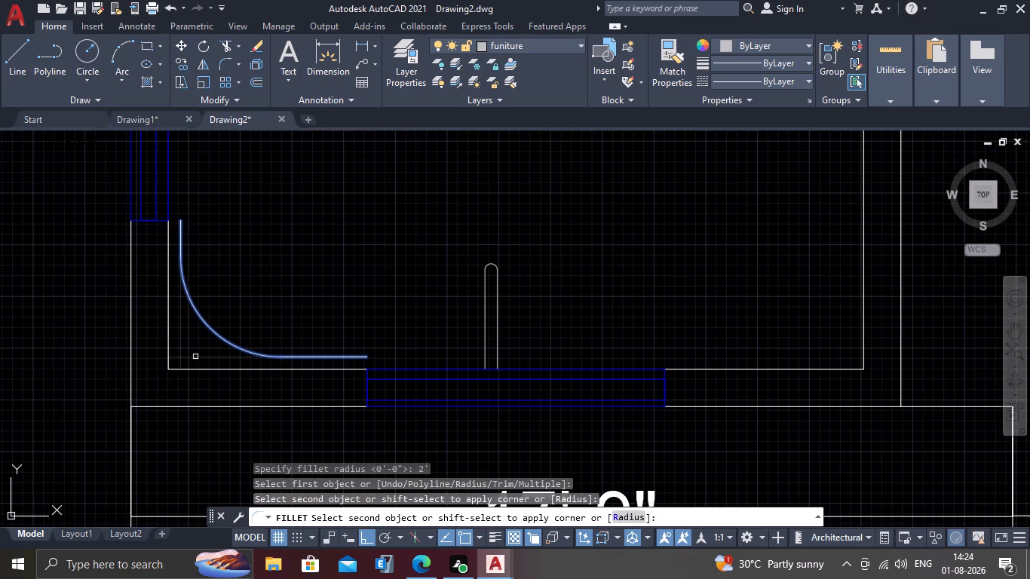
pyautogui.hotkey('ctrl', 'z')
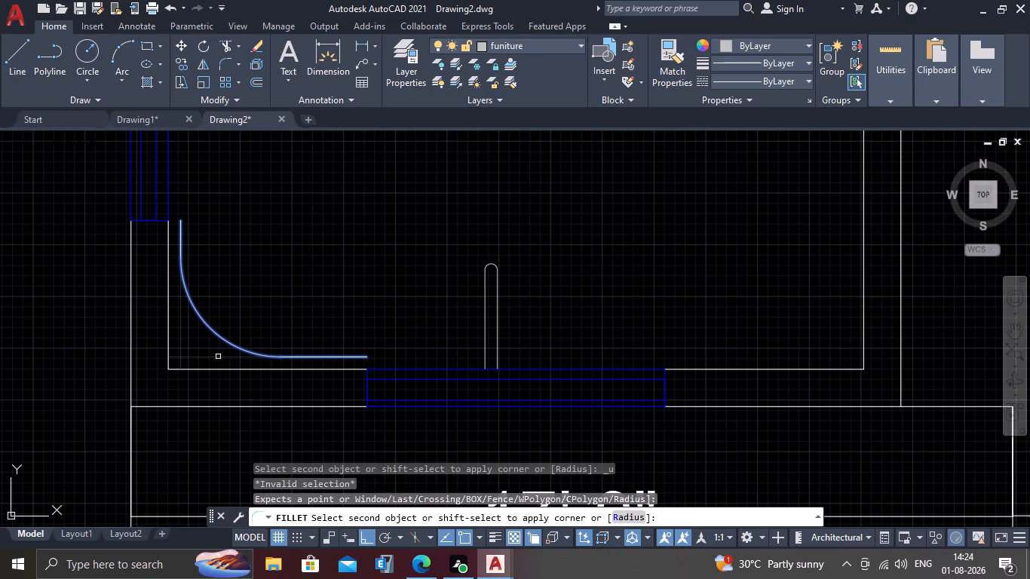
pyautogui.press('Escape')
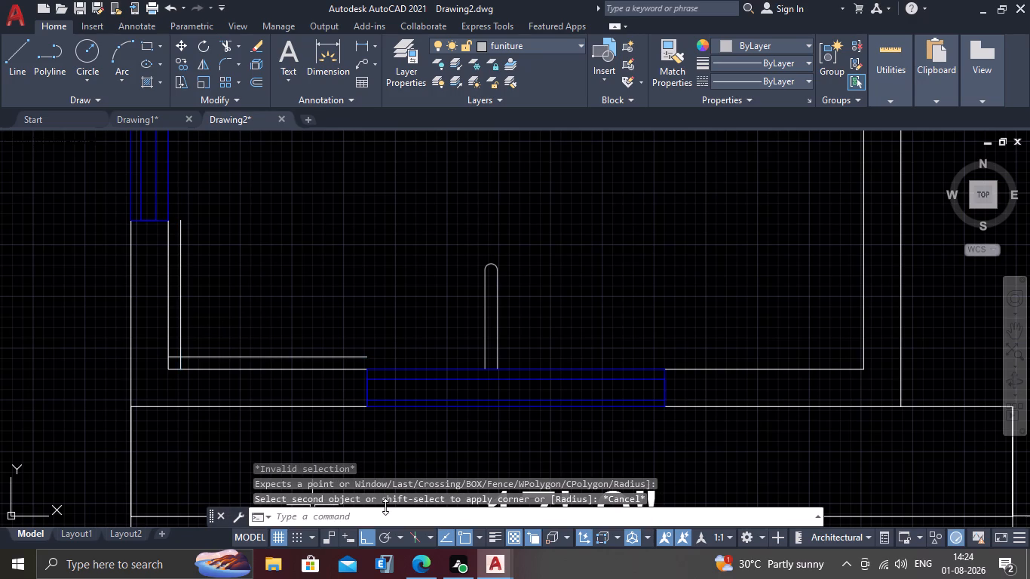
# Fillet the two offset lines at the left front room's front-left corner with a 4" radius.
pyautogui.press('f')
pyautogui.press('Return')
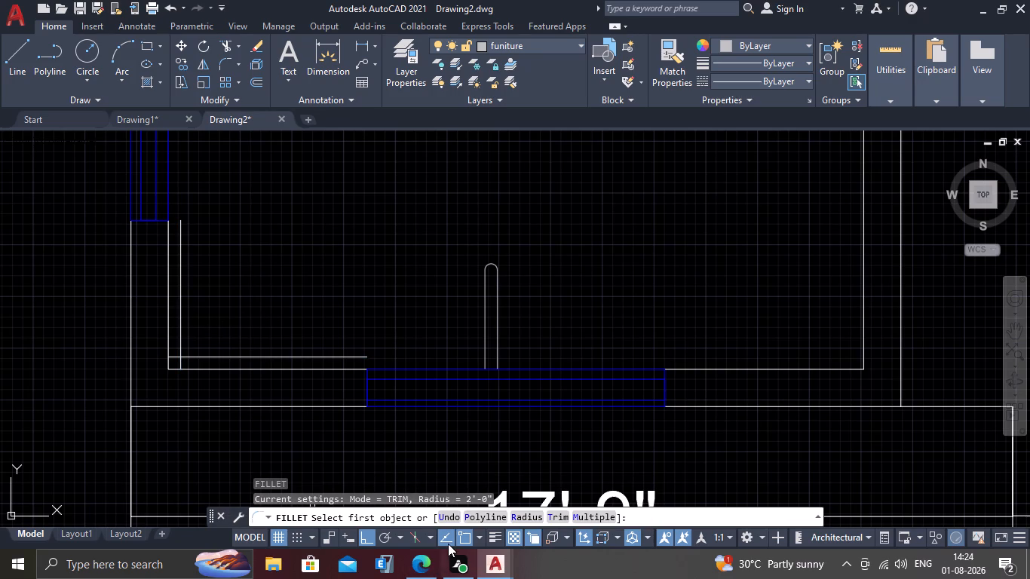
pyautogui.press('r')
pyautogui.press('Return')
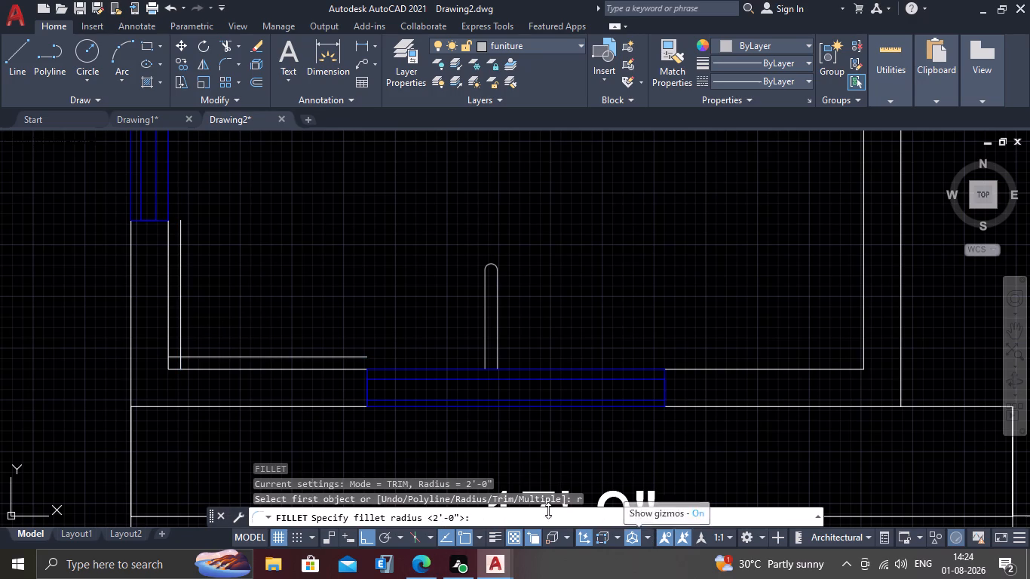
pyautogui.click(474, 514)
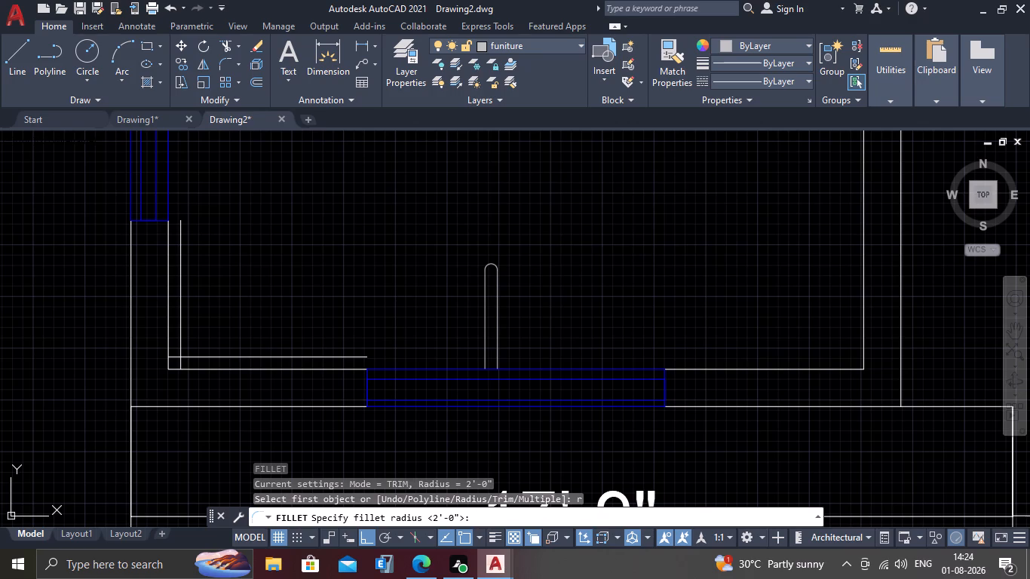
pyautogui.write('4"')
pyautogui.press('Return')
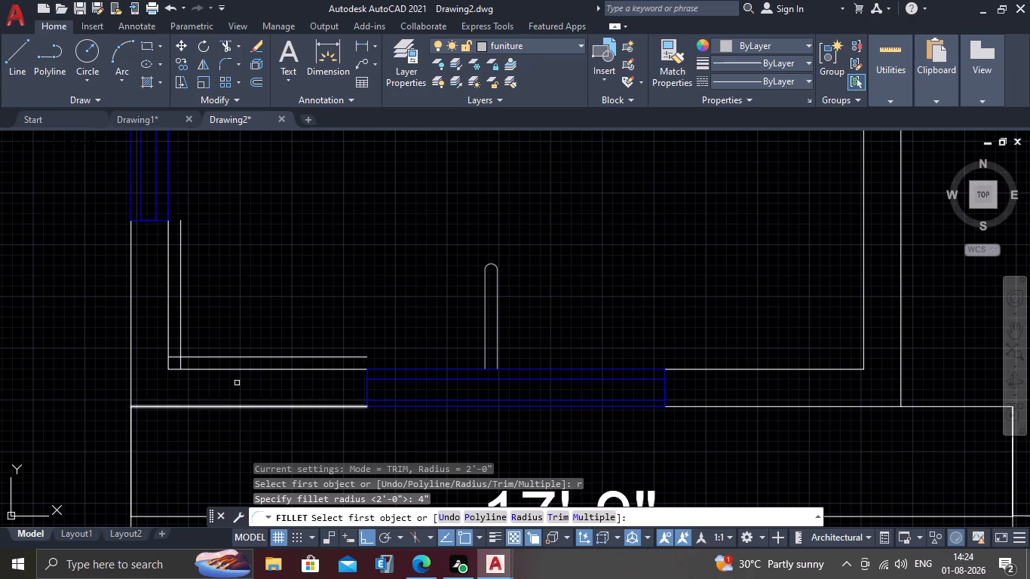
pyautogui.scroll(2, 169, 342)
pyautogui.click(198, 359)
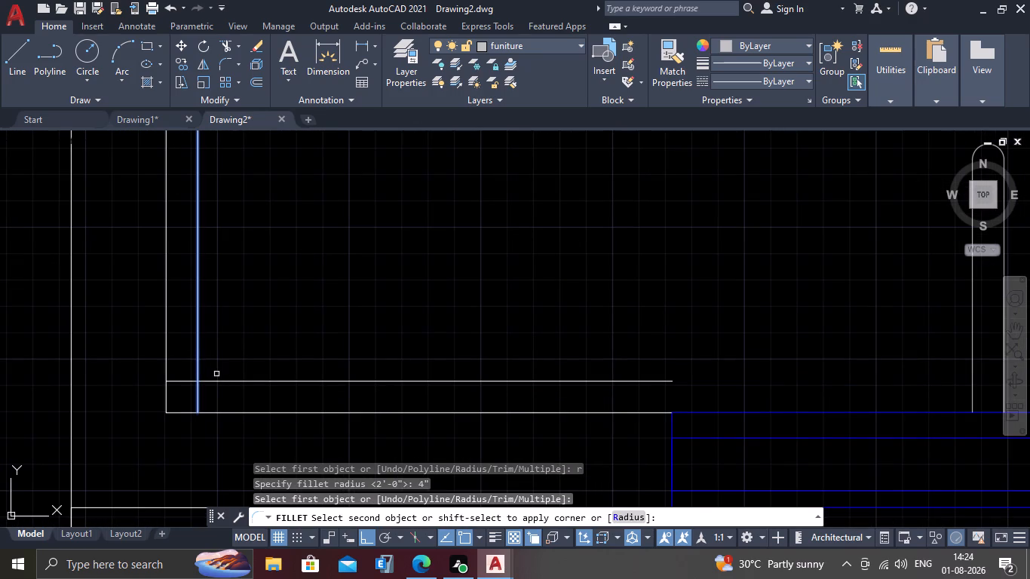
pyautogui.click(219, 380)
# Fillet the two offset lines at the left front room's rear-left corner with a 4" radius.
pyautogui.scroll(-3, 201, 394)
pyautogui.scroll(-3, 256, 252)
pyautogui.moveTo(252, 229); pyautogui.dragTo(264, 271, button='middle')
pyautogui.scroll(6, 256, 235)
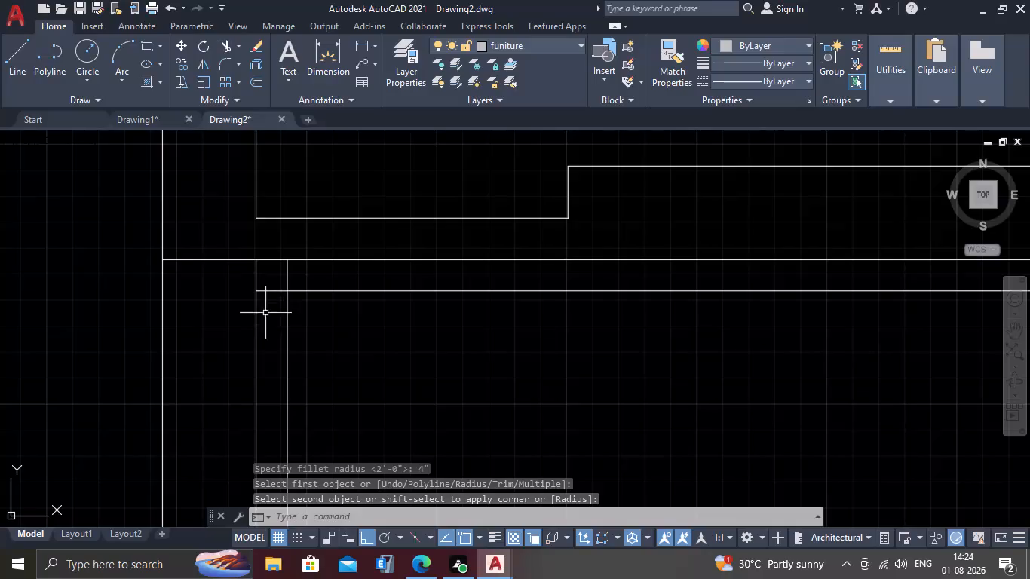
pyautogui.press('Return')
pyautogui.click(288, 316)
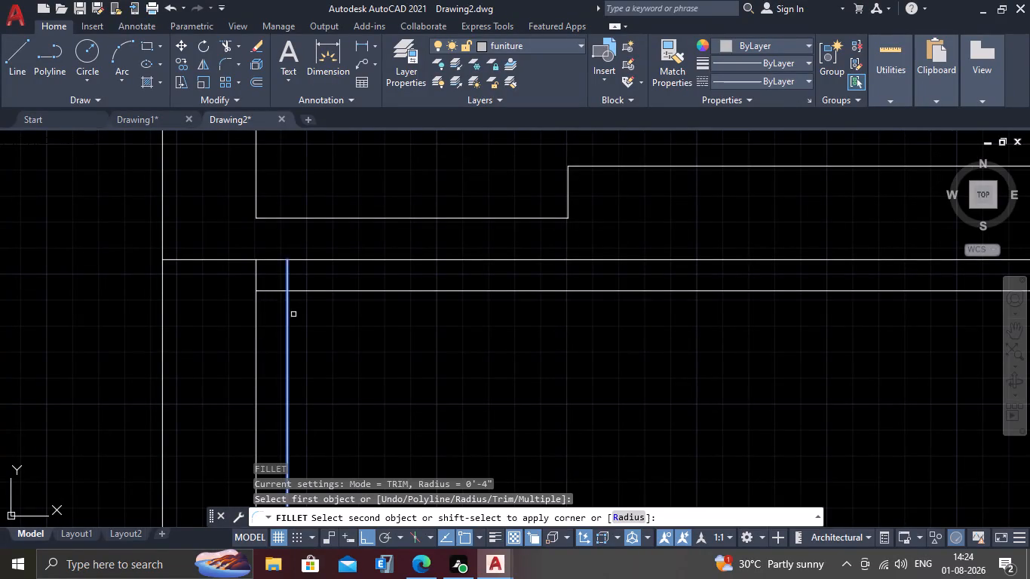
pyautogui.click(302, 290)
# Fillet the rear offset line into the near side of the rear rounded partition stub with a 4" radius.
pyautogui.scroll(-1, 293, 296)
pyautogui.scroll(1, 293, 296)
pyautogui.scroll(-1, 293, 296)
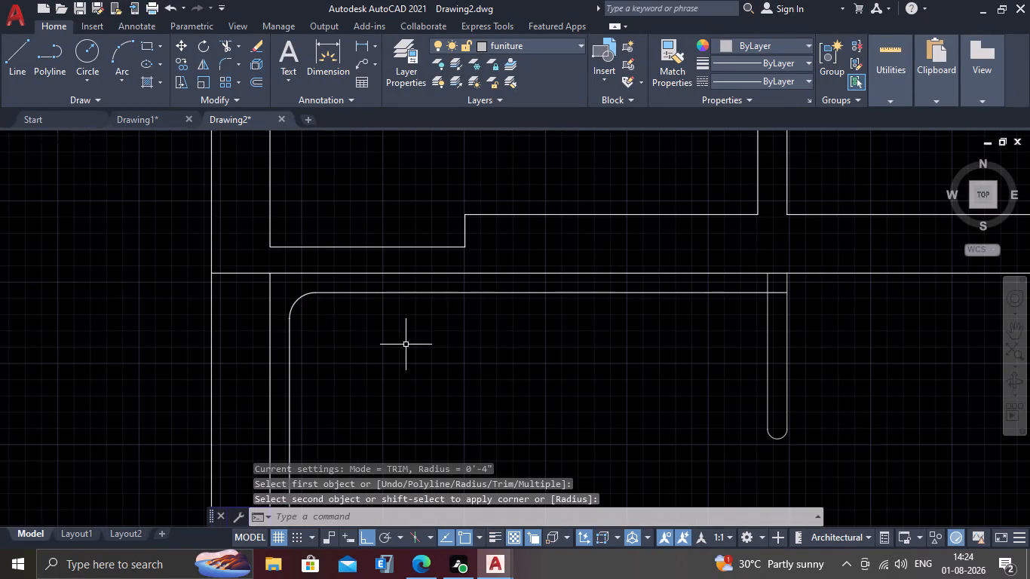
pyautogui.press('Return')
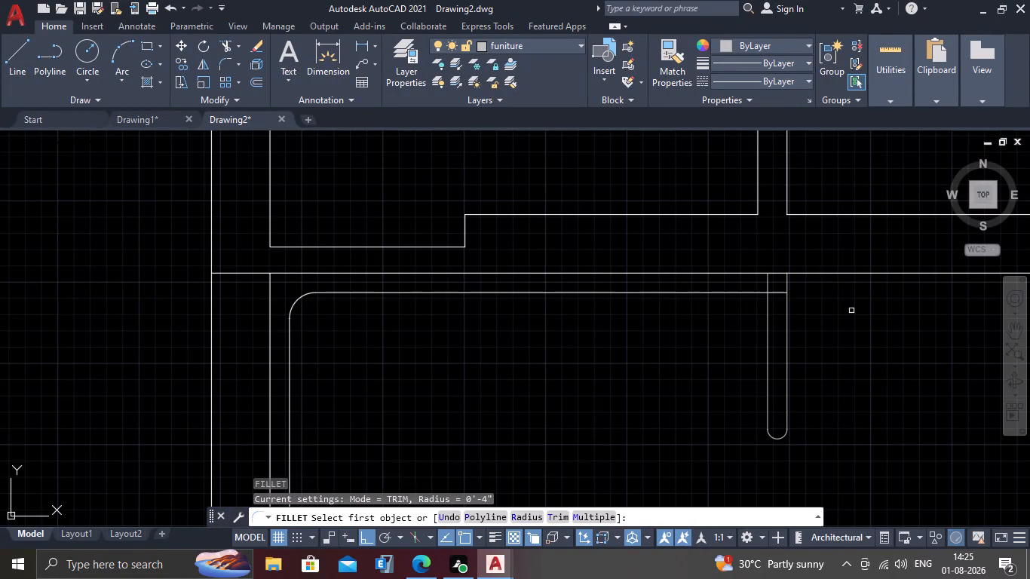
pyautogui.scroll(2, 799, 282)
pyautogui.click(682, 309)
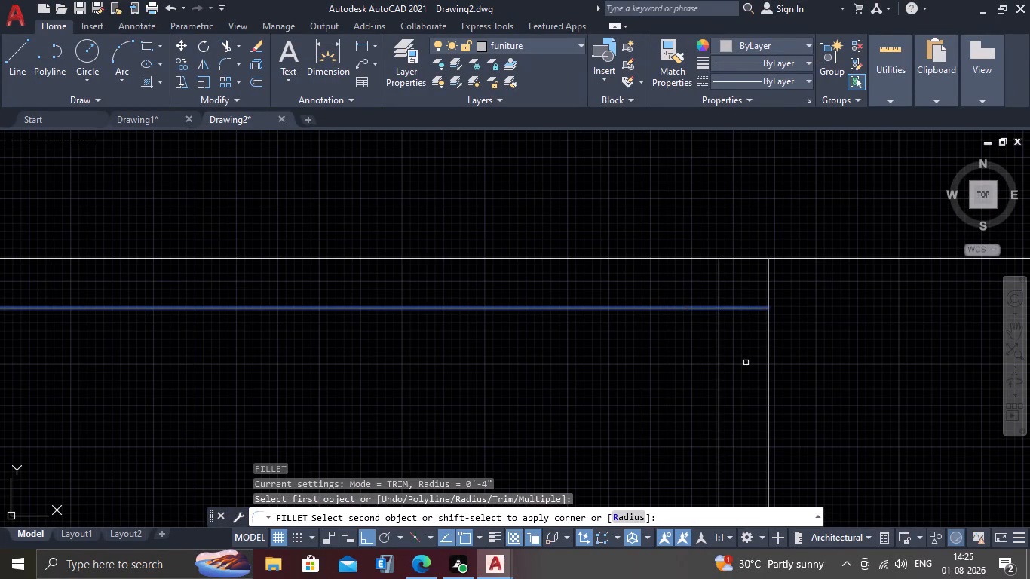
pyautogui.click(717, 371)
# Extend the left front room's front offset line across the window to the near side of the front rounded stub.
pyautogui.scroll(-2, 659, 362)
pyautogui.scroll(1, 659, 362)
pyautogui.scroll(-4, 631, 381)
pyautogui.moveTo(605, 399); pyautogui.dragTo(604, 394, button='middle')
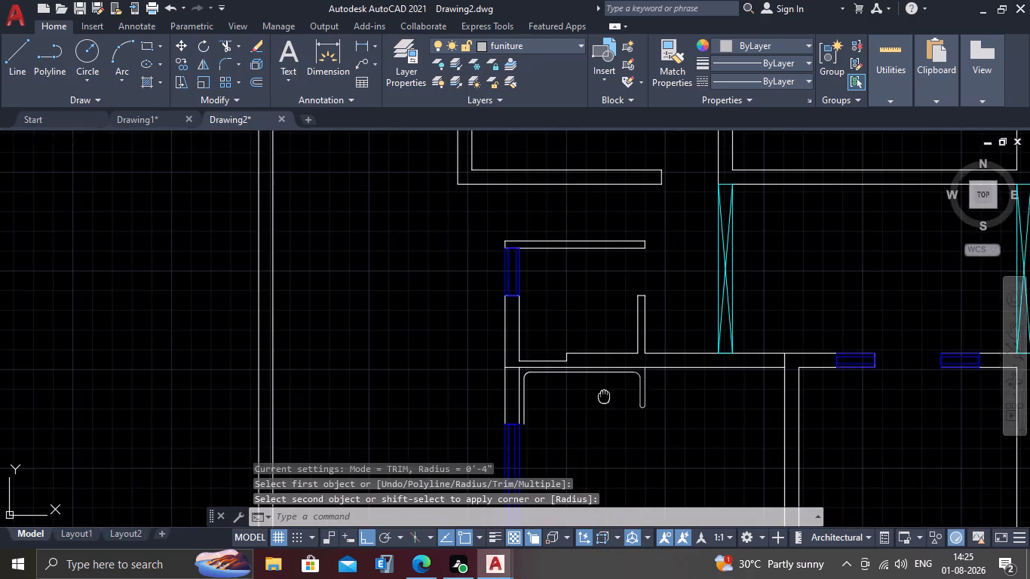
pyautogui.moveTo(604, 394); pyautogui.dragTo(535, 82, button='middle')
pyautogui.scroll(-1, 516, 60)
pyautogui.scroll(2, 561, 240)
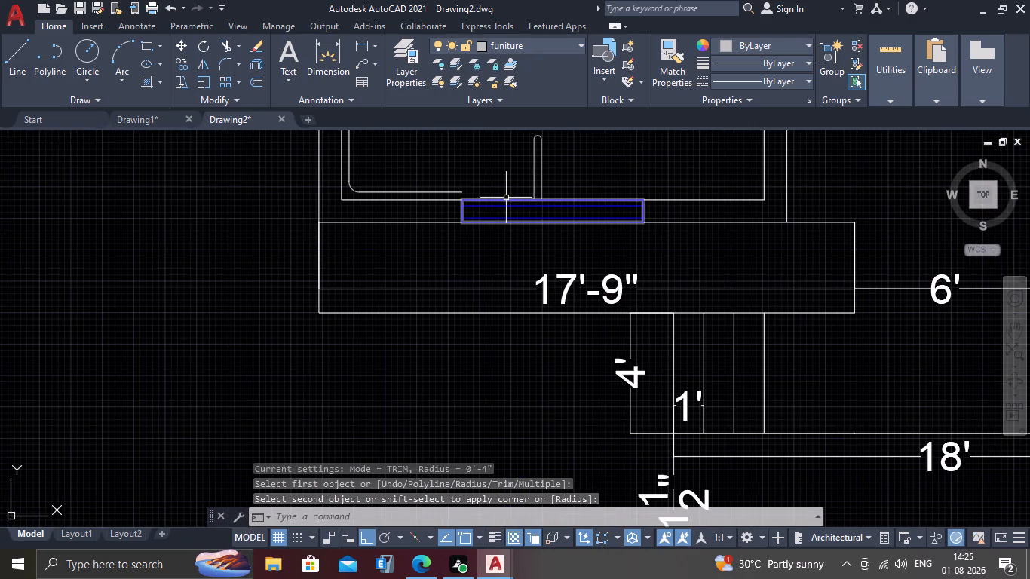
pyautogui.press('Escape')
pyautogui.scroll(2, 489, 179)
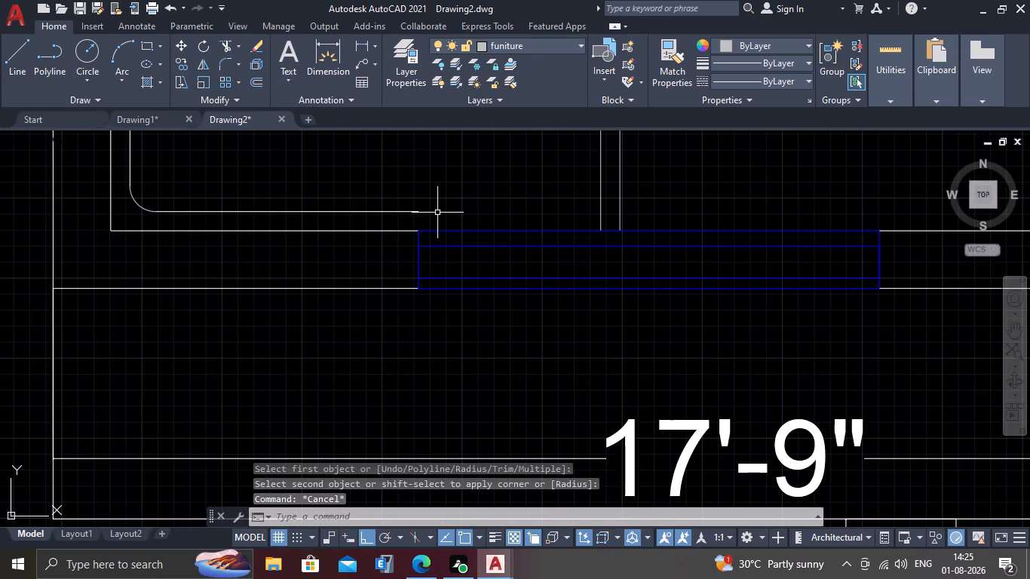
pyautogui.write('ex')
pyautogui.press('Return')
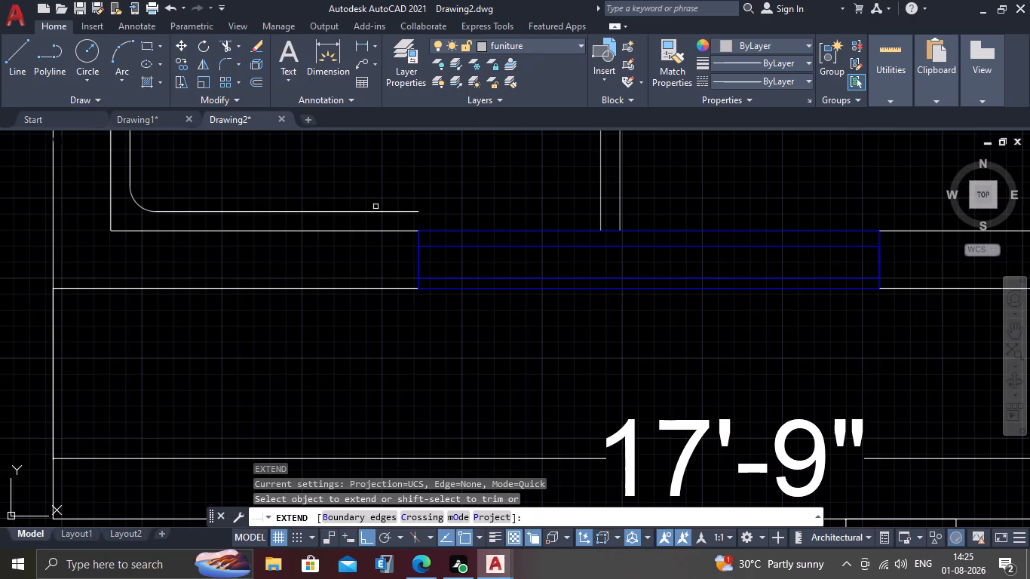
pyautogui.click(376, 213)
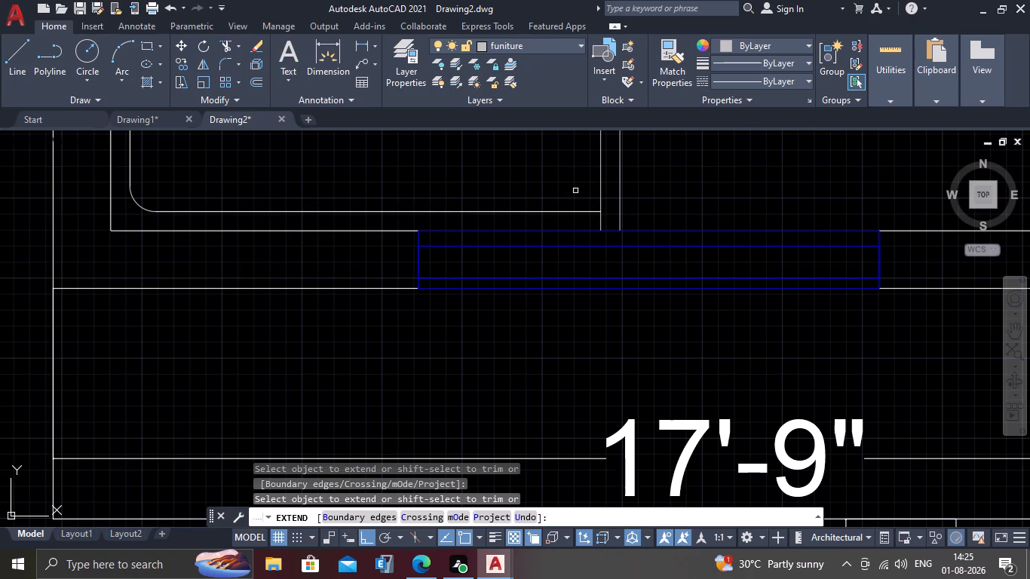
pyautogui.press('Escape')
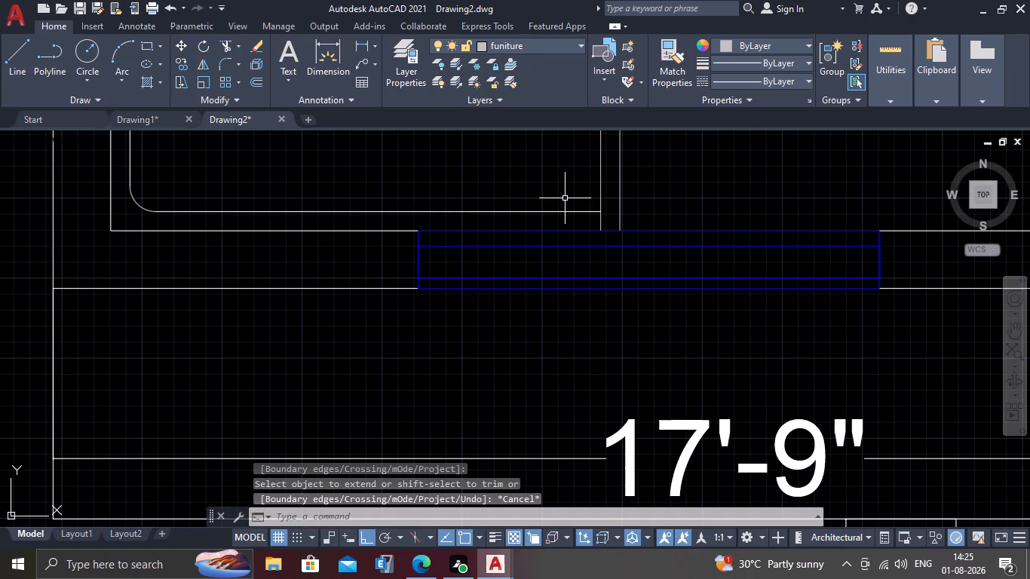
# Fillet the extended front offset line into the near side of the front rounded stub with a 4" radius.
pyautogui.press('f')
pyautogui.press('Return')
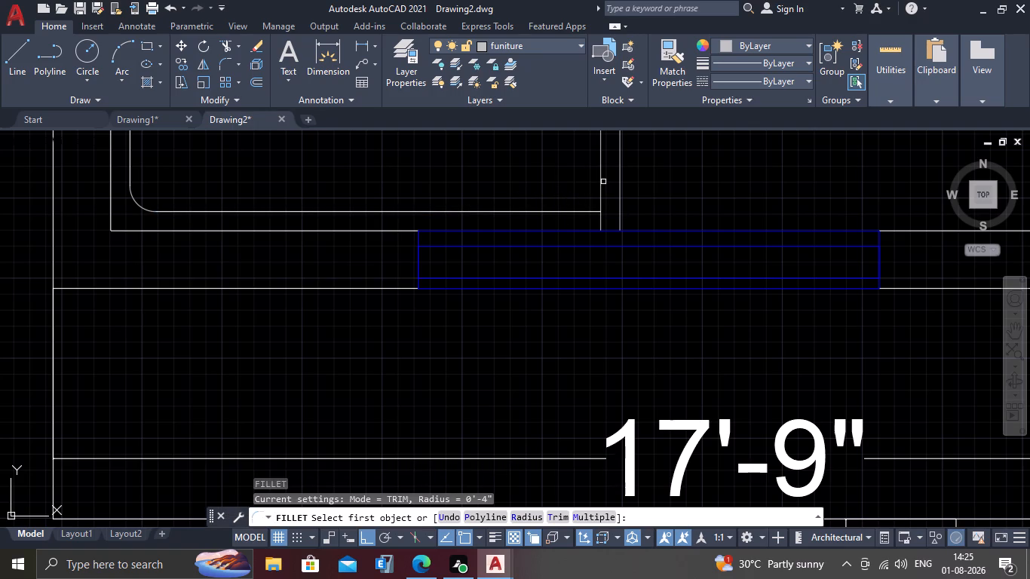
pyautogui.click(603, 182)
pyautogui.click(599, 184)
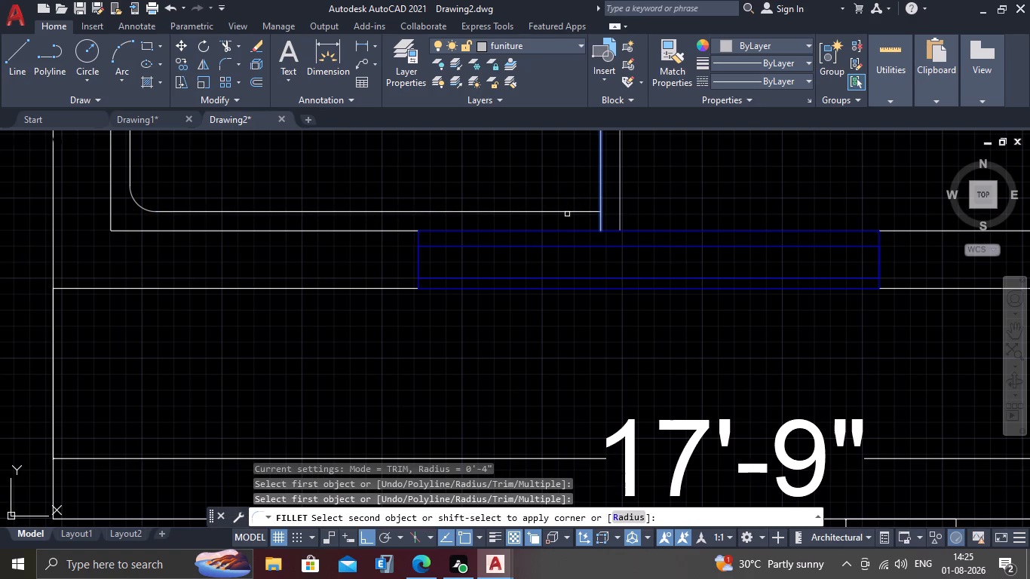
pyautogui.click(571, 212)
# Extend the left wall's offset line past the side window so it runs between the room's rear and front rounded corners.
pyautogui.scroll(-3, 559, 191)
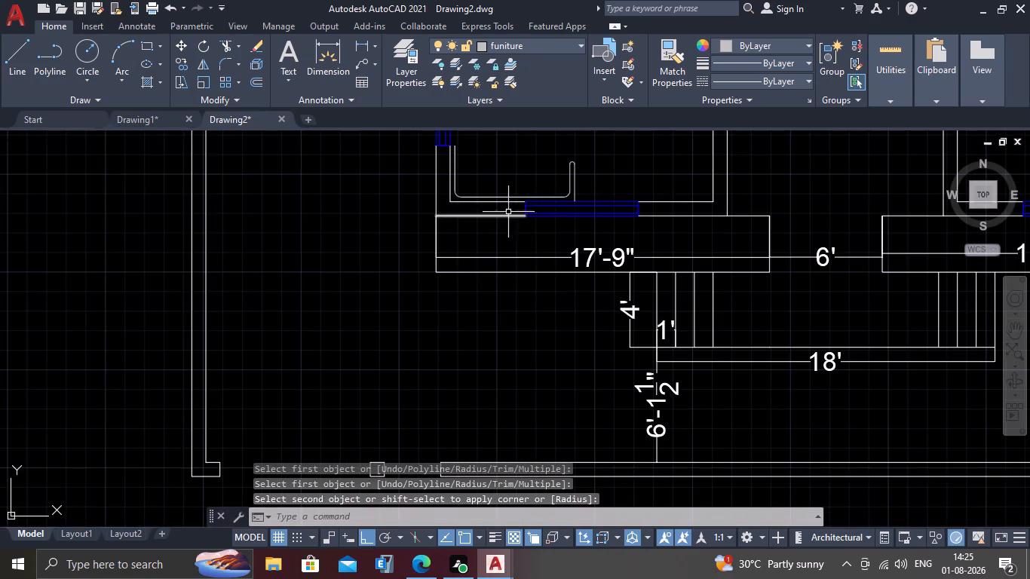
pyautogui.scroll(-2, 497, 195)
pyautogui.moveTo(495, 181); pyautogui.dragTo(498, 228, button='middle')
pyautogui.press('Escape')
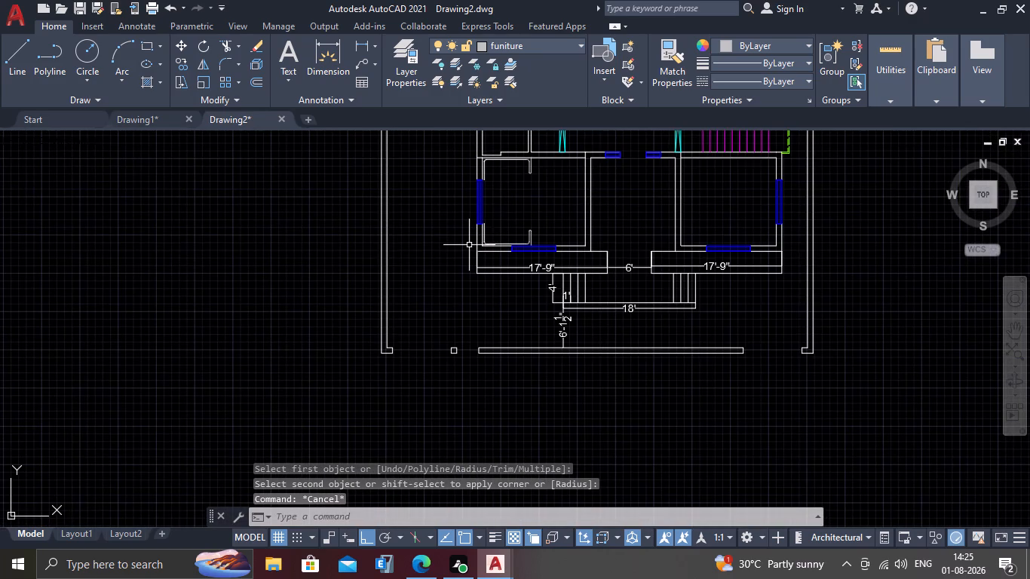
pyautogui.write('ex')
pyautogui.press('Return')
pyautogui.scroll(2, 467, 246)
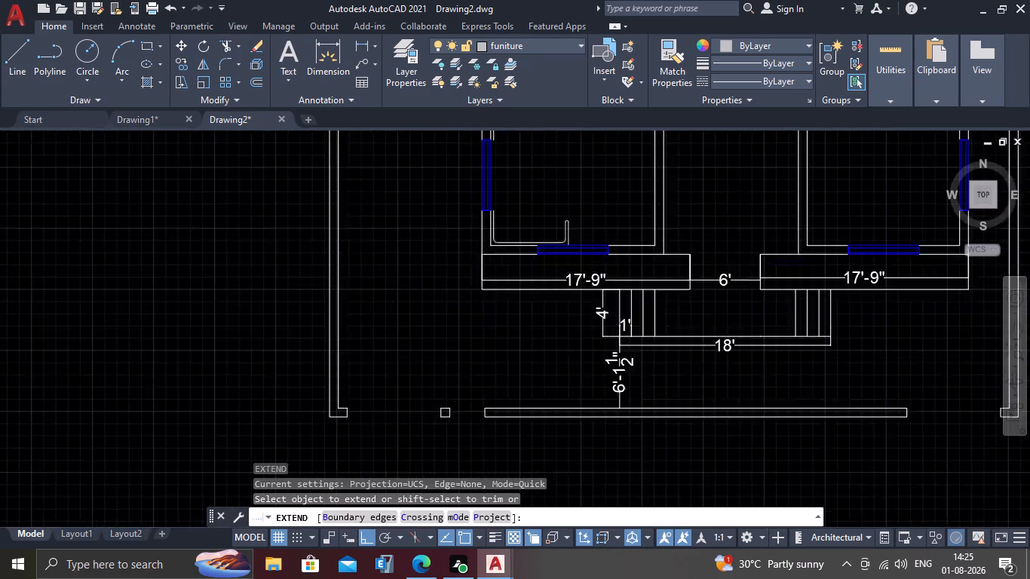
pyautogui.scroll(1, 467, 246)
pyautogui.click(531, 197)
pyautogui.scroll(1, 536, 190)
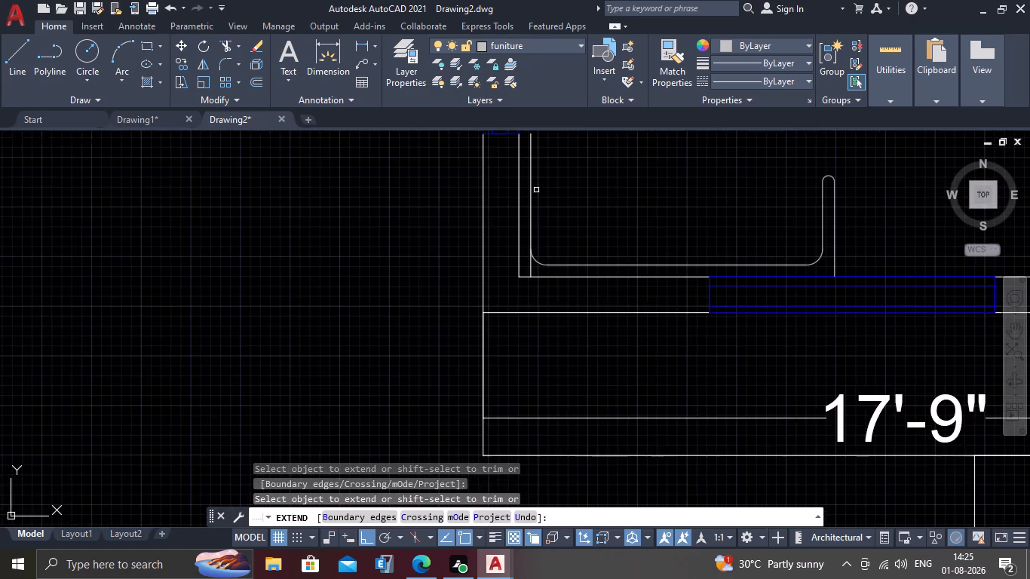
pyautogui.moveTo(535, 207); pyautogui.dragTo(505, 360, button='middle')
pyautogui.scroll(-3, 526, 271)
pyautogui.scroll(2, 512, 181)
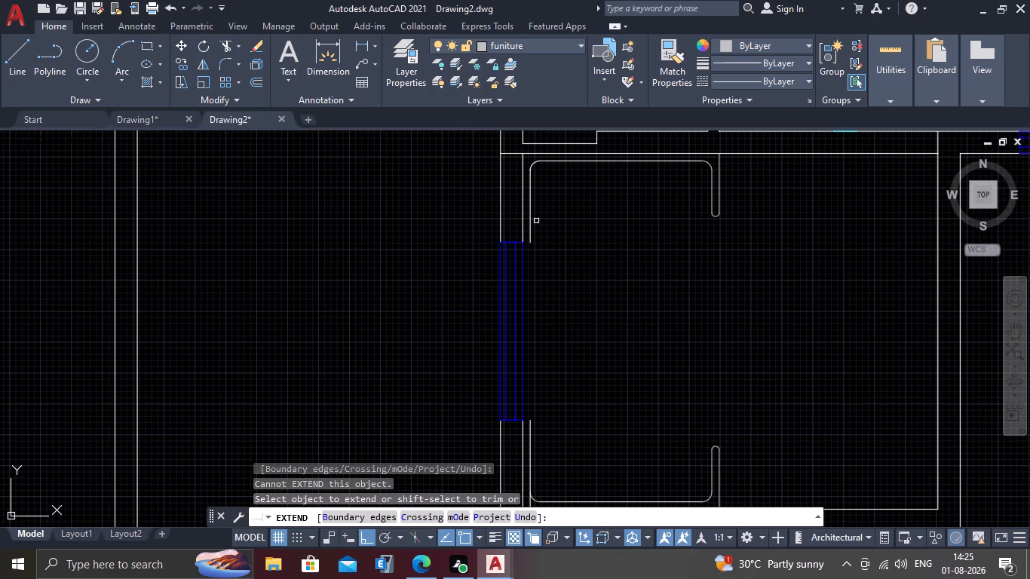
pyautogui.click(532, 234)
pyautogui.press('Escape')
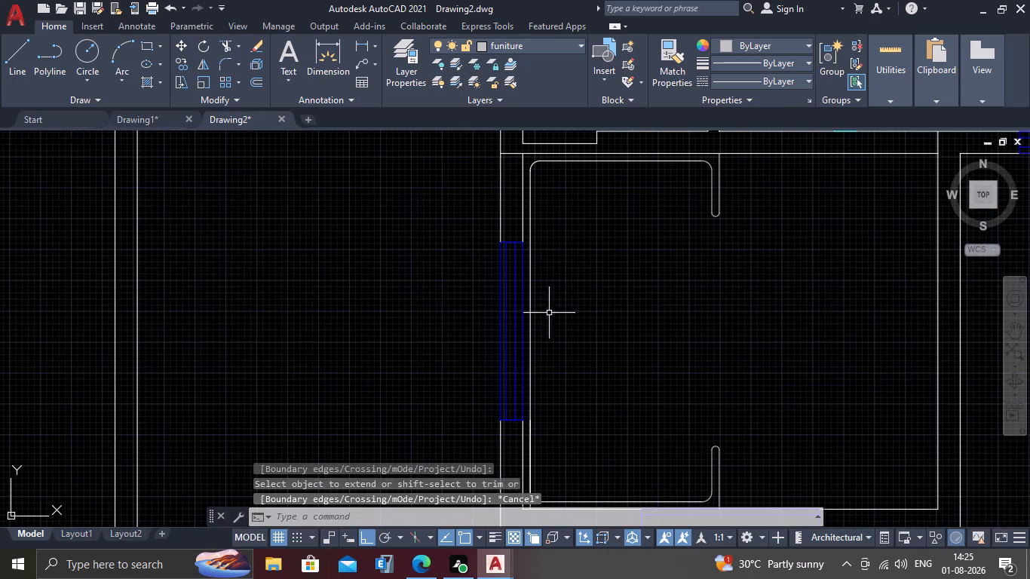
# Delete the leftover vertical offset line that overshoots the rounded front-left corner of the left front room.
pyautogui.moveTo(532, 329); pyautogui.dragTo(526, 153, button='middle')
pyautogui.scroll(3, 563, 348)
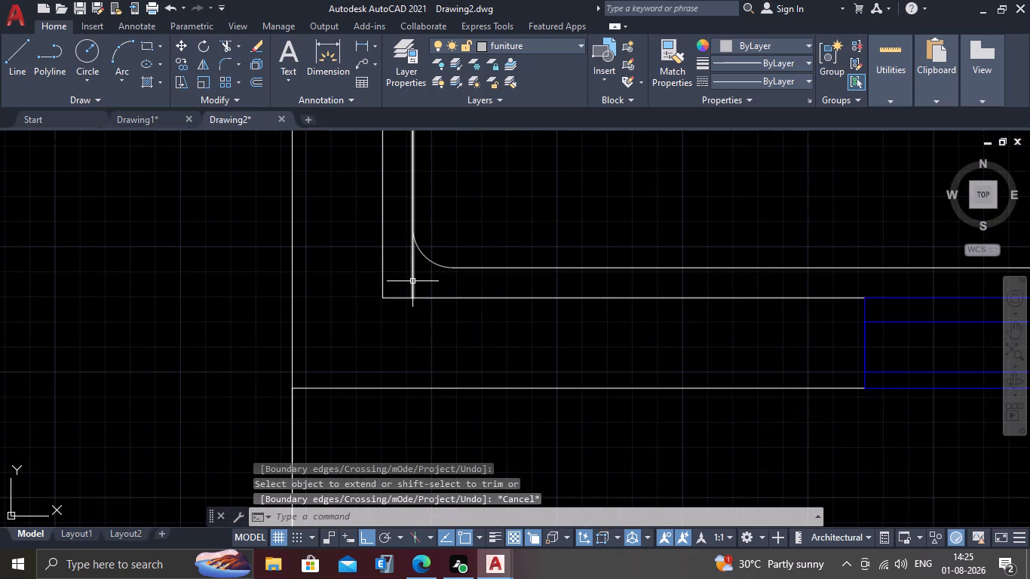
pyautogui.click(412, 281)
pyautogui.press('Delete')
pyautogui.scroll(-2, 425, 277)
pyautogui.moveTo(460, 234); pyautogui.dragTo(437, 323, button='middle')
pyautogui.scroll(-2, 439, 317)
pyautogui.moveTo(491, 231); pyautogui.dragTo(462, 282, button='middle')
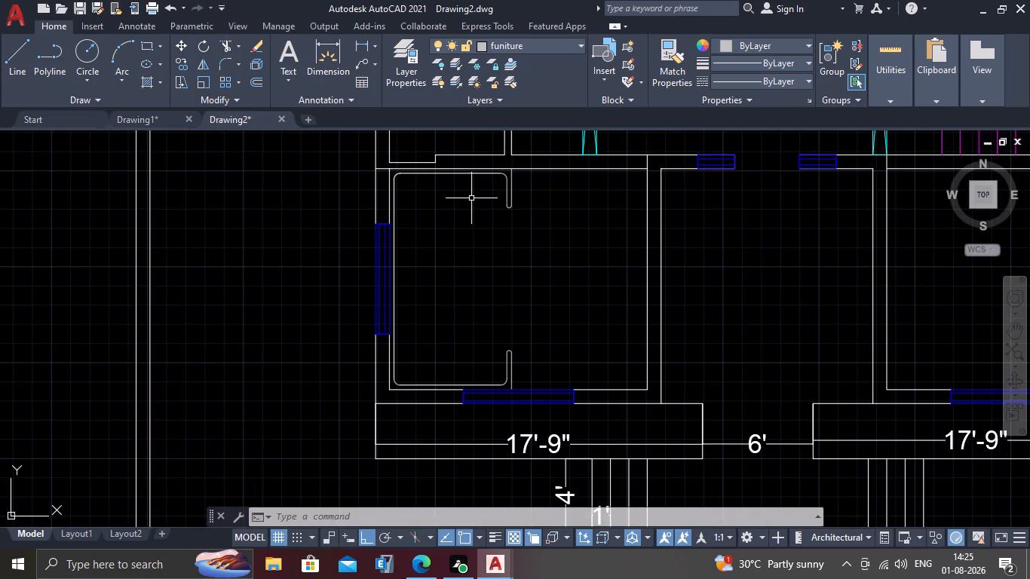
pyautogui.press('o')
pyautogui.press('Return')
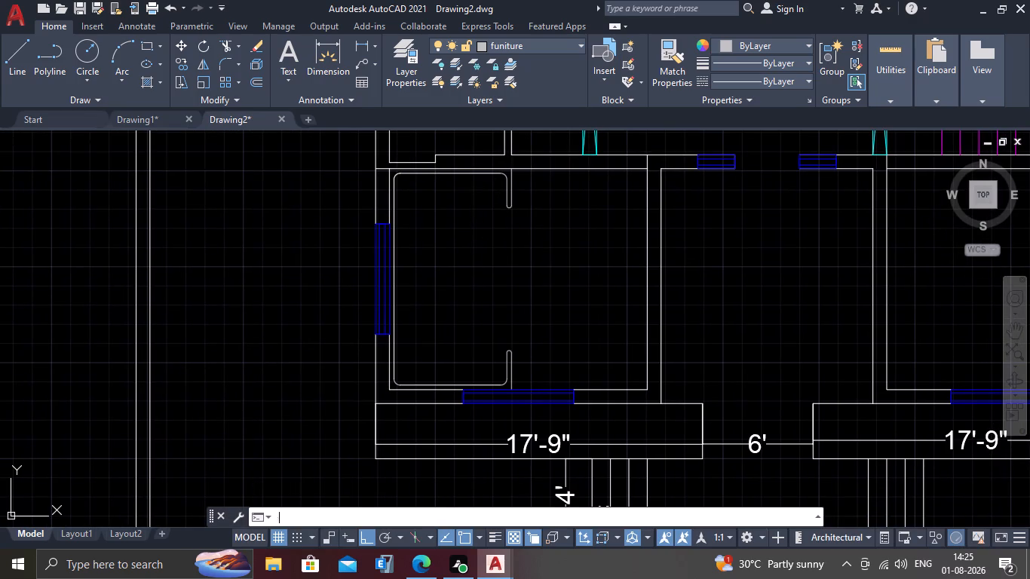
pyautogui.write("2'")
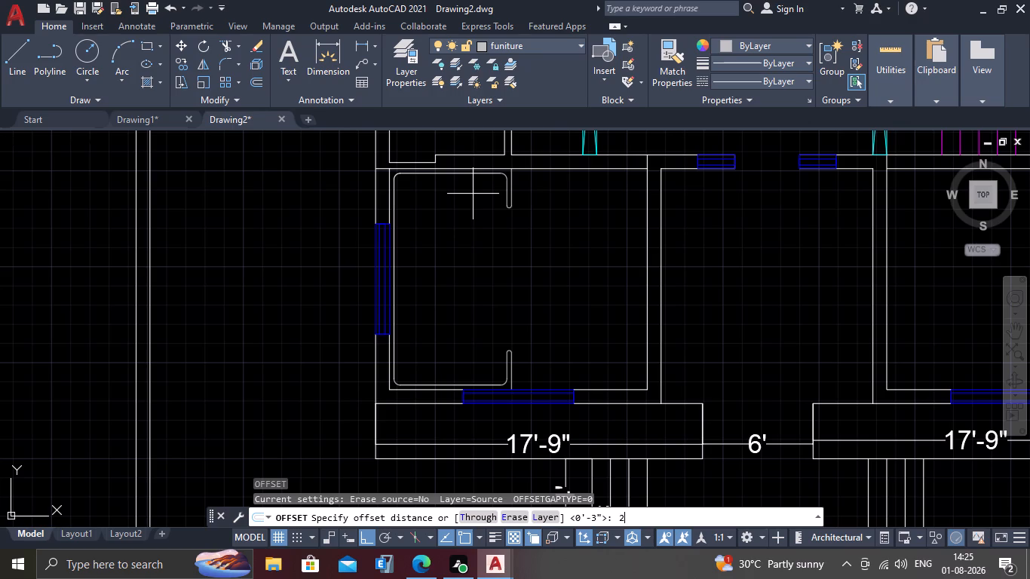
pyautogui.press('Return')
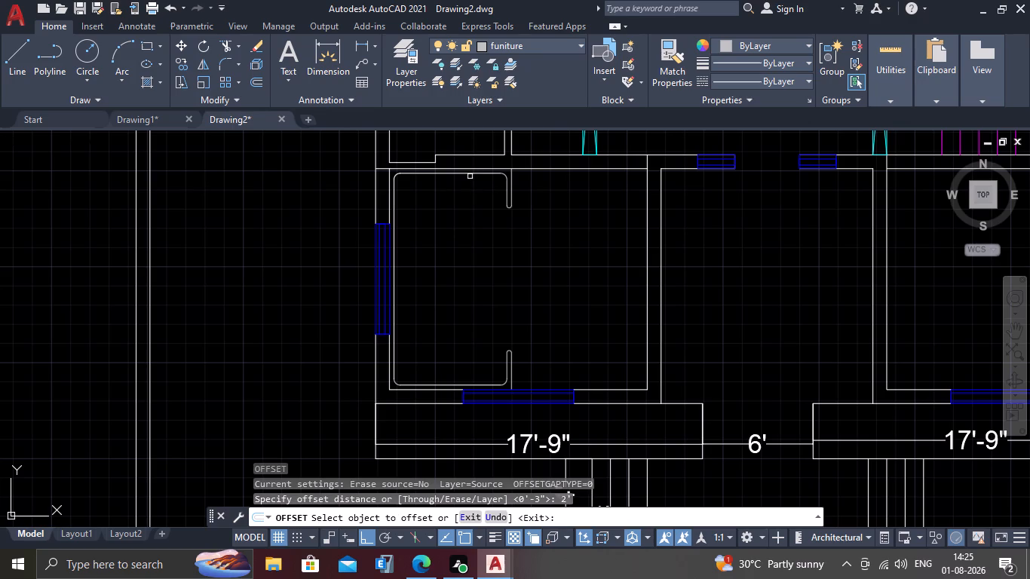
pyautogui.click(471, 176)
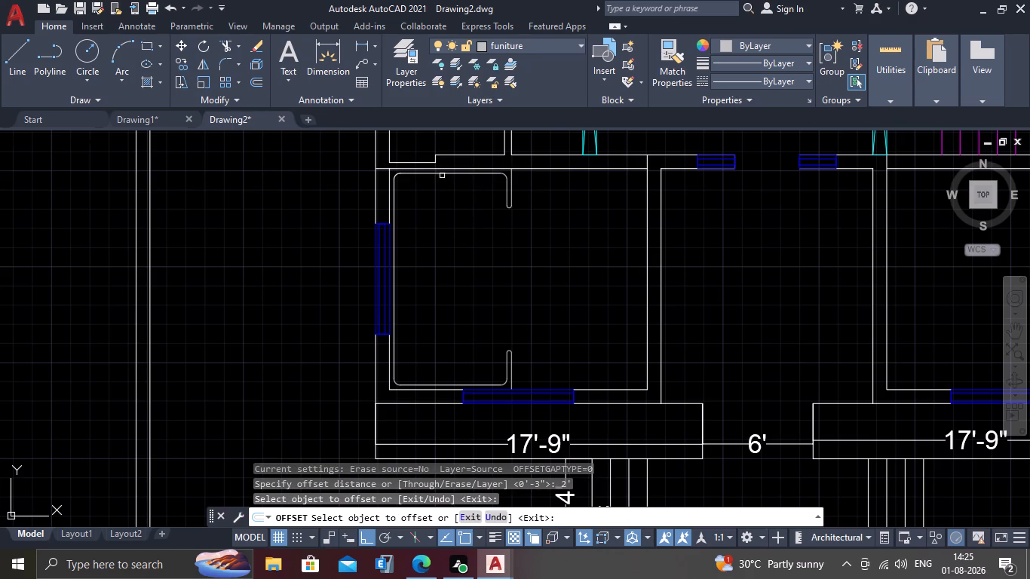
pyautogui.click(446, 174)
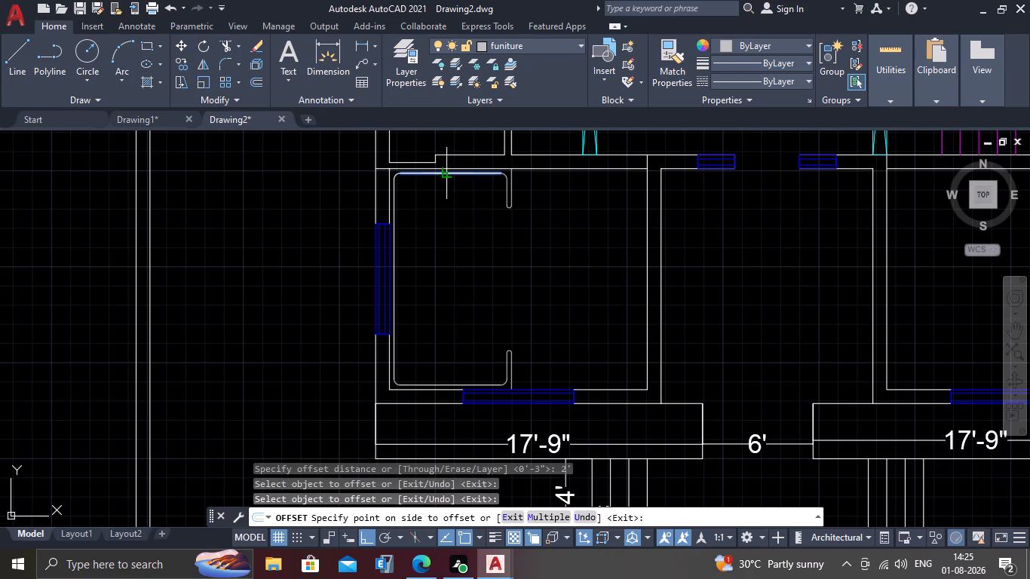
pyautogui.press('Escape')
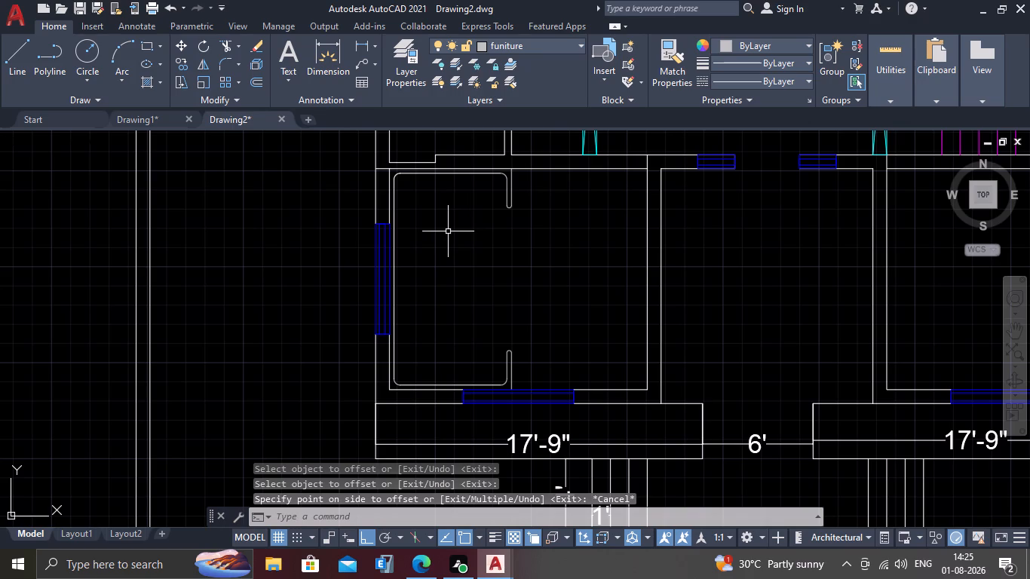
# Offset the rear, left and front lines of the rounded outline 1'5" inward in the left front room.
pyautogui.press('o')
pyautogui.press('Return')
pyautogui.write('1\'5"')
pyautogui.press('Return')
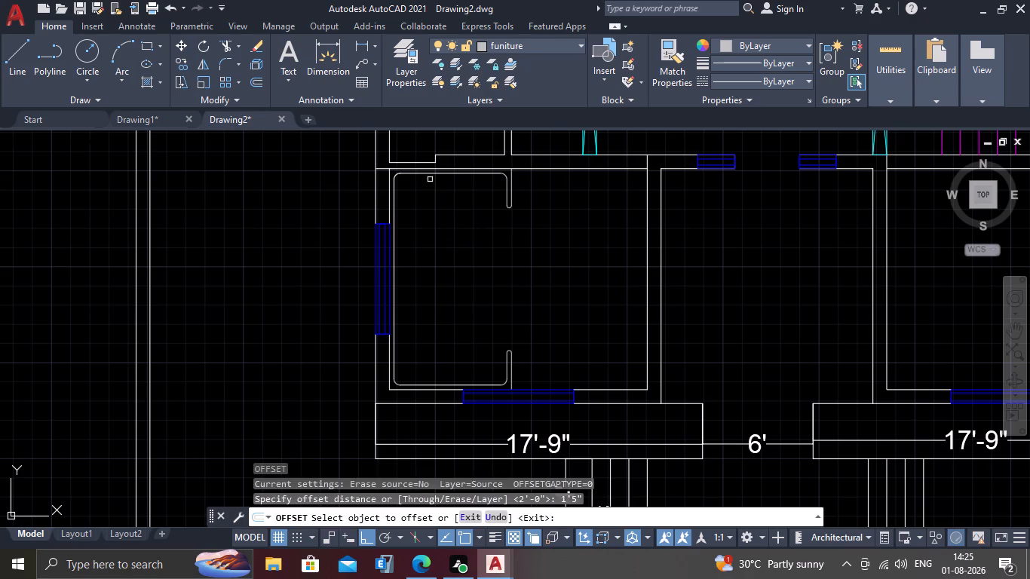
pyautogui.scroll(2, 430, 179)
pyautogui.click(442, 163)
pyautogui.click(458, 222)
pyautogui.scroll(-2, 440, 250)
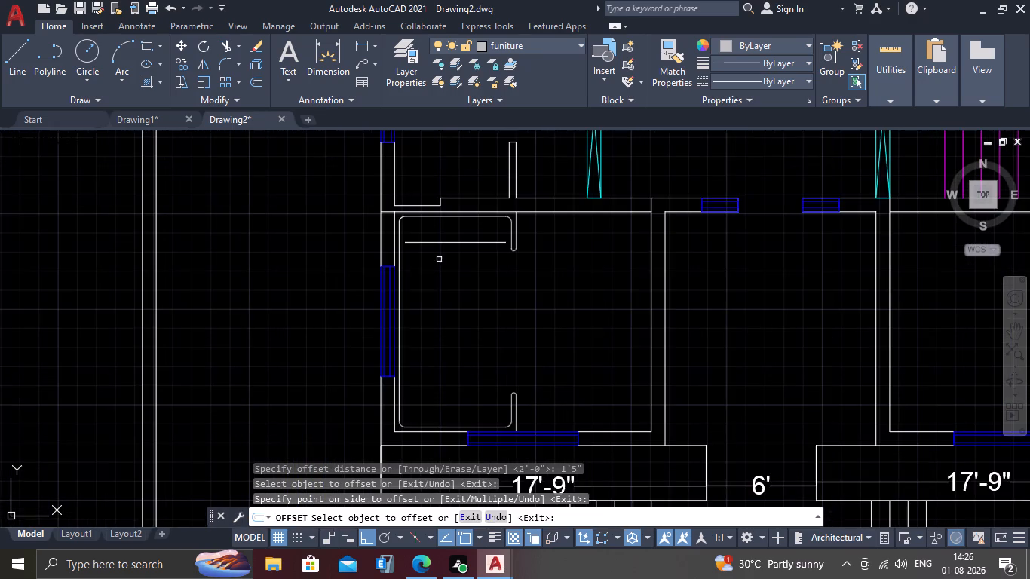
pyautogui.moveTo(437, 307); pyautogui.dragTo(431, 236, button='middle')
pyautogui.moveTo(391, 283); pyautogui.dragTo(400, 283)
pyautogui.moveTo(458, 287); pyautogui.dragTo(467, 291)
pyautogui.click(432, 356)
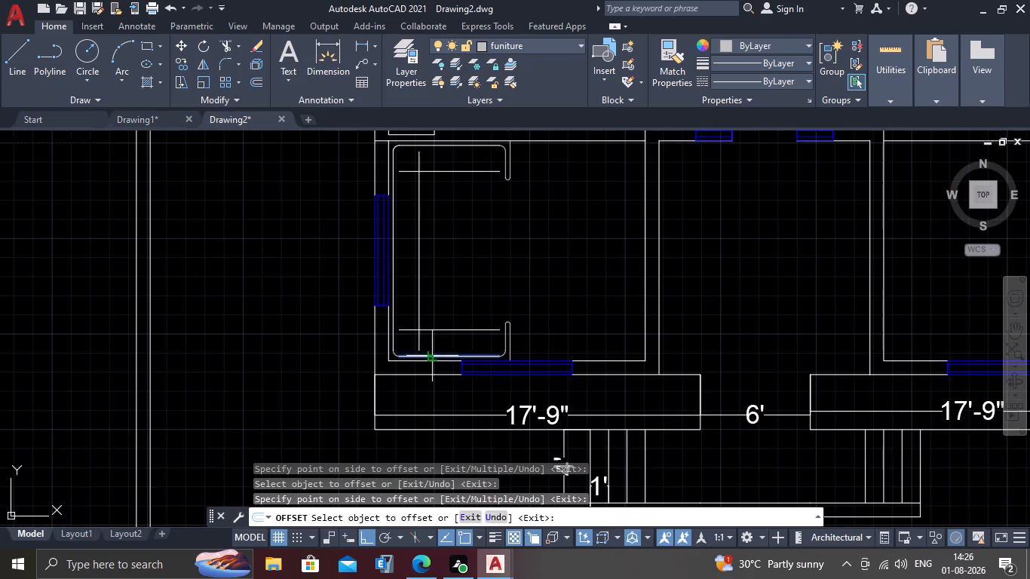
pyautogui.click(440, 315)
pyautogui.press('Escape')
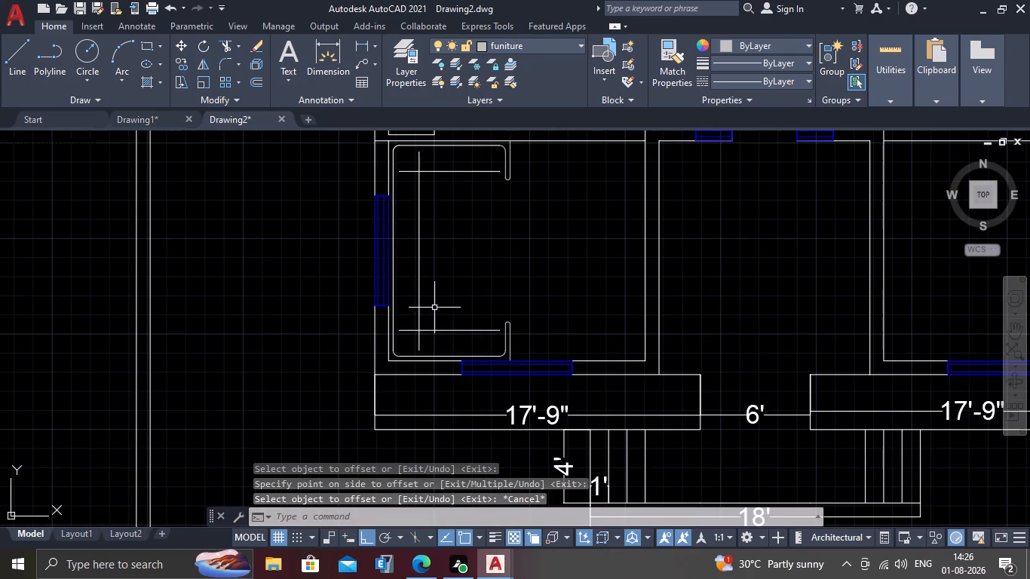
# Fillet the inner left and front offset lines at their front-left corner with a 4" radius.
pyautogui.moveTo(435, 305); pyautogui.dragTo(437, 281, button='middle')
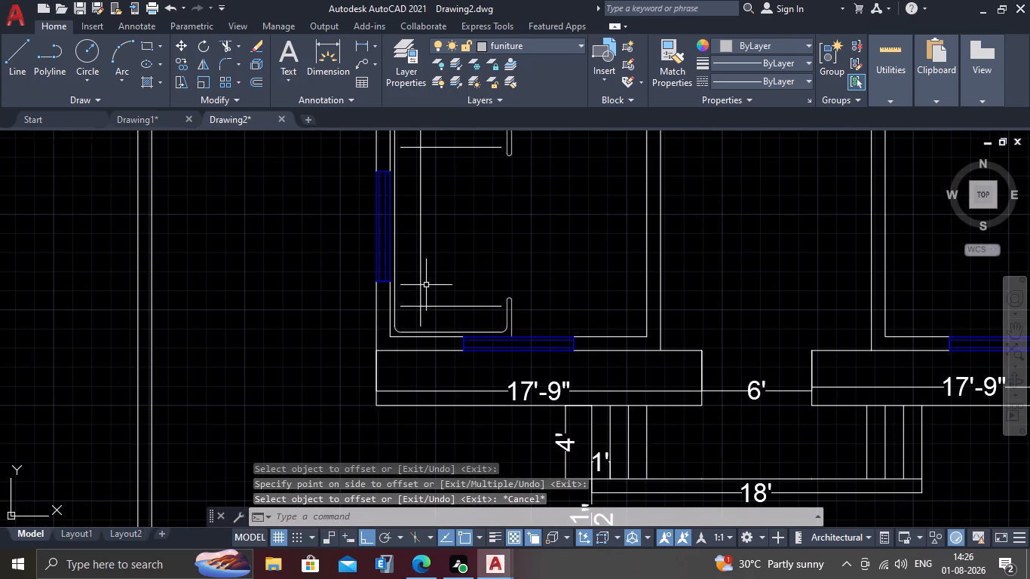
pyautogui.press('f')
pyautogui.press('Return')
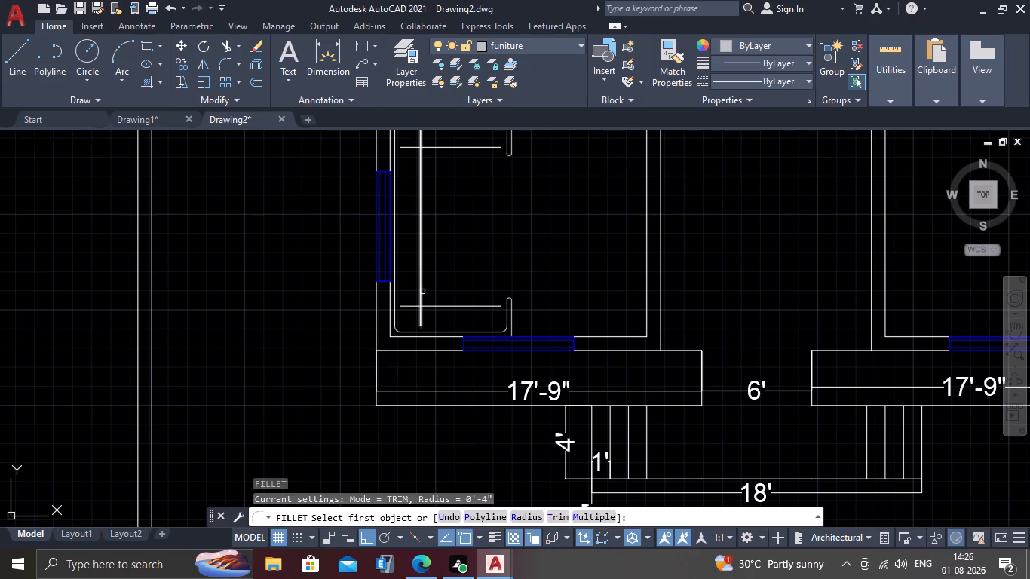
pyautogui.click(422, 292)
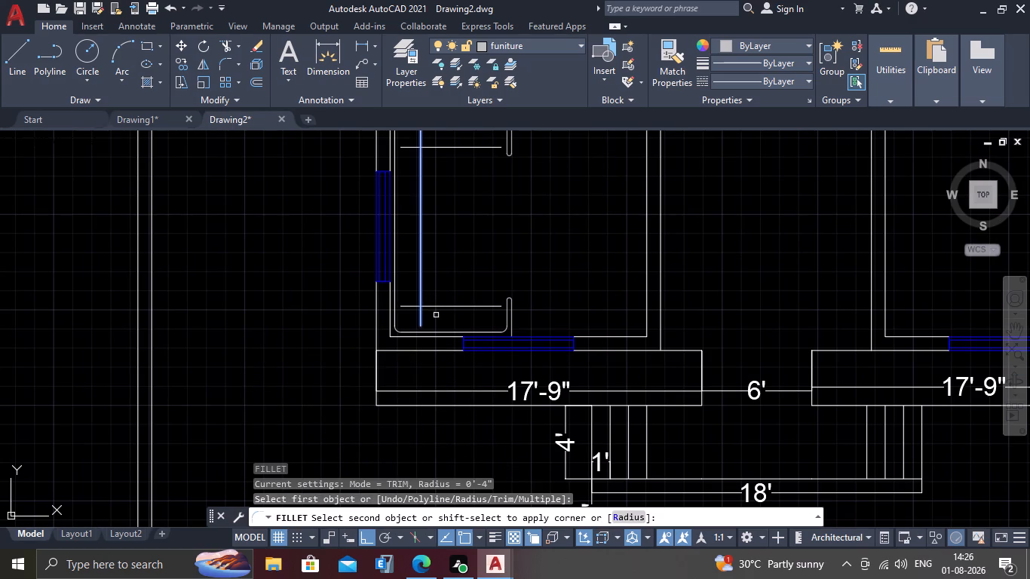
pyautogui.click(431, 307)
pyautogui.scroll(-1, 436, 255)
pyautogui.scroll(2, 434, 199)
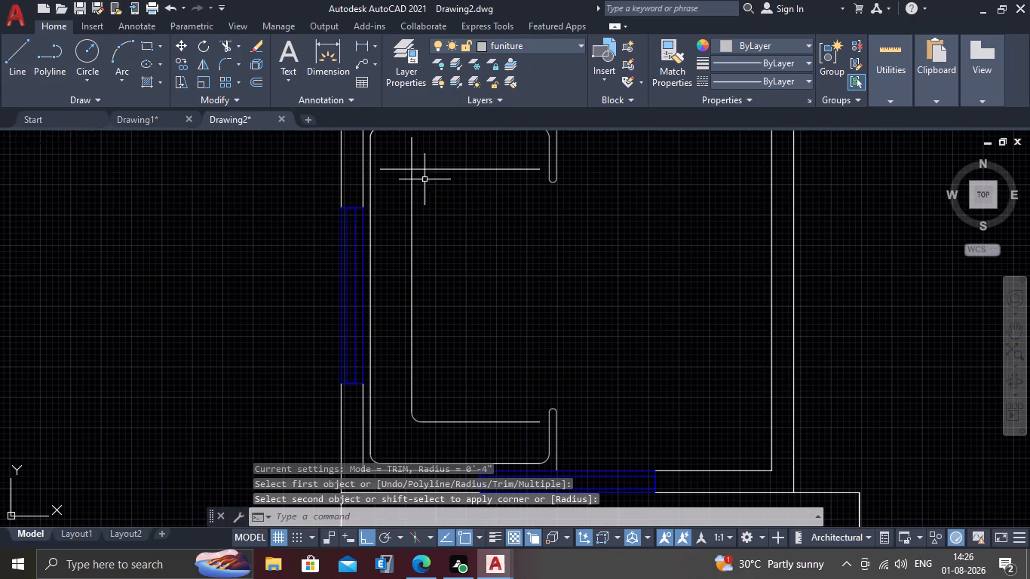
# Fillet the inner left and rear offset lines at their rear-left corner with a 4" radius.
pyautogui.press('Return')
pyautogui.click(429, 170)
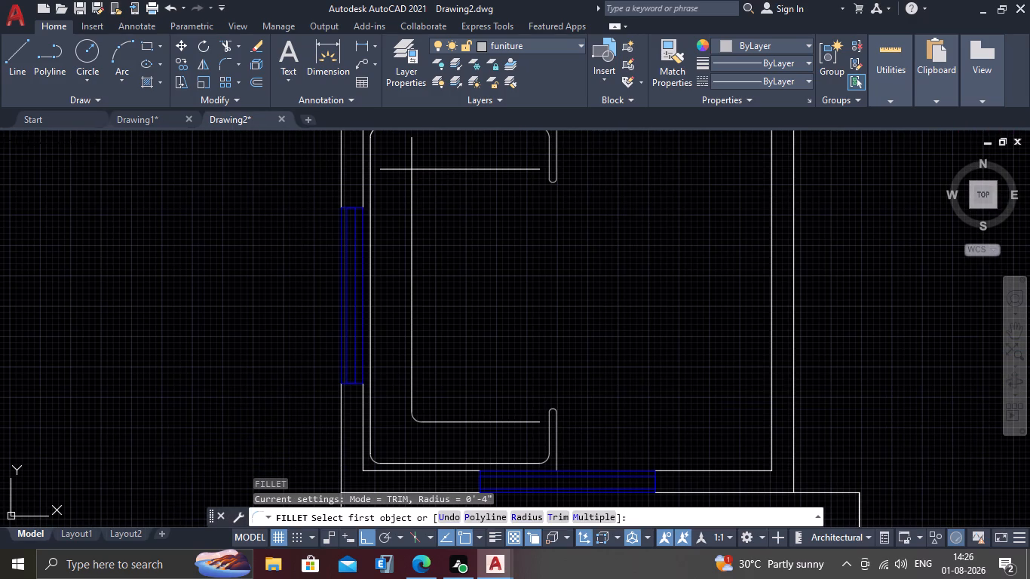
pyautogui.click(428, 169)
pyautogui.click(413, 188)
pyautogui.press('Return')
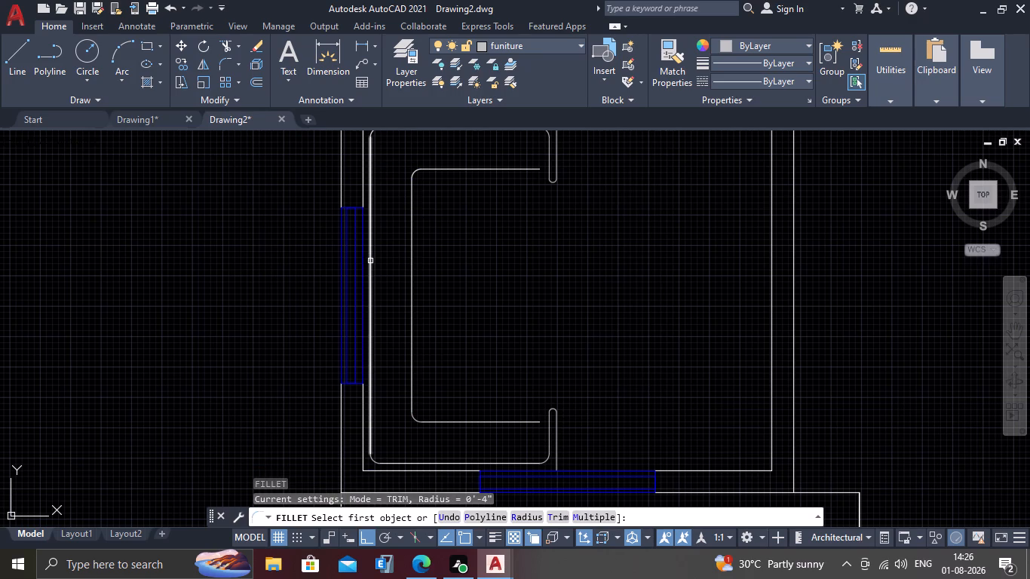
pyautogui.moveTo(370, 259); pyautogui.dragTo(363, 231, button='middle')
pyautogui.scroll(1, 363, 231)
pyautogui.press('Escape')
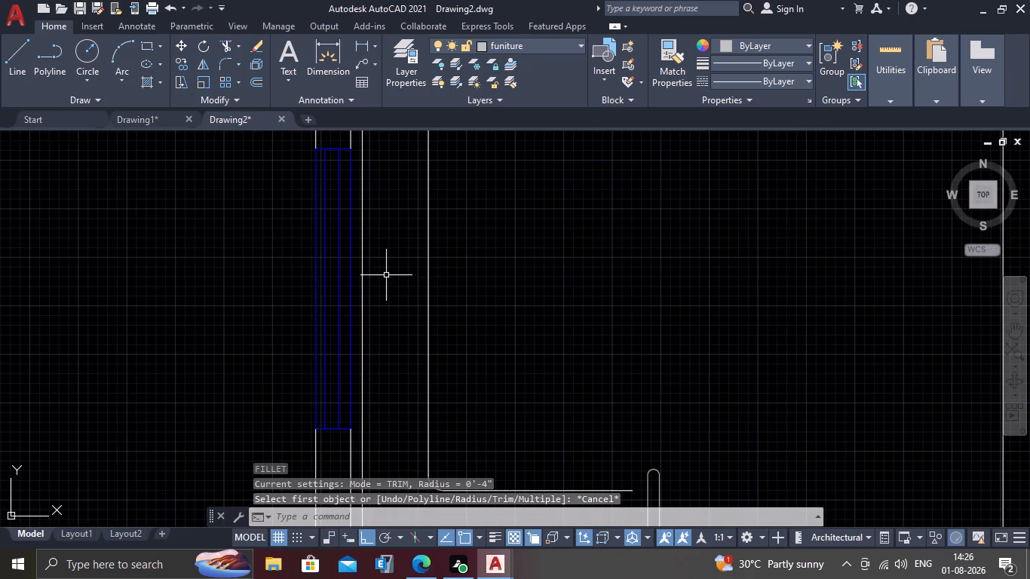
# Draw a horizontal line about 2'-3 1/2" long from the midpoint of the outer left seating line, crossing the inner line.
pyautogui.press('l')
pyautogui.press('Return')
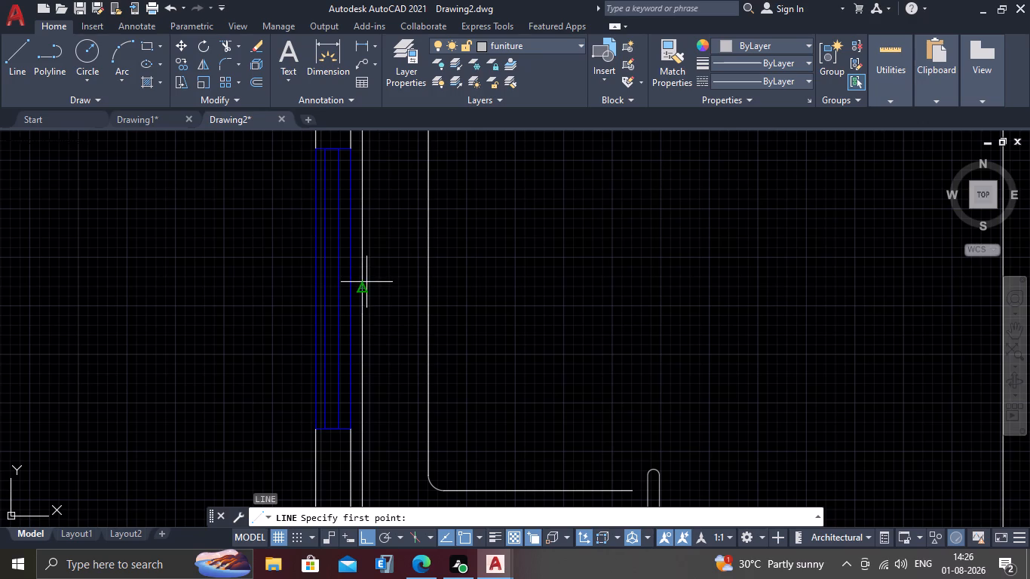
pyautogui.click(363, 286)
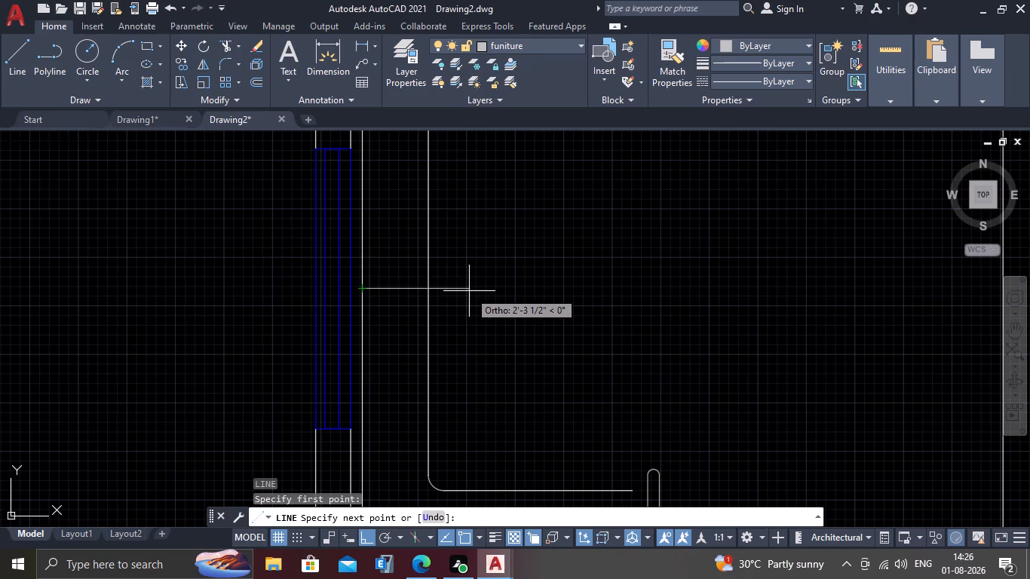
pyautogui.click(469, 291)
pyautogui.press('Escape')
# Offset the short horizontal line 1.5" to both its rear and front sides.
pyautogui.scroll(-1, 383, 305)
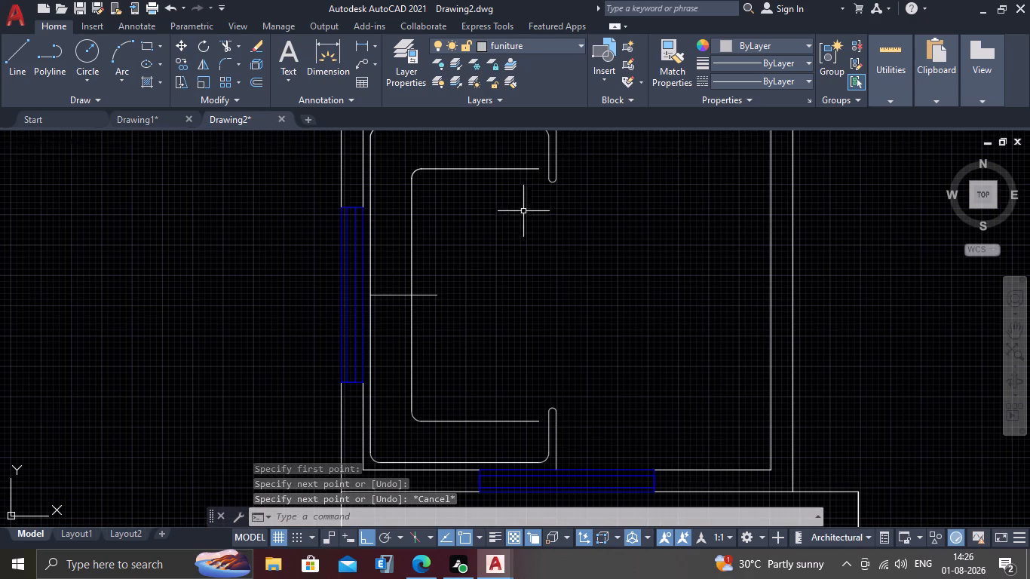
pyautogui.press('o')
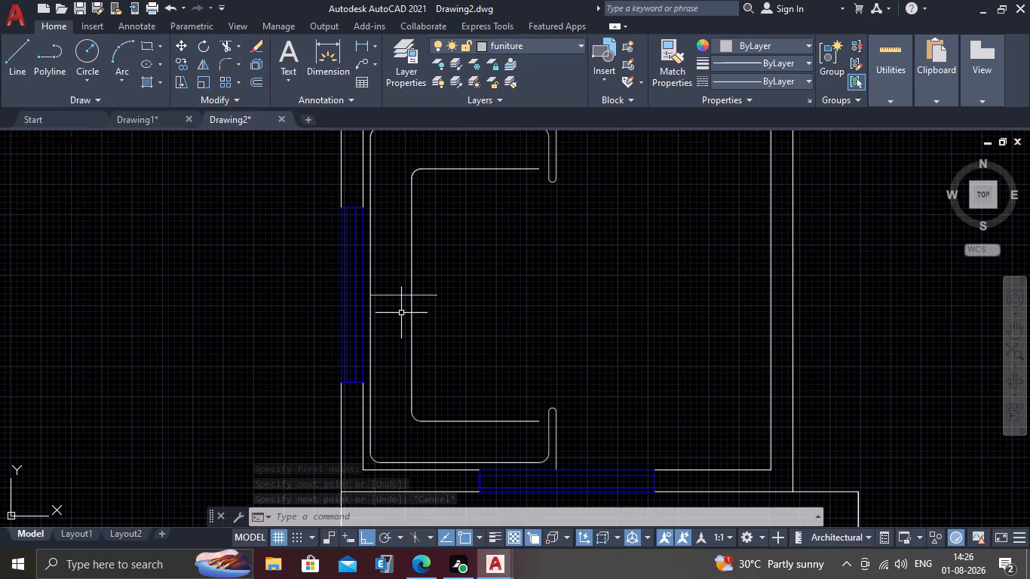
pyautogui.press('Return')
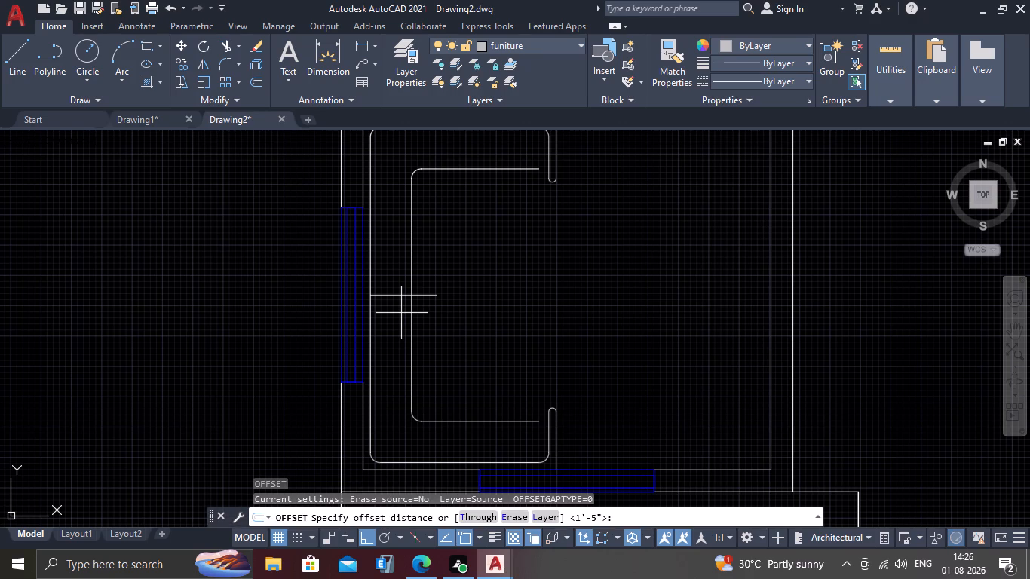
pyautogui.press('1')
pyautogui.write('.5"')
pyautogui.press('Return')
pyautogui.click(391, 294)
pyautogui.click(394, 253)
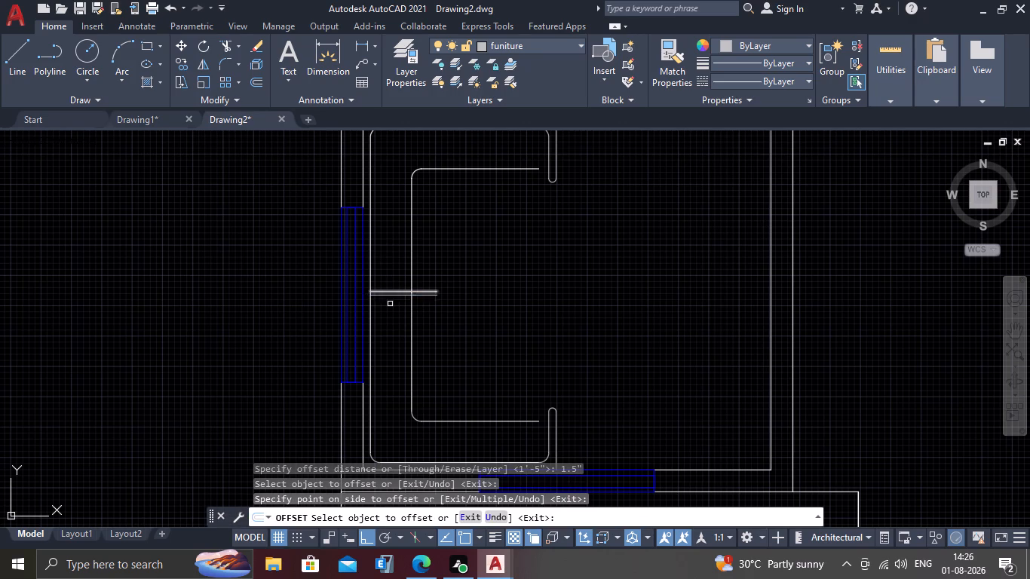
pyautogui.scroll(2, 391, 296)
pyautogui.click(387, 293)
pyautogui.click(388, 338)
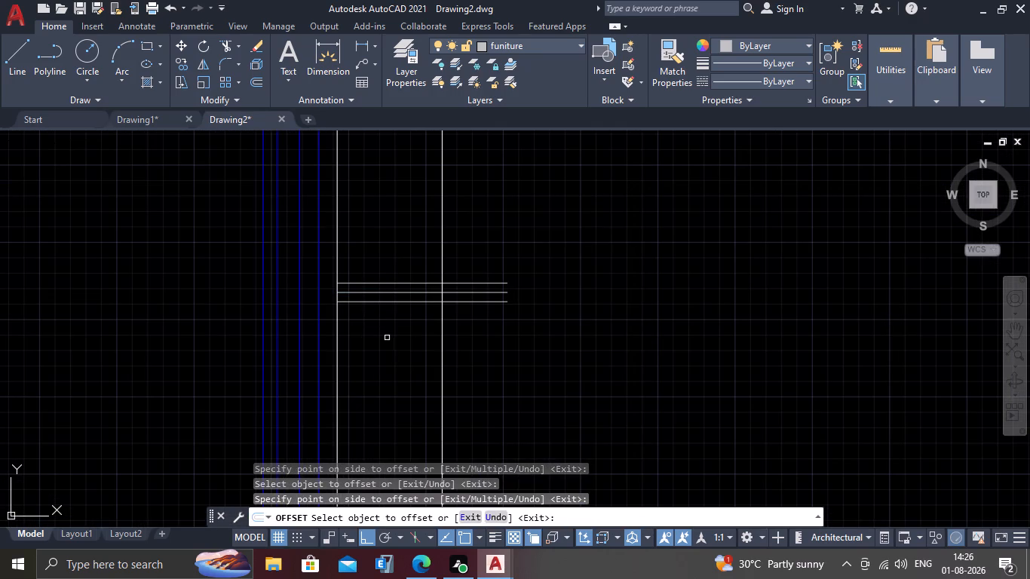
pyautogui.press('Escape')
# Delete the original middle line between the two horizontal offset lines.
pyautogui.click(390, 293)
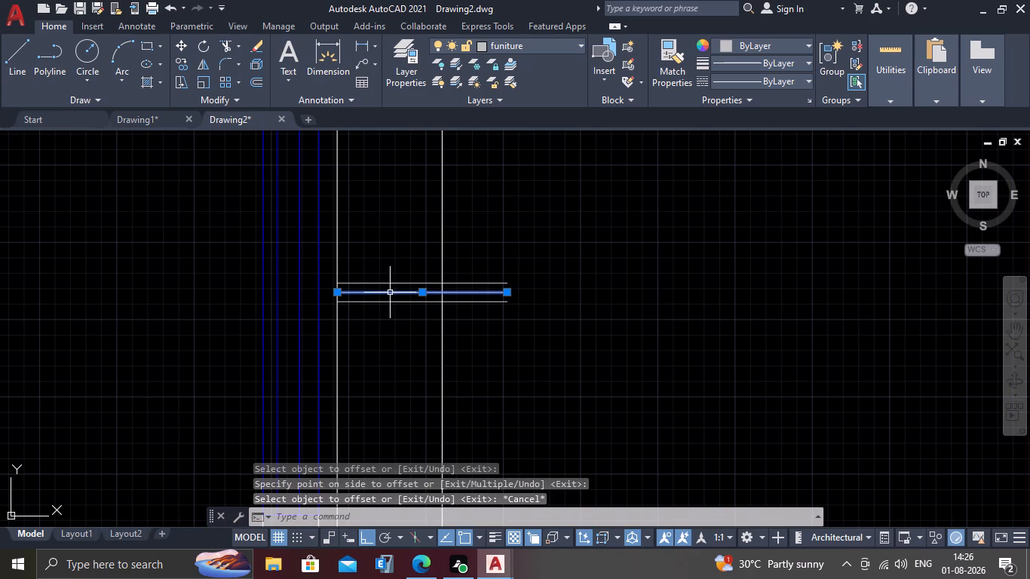
pyautogui.press('BackSpace')
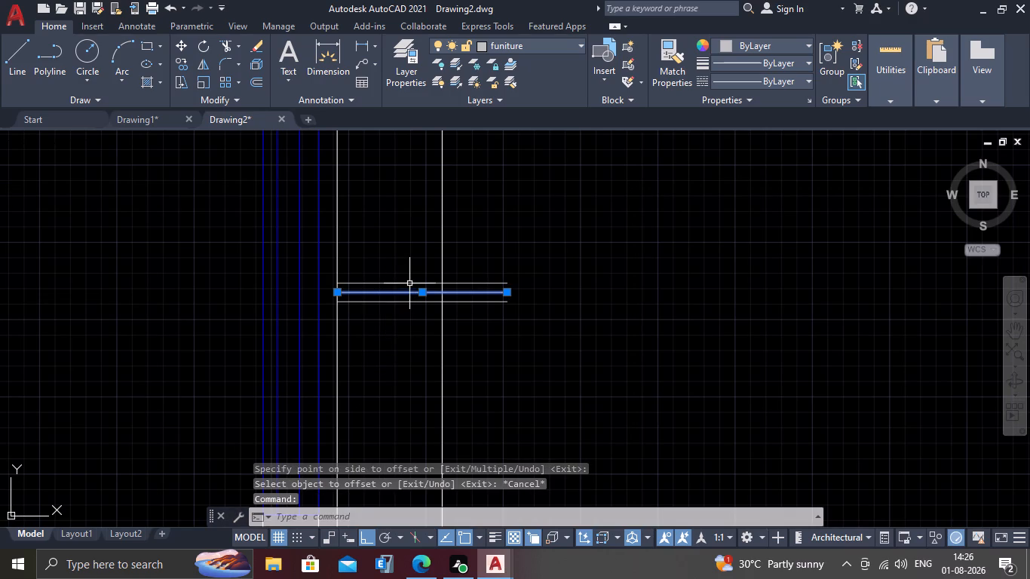
pyautogui.press('Delete')
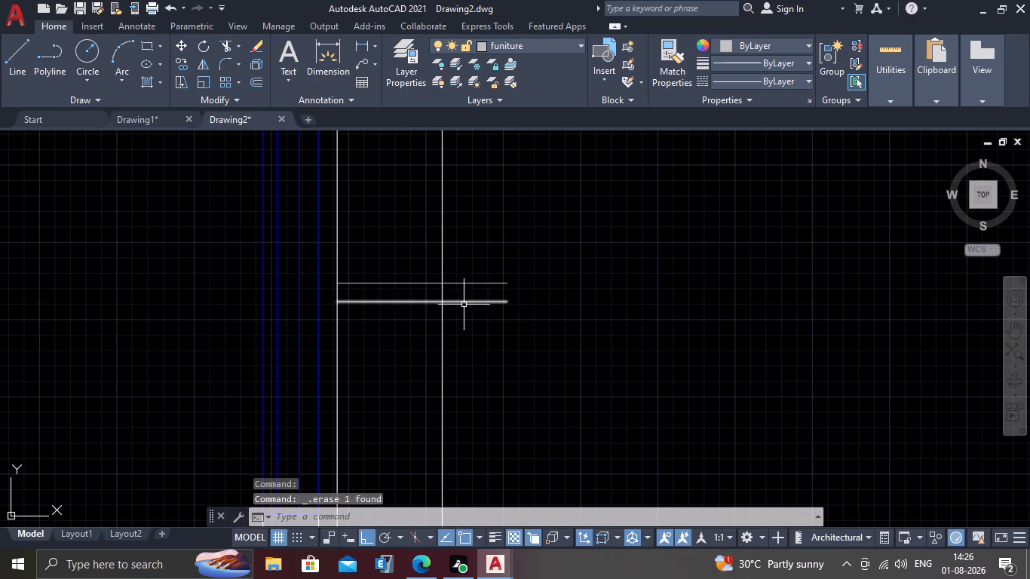
# Trim the two horizontal divider lines where they extend past the inner left seating line.
pyautogui.scroll(-2, 468, 281)
pyautogui.scroll(2, 471, 291)
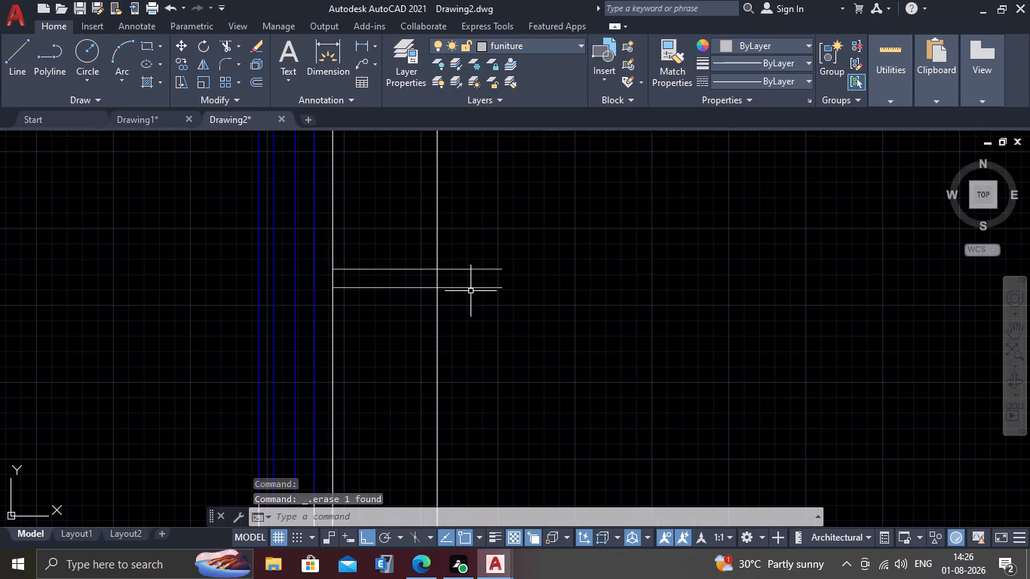
pyautogui.write('tr')
pyautogui.press('Return')
pyautogui.click(467, 251)
pyautogui.click(467, 299)
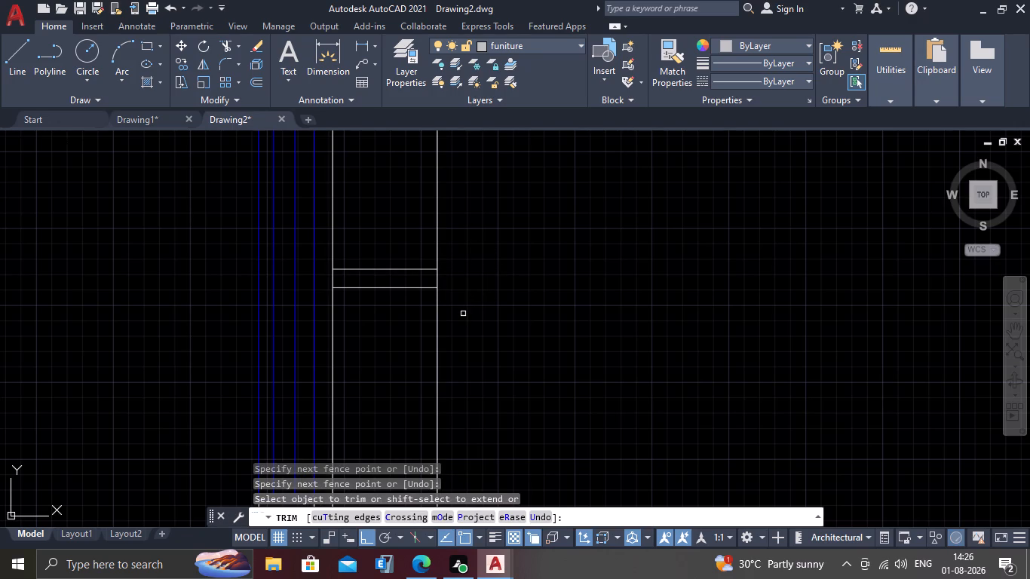
pyautogui.press('Escape')
# Fillet the two parallel divider lines at the inner seating line to form a semicircular end.
pyautogui.scroll(-2, 420, 317)
pyautogui.scroll(2, 414, 305)
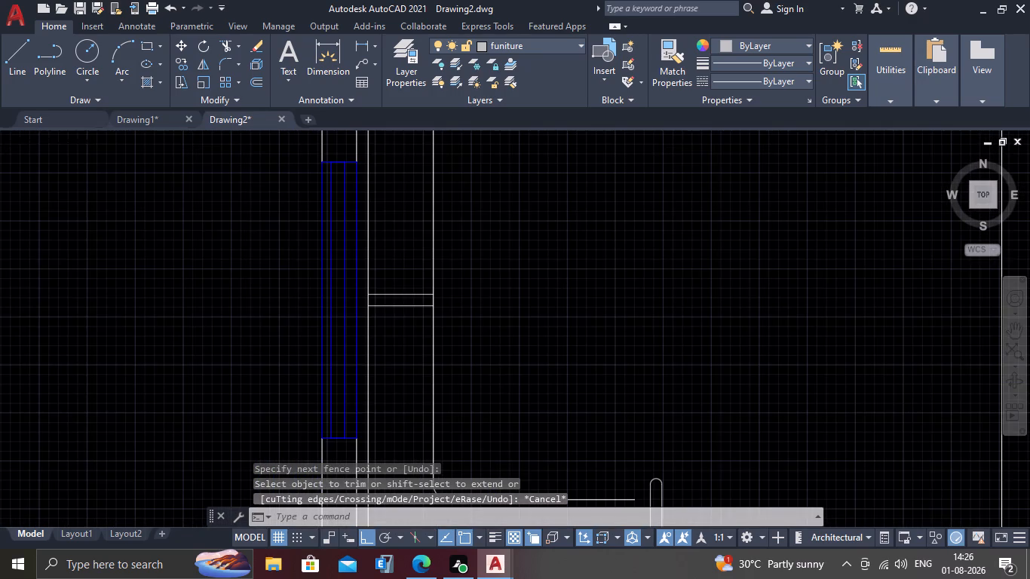
pyautogui.scroll(2, 426, 283)
pyautogui.press('f')
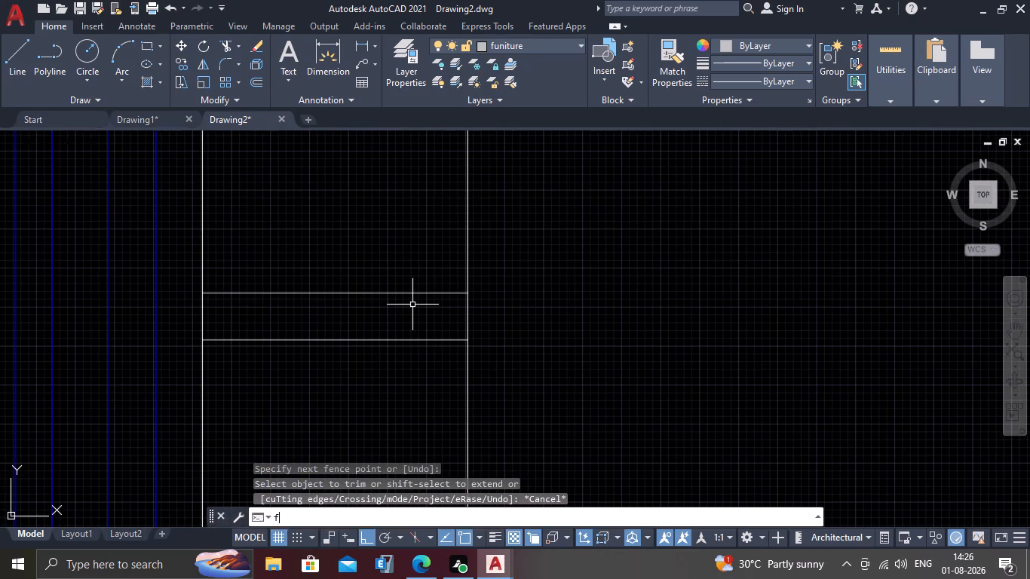
pyautogui.press('Return')
pyautogui.click(421, 292)
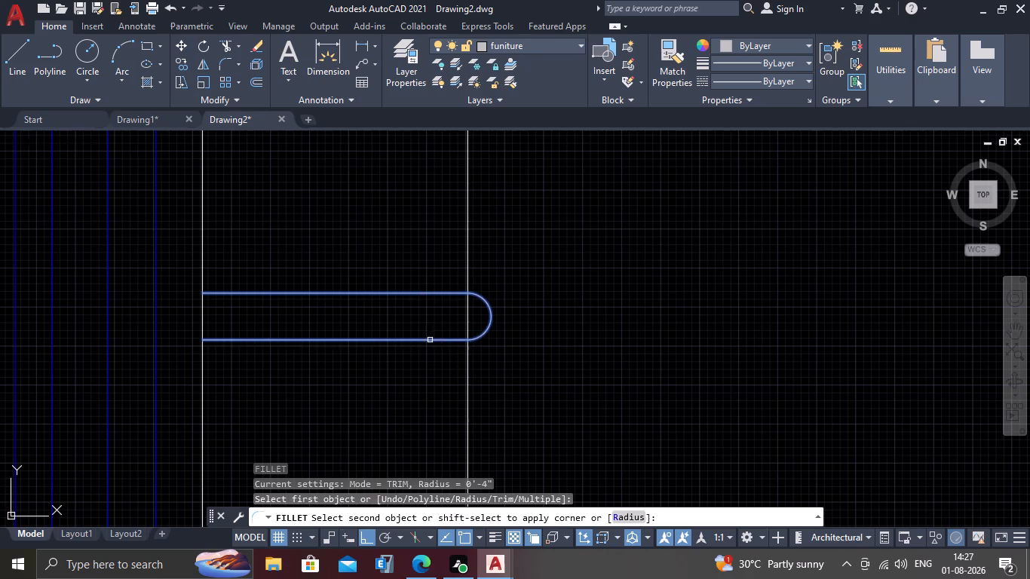
pyautogui.doubleClick(430, 340)
pyautogui.press('Escape')
# Trim the piece of the inner left seating line that crosses between the two divider lines.
pyautogui.write('tr')
pyautogui.press('Return')
pyautogui.click(473, 320)
pyautogui.click(440, 321)
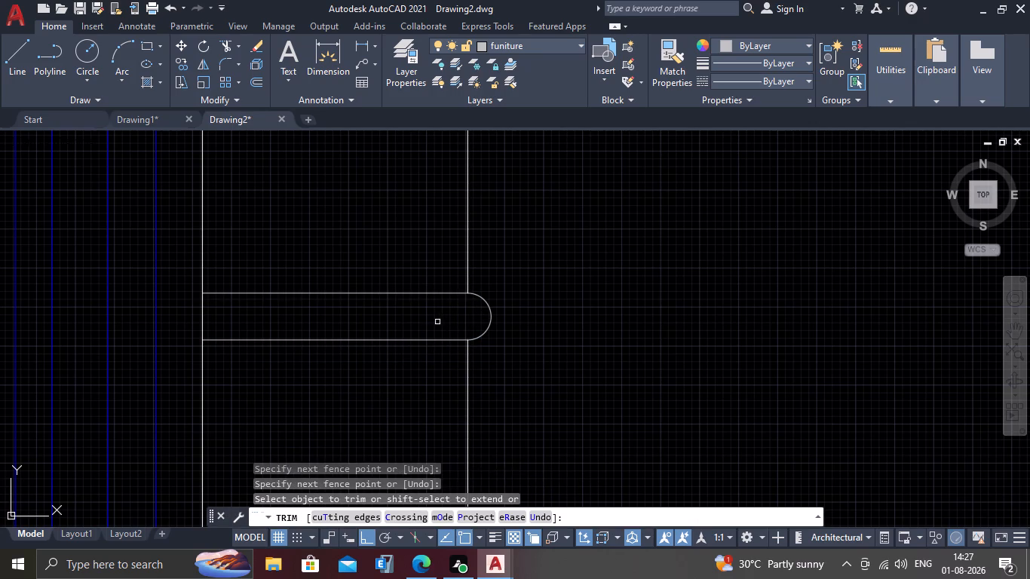
pyautogui.scroll(-2, 437, 323)
pyautogui.press('Escape')
# Trim the piece of the outer left seating line between the two divider lines.
pyautogui.scroll(2, 354, 311)
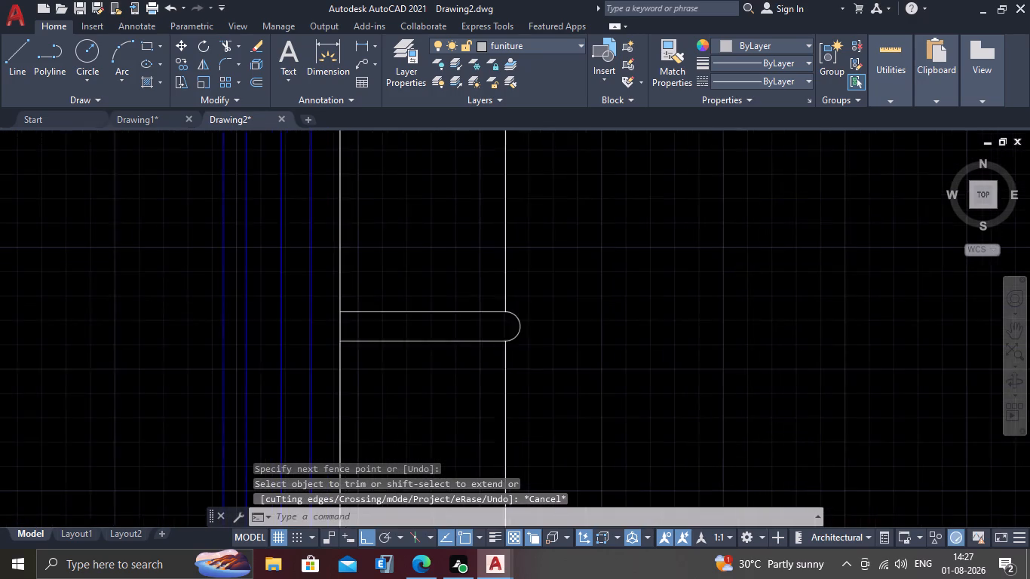
pyautogui.scroll(2, 345, 337)
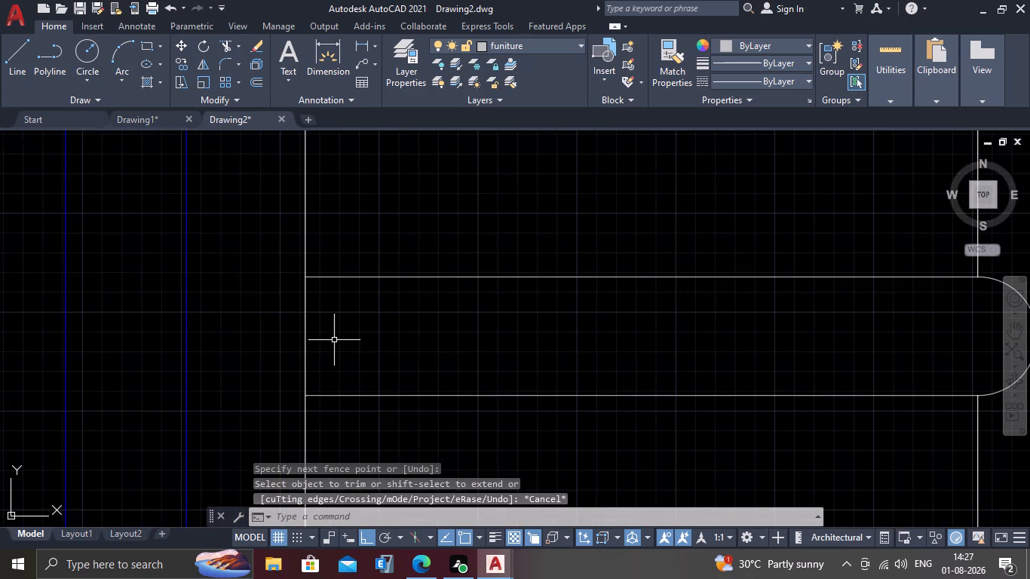
pyautogui.write('tr')
pyautogui.press('Return')
pyautogui.click(332, 335)
pyautogui.click(275, 358)
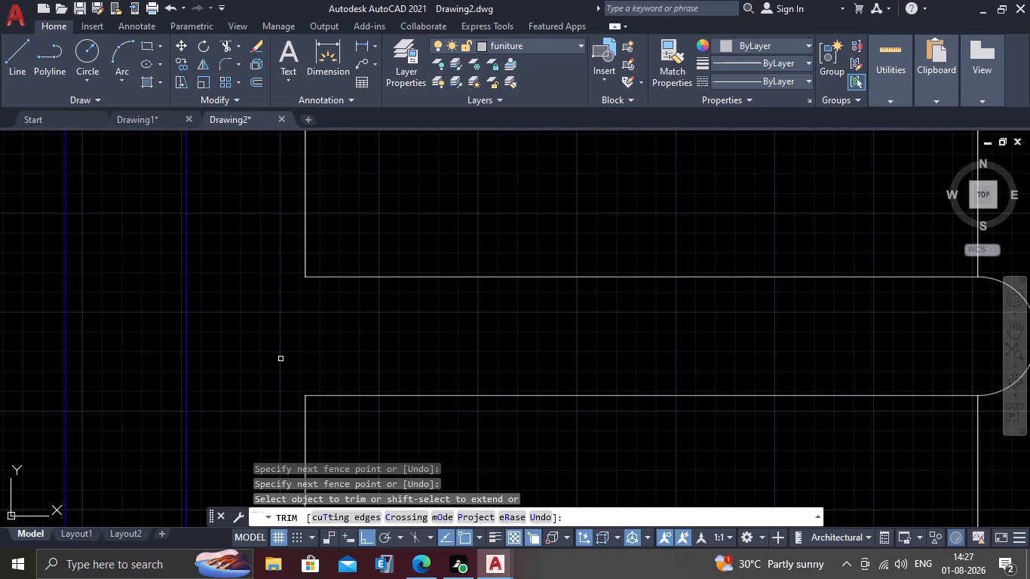
pyautogui.press('Escape')
# Fillet both corners where the divider lines meet the outer left seating line with a 4" radius.
pyautogui.scroll(-2, 289, 354)
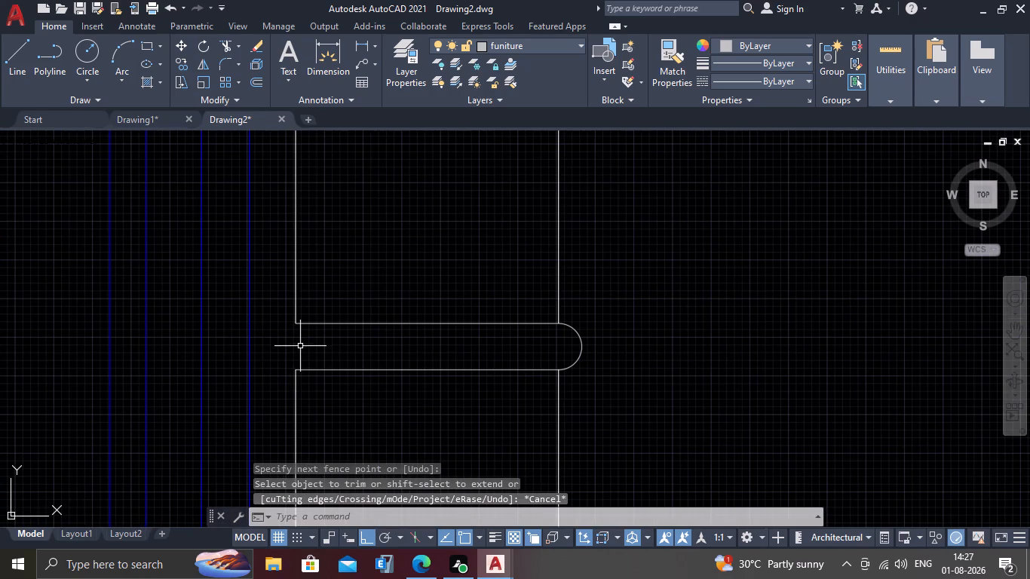
pyautogui.press('f')
pyautogui.press('Return')
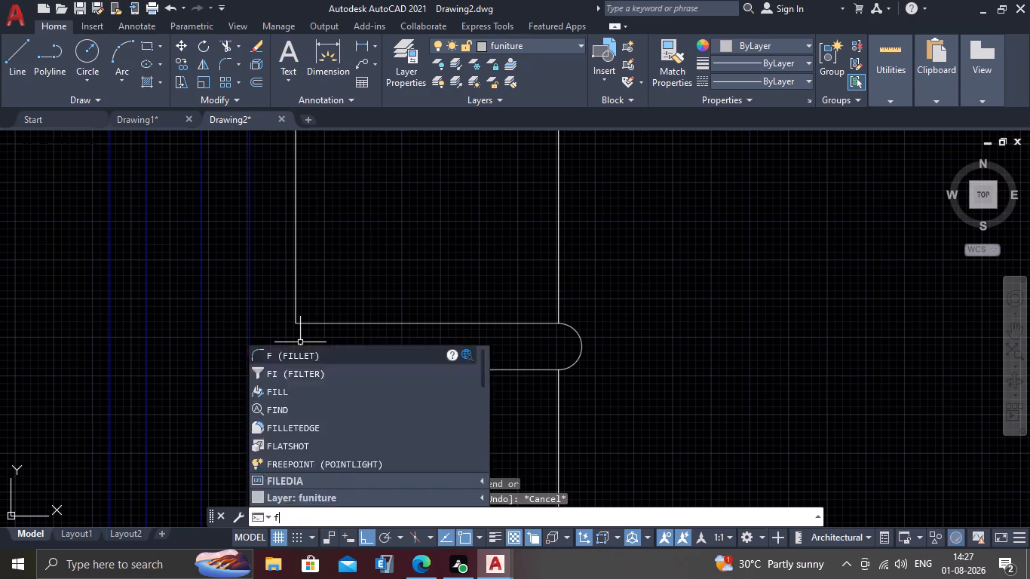
pyautogui.click(294, 293)
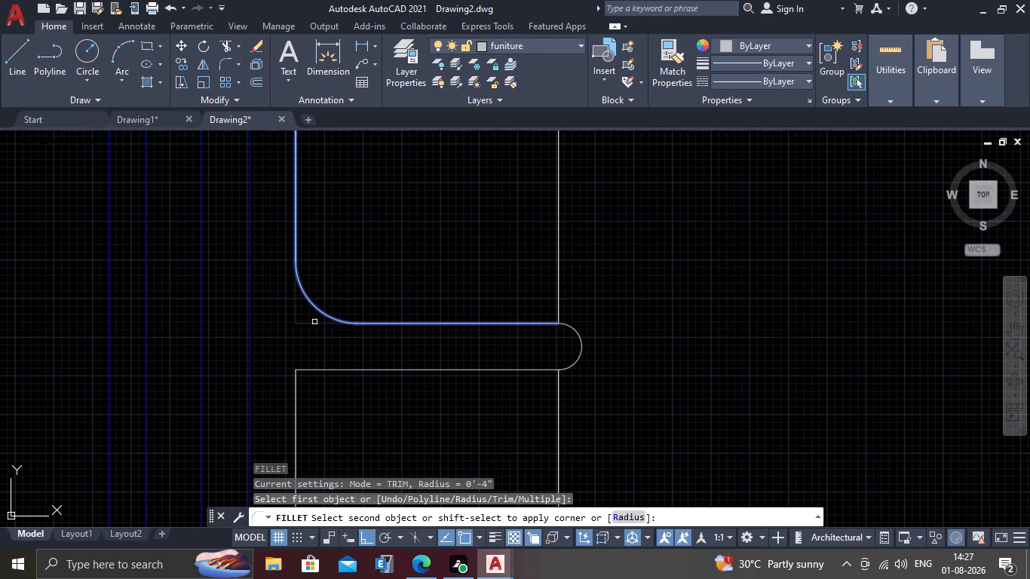
pyautogui.click(314, 322)
pyautogui.press('Return')
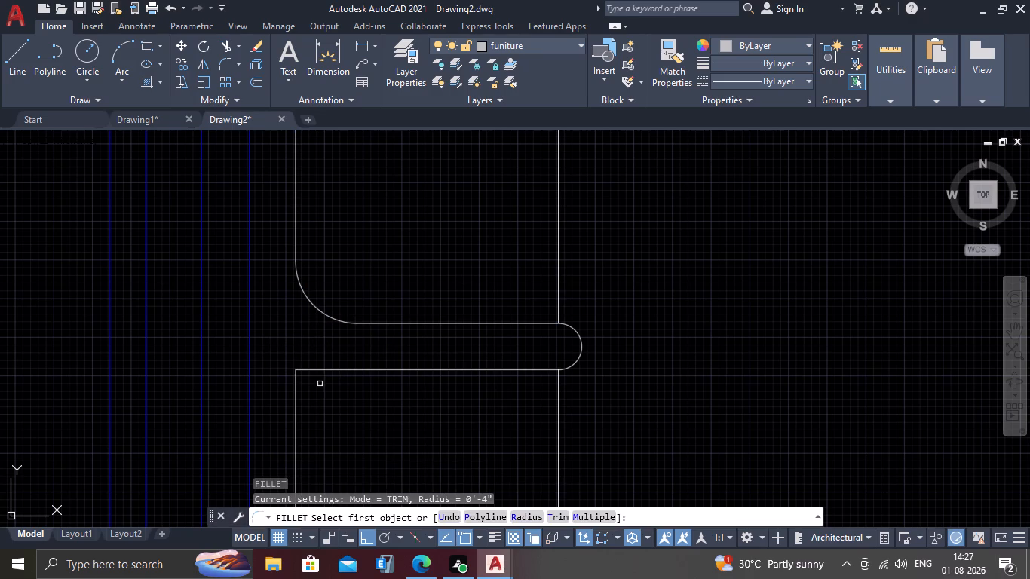
pyautogui.click(314, 369)
pyautogui.click(293, 406)
pyautogui.press('Return')
pyautogui.scroll(-5, 316, 354)
pyautogui.moveTo(354, 401); pyautogui.dragTo(375, 325, button='middle')
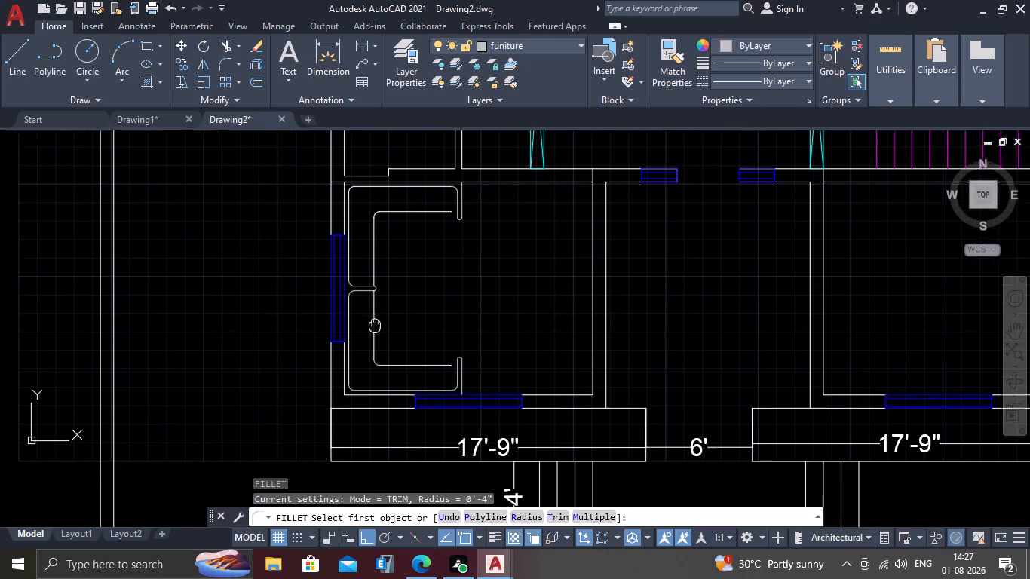
pyautogui.moveTo(375, 325); pyautogui.dragTo(375, 324, button='middle')
pyautogui.press('Escape')
# Extend the rear and front inner seating lines to meet the rounded armrests at their open ends.
pyautogui.write('ex')
pyautogui.press('Return')
pyautogui.moveTo(437, 199); pyautogui.dragTo(437, 216)
pyautogui.click(437, 247)
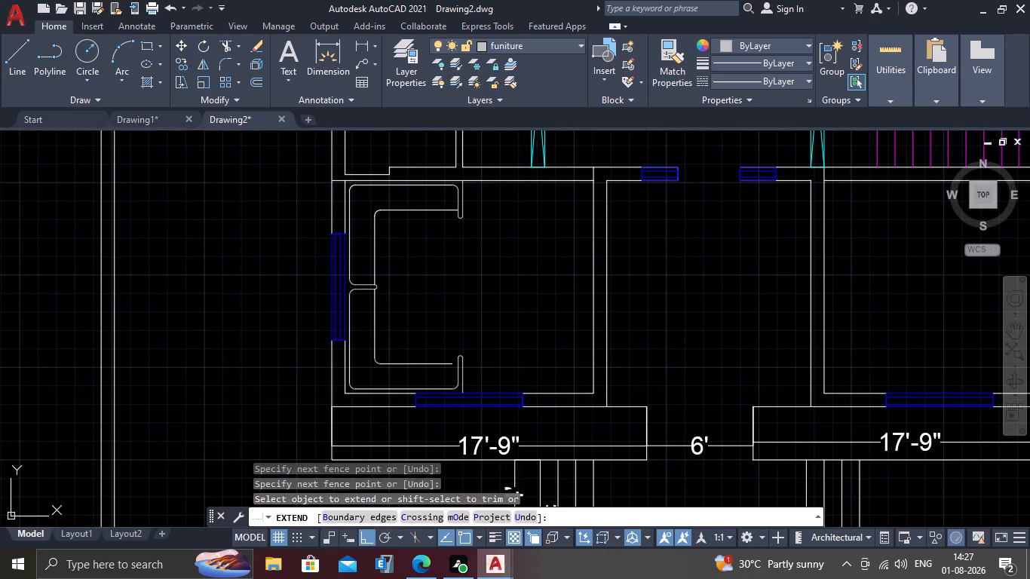
pyautogui.click(435, 367)
pyautogui.press('Escape')
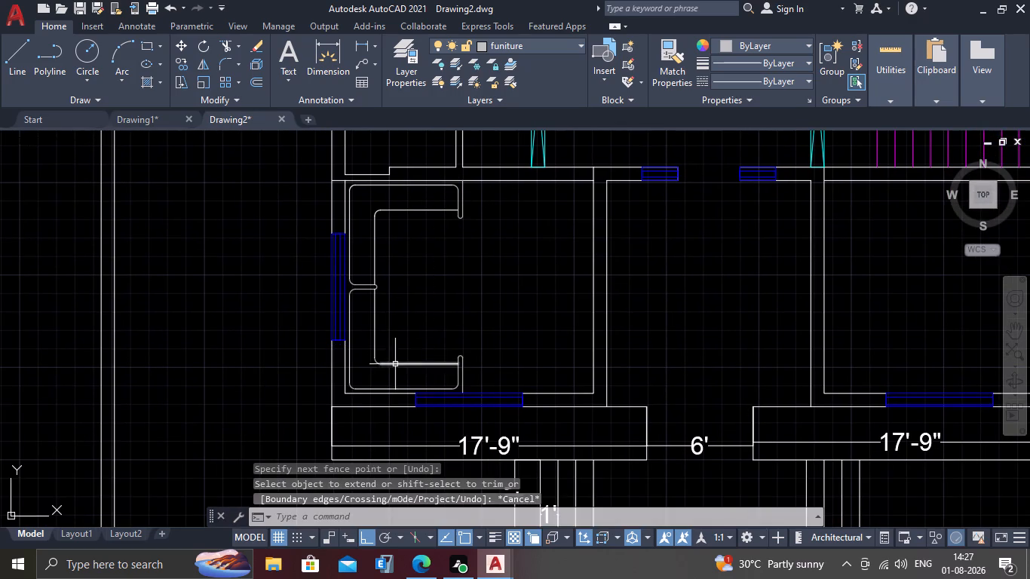
# Draw a circle of about 1'-0 1/2" radius in the open area inside the U-shaped seating, near the divider.
pyautogui.scroll(-2, 400, 354)
pyautogui.scroll(2, 388, 394)
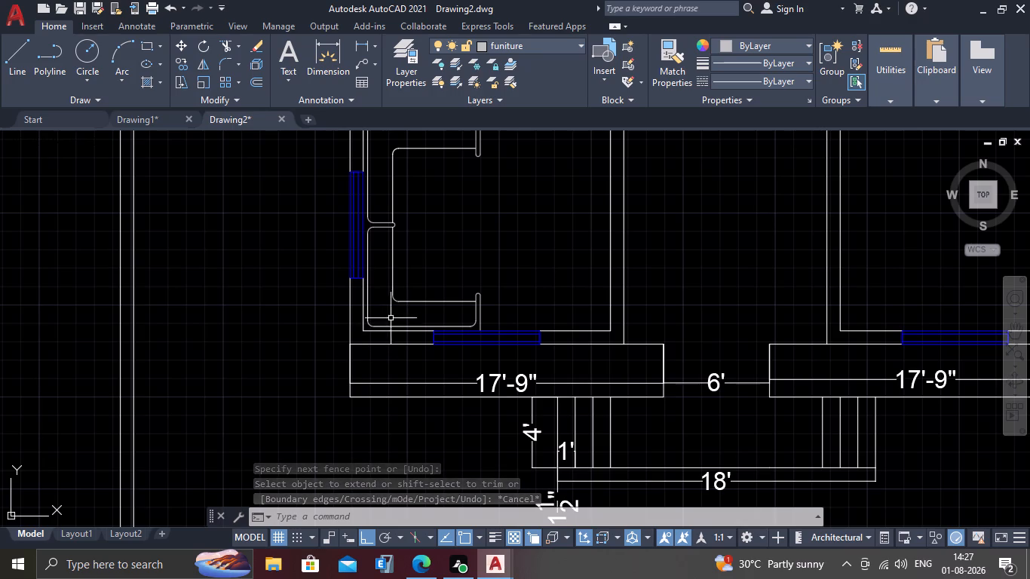
pyautogui.moveTo(434, 234); pyautogui.dragTo(403, 264, button='middle')
pyautogui.scroll(2, 426, 237)
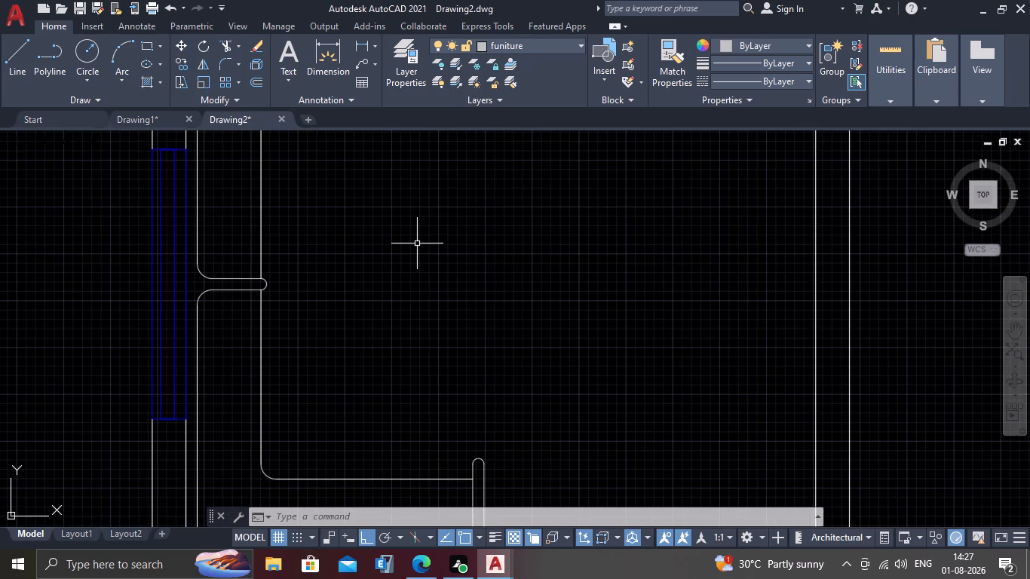
pyautogui.press('c')
pyautogui.press('Return')
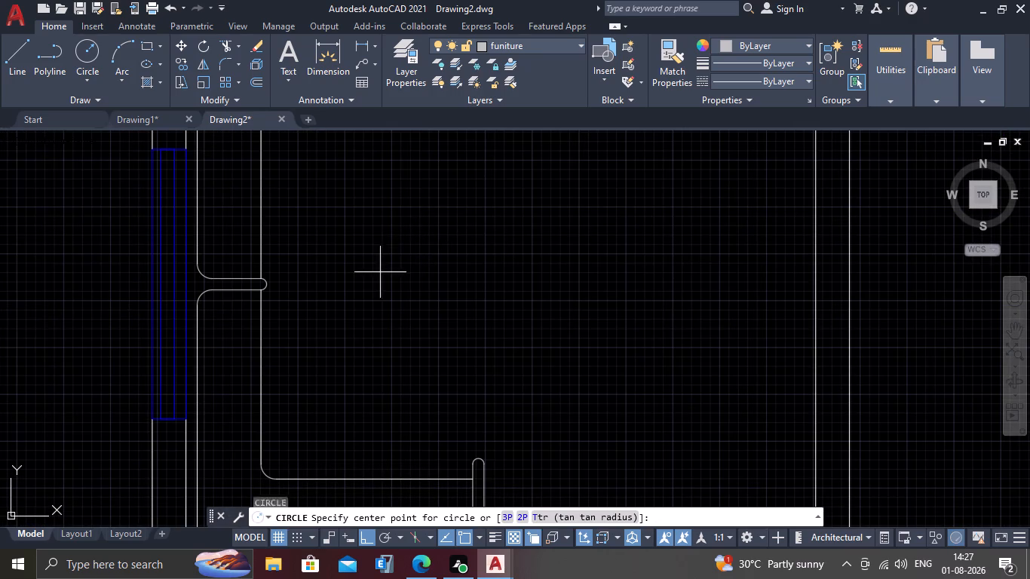
pyautogui.click(393, 265)
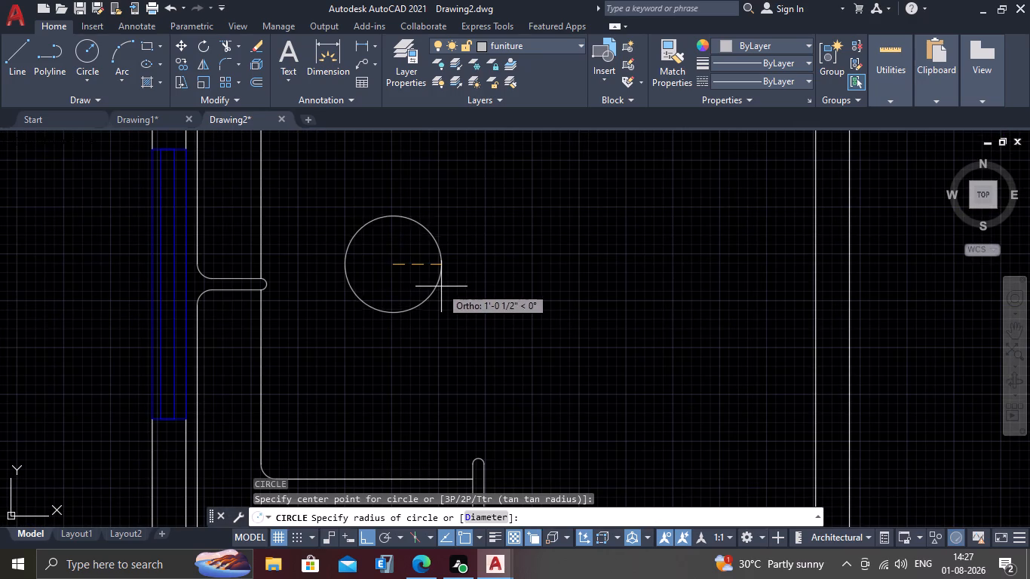
pyautogui.click(442, 286)
pyautogui.scroll(-2, 424, 305)
pyautogui.scroll(1, 406, 281)
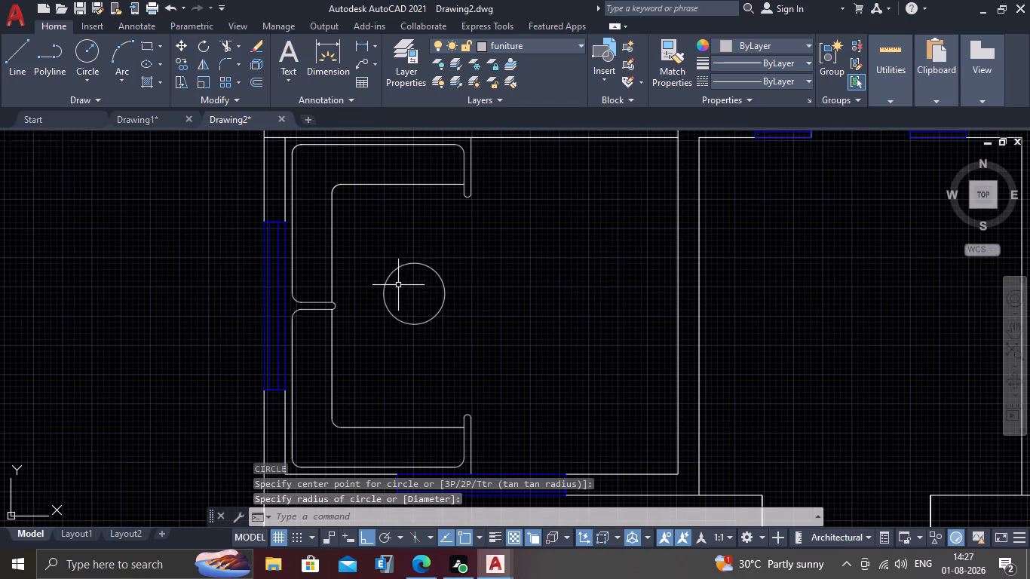
# Move the table circle by its centre slightly toward the seating's open side, roughly in line with the divider.
pyautogui.click(435, 250)
pyautogui.click(422, 286)
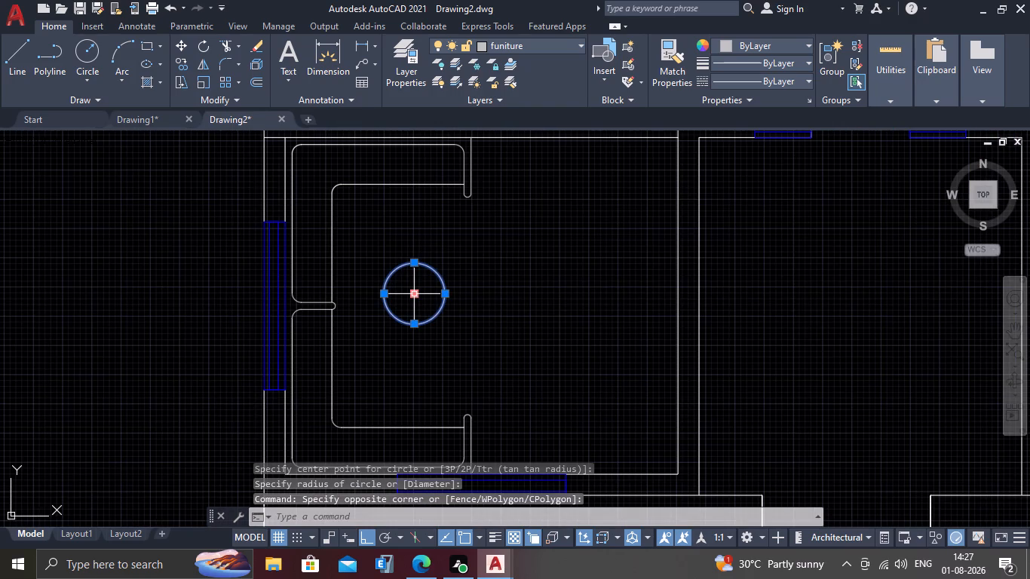
pyautogui.press('m')
pyautogui.press('Return')
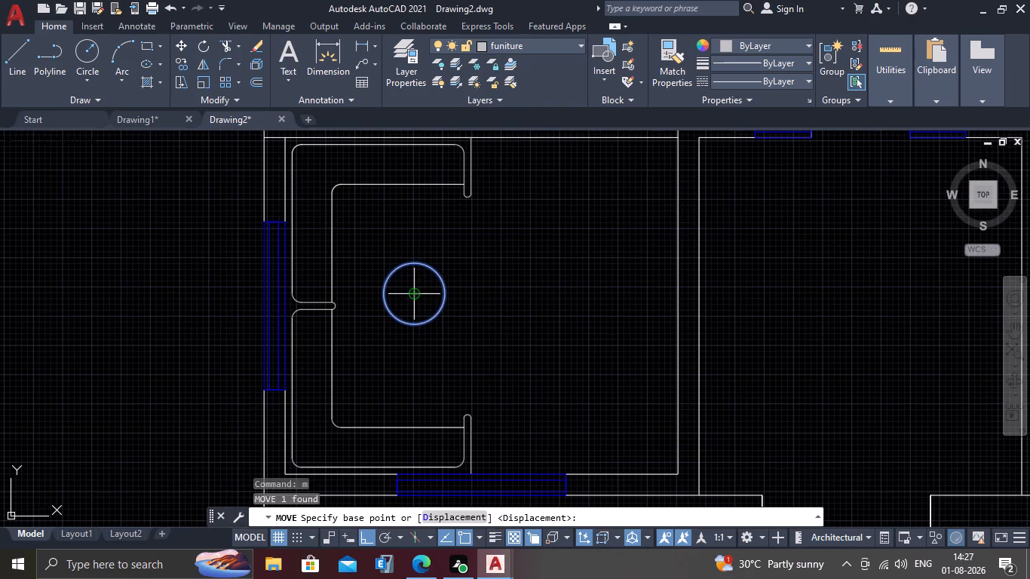
pyautogui.click(414, 293)
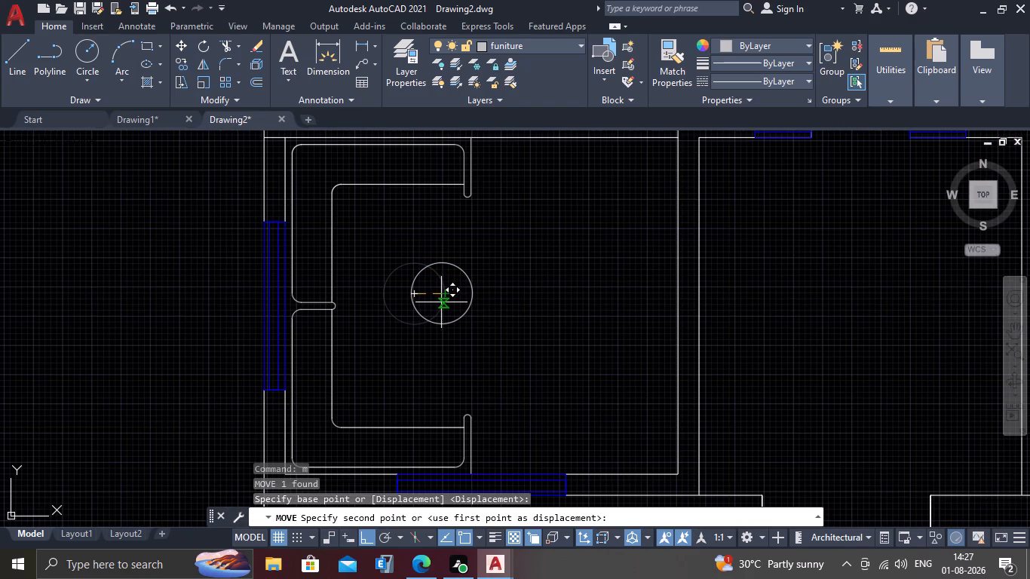
pyautogui.click(441, 302)
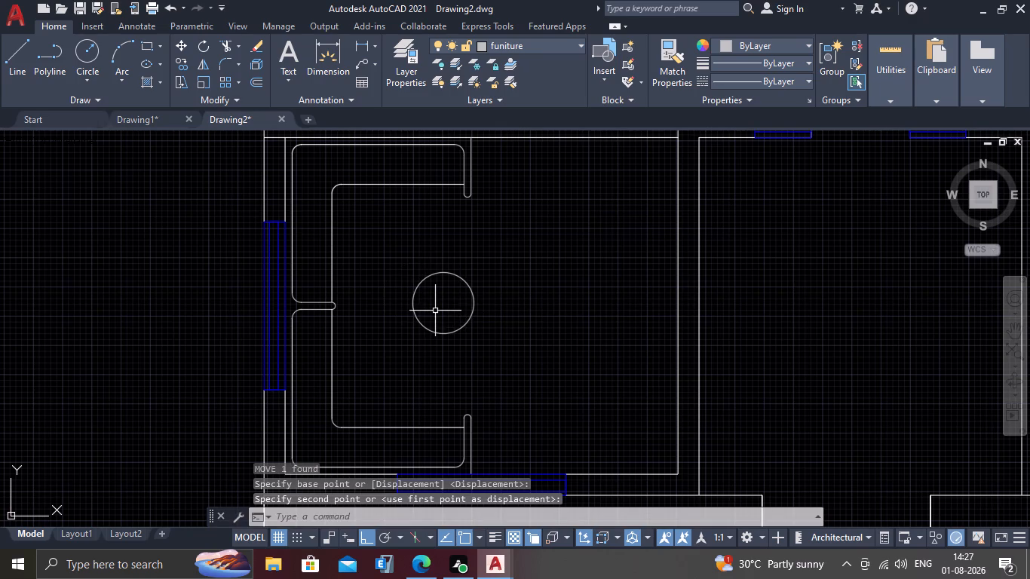
pyautogui.press('Escape')
# Draw a small concentric circle at the centre of the round table, about a quarter of the table's radius.
pyautogui.scroll(-2, 431, 297)
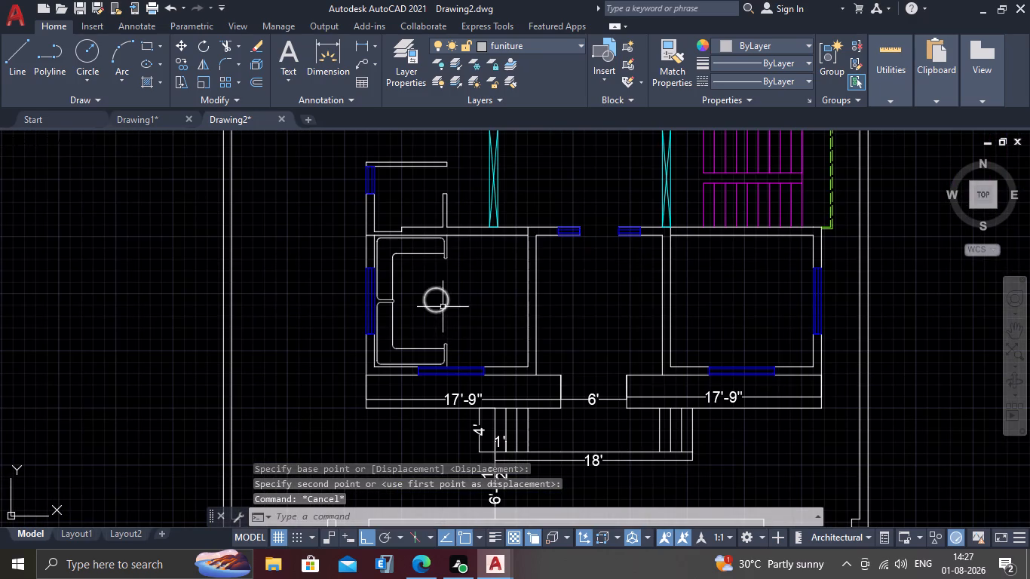
pyautogui.scroll(1, 429, 321)
pyautogui.moveTo(437, 283); pyautogui.dragTo(427, 299, button='middle')
pyautogui.scroll(3, 427, 299)
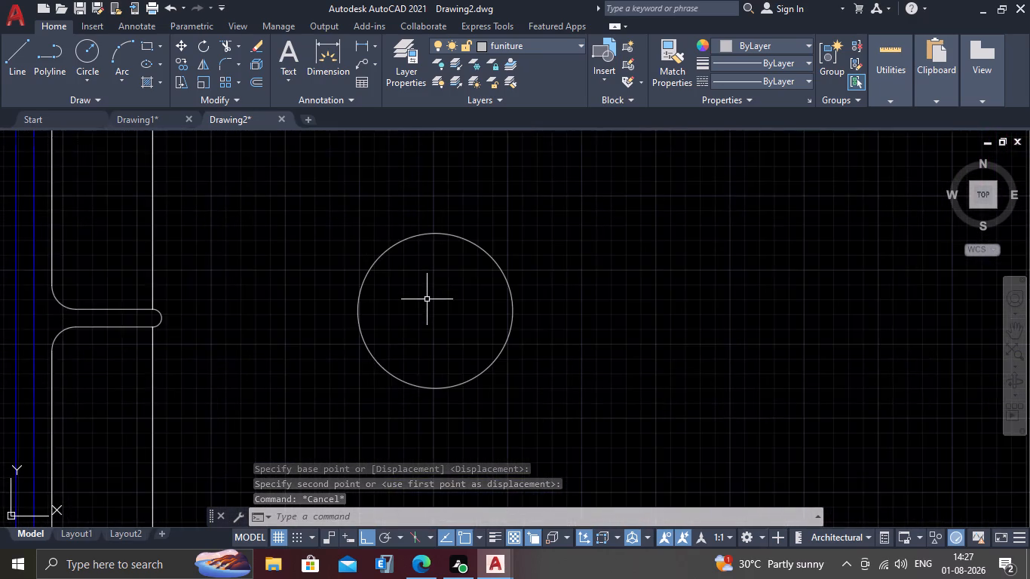
pyautogui.scroll(1, 427, 299)
pyautogui.press('c')
pyautogui.press('Return')
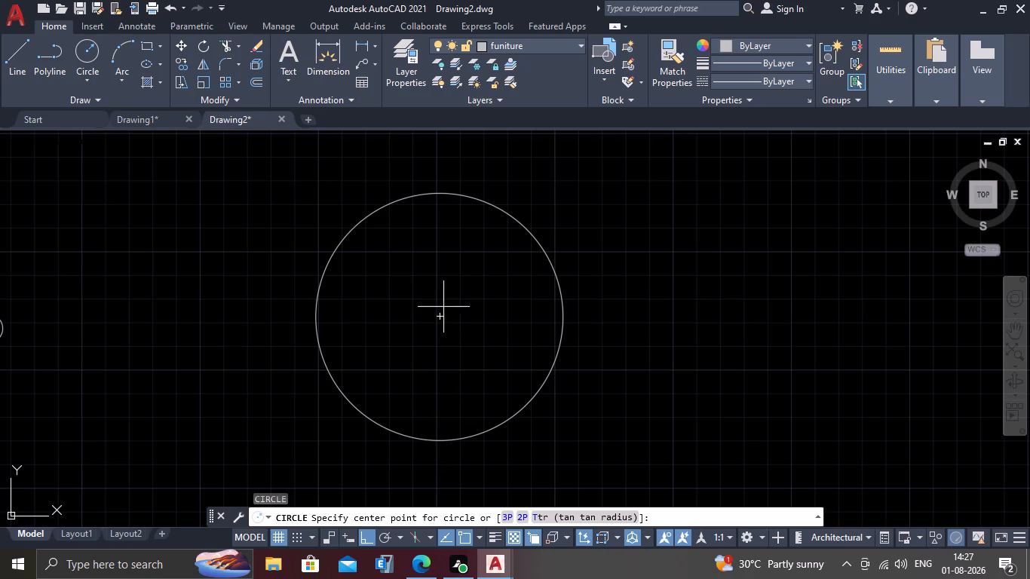
pyautogui.click(444, 319)
pyautogui.click(469, 344)
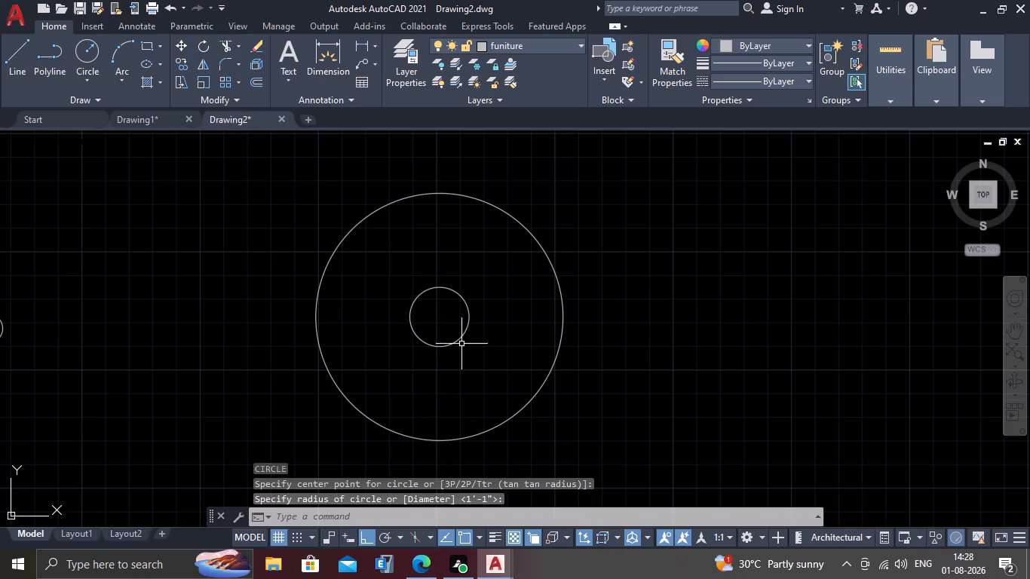
pyautogui.press('Escape')
pyautogui.scroll(2, 458, 323)
pyautogui.scroll(-3, 458, 323)
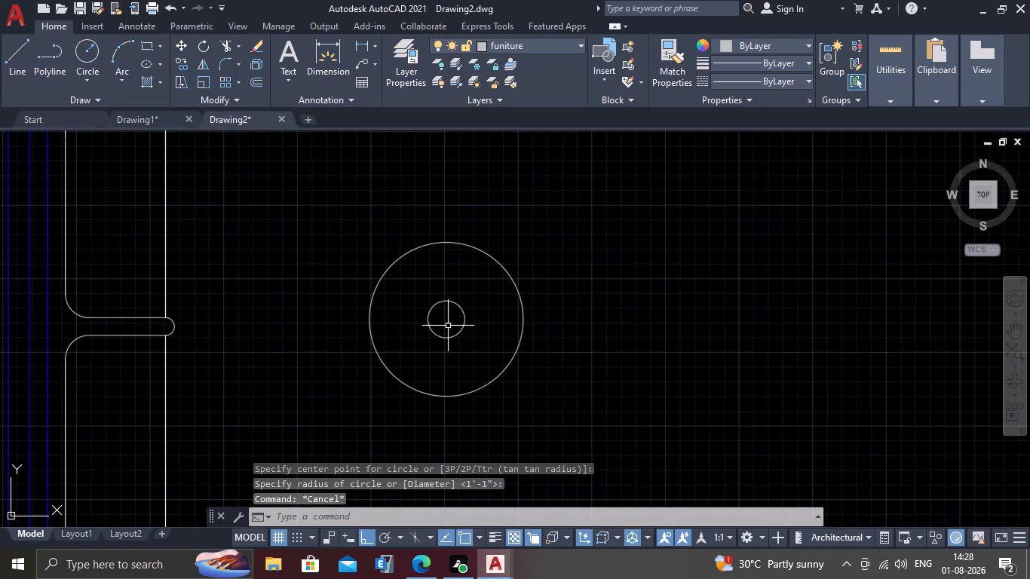
pyautogui.scroll(-2, 447, 326)
pyautogui.scroll(1, 448, 348)
pyautogui.scroll(-1, 446, 320)
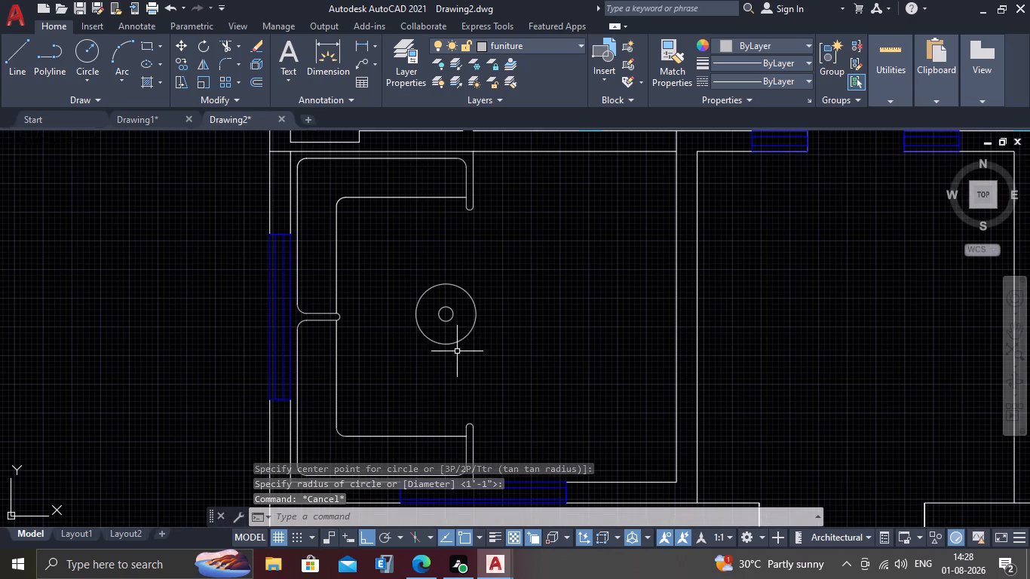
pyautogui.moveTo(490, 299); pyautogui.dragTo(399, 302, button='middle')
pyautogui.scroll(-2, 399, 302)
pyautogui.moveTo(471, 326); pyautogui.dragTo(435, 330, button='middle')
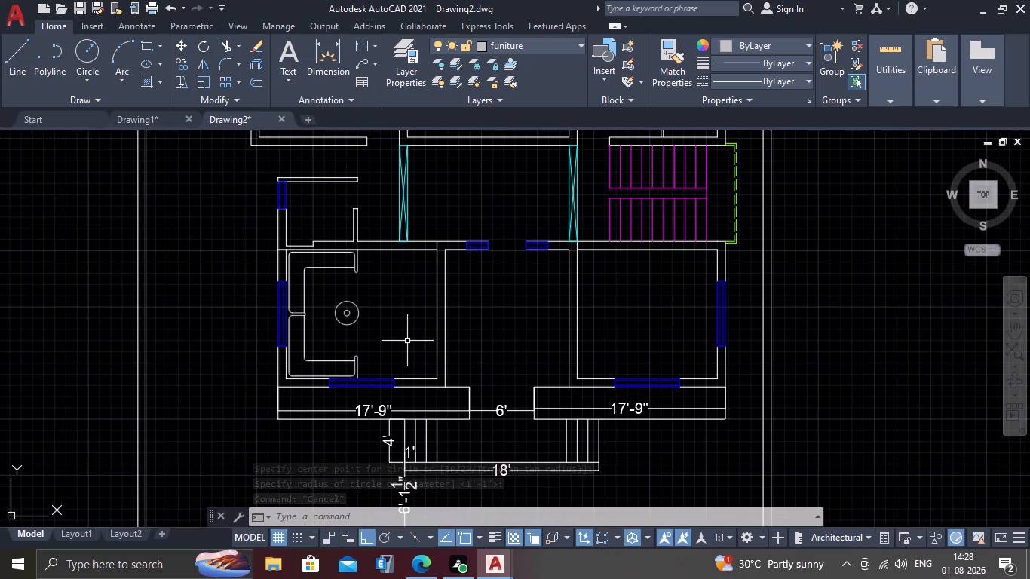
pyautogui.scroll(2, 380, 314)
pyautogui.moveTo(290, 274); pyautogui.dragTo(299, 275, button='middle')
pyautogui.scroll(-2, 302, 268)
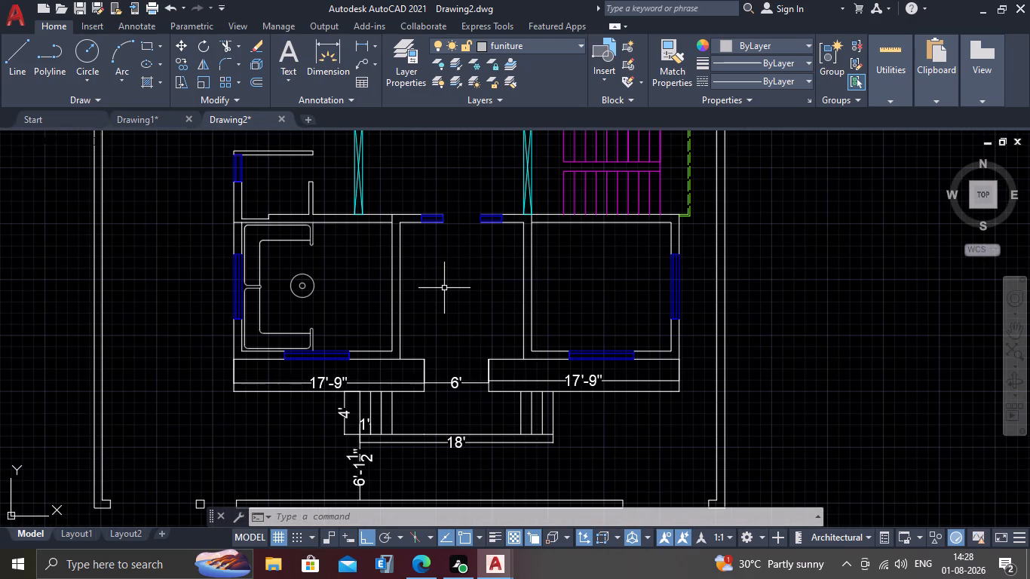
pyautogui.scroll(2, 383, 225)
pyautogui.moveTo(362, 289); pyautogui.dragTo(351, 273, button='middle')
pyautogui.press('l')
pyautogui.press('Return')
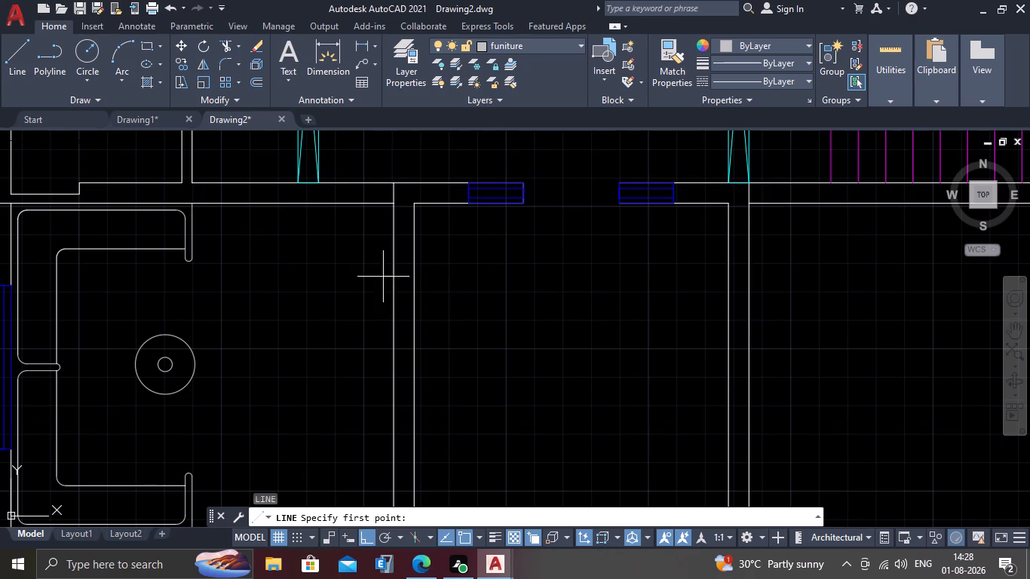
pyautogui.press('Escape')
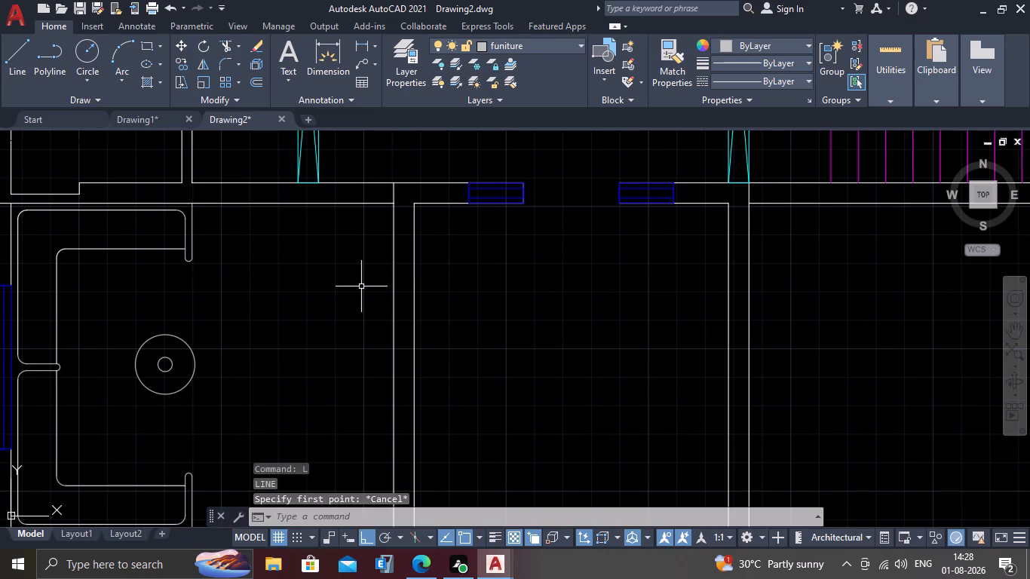
# Draw a narrow upright rectangle against the left front room's partition wall, opposite the U-shaped seating, as a wall unit.
pyautogui.write('rec')
pyautogui.press('Return')
pyautogui.click(365, 278)
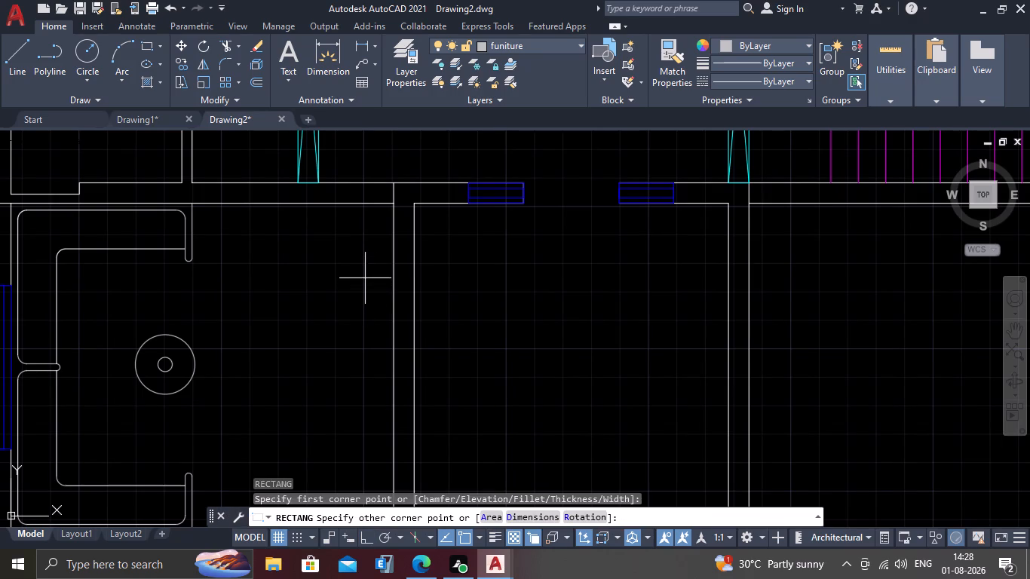
pyautogui.click(393, 400)
pyautogui.press('Escape')
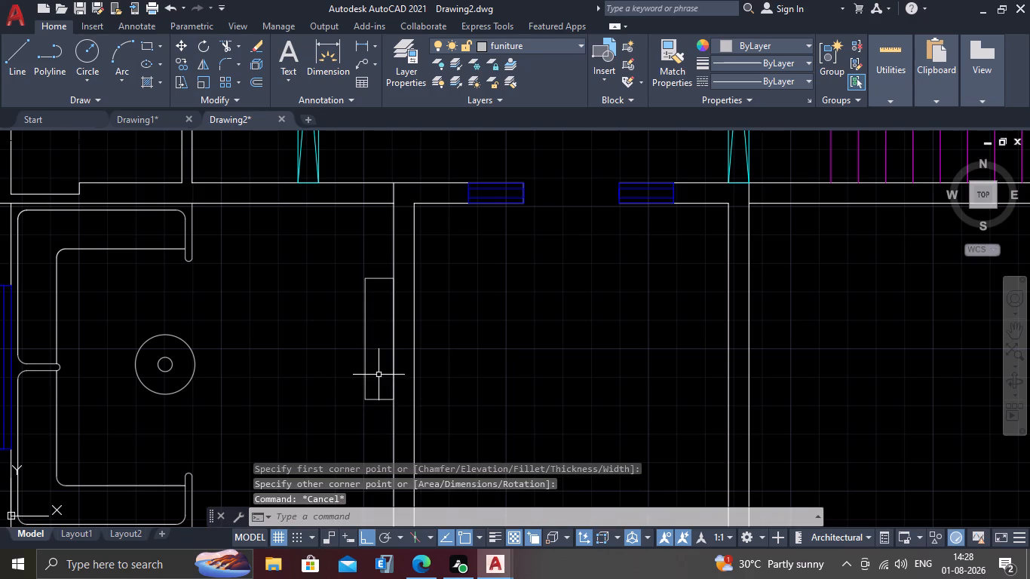
# Draw a smaller, narrower upright rectangle inside the wall unit rectangle, leaving a gap on all sides.
pyautogui.scroll(2, 388, 330)
pyautogui.scroll(-1, 346, 262)
pyautogui.moveTo(346, 301); pyautogui.dragTo(341, 279, button='middle')
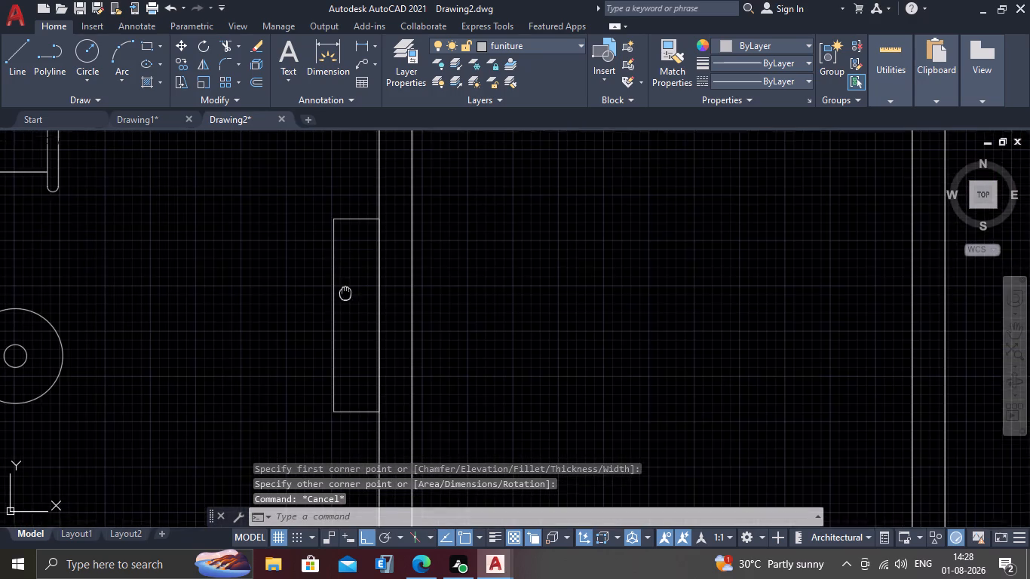
pyautogui.moveTo(341, 279); pyautogui.dragTo(340, 253, button='middle')
pyautogui.write('rec')
pyautogui.press('Return')
pyautogui.scroll(1, 333, 257)
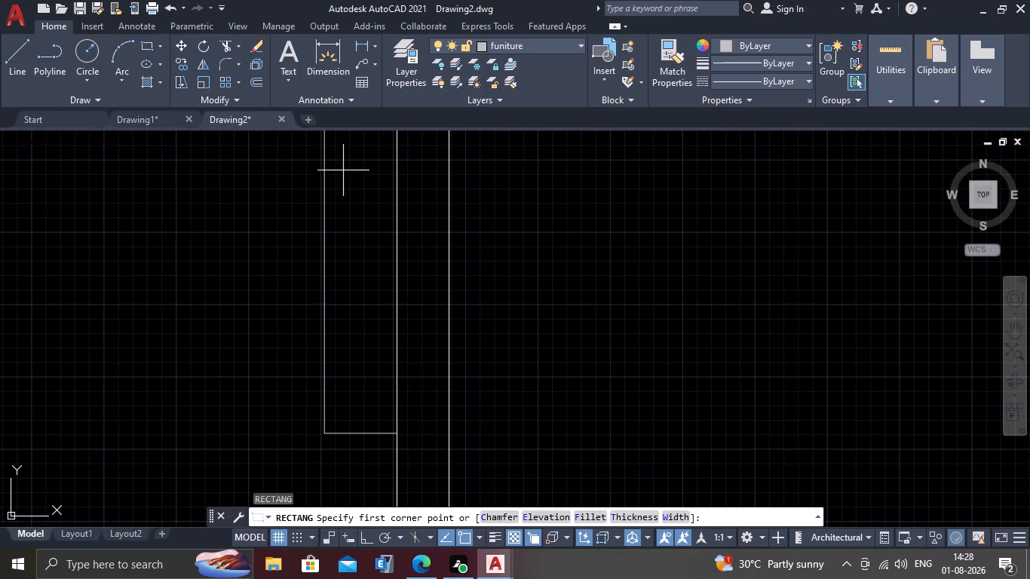
pyautogui.click(342, 160)
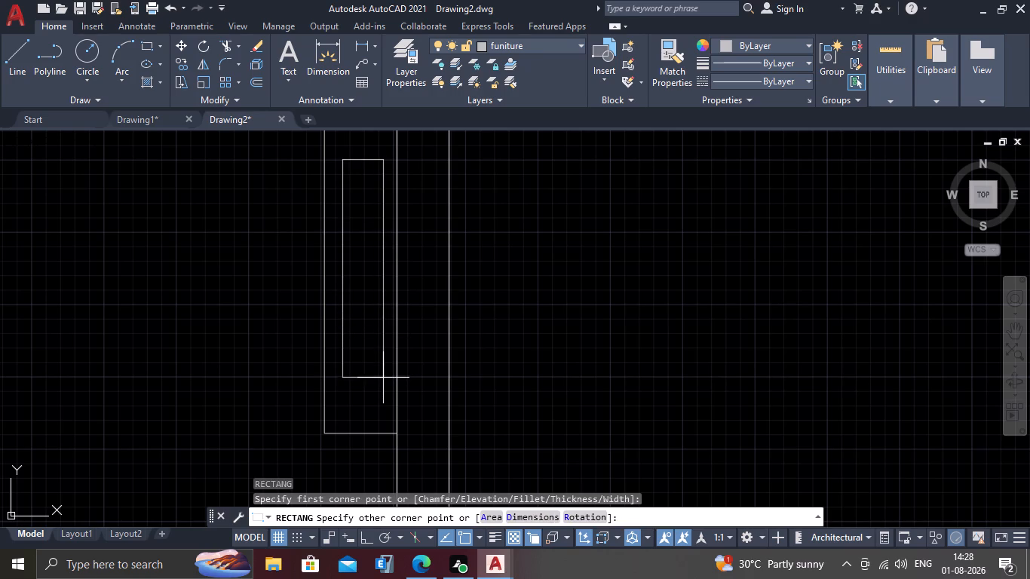
pyautogui.click(373, 377)
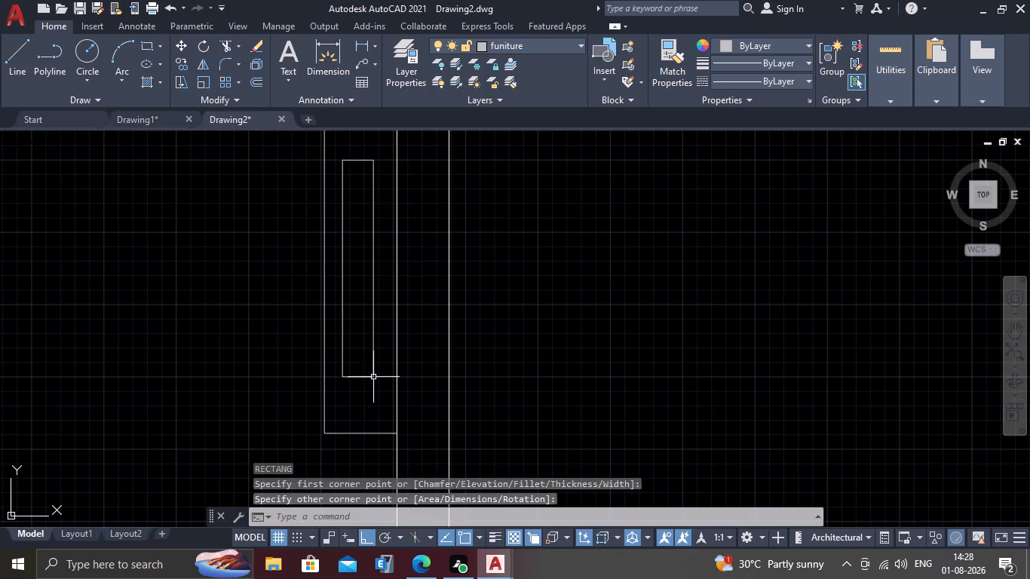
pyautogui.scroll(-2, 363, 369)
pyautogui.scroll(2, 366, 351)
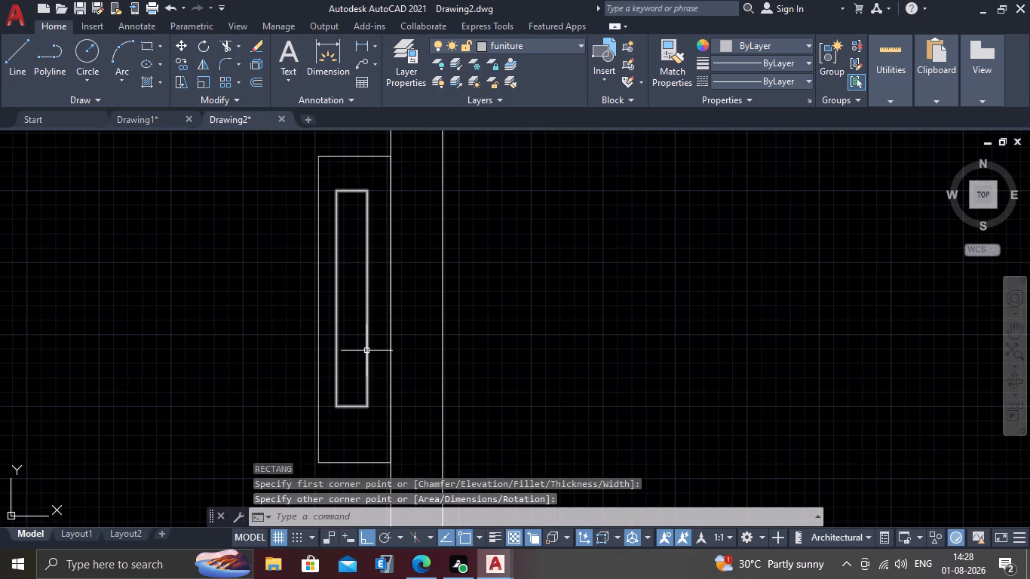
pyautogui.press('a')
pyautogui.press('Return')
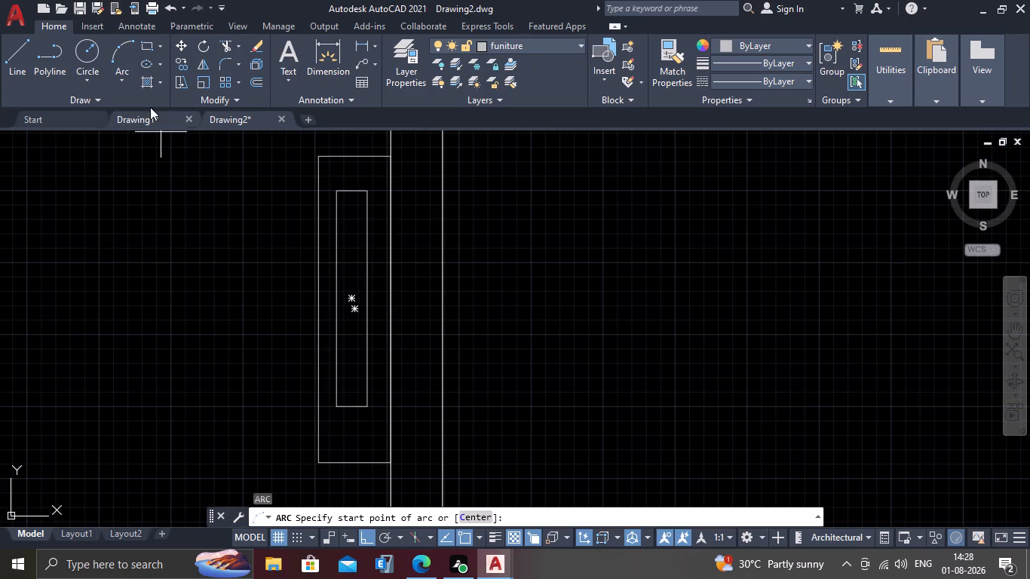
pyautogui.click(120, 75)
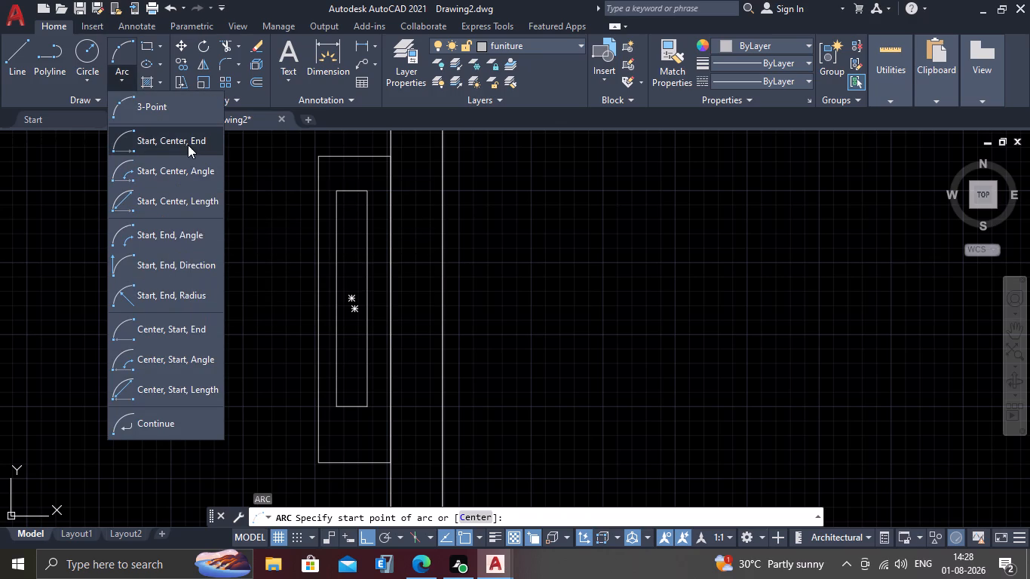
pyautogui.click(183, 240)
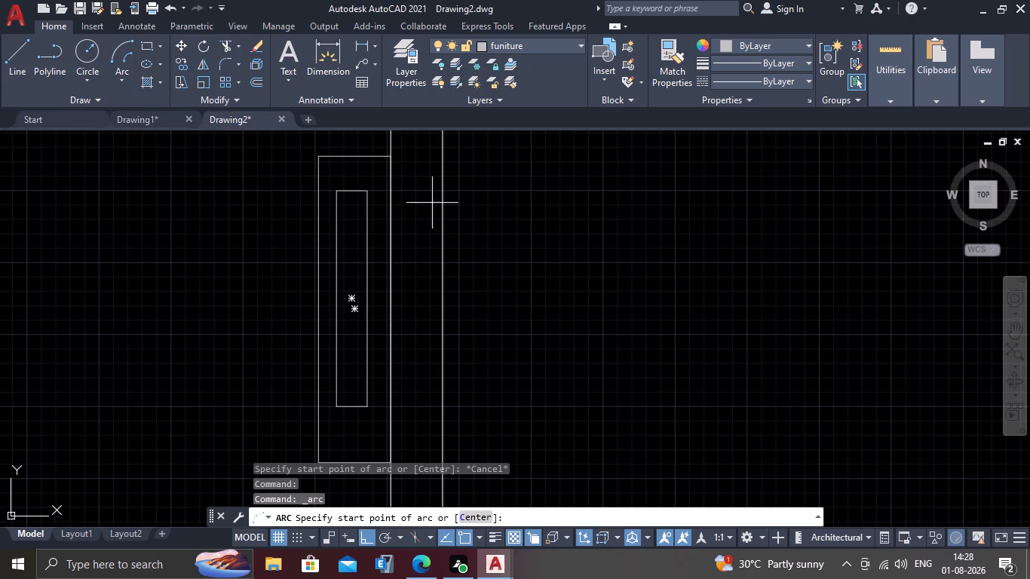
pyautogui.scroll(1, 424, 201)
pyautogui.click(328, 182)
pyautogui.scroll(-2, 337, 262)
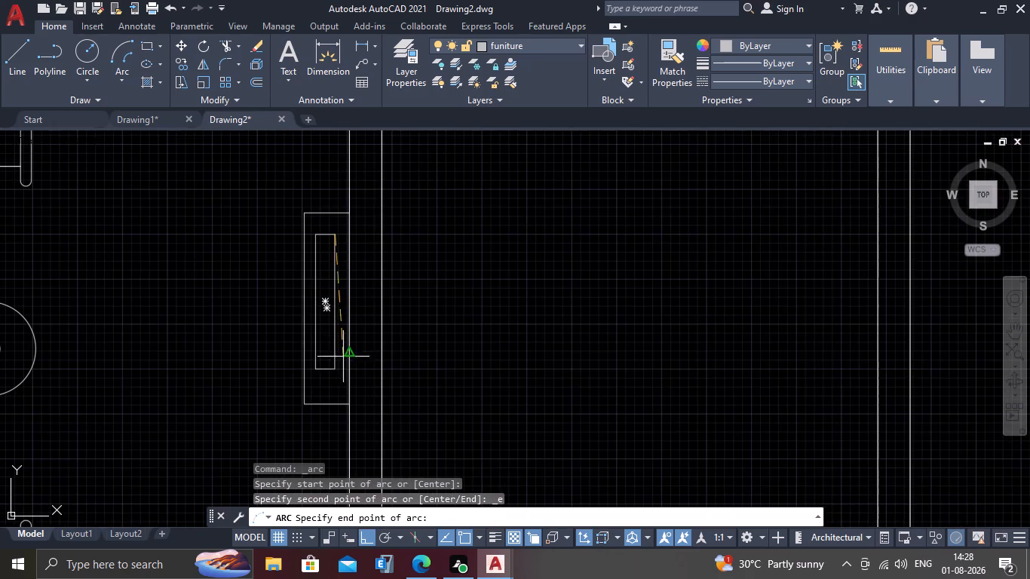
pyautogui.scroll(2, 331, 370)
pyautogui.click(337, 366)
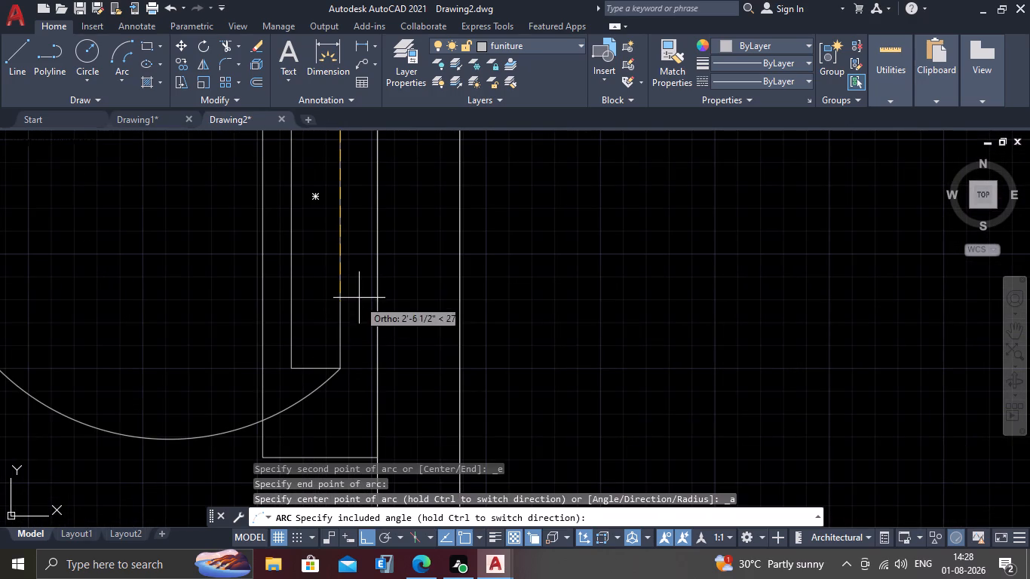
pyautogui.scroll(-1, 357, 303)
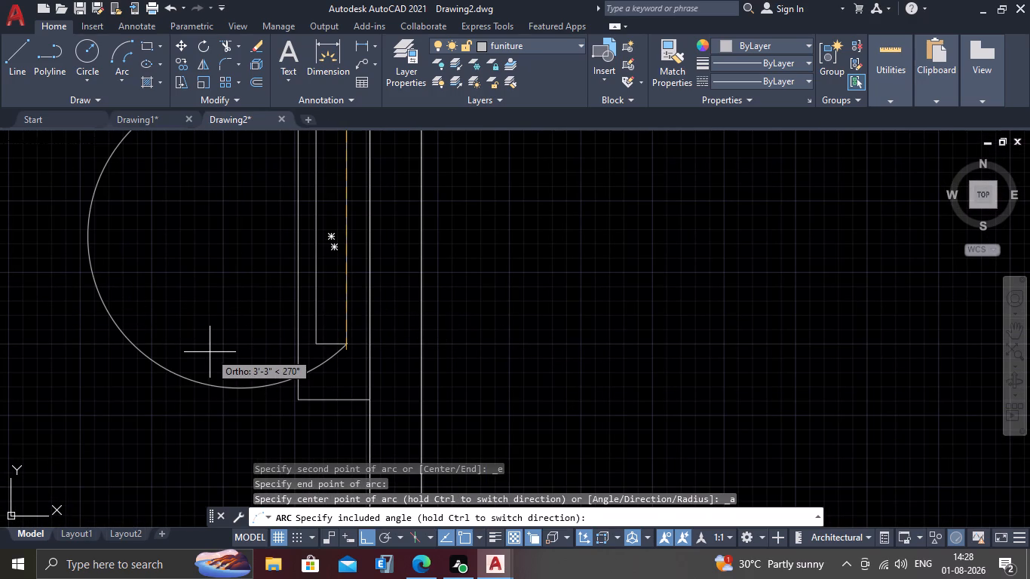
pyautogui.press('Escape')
# Draw a start-end-radius arc along the inner rectangle's wall-side edge, from lower to upper corner, bulging toward the wall with about 5' radius.
pyautogui.scroll(-1, 255, 324)
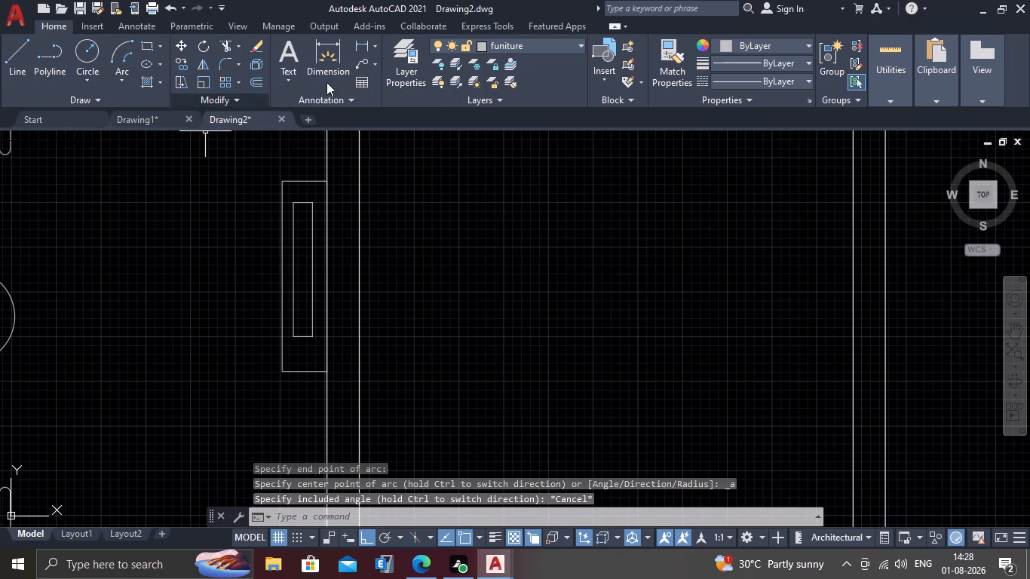
pyautogui.click(116, 78)
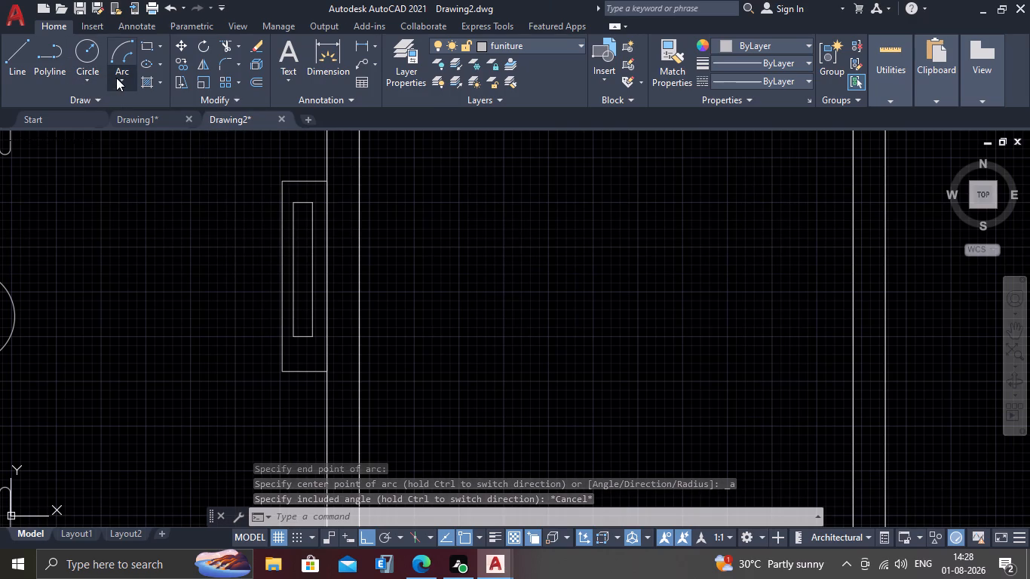
pyautogui.click(159, 299)
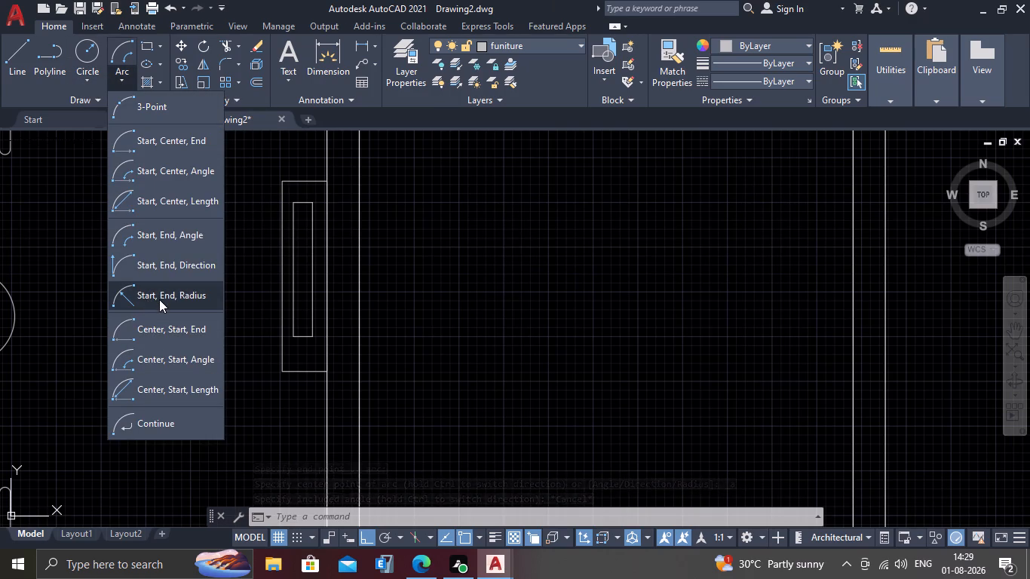
pyautogui.scroll(1, 314, 360)
pyautogui.click(314, 323)
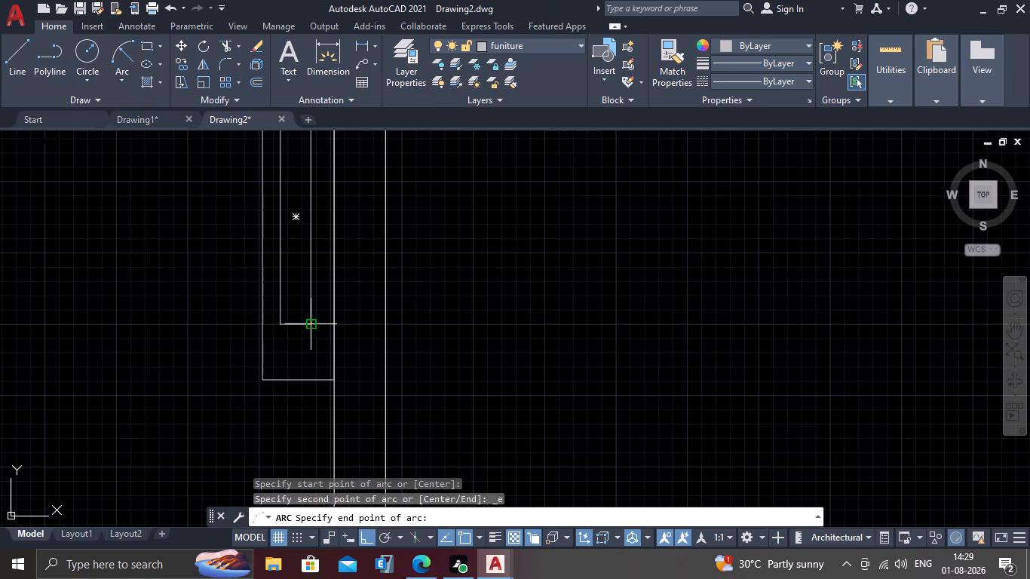
pyautogui.scroll(-1, 319, 264)
pyautogui.moveTo(312, 246); pyautogui.dragTo(302, 343, button='middle')
pyautogui.scroll(2, 296, 293)
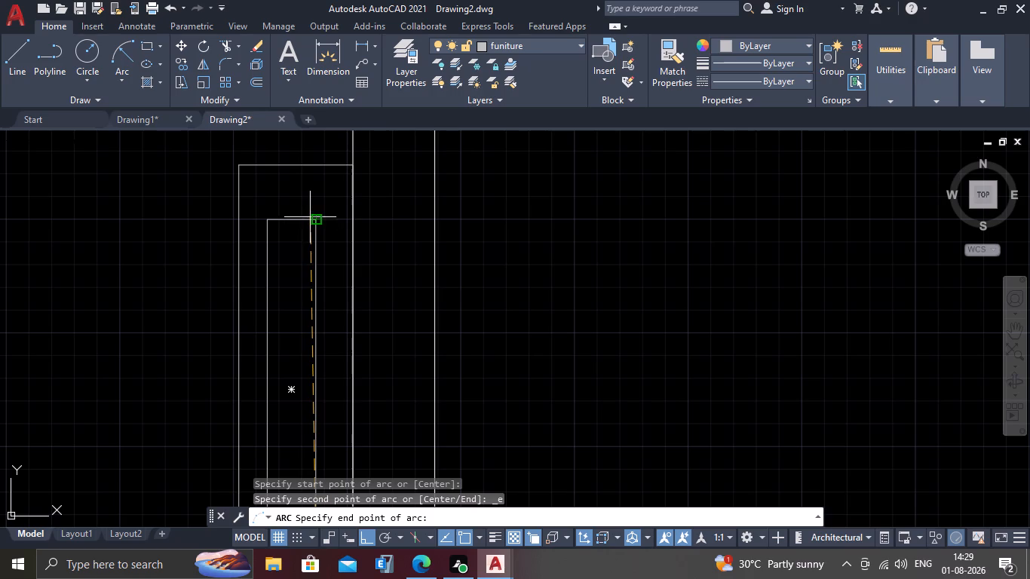
pyautogui.click(317, 217)
pyautogui.scroll(-2, 363, 286)
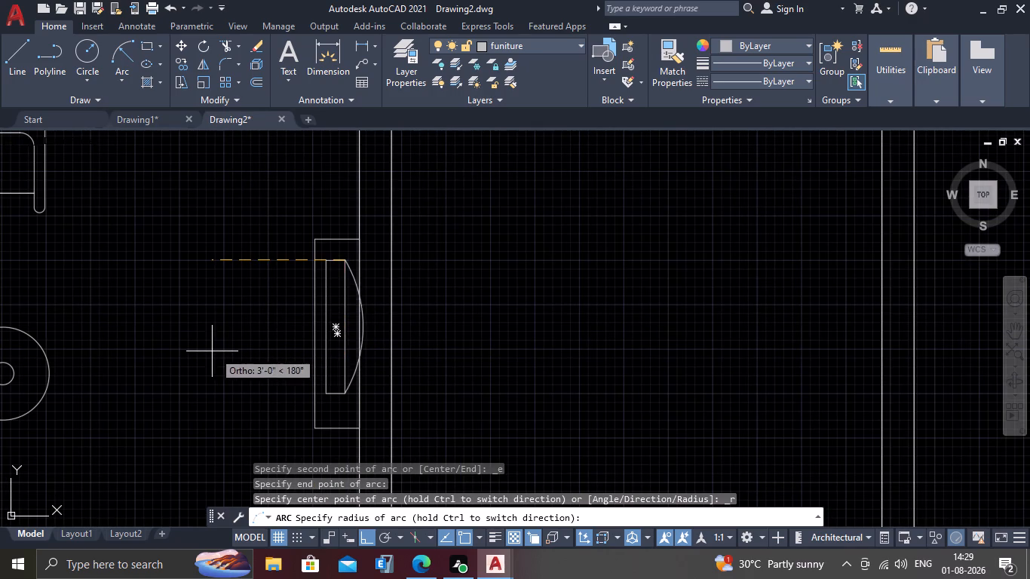
pyautogui.click(129, 354)
pyautogui.press('Escape')
pyautogui.scroll(-2, 193, 342)
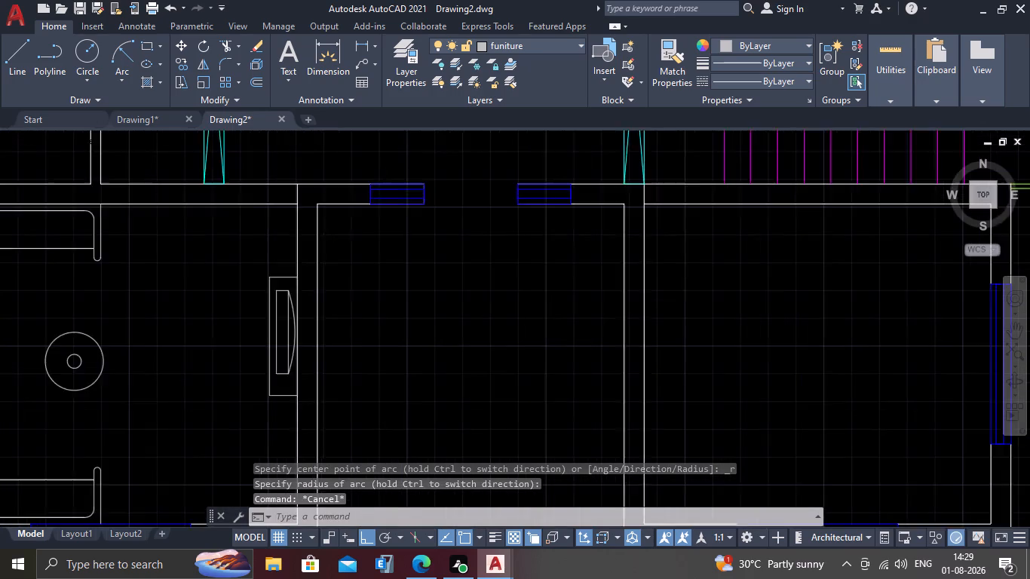
pyautogui.scroll(1, 231, 356)
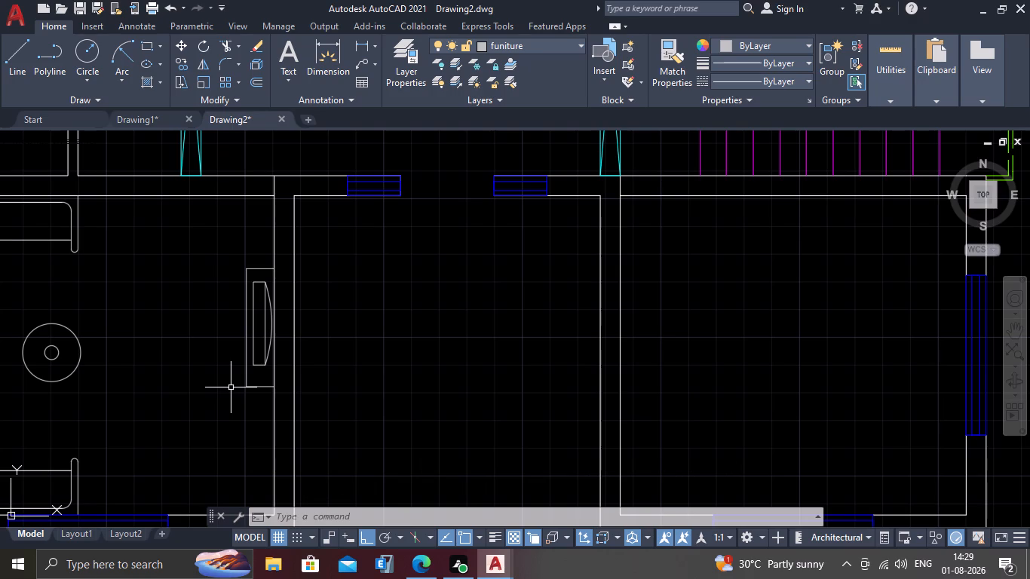
# Copy the wall unit with its inner rectangle and arc to five spots in a horizontal row outside the plot's east boundary, the farthest about 96' away.
pyautogui.scroll(2, 234, 390)
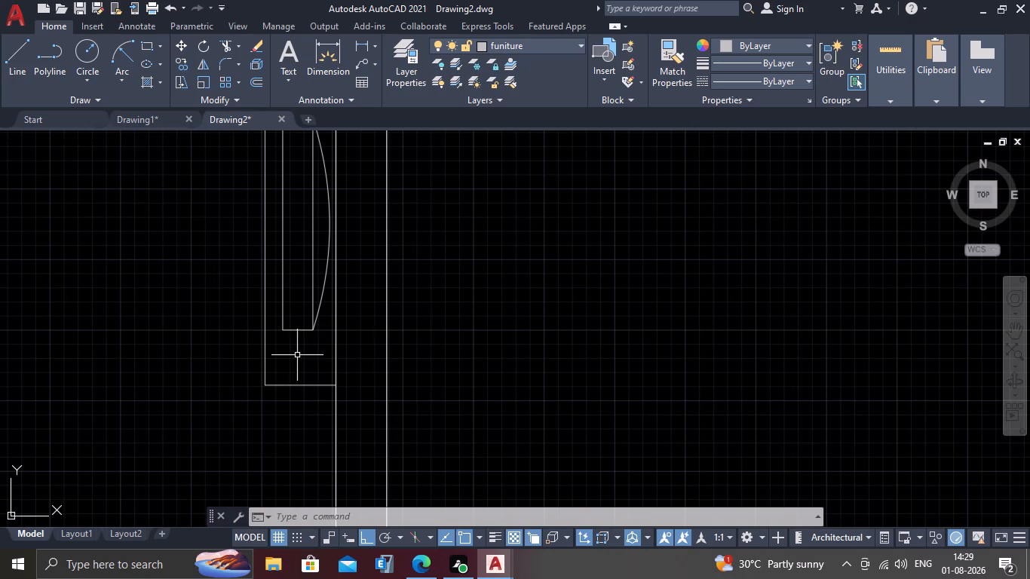
pyautogui.scroll(-1, 296, 356)
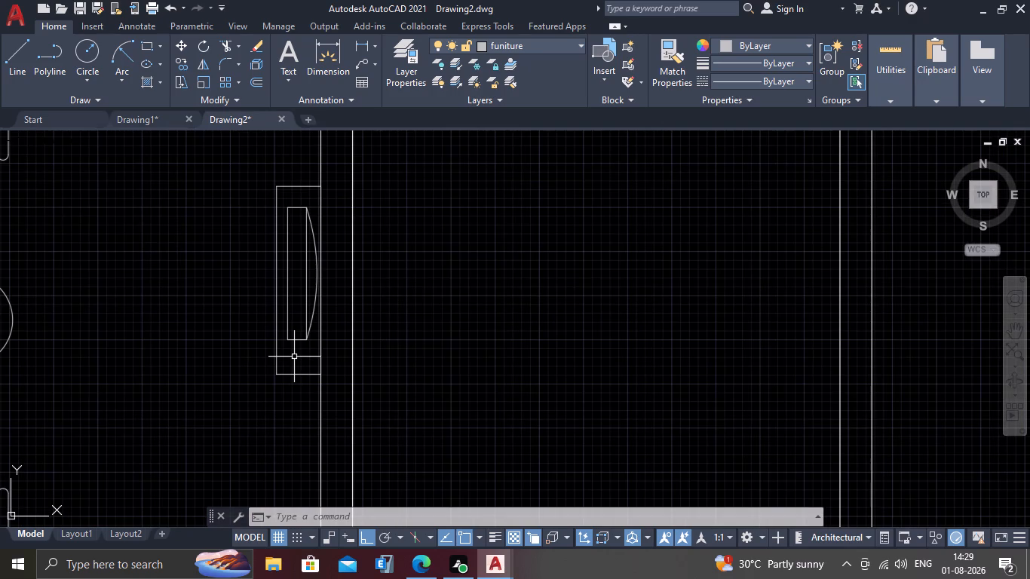
pyautogui.scroll(-1, 297, 351)
pyautogui.scroll(2, 287, 290)
pyautogui.scroll(-1, 286, 291)
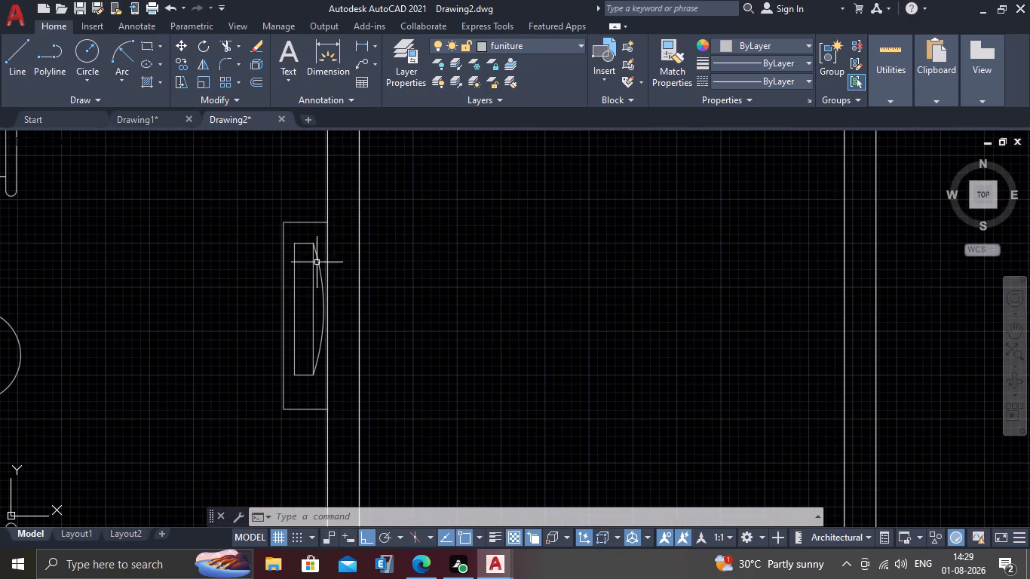
pyautogui.scroll(2, 321, 250)
pyautogui.click(316, 251)
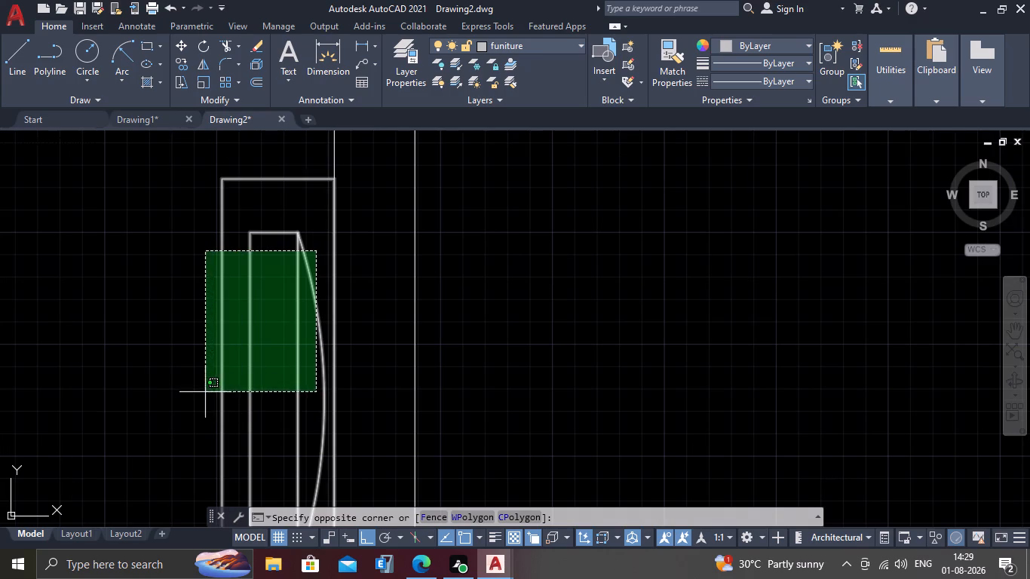
pyautogui.click(205, 392)
pyautogui.scroll(-3, 215, 388)
pyautogui.moveTo(233, 410); pyautogui.dragTo(235, 389, button='middle')
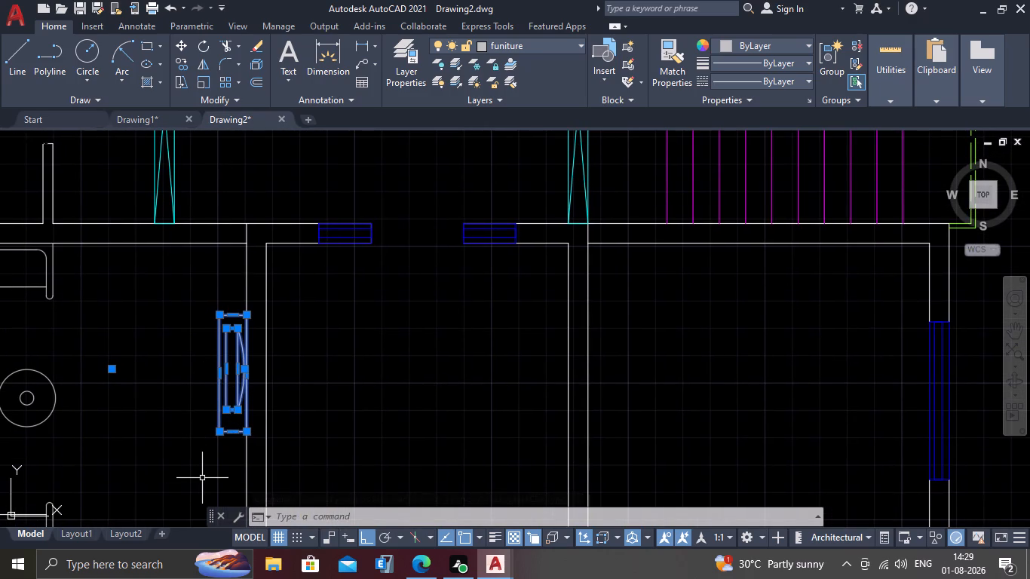
pyautogui.write('co')
pyautogui.press('Return')
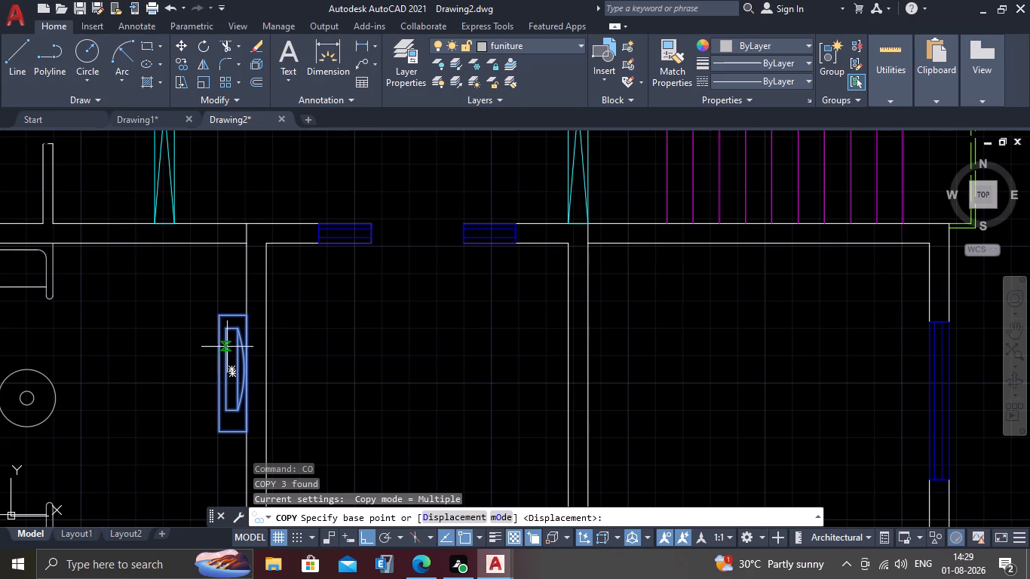
pyautogui.click(251, 317)
pyautogui.scroll(-4, 303, 339)
pyautogui.scroll(1, 303, 339)
pyautogui.scroll(-1, 303, 339)
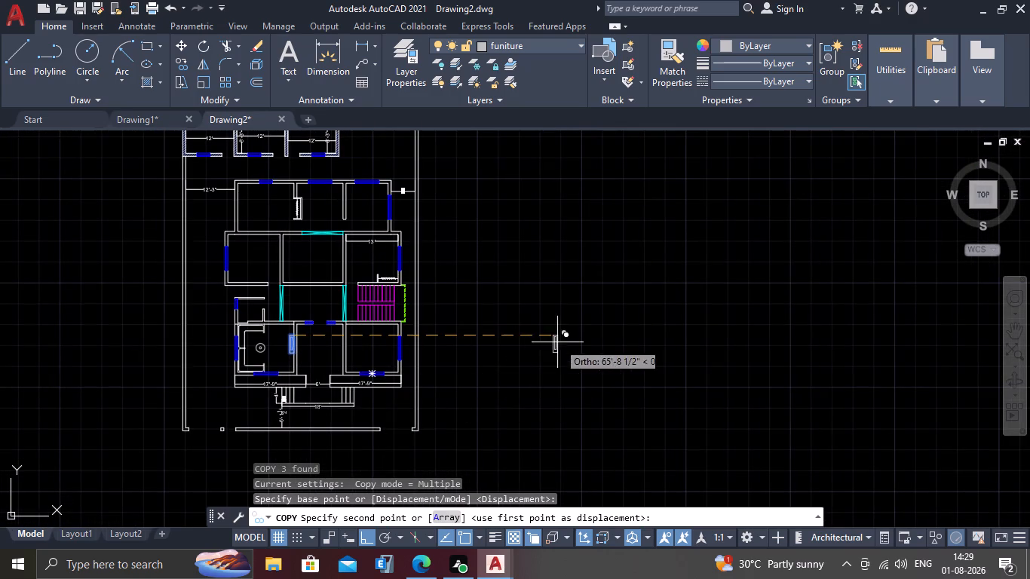
pyautogui.click(503, 339)
pyautogui.click(566, 323)
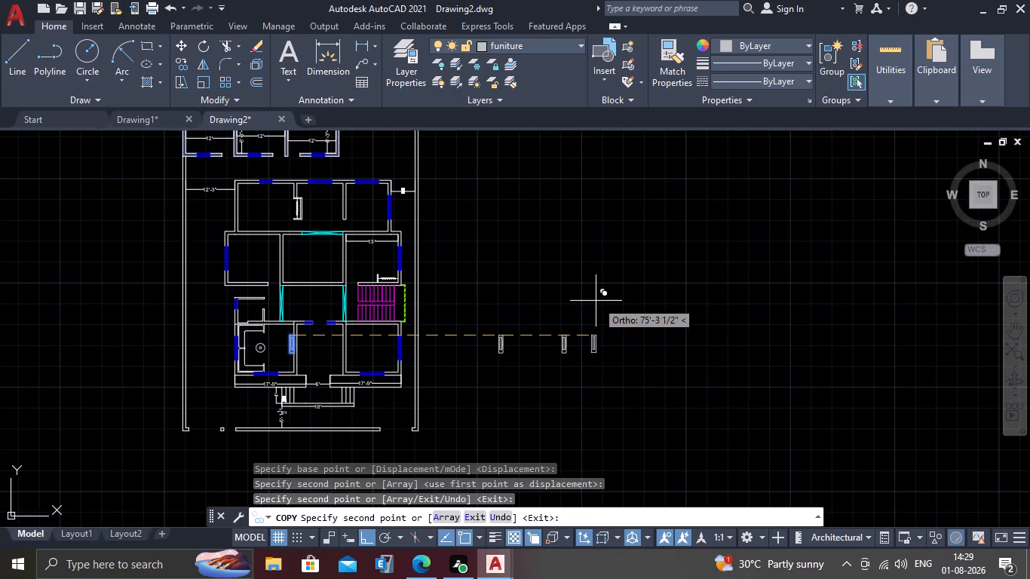
pyautogui.click(599, 300)
pyautogui.click(647, 305)
pyautogui.click(682, 310)
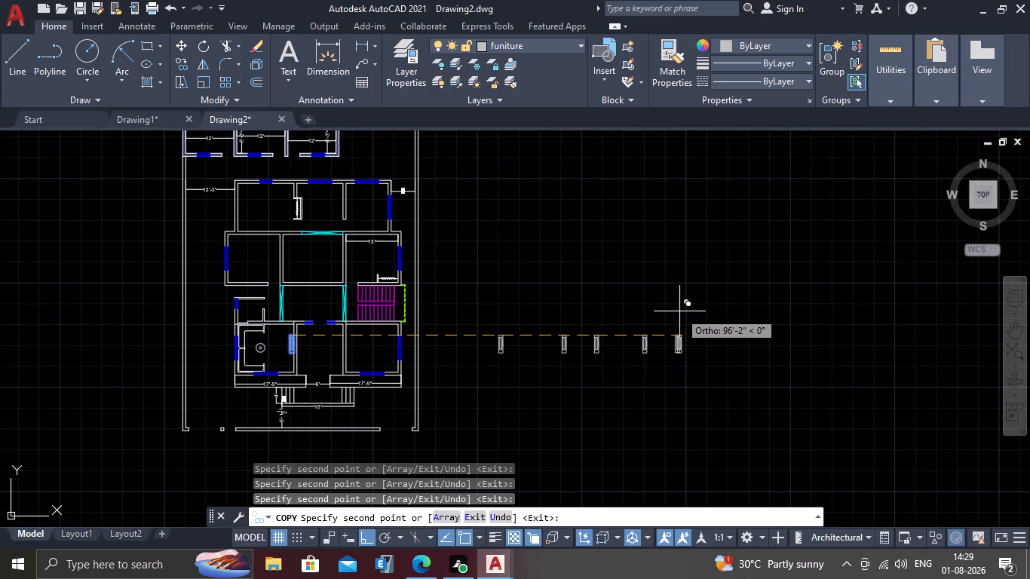
pyautogui.press('Escape')
pyautogui.scroll(2, 556, 409)
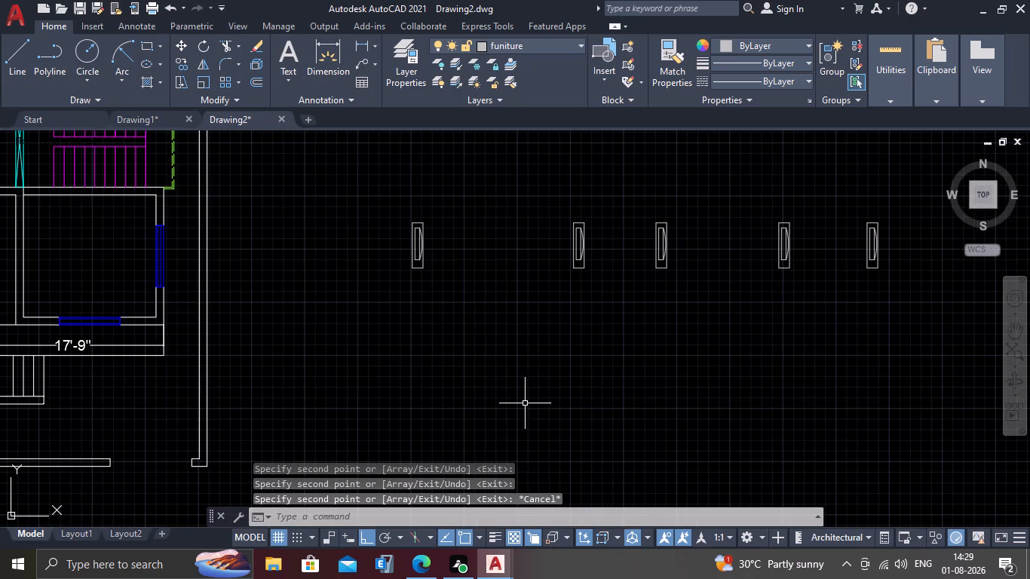